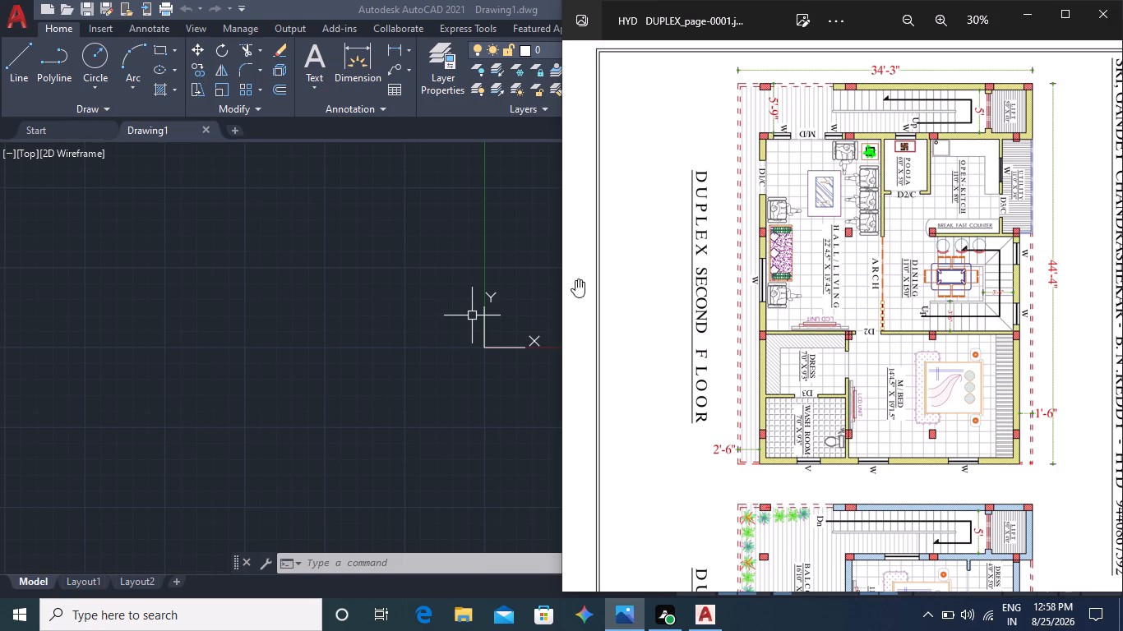
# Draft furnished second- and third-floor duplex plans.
# Narrow the floor-plan image window to expose more of the drawing area beside it.
pyautogui.moveTo(560, 279); pyautogui.dragTo(700, 264)
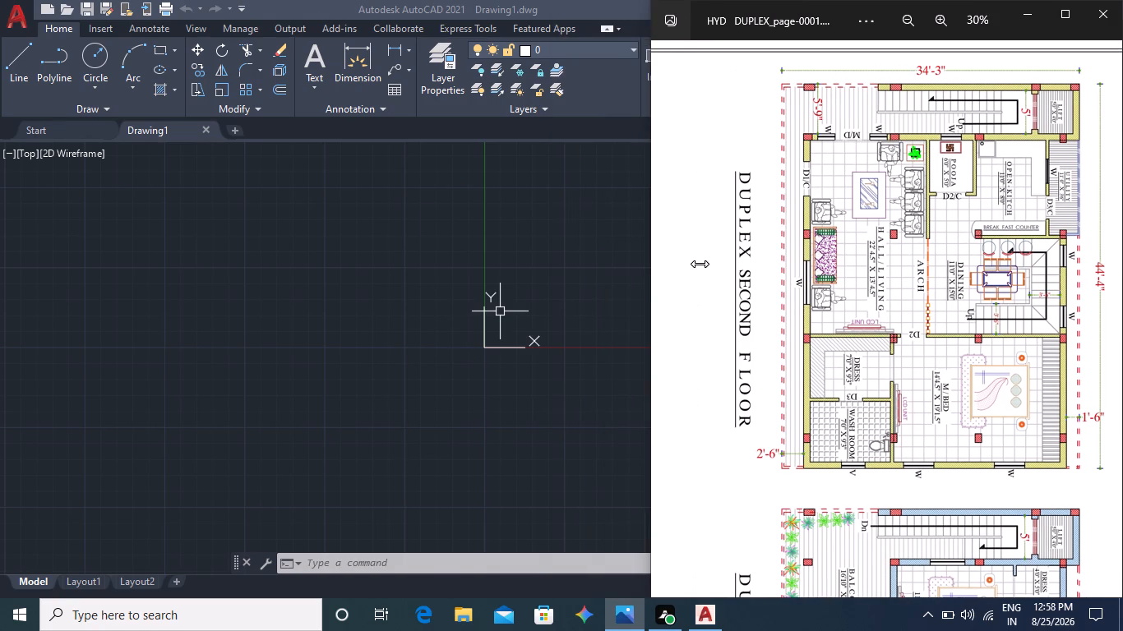
pyautogui.moveTo(700, 264); pyautogui.dragTo(863, 239)
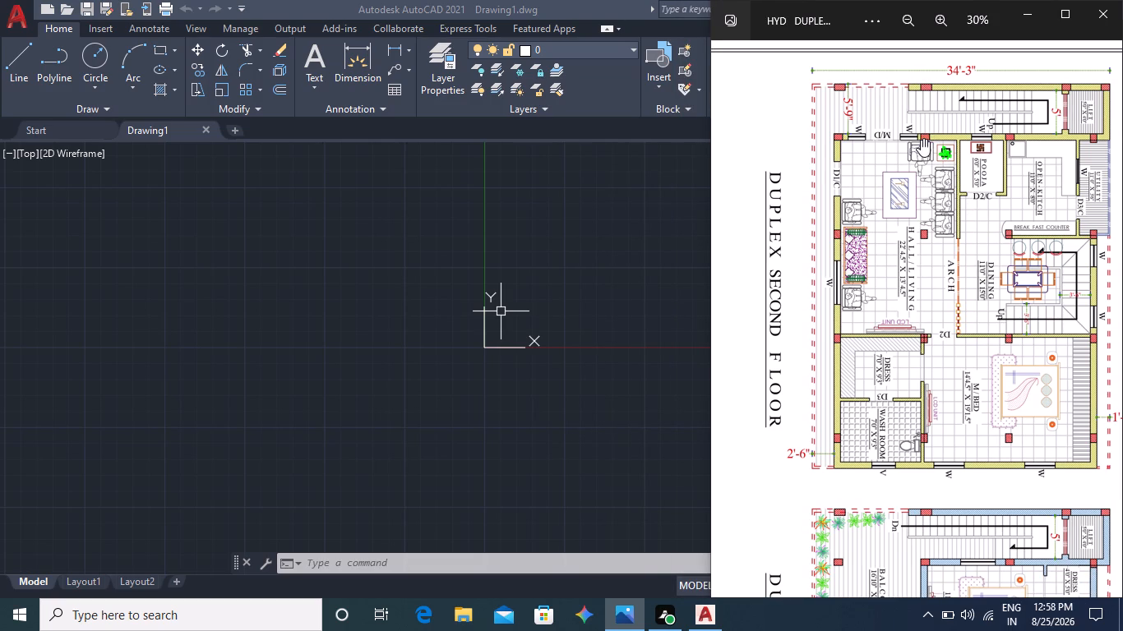
# Rotate the duplex floor-plan image by three quarter turns so its room labels and titles read upright.
pyautogui.scroll(5, 914, 224)
pyautogui.scroll(-3, 903, 179)
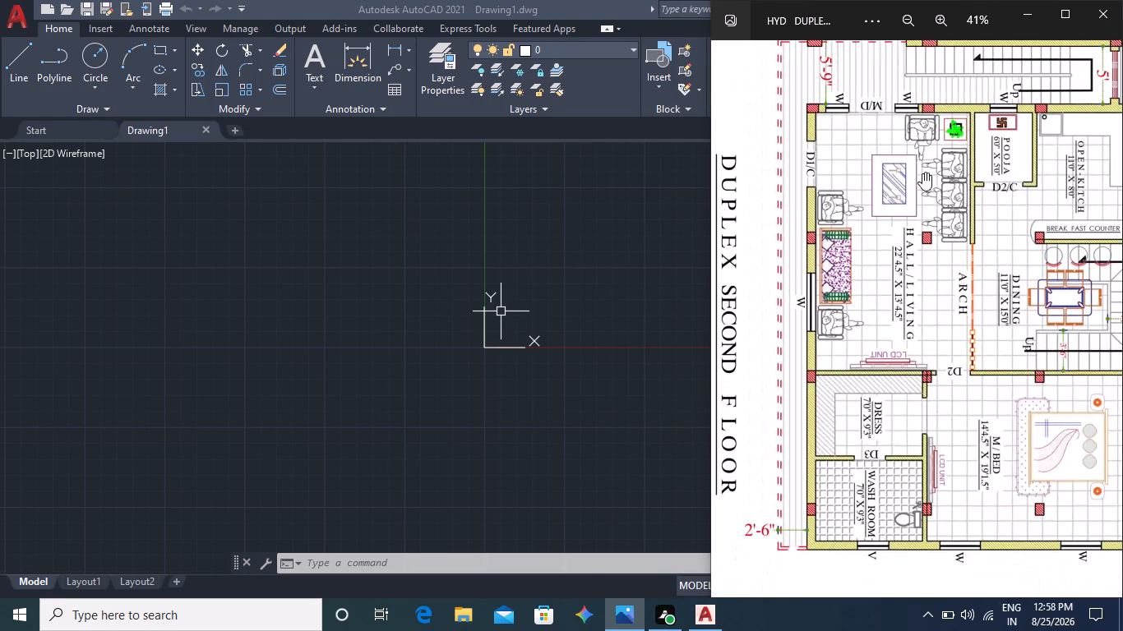
pyautogui.moveTo(924, 178); pyautogui.dragTo(892, 233, button='middle')
pyautogui.moveTo(920, 213); pyautogui.dragTo(880, 283, button='middle')
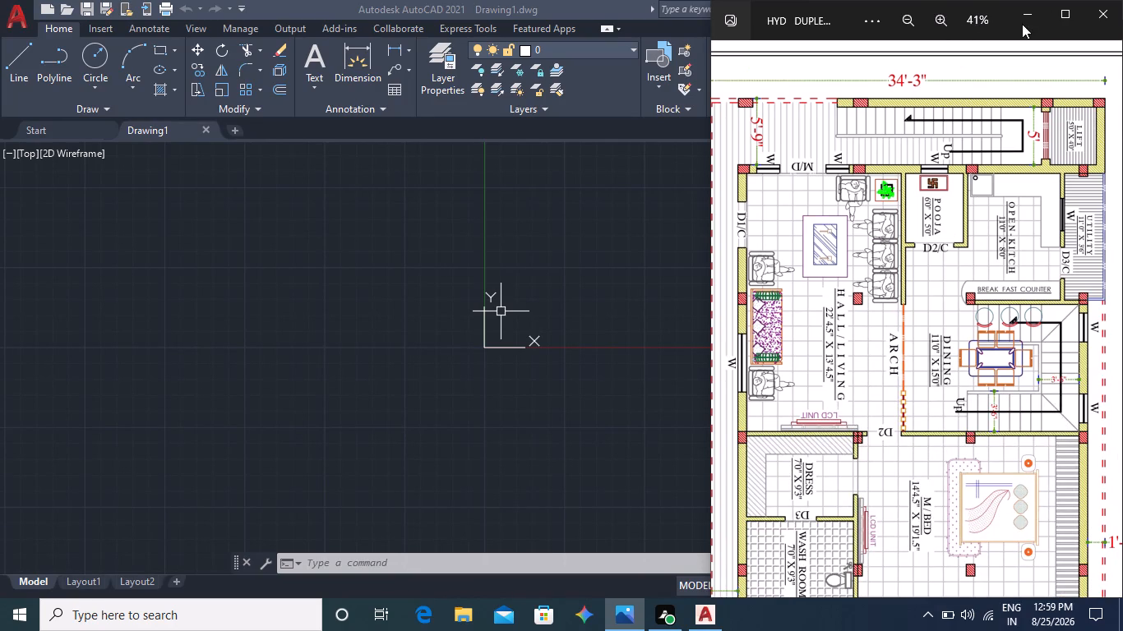
pyautogui.click(860, 29)
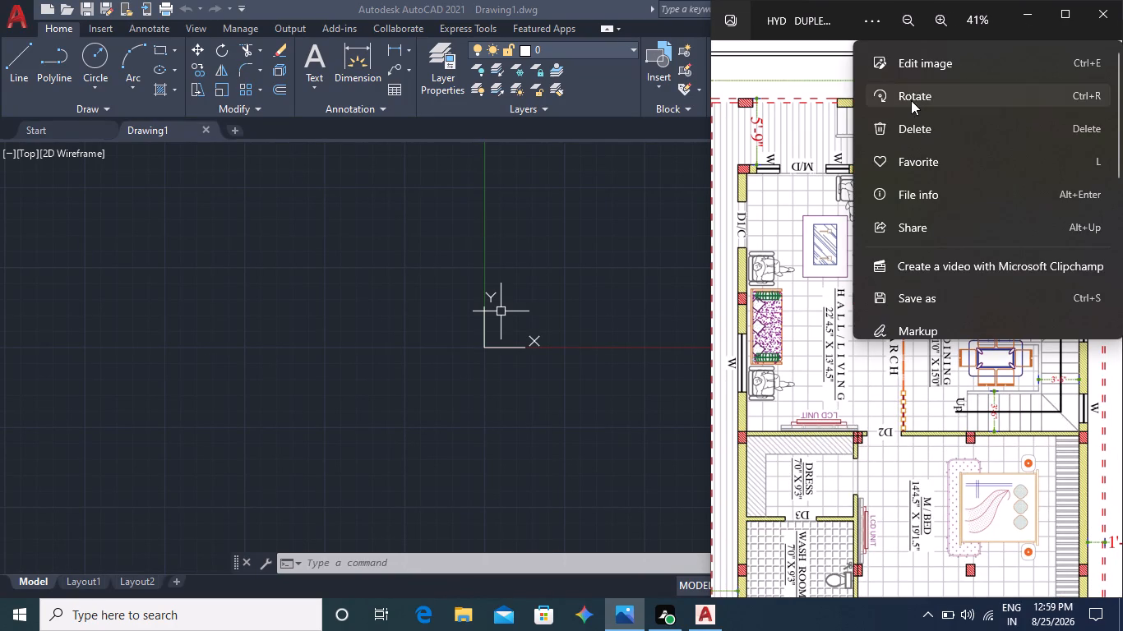
pyautogui.click(911, 100)
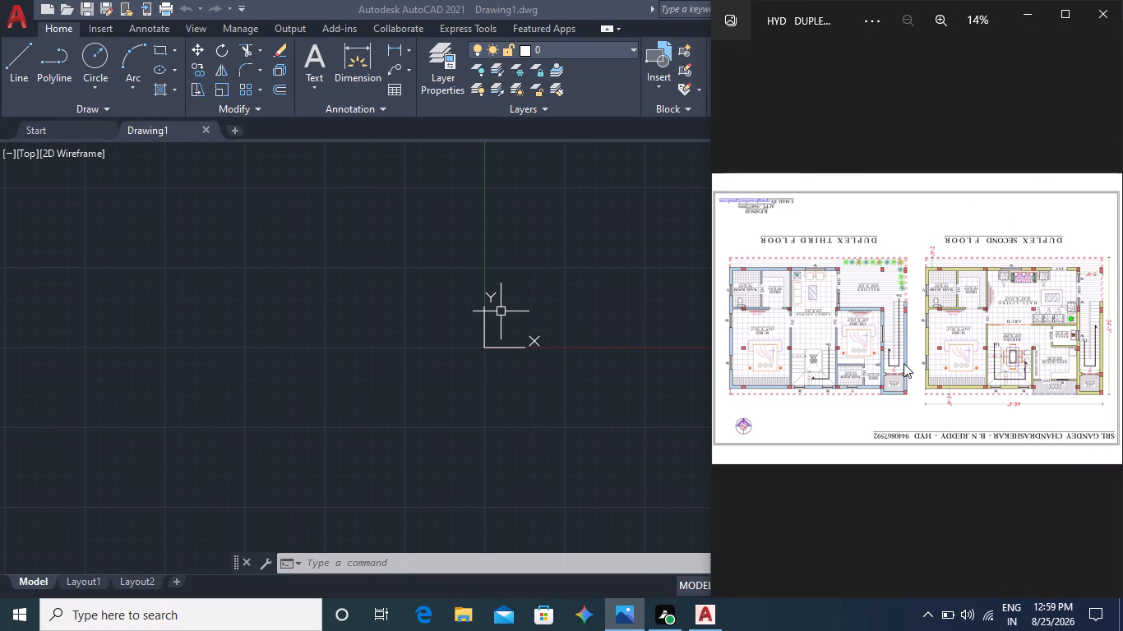
pyautogui.click(871, 21)
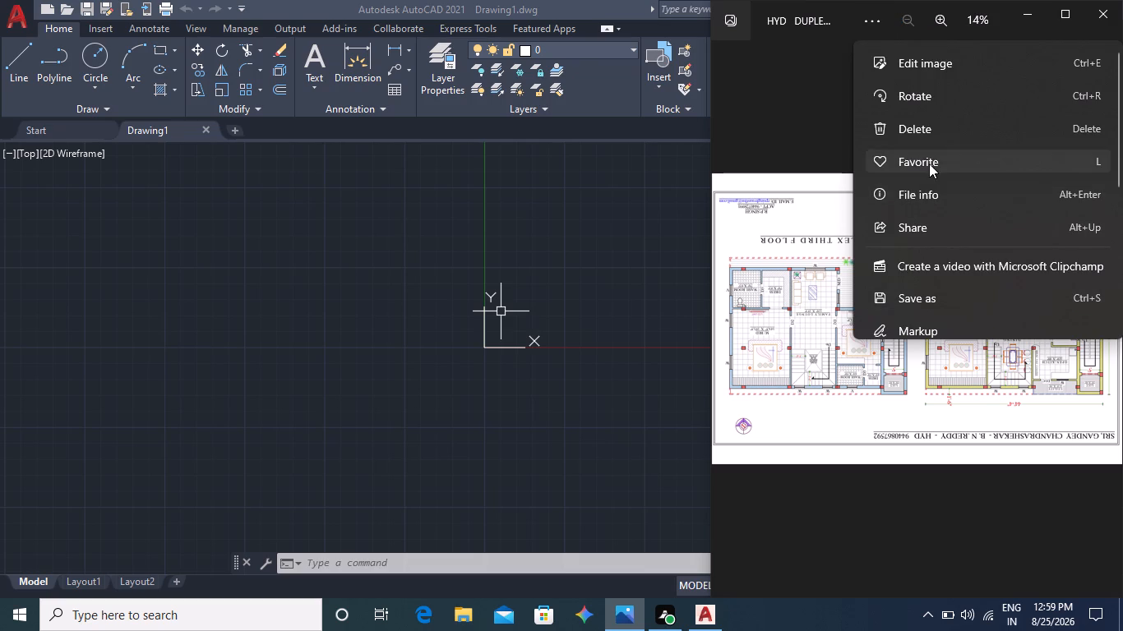
pyautogui.click(921, 94)
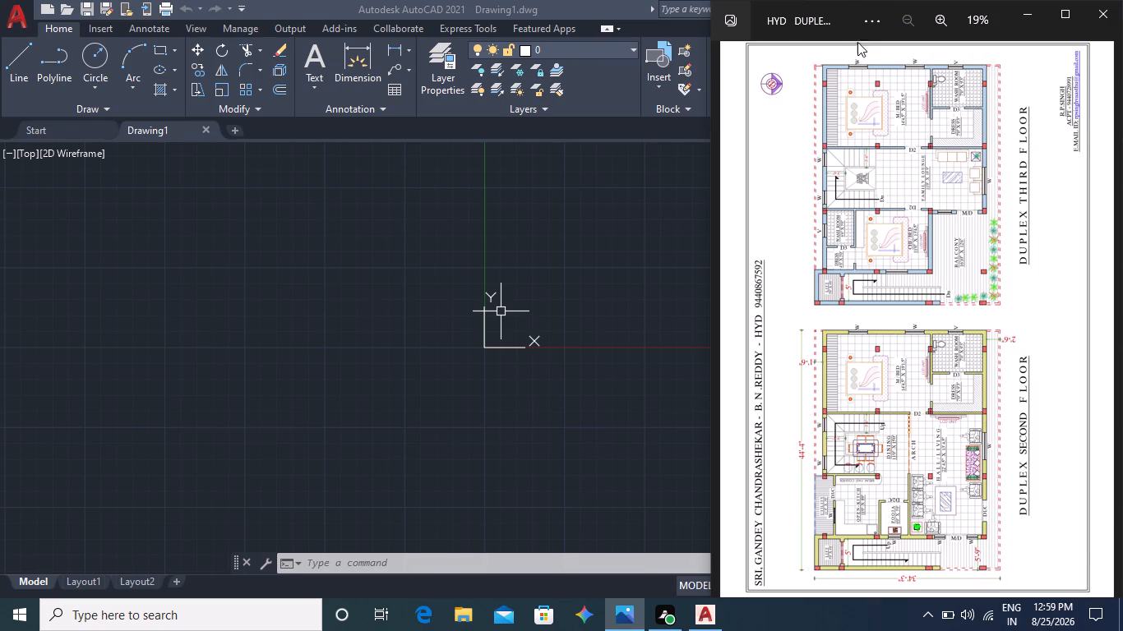
pyautogui.click(864, 23)
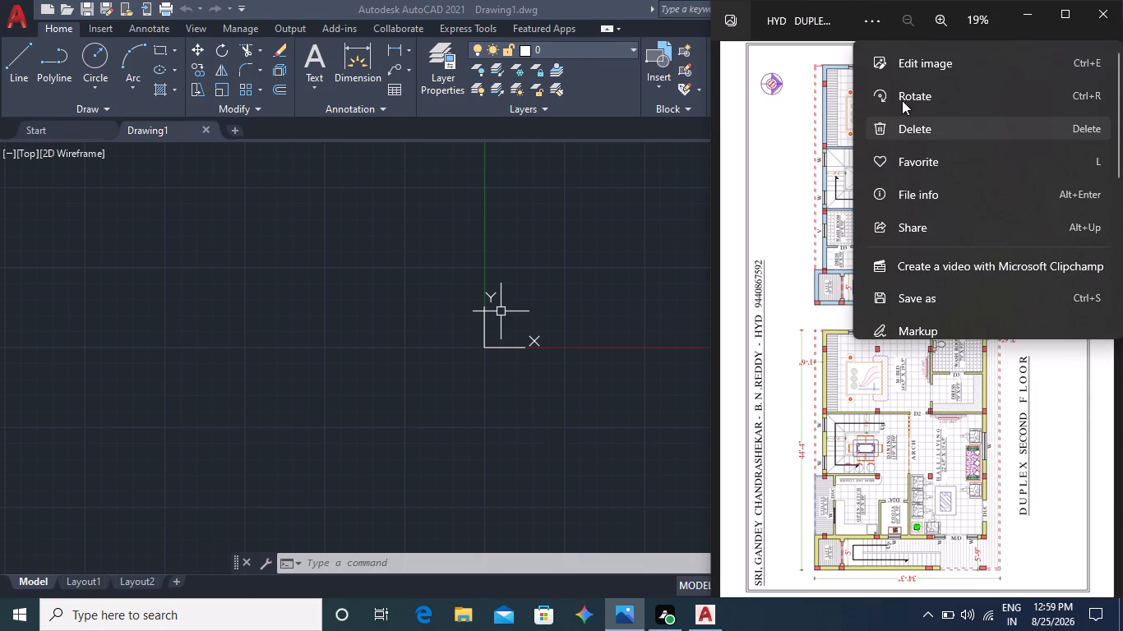
pyautogui.click(902, 100)
# Examine the Duplex Second Floor plan in the rotated image, including its room layout and overall dimensions.
pyautogui.scroll(2, 827, 301)
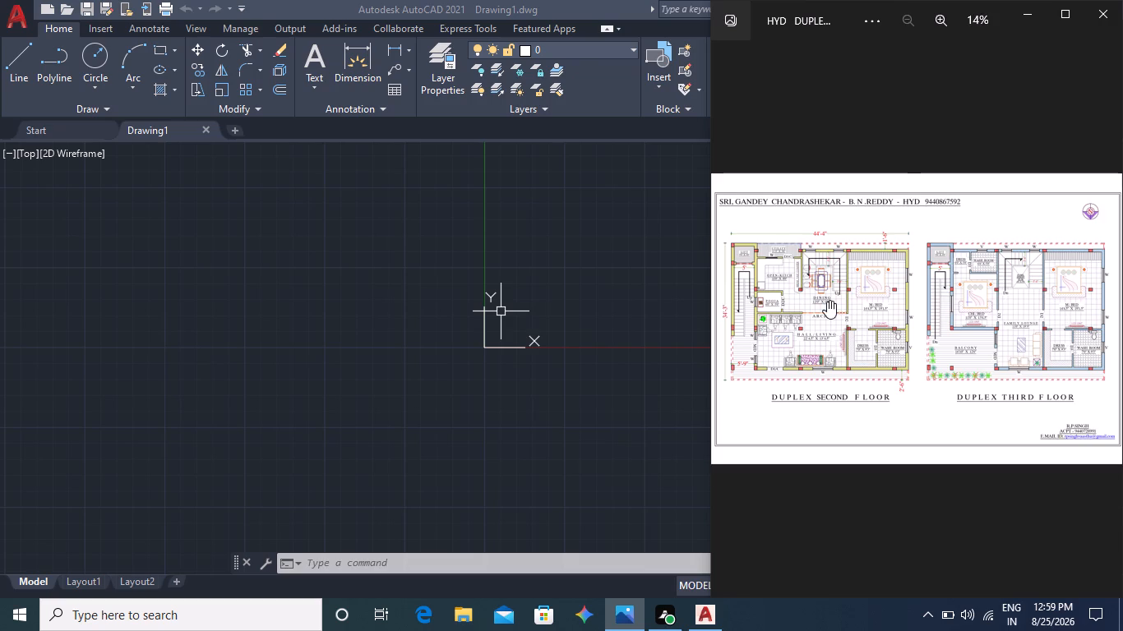
pyautogui.scroll(8, 827, 301)
pyautogui.moveTo(805, 321); pyautogui.dragTo(823, 322, button='middle')
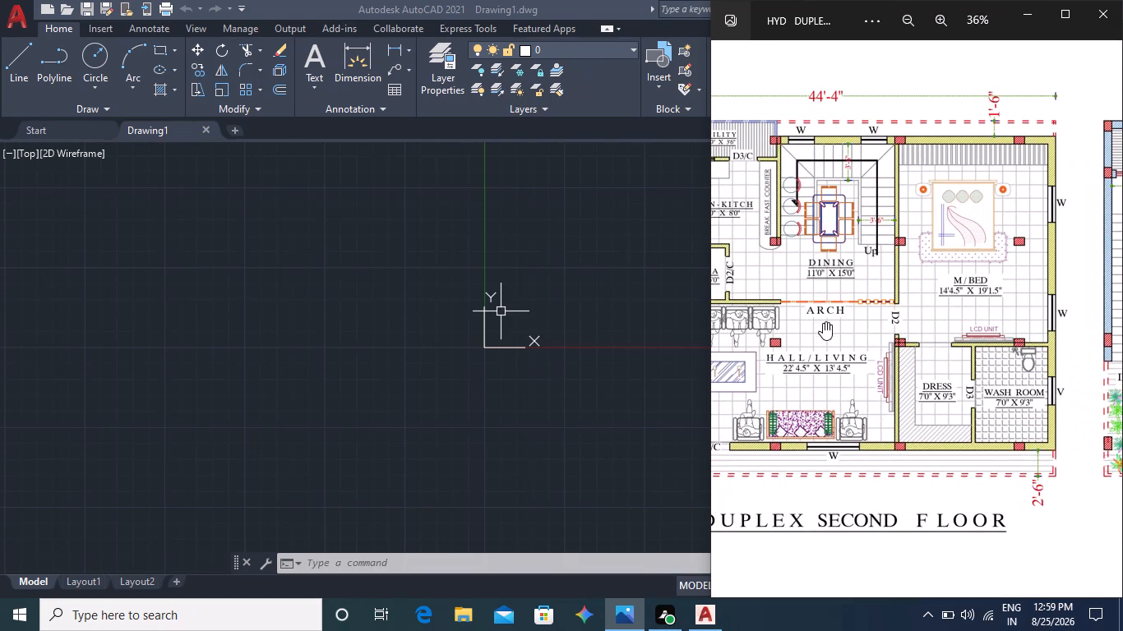
pyautogui.moveTo(843, 325); pyautogui.dragTo(890, 322, button='middle')
pyautogui.scroll(-2, 889, 319)
pyautogui.moveTo(861, 320); pyautogui.dragTo(891, 319, button='middle')
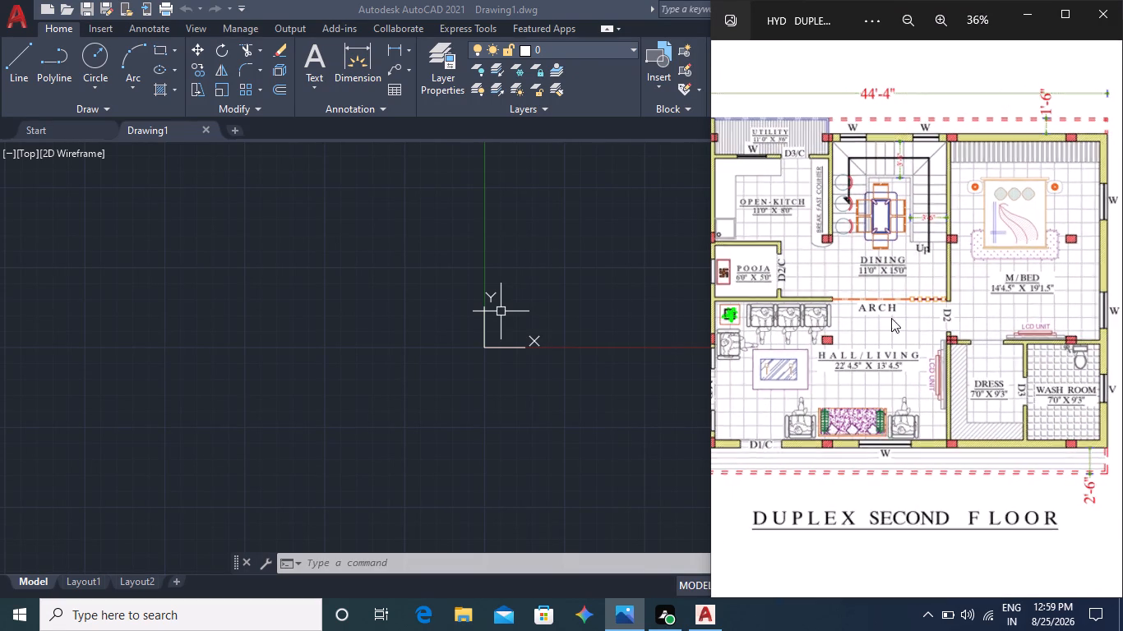
pyautogui.moveTo(846, 318); pyautogui.dragTo(865, 316, button='middle')
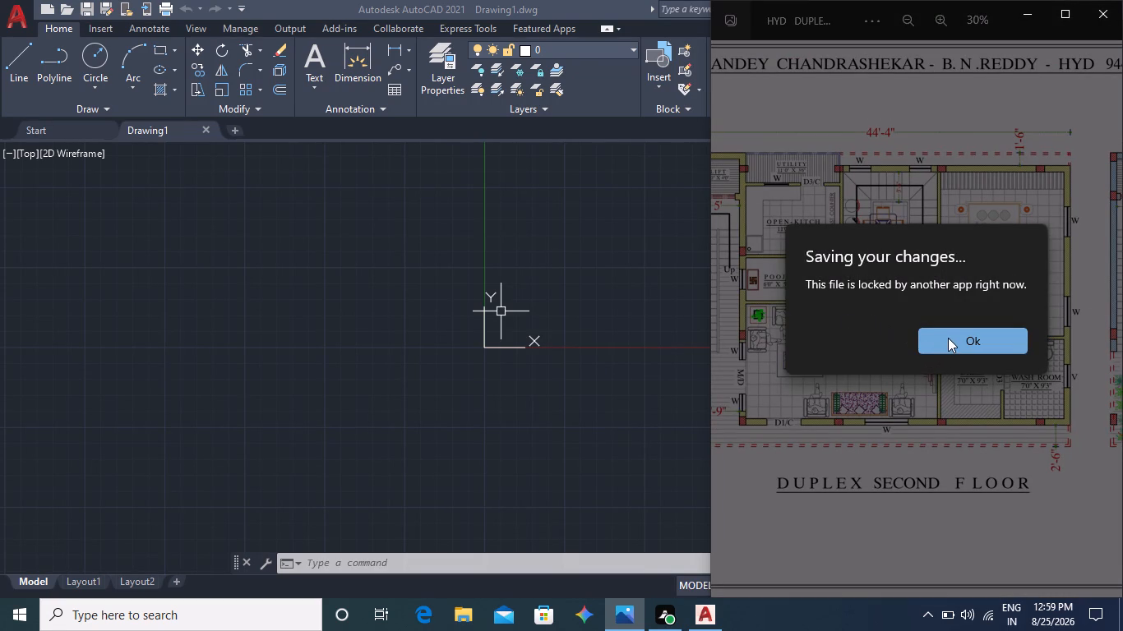
pyautogui.click(948, 338)
pyautogui.moveTo(857, 332); pyautogui.dragTo(920, 323, button='middle')
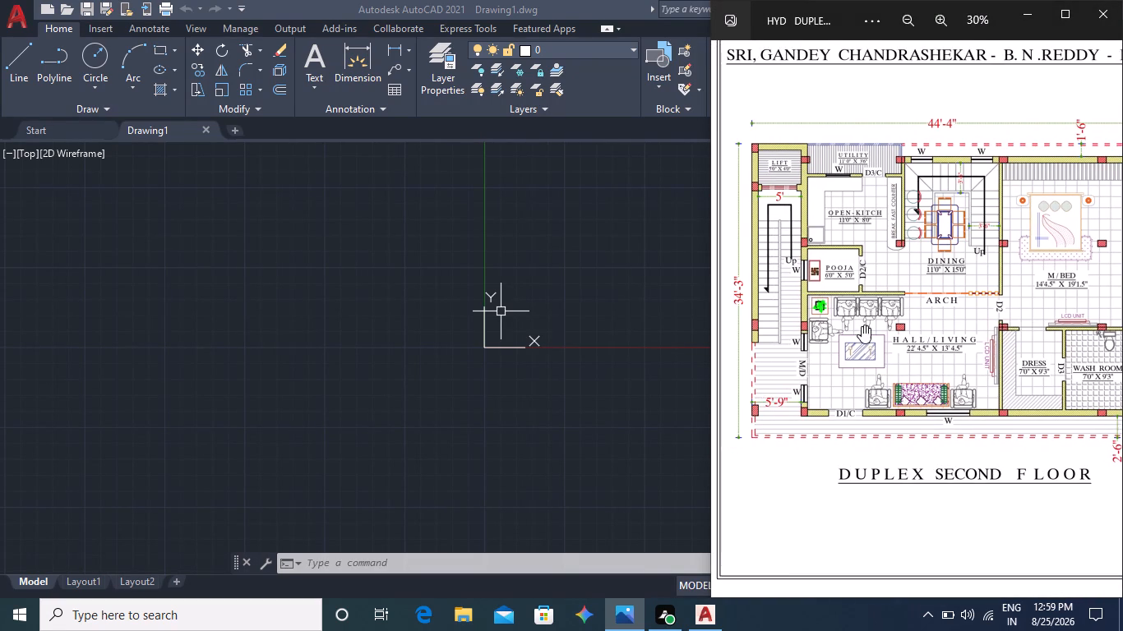
pyautogui.moveTo(862, 325); pyautogui.dragTo(889, 327, button='middle')
pyautogui.scroll(1, 770, 171)
pyautogui.scroll(-1, 783, 195)
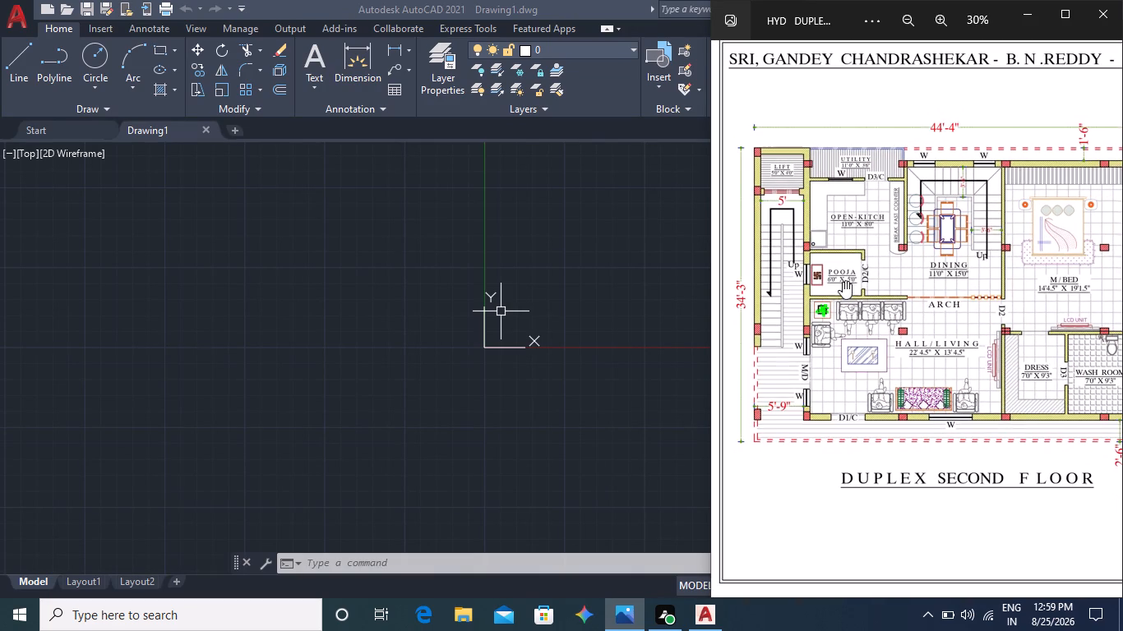
pyautogui.moveTo(870, 313); pyautogui.dragTo(838, 289, button='middle')
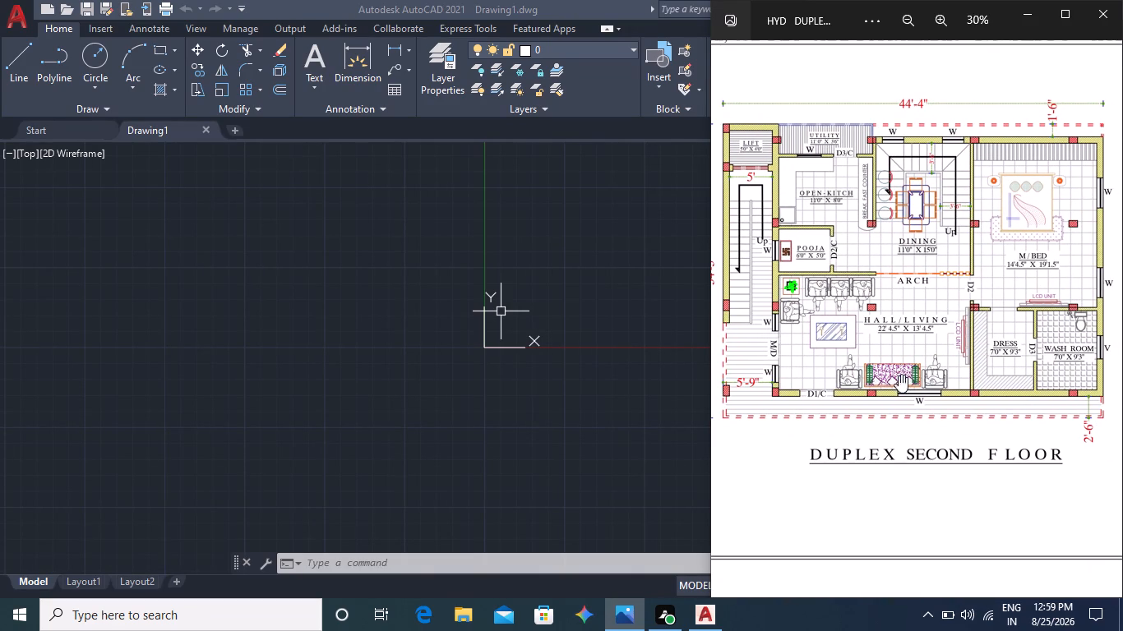
# Arrange the AutoCAD drawing and the floor-plan image side by side, giving the drawing the wider share of the screen.
pyautogui.moveTo(564, 362); pyautogui.dragTo(483, 413, button='middle')
pyautogui.scroll(-1, 561, 366)
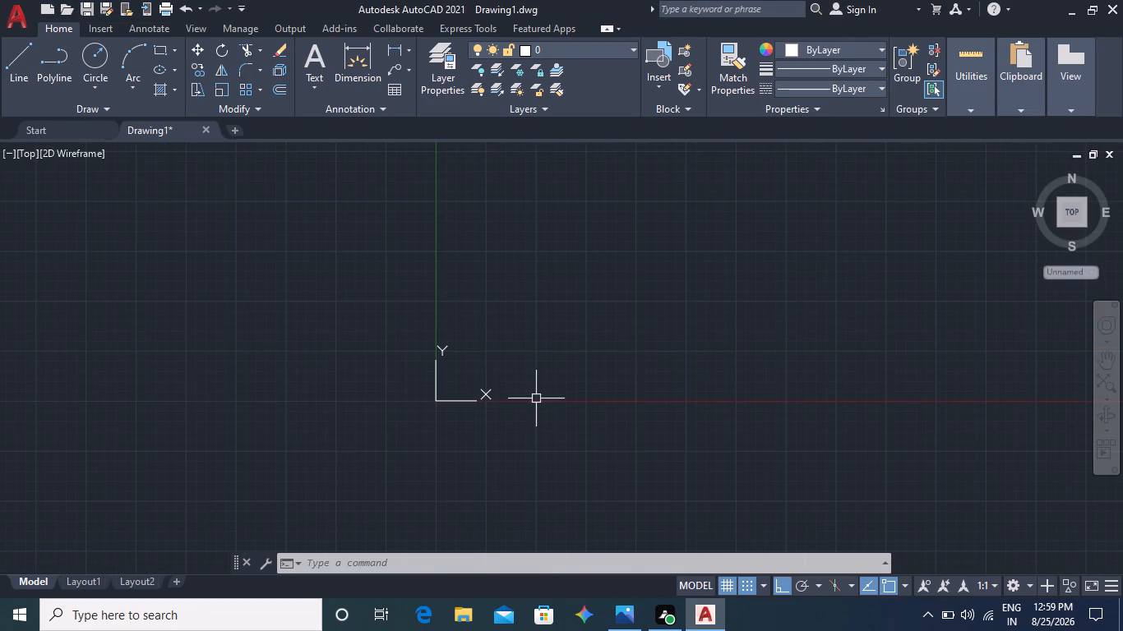
pyautogui.click(623, 604)
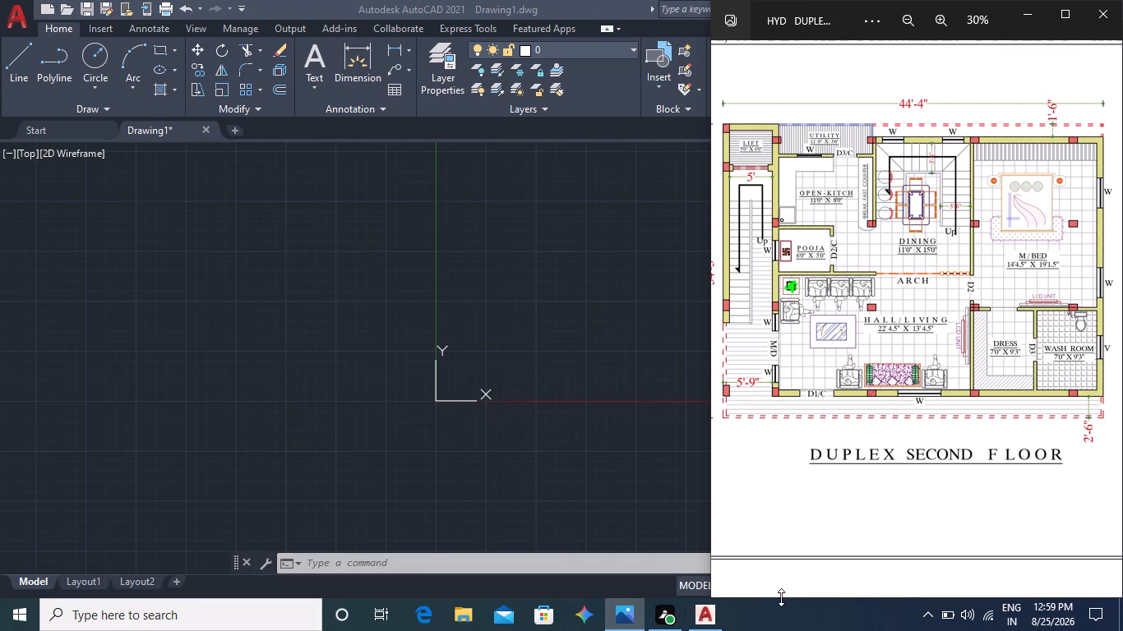
pyautogui.press('super+Right')
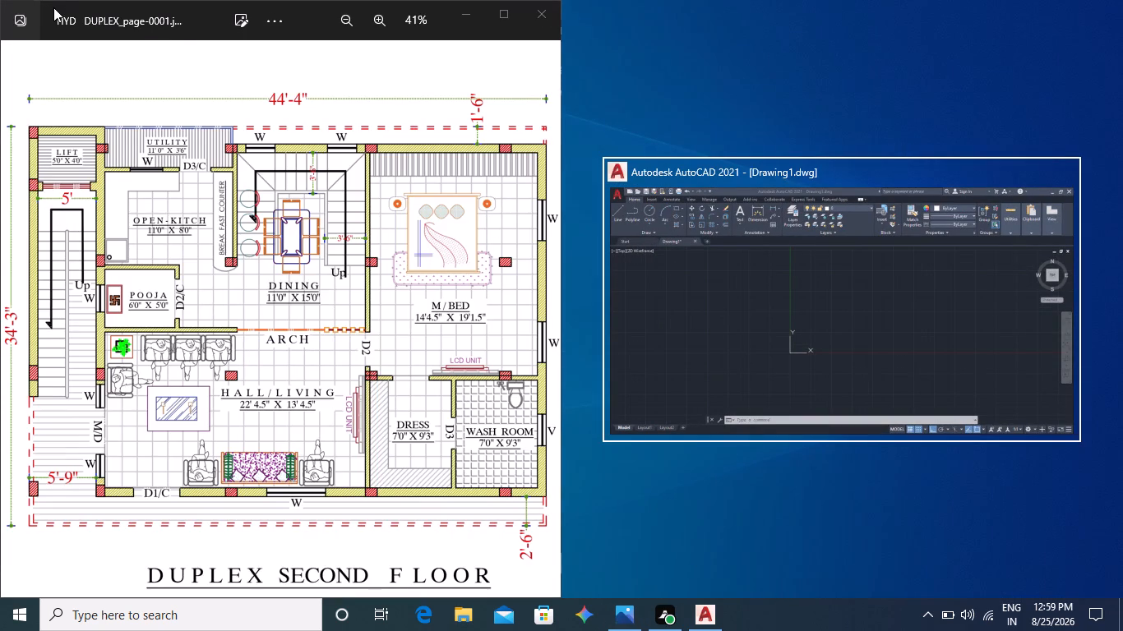
pyautogui.moveTo(53, 7); pyautogui.dragTo(652, 22)
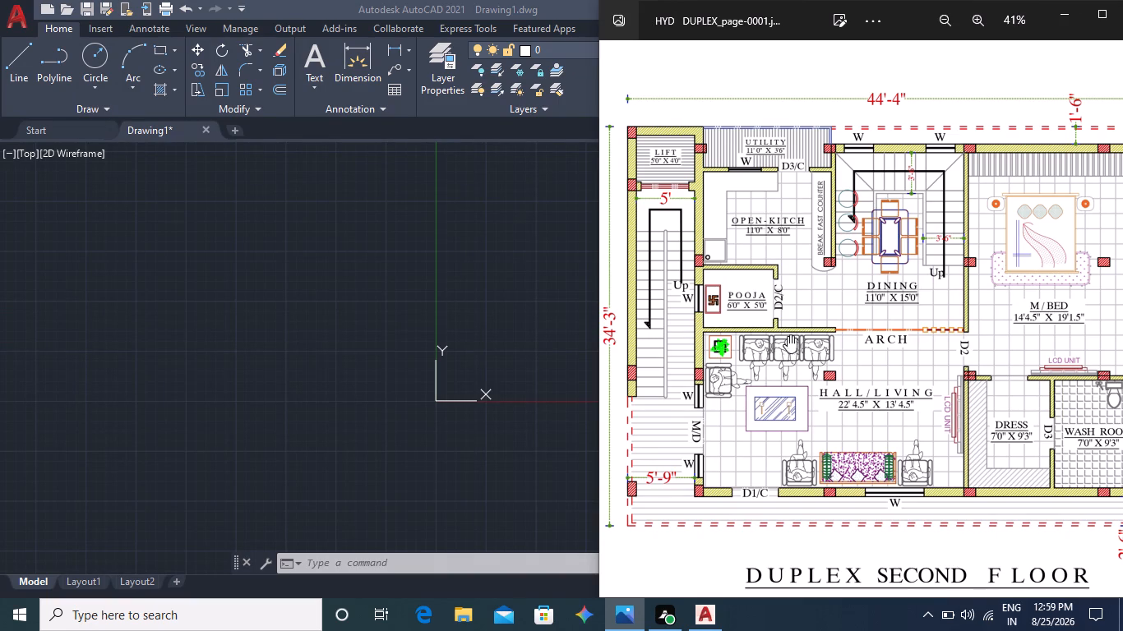
pyautogui.press('super+Right')
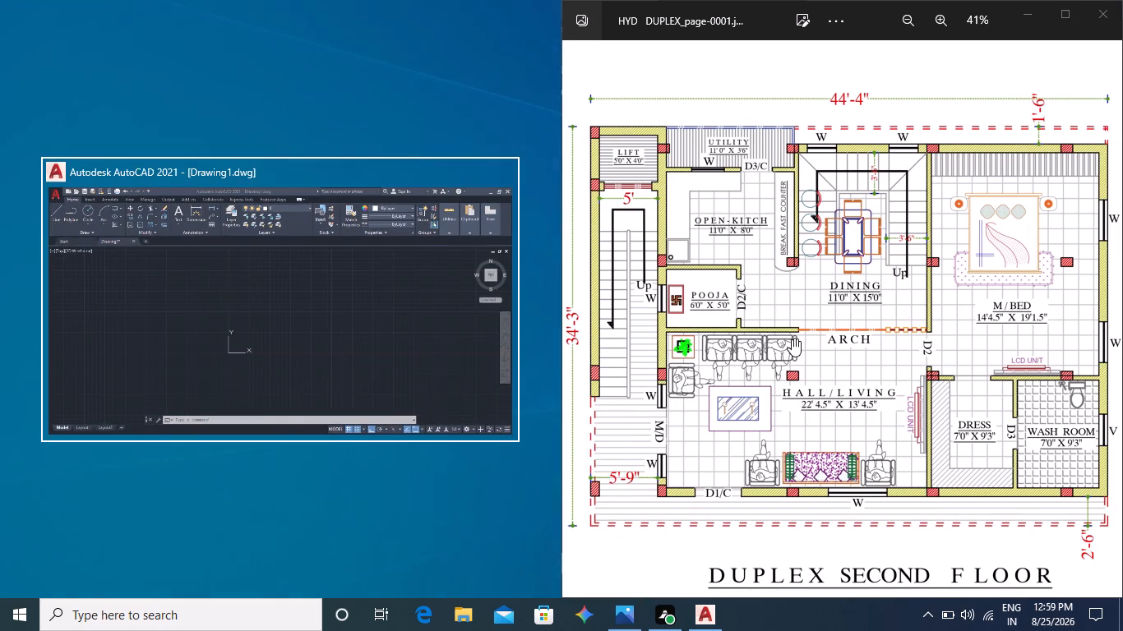
pyautogui.click(385, 330)
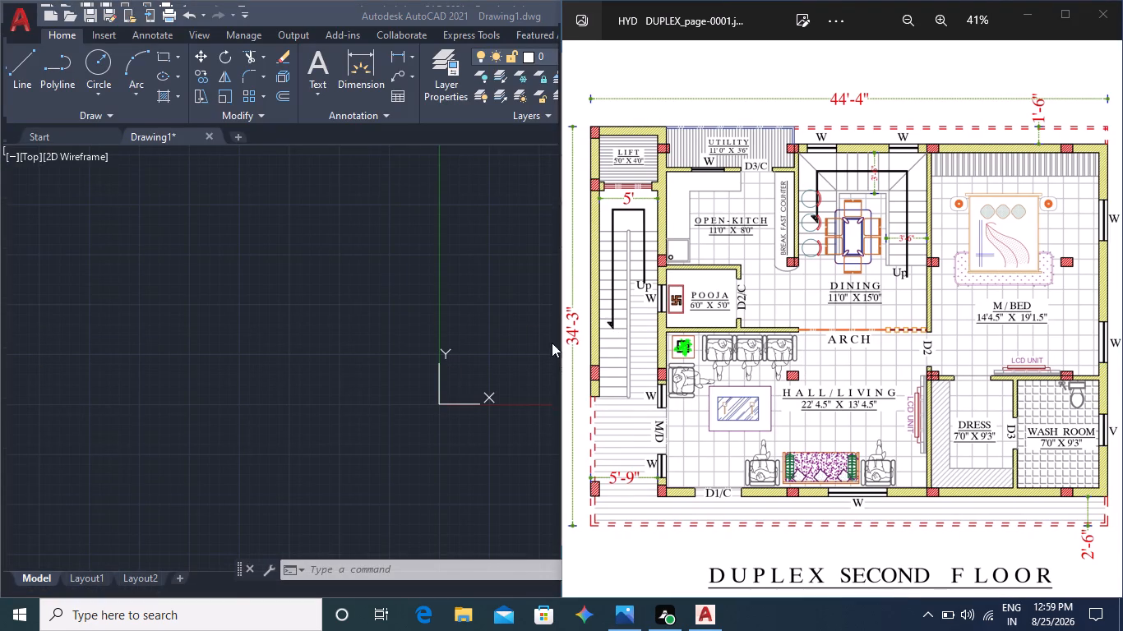
pyautogui.moveTo(558, 342); pyautogui.dragTo(816, 342)
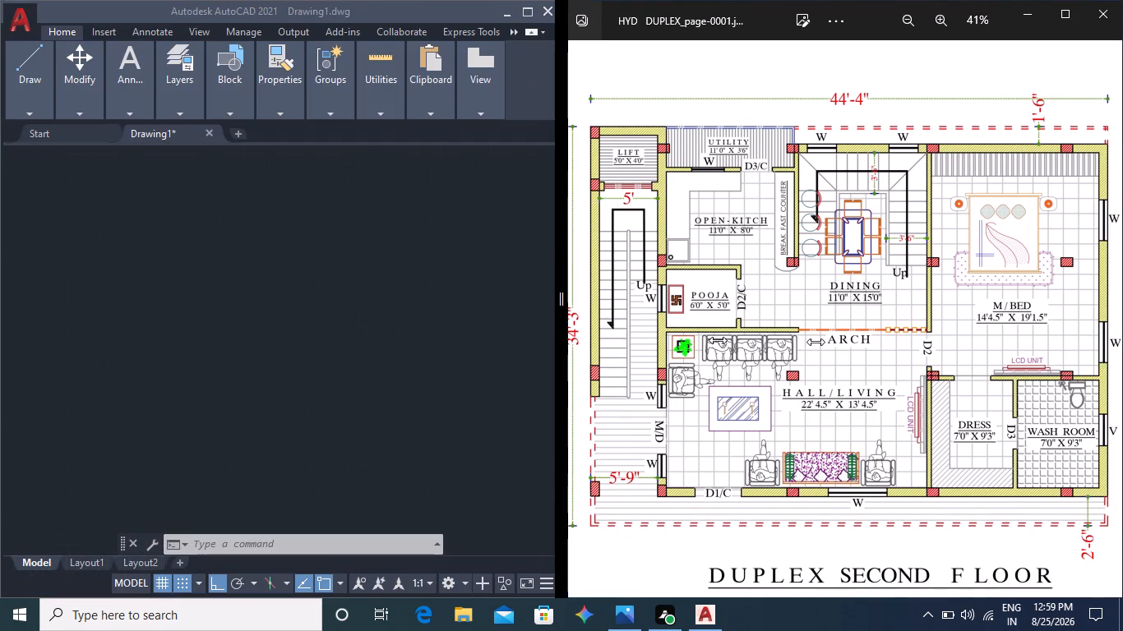
pyautogui.moveTo(816, 342); pyautogui.dragTo(991, 331)
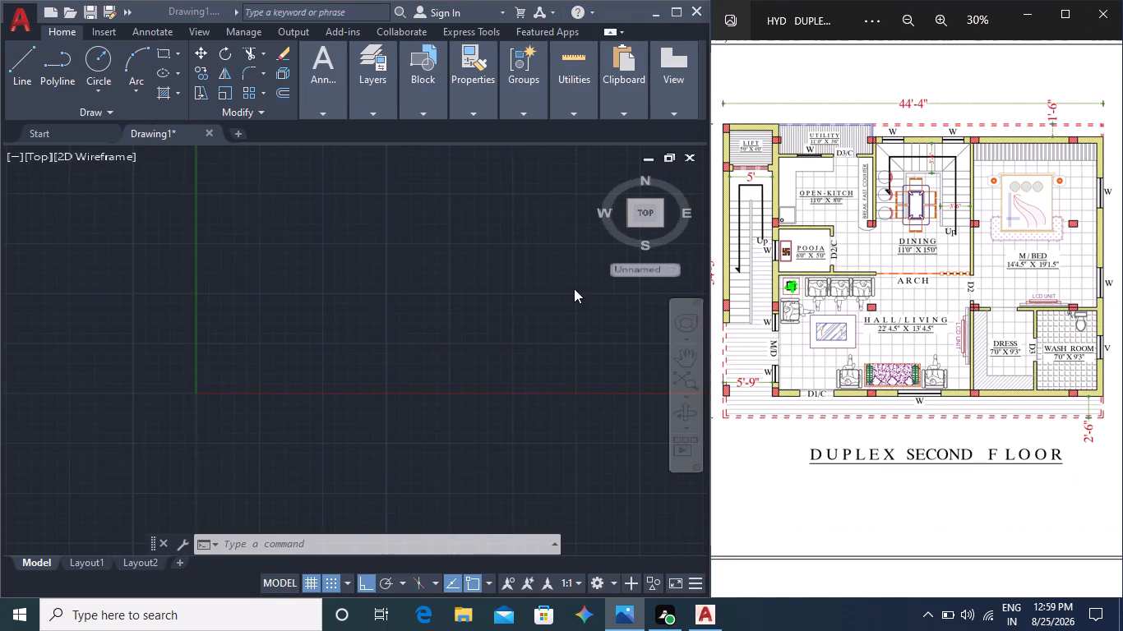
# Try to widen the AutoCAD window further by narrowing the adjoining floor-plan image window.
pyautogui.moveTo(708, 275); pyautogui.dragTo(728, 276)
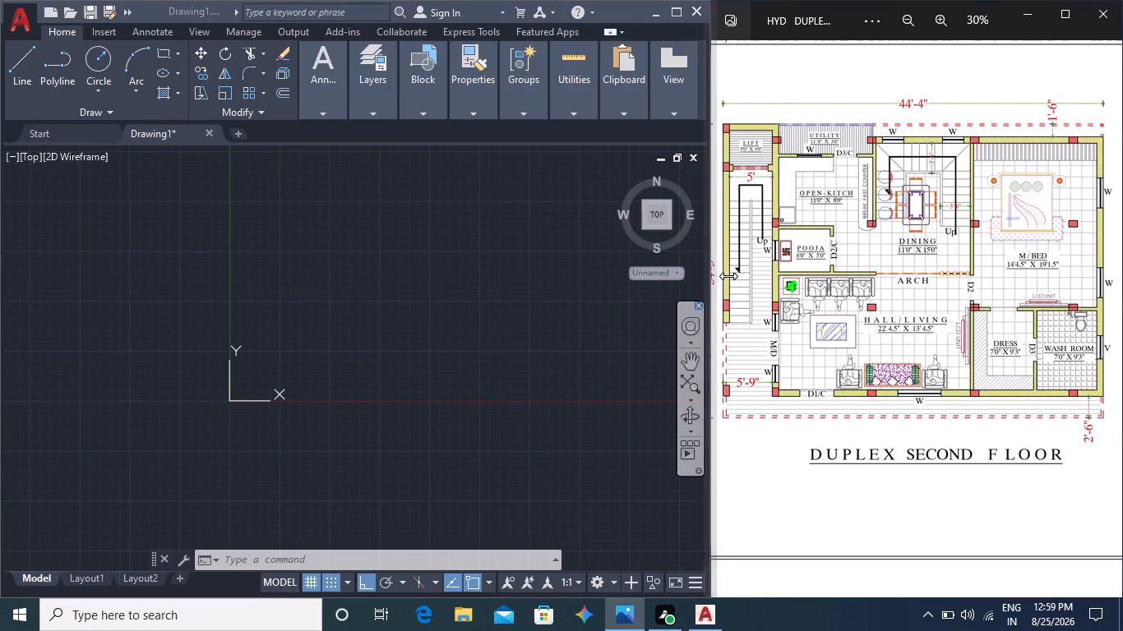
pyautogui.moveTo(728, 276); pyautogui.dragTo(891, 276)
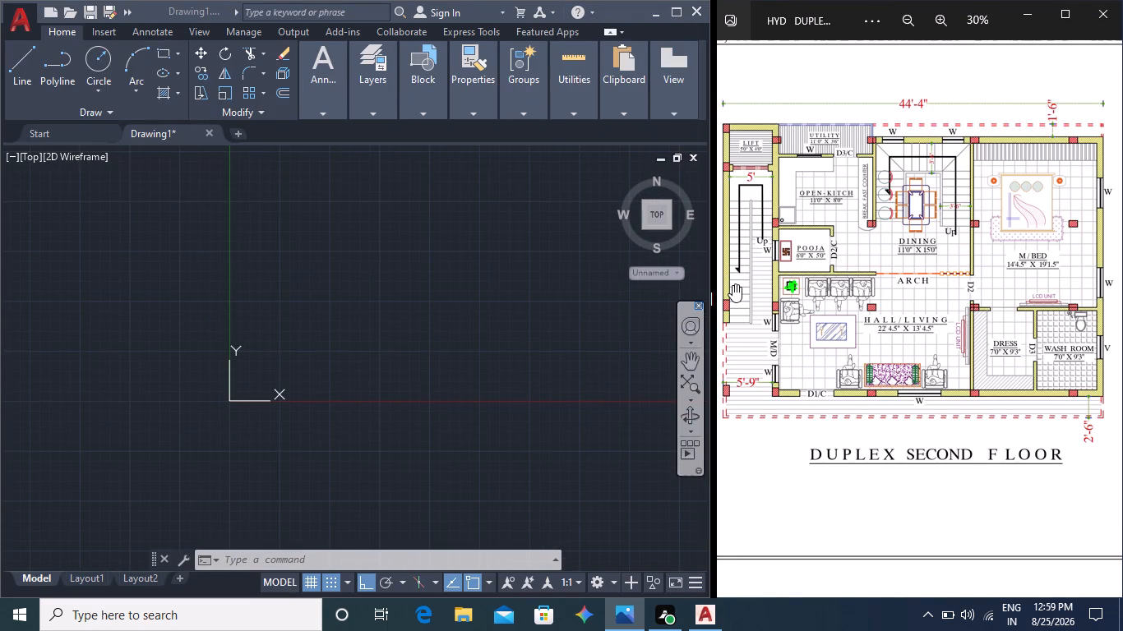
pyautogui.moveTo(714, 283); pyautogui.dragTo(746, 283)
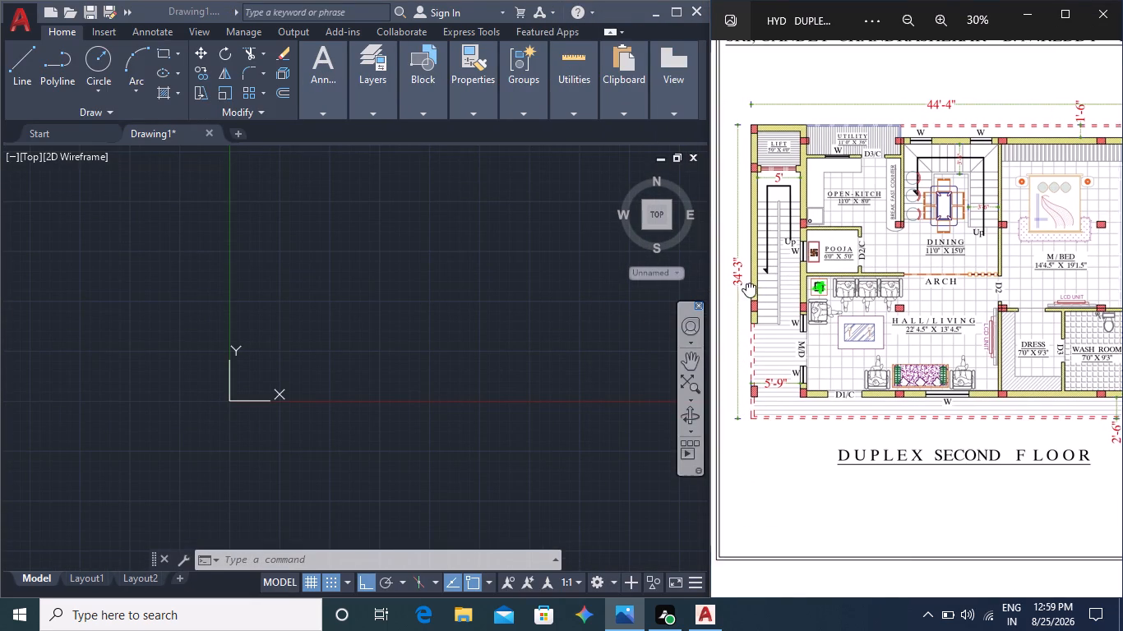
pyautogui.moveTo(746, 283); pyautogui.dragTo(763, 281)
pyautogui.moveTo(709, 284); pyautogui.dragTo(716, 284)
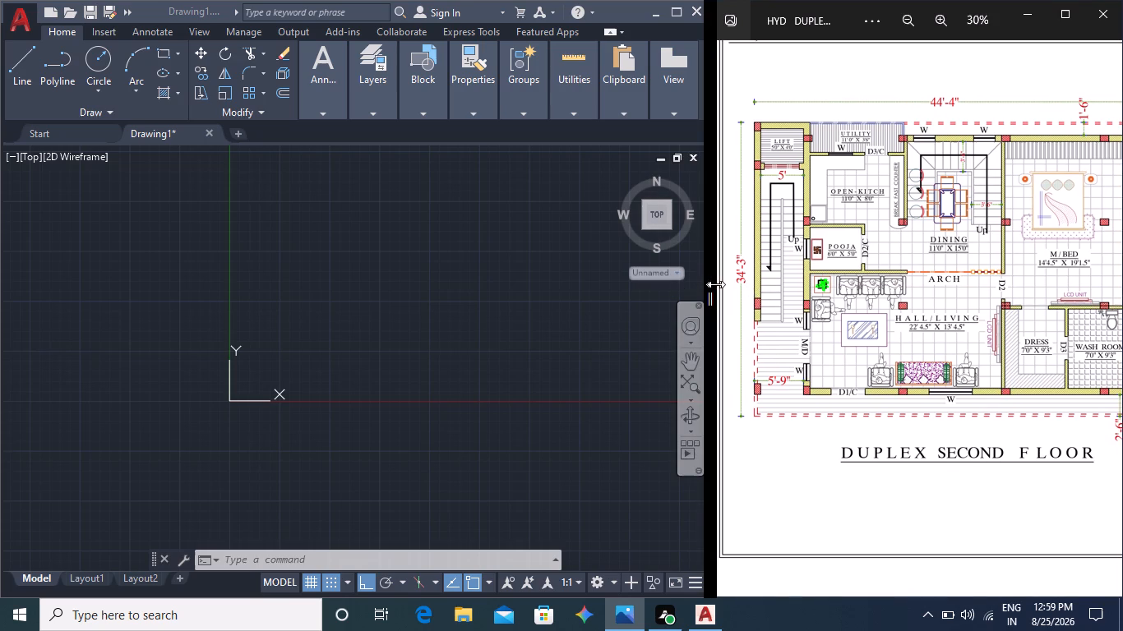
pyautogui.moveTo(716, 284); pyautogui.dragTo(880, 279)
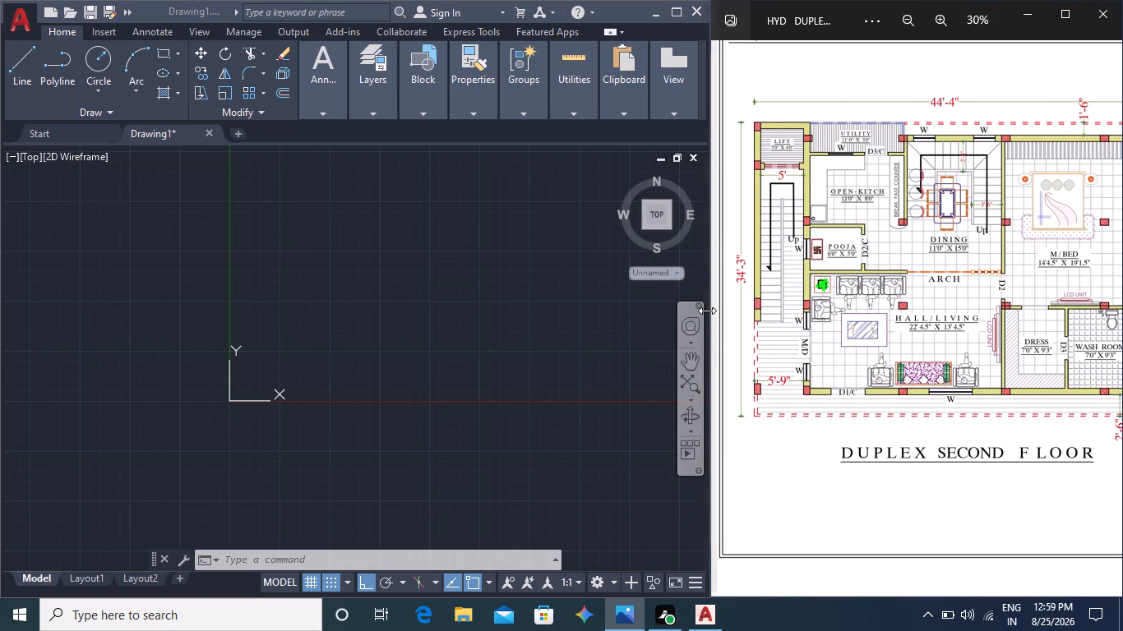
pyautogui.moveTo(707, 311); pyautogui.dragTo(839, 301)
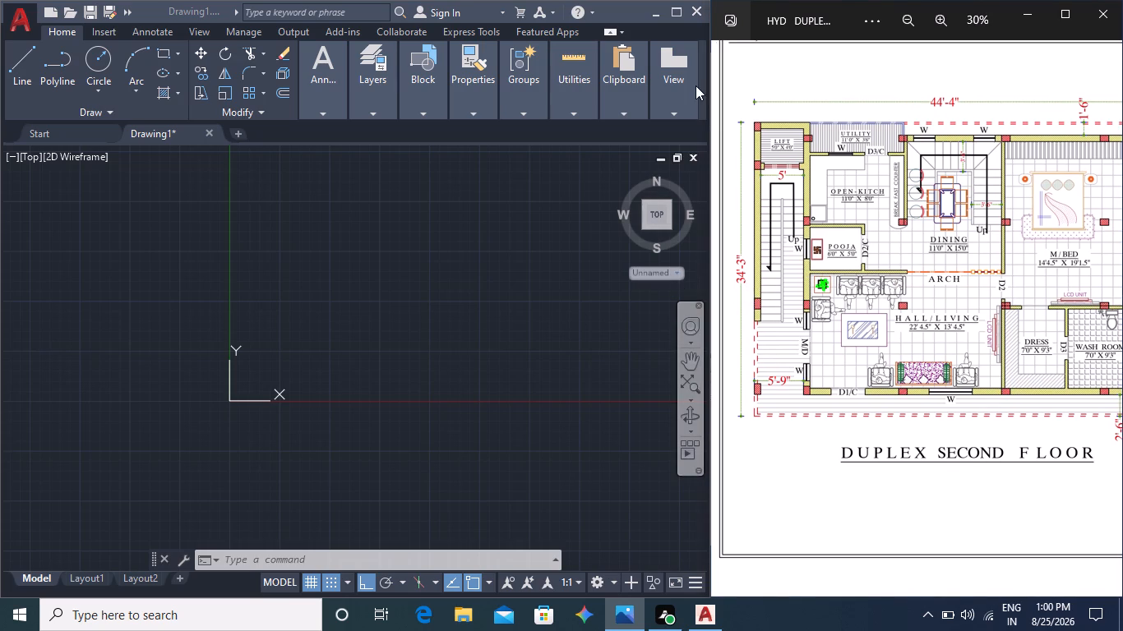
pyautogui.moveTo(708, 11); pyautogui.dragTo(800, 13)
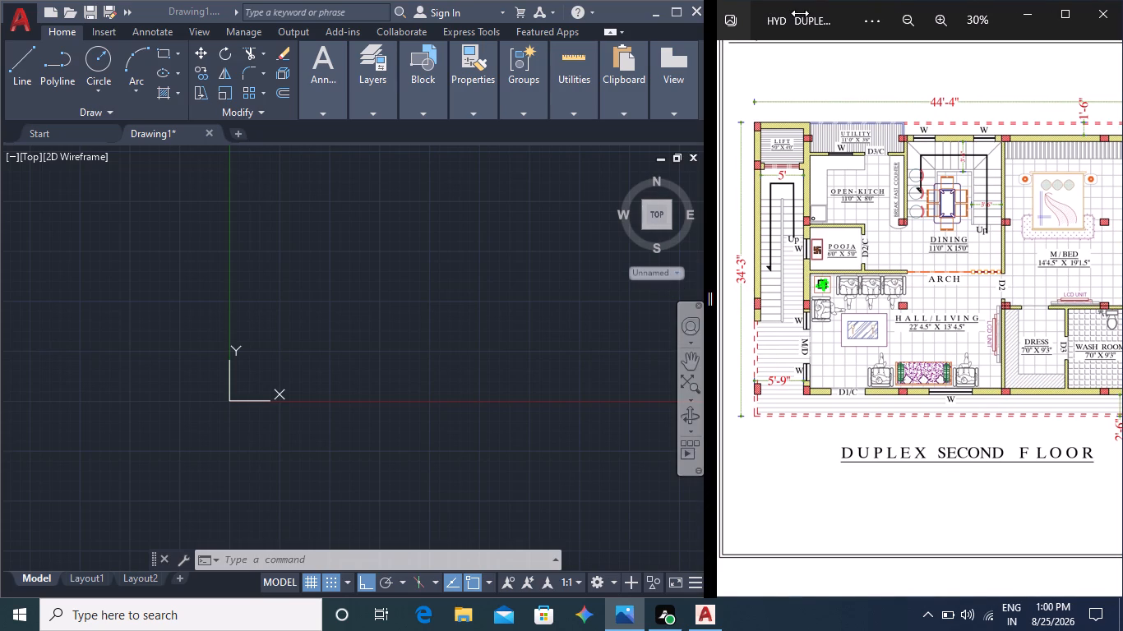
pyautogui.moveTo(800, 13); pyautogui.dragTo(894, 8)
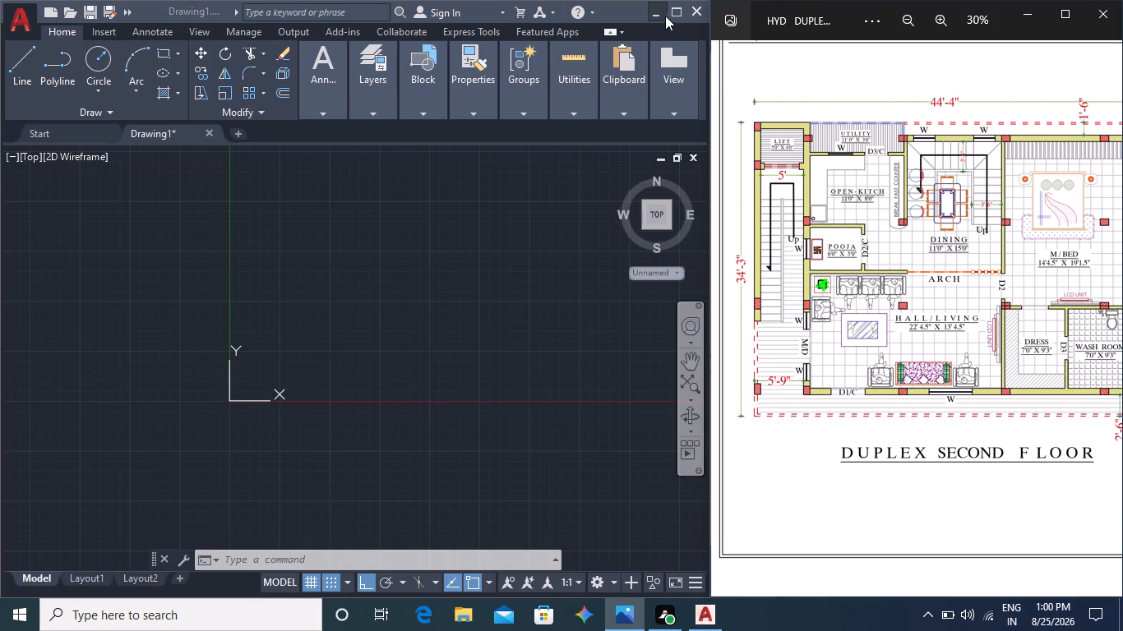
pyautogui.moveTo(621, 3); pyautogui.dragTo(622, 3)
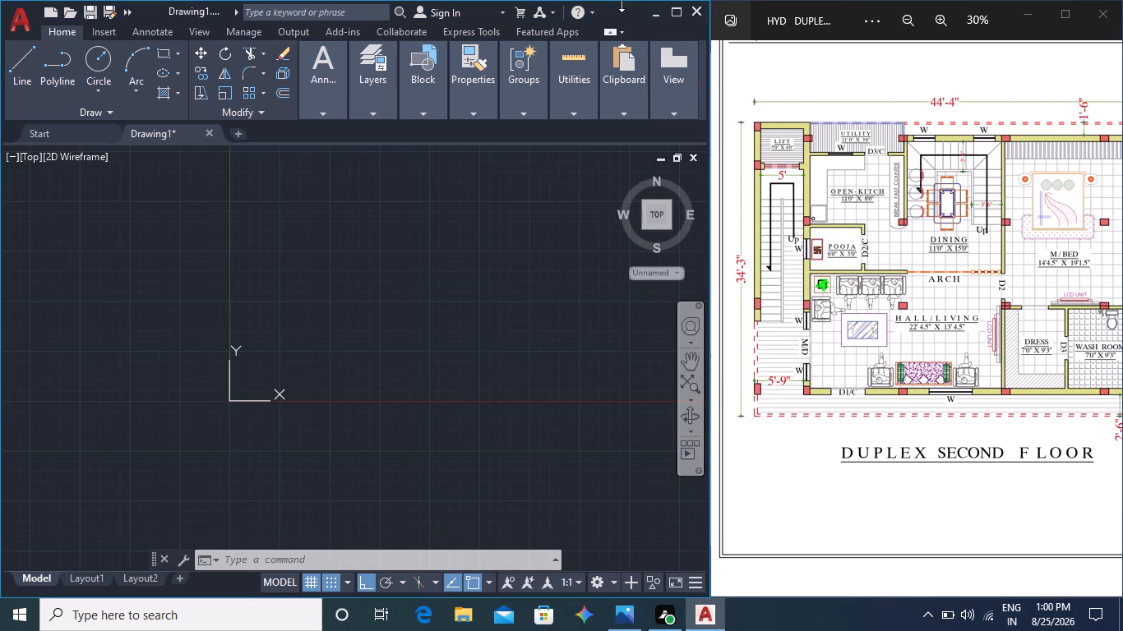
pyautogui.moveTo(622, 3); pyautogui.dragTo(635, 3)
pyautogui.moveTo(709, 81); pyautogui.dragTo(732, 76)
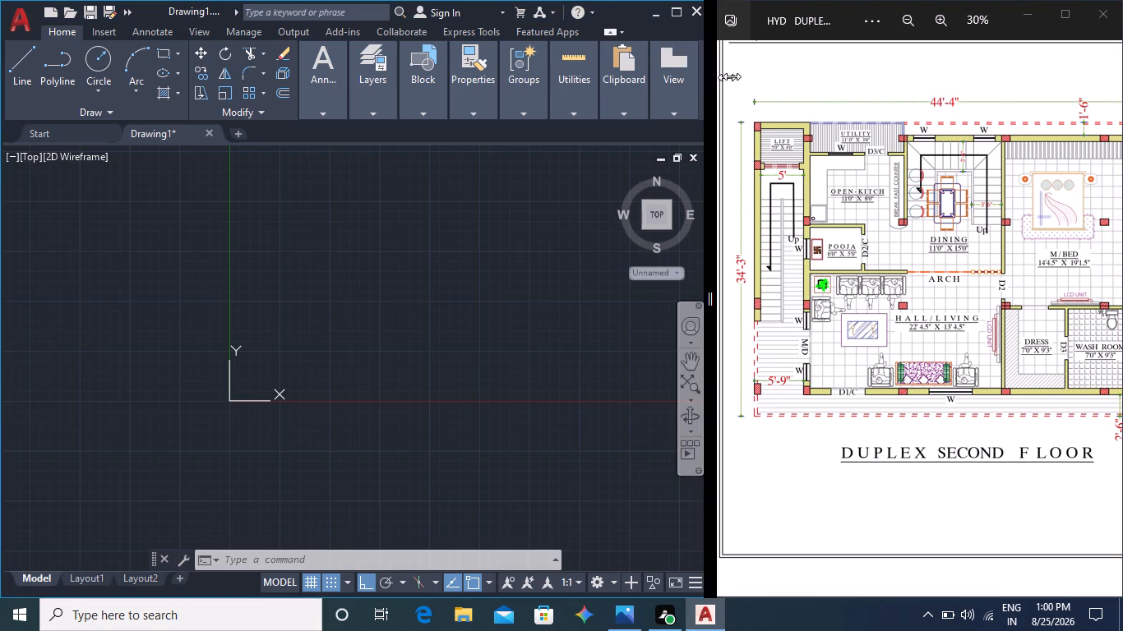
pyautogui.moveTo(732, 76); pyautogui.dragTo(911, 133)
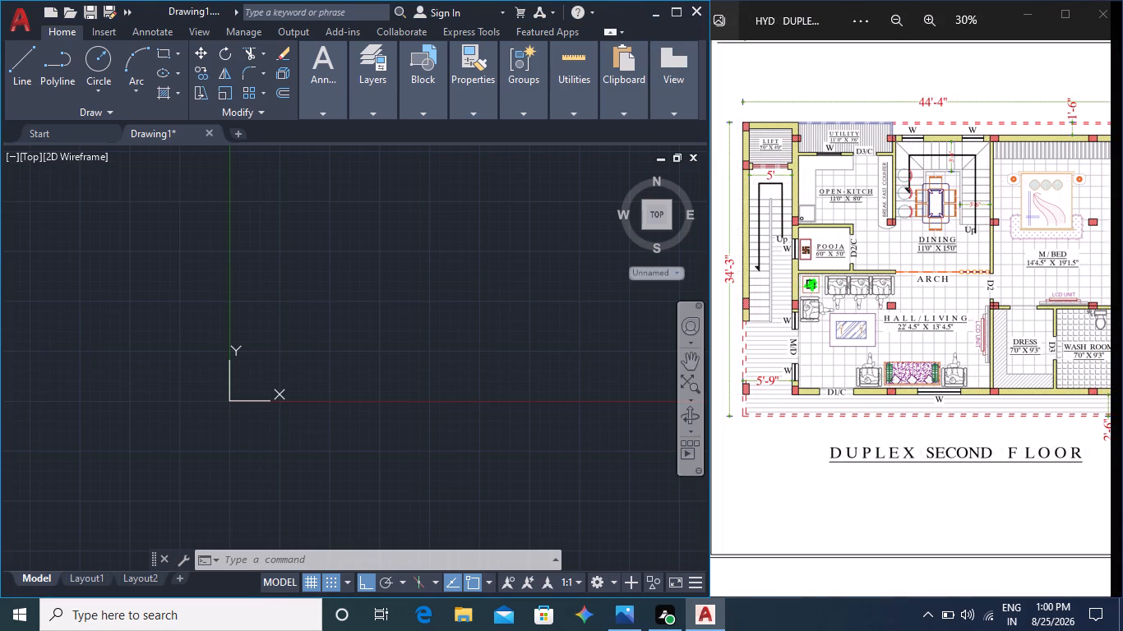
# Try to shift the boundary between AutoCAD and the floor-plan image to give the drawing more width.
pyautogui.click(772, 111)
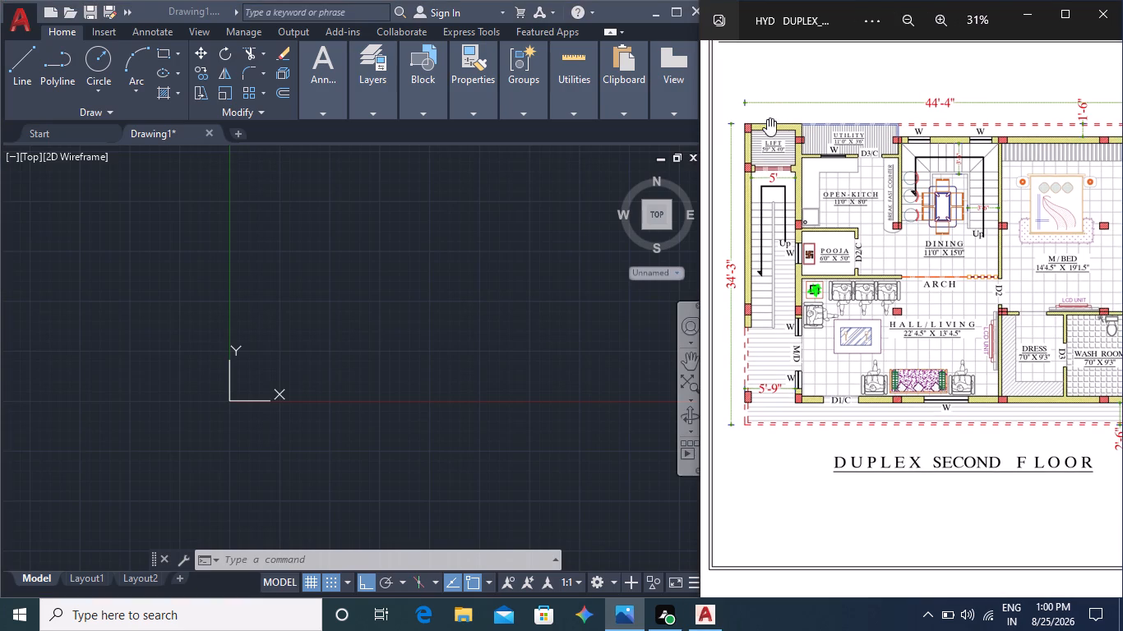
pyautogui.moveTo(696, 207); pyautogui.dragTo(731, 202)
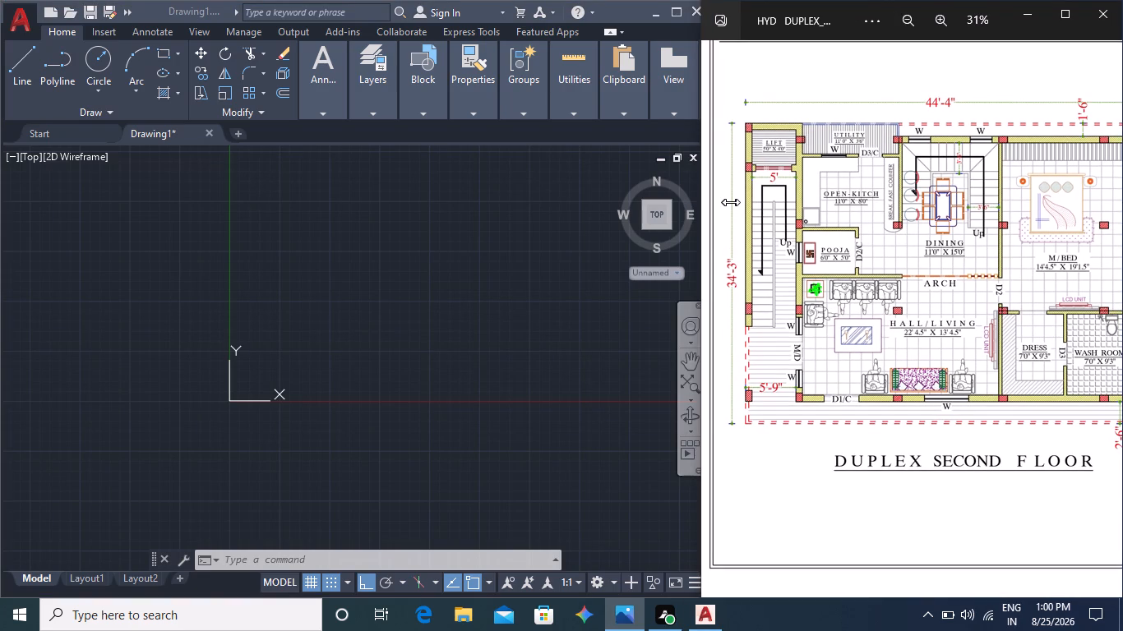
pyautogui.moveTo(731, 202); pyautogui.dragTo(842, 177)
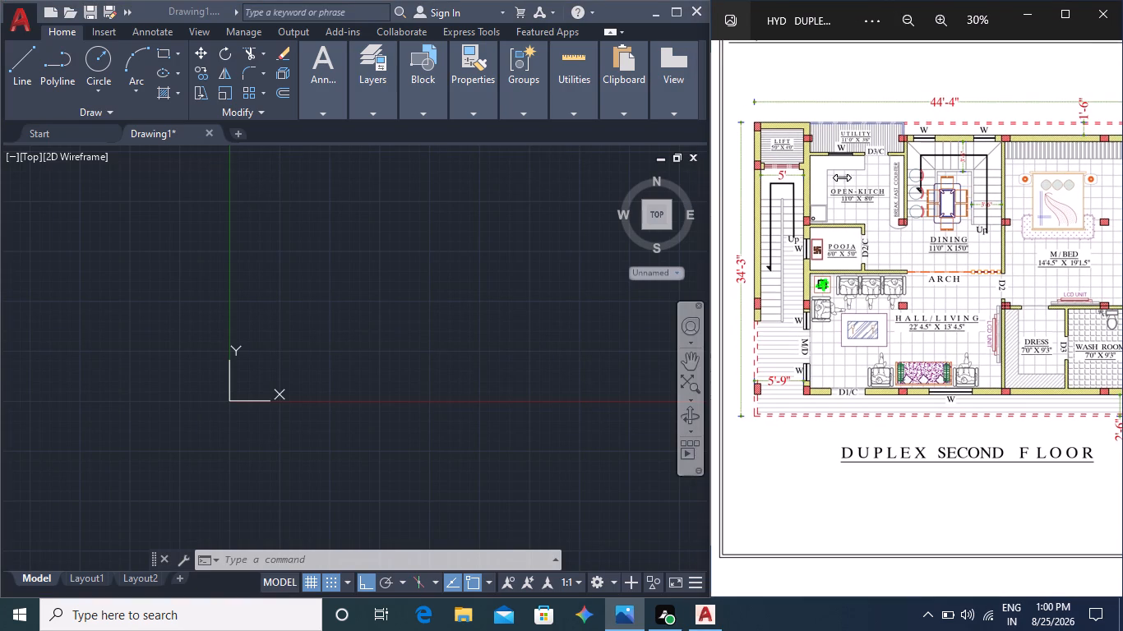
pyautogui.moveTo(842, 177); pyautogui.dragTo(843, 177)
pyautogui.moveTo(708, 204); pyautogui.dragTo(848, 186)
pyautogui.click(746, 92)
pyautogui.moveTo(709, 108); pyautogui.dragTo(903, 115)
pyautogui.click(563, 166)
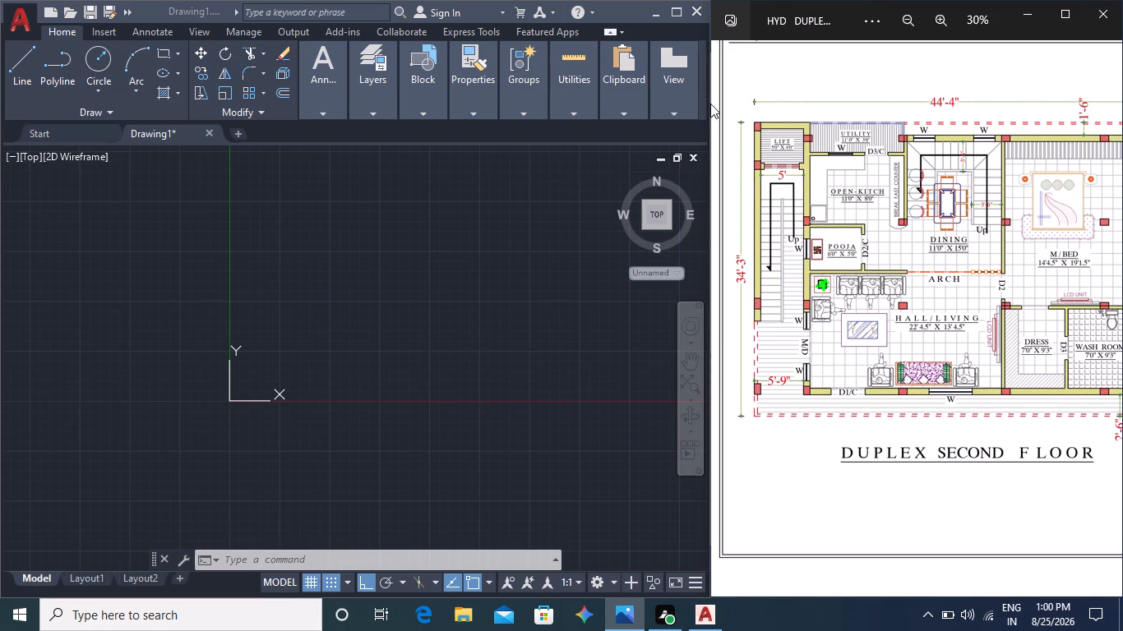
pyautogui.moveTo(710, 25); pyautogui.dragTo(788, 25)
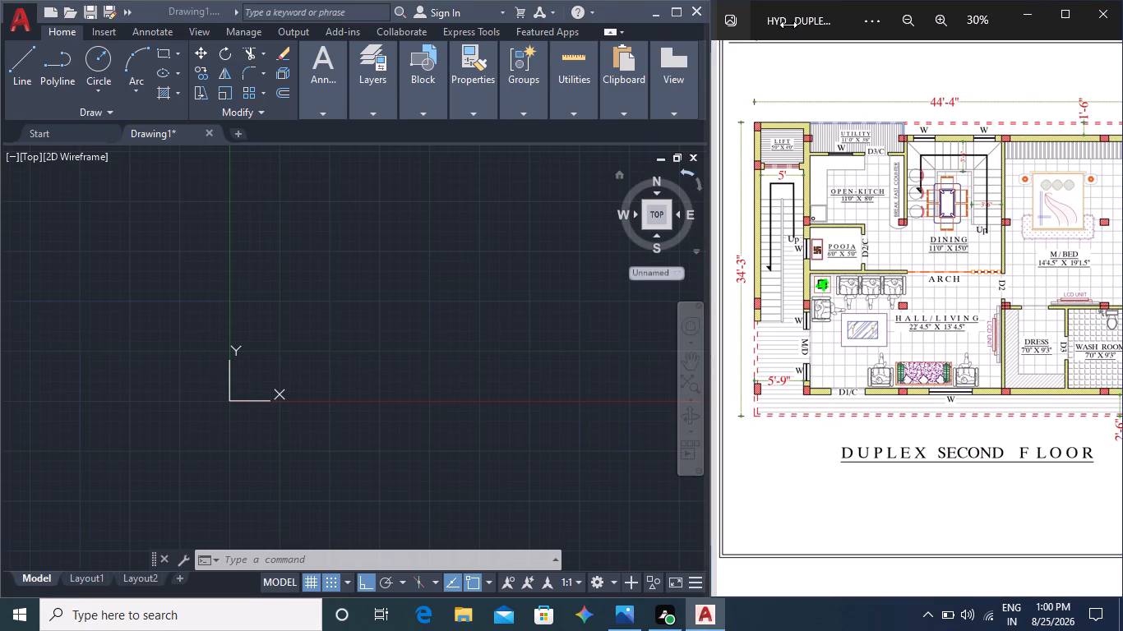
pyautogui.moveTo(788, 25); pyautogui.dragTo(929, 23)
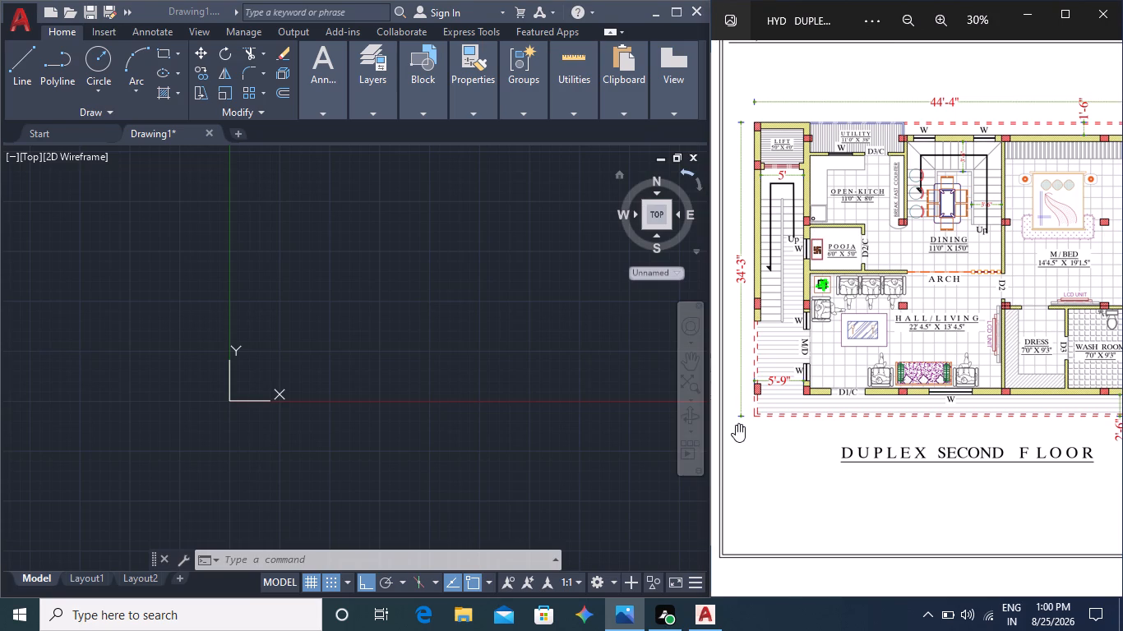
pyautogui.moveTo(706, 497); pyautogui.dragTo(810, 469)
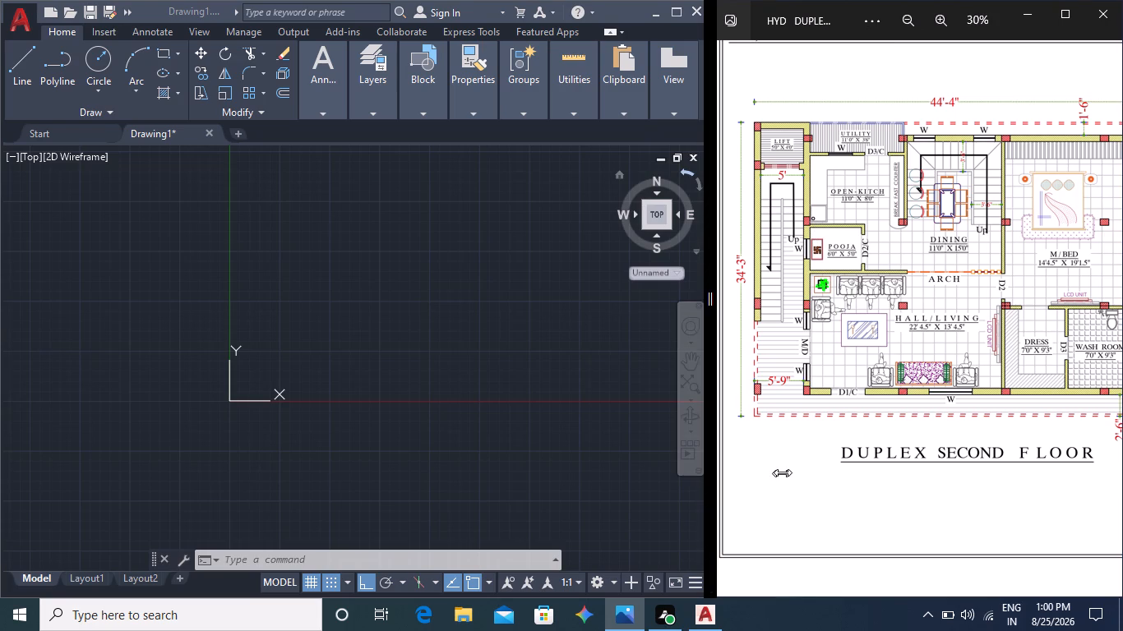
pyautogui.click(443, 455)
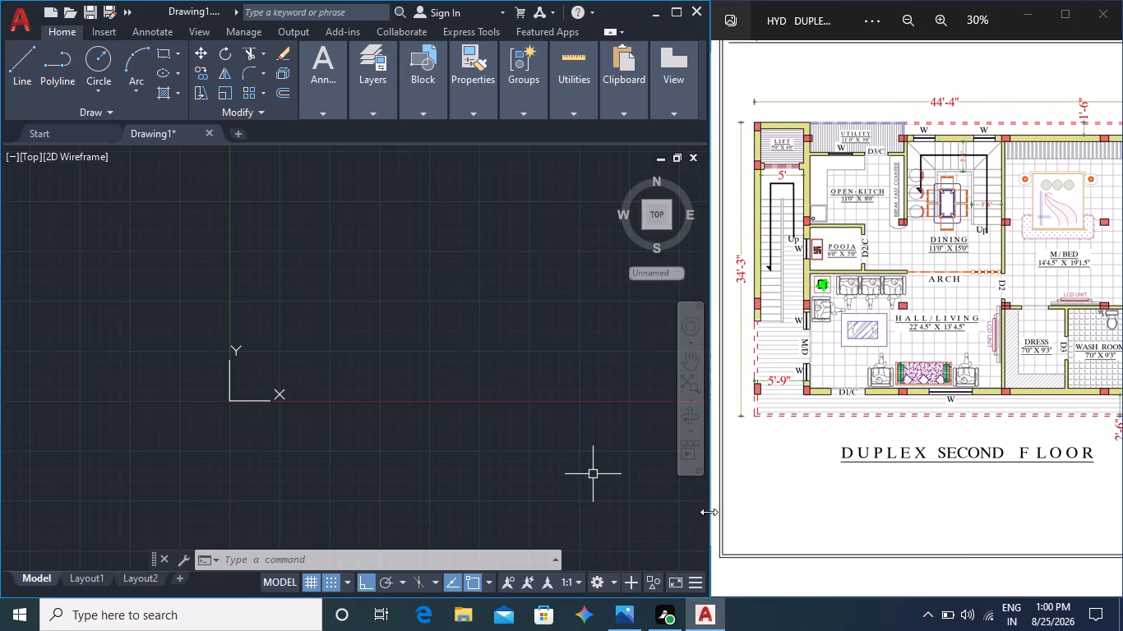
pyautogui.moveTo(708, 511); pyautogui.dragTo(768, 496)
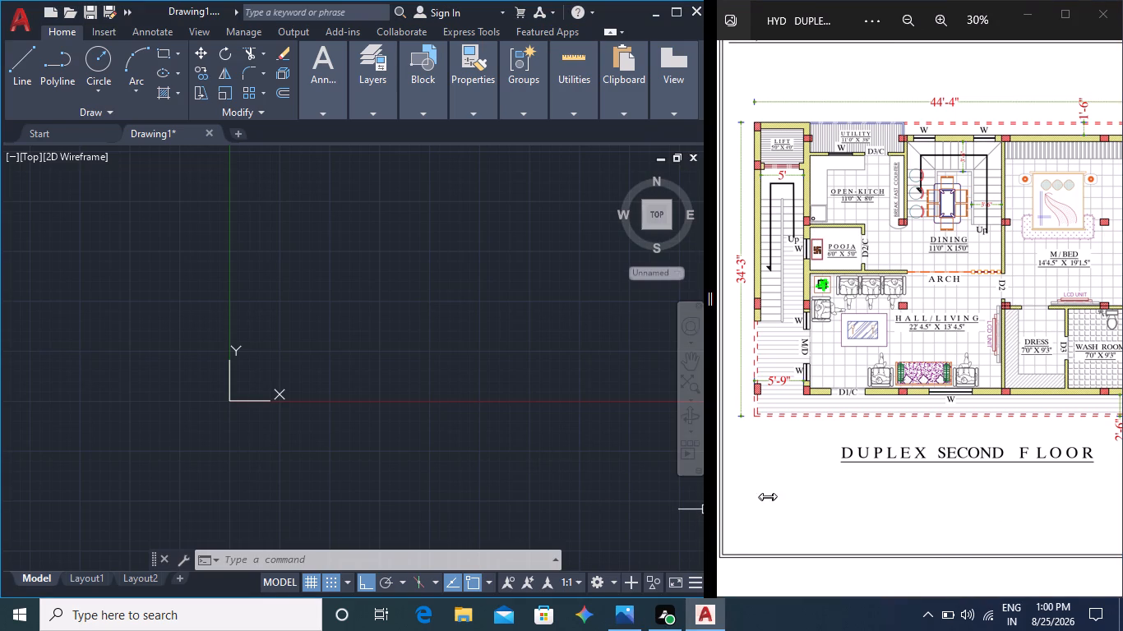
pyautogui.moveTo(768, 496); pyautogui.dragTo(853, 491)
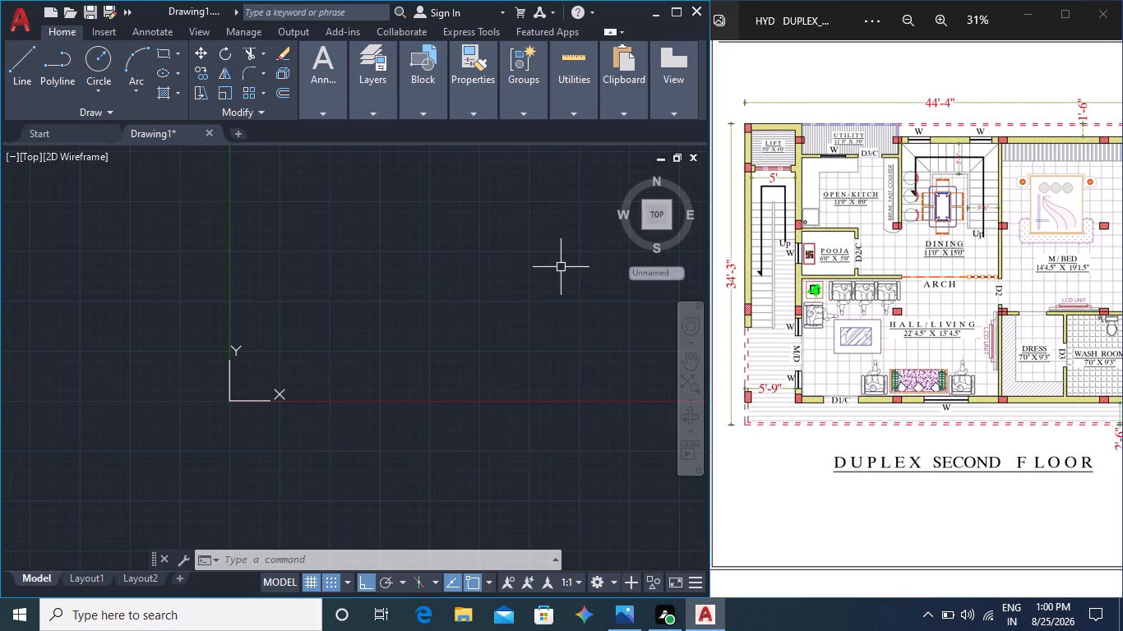
# Widen the AutoCAD window over the floor-plan image to about seven tenths of the screen width.
pyautogui.moveTo(409, 356); pyautogui.dragTo(434, 421, button='middle')
pyautogui.moveTo(426, 362); pyautogui.dragTo(486, 337, button='middle')
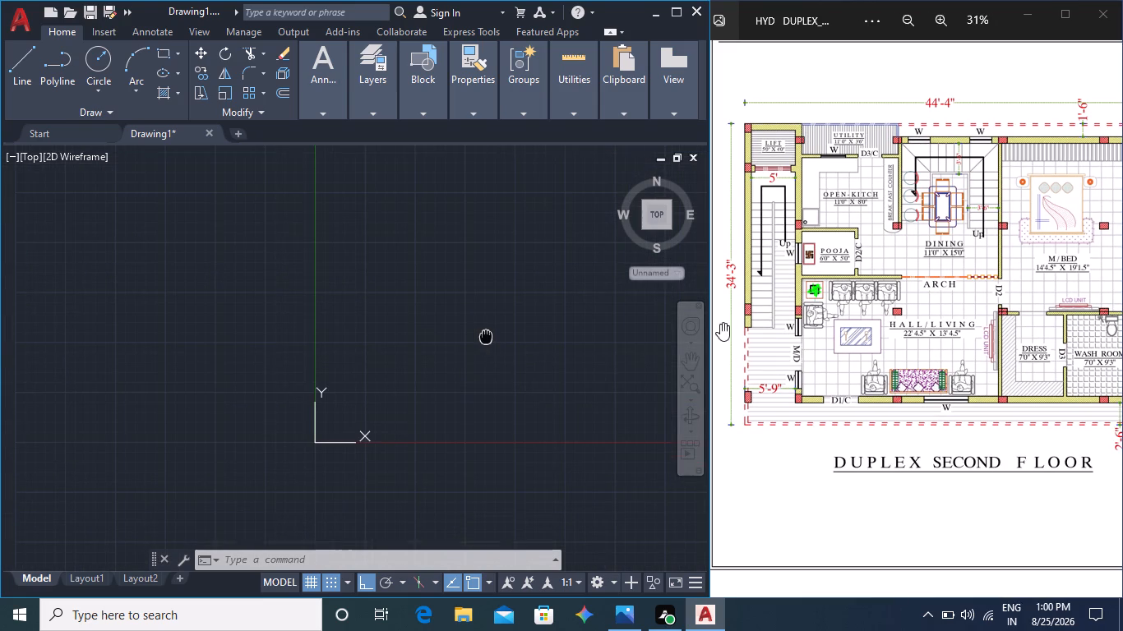
pyautogui.moveTo(708, 269); pyautogui.dragTo(868, 262)
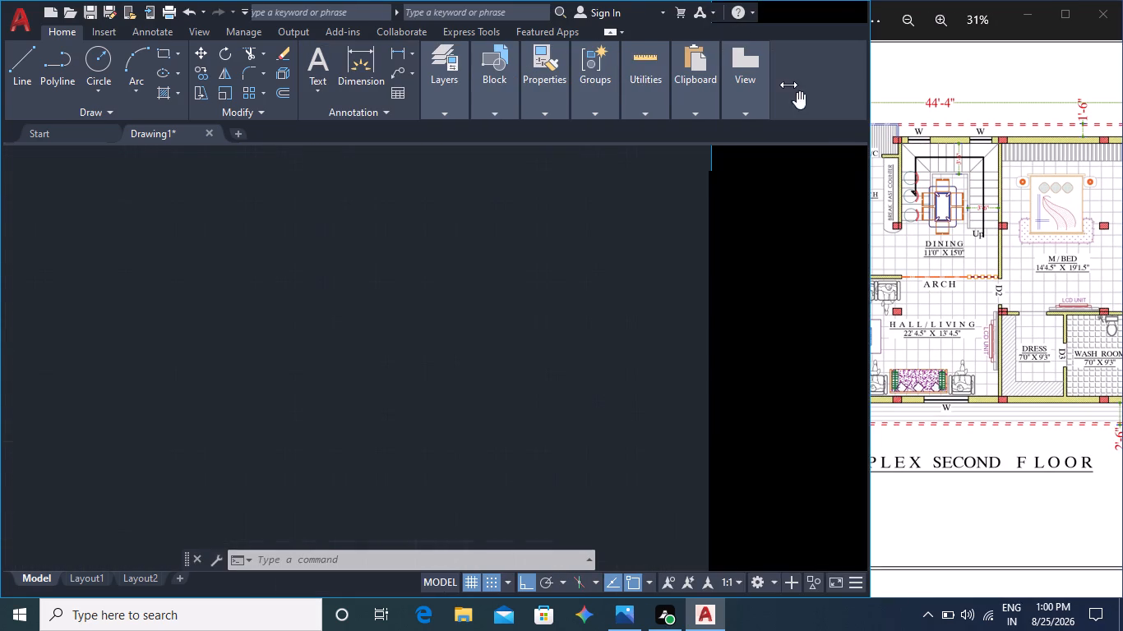
pyautogui.moveTo(867, 187); pyautogui.dragTo(835, 187)
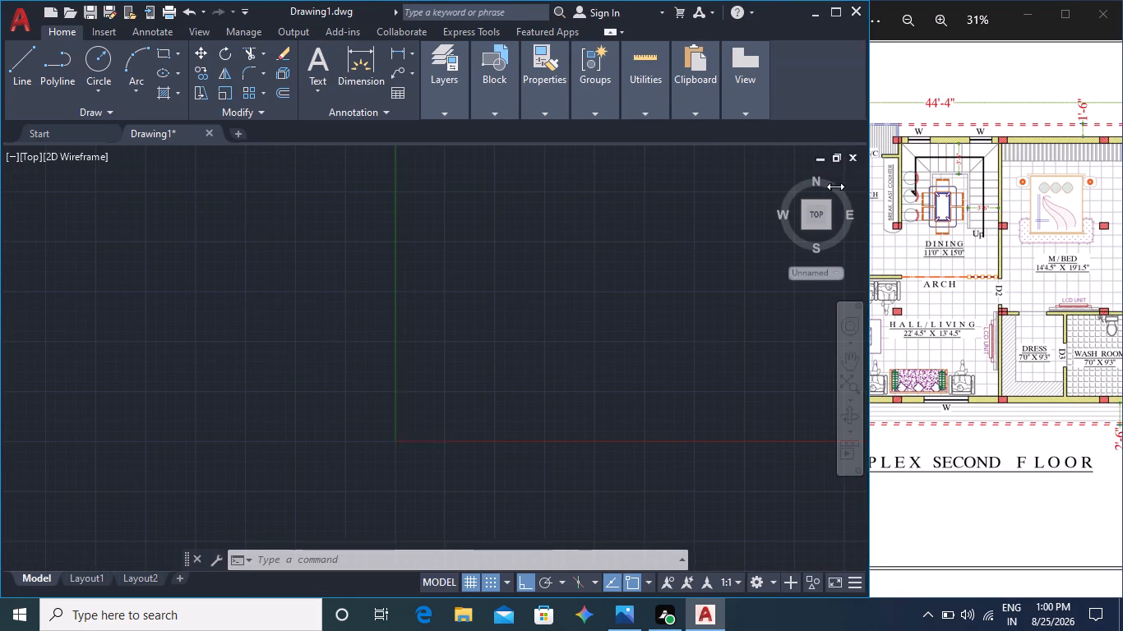
pyautogui.moveTo(835, 187); pyautogui.dragTo(799, 187)
# Try to shift the Duplex Second Floor plan sideways in its window, clear of the widened AutoCAD window.
pyautogui.middleClick(872, 242)
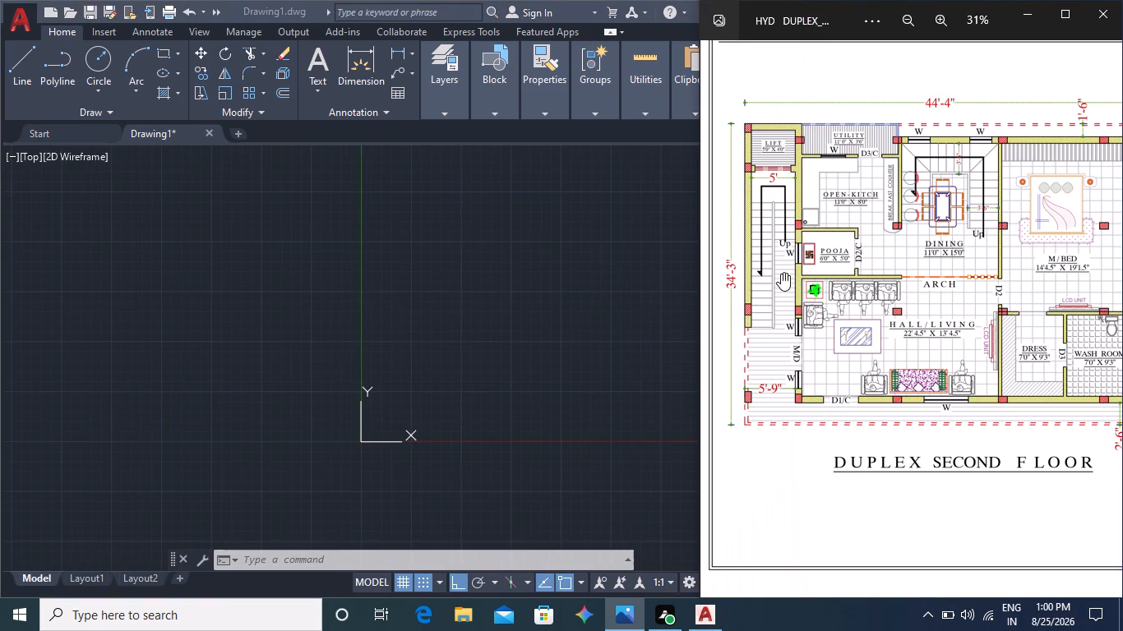
pyautogui.click(616, 261)
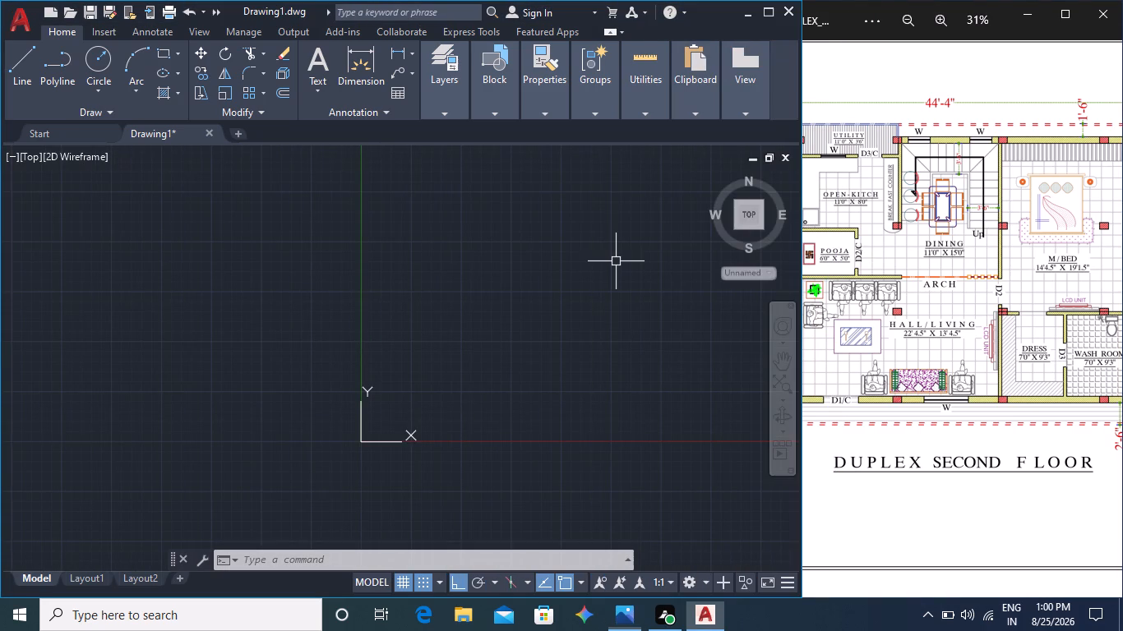
pyautogui.click(868, 227)
pyautogui.moveTo(768, 242); pyautogui.dragTo(881, 246, button='middle')
pyautogui.moveTo(788, 260); pyautogui.dragTo(844, 260, button='middle')
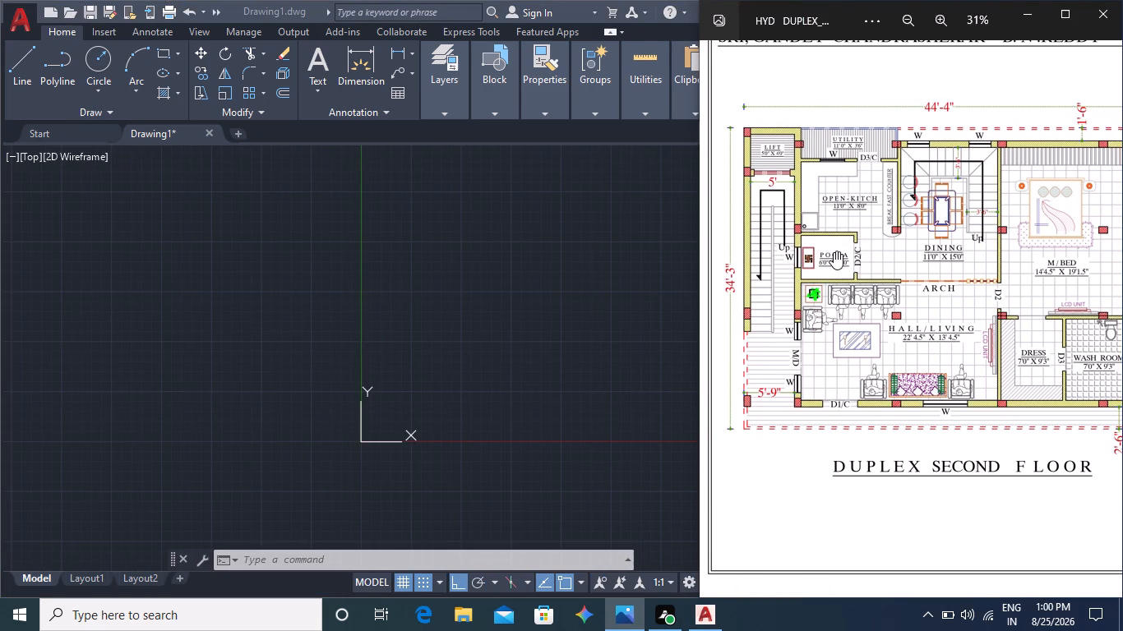
pyautogui.scroll(2, 748, 241)
pyautogui.moveTo(766, 245); pyautogui.dragTo(865, 248, button='middle')
pyautogui.moveTo(793, 252); pyautogui.dragTo(826, 251, button='middle')
pyautogui.scroll(-2, 857, 234)
pyautogui.moveTo(956, 214); pyautogui.dragTo(894, 210, button='middle')
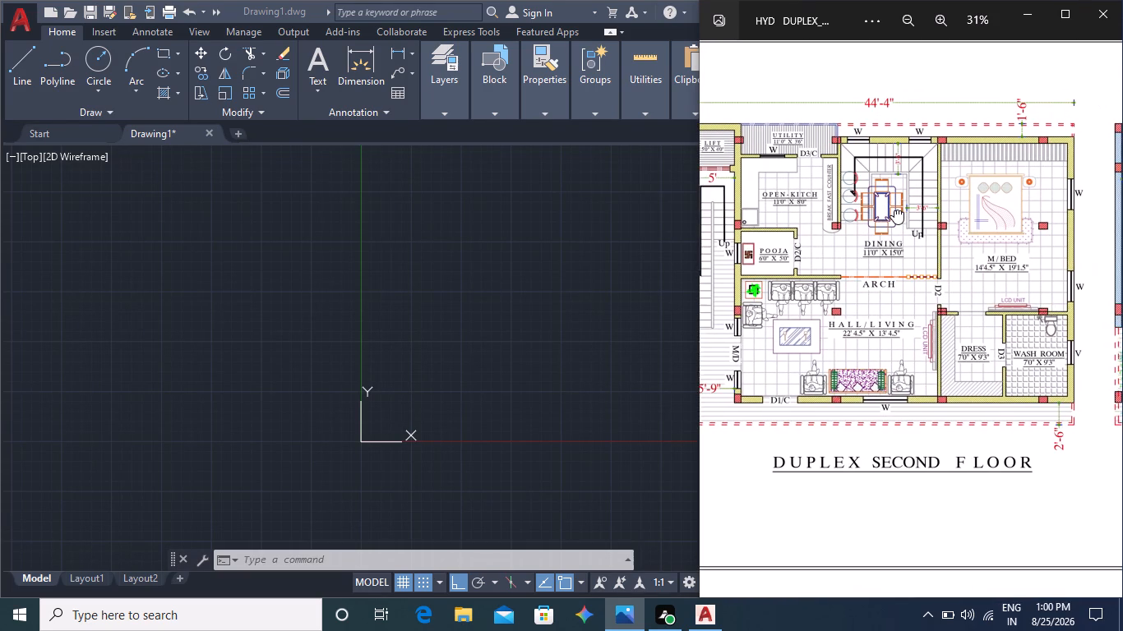
pyautogui.moveTo(894, 210); pyautogui.dragTo(1002, 205, button='middle')
# Return to the AutoCAD drawing and examine the Open and Save settings in the Options dialog.
pyautogui.click(37, 70)
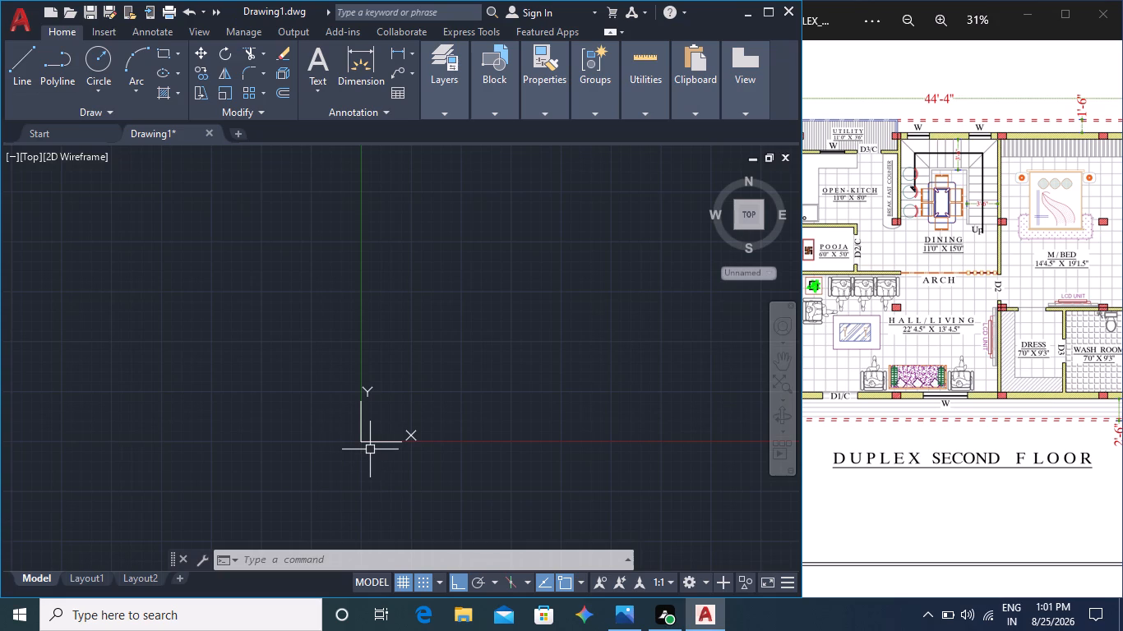
pyautogui.press('Escape')
pyautogui.press('Escape')
pyautogui.write('OPTIN')
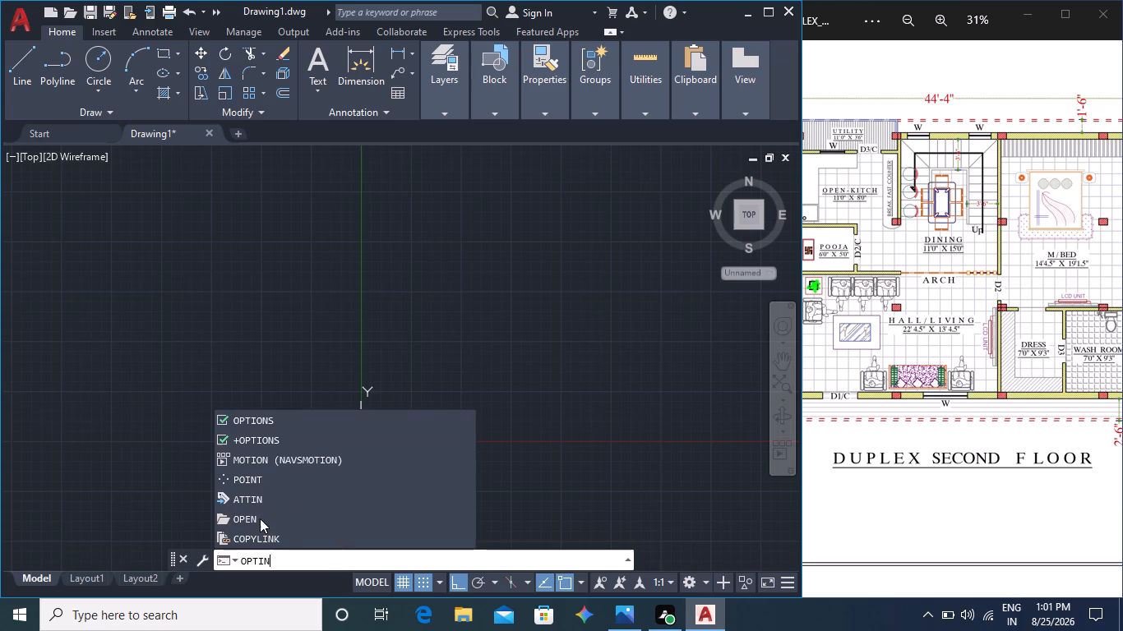
pyautogui.click(256, 418)
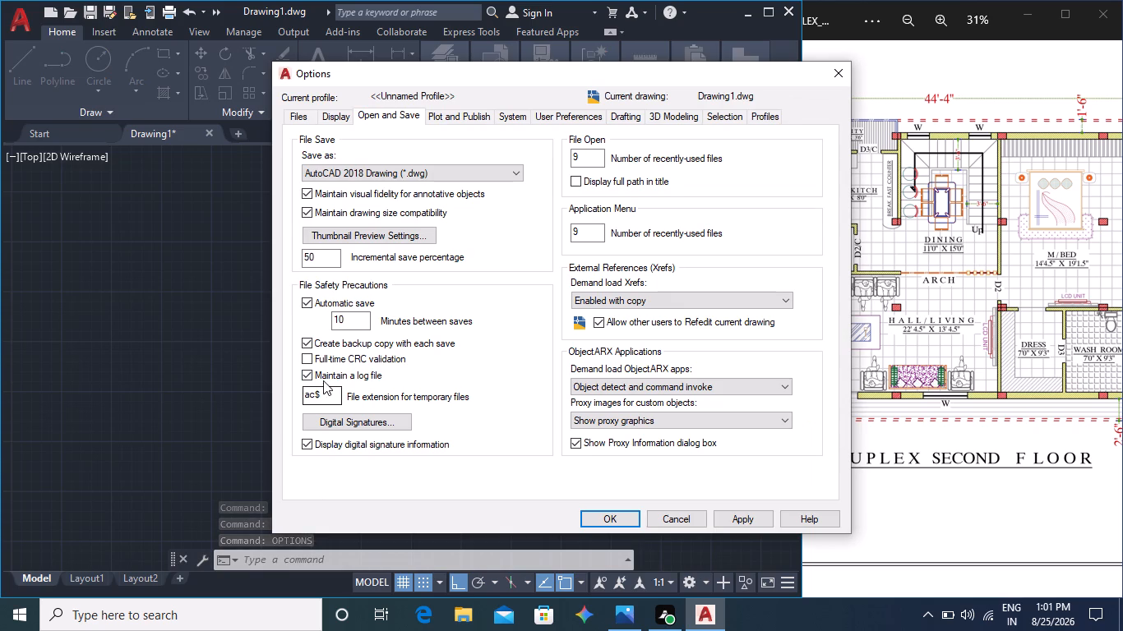
pyautogui.click(599, 522)
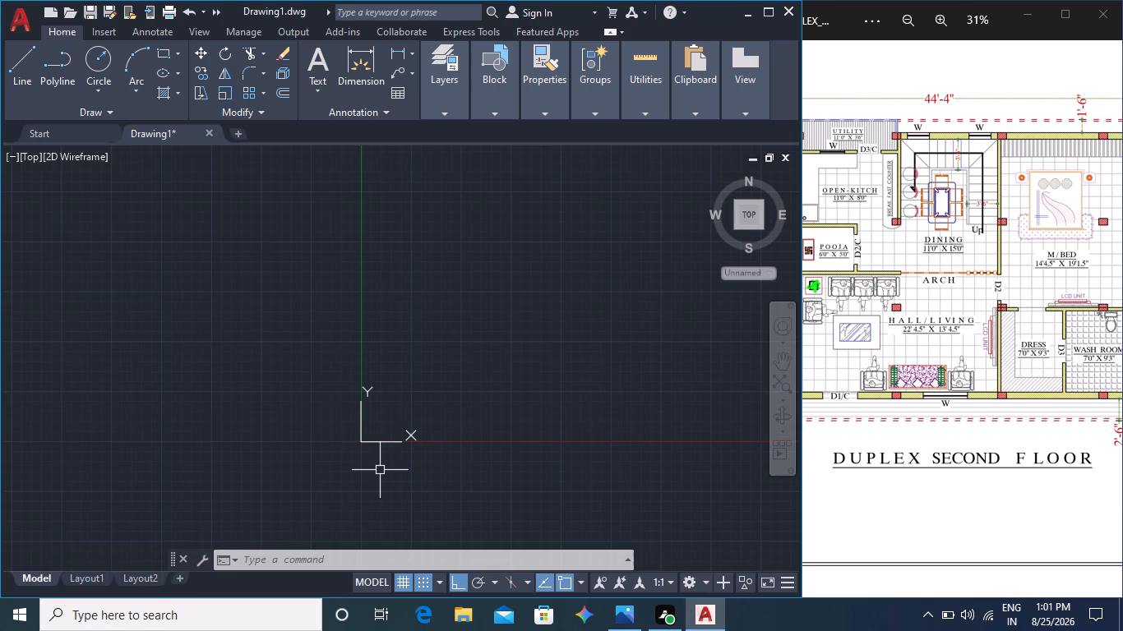
pyautogui.write('op')
pyautogui.click(284, 435)
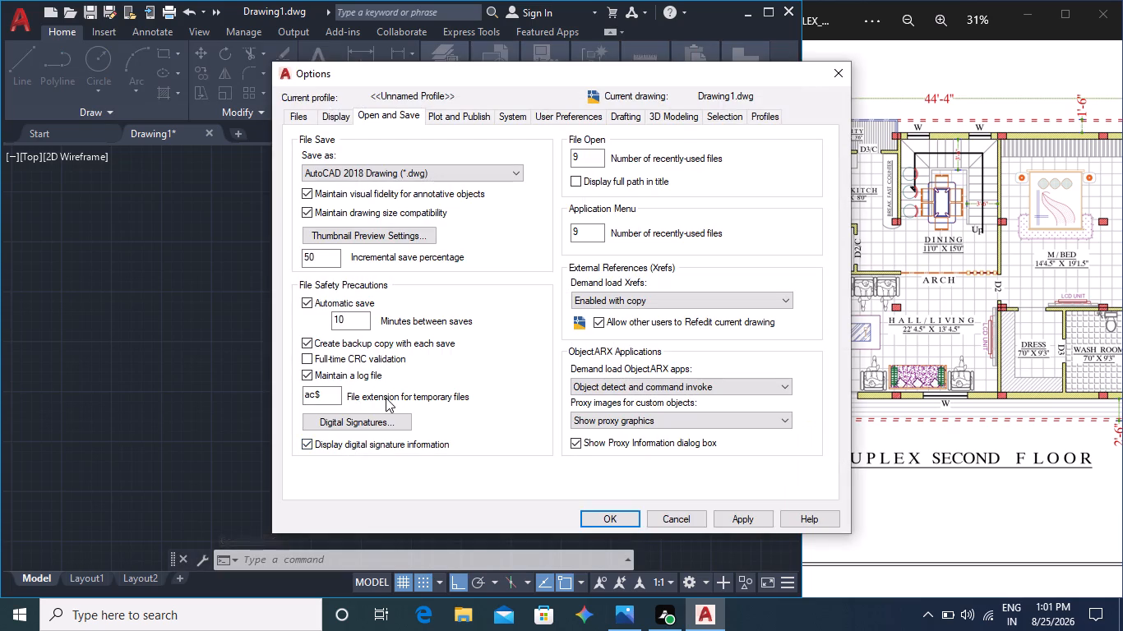
pyautogui.press('Escape')
pyautogui.write('op')
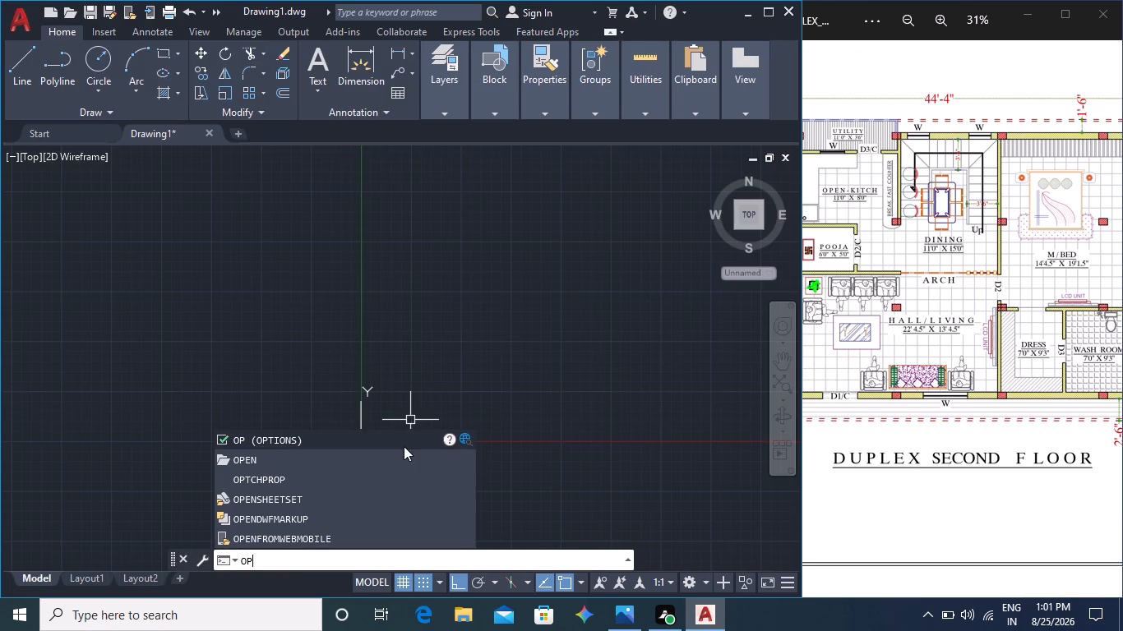
pyautogui.click(278, 443)
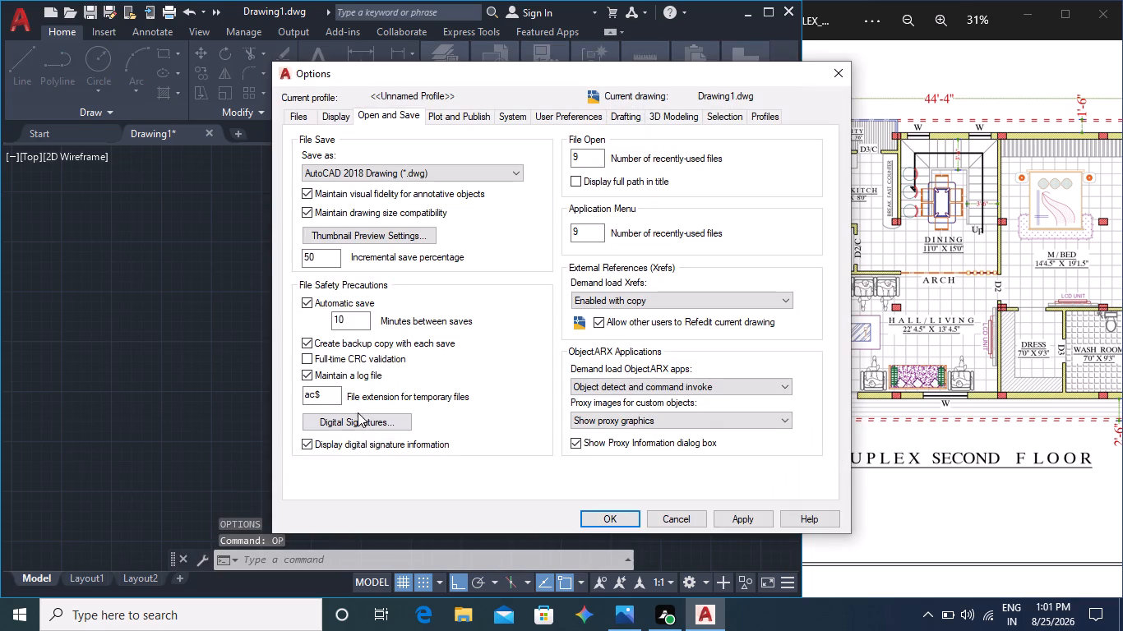
pyautogui.click(612, 523)
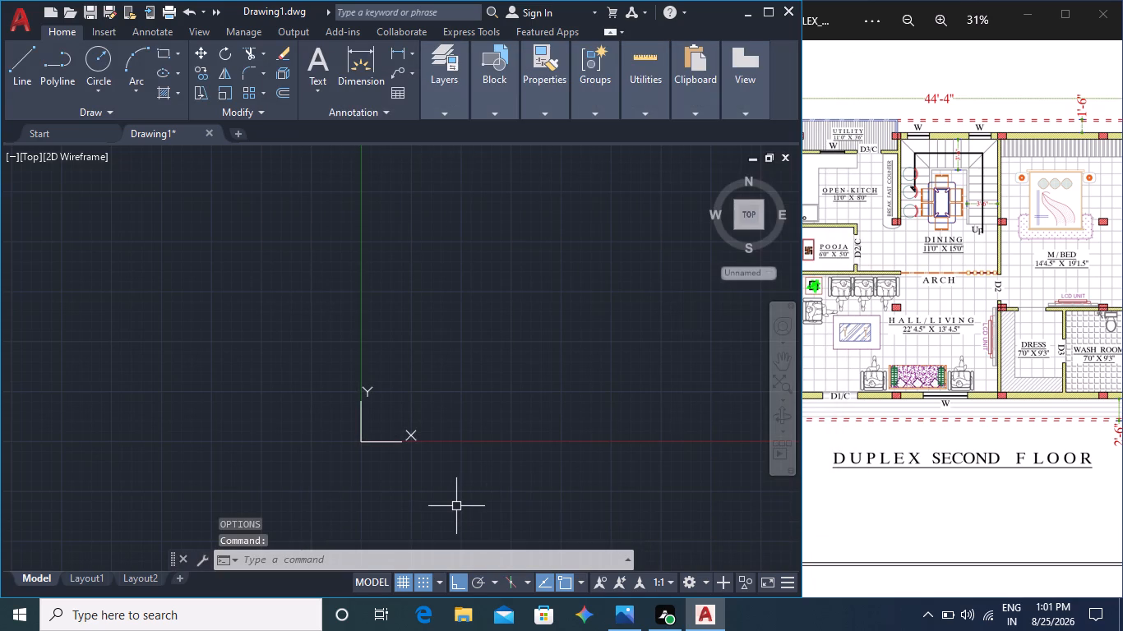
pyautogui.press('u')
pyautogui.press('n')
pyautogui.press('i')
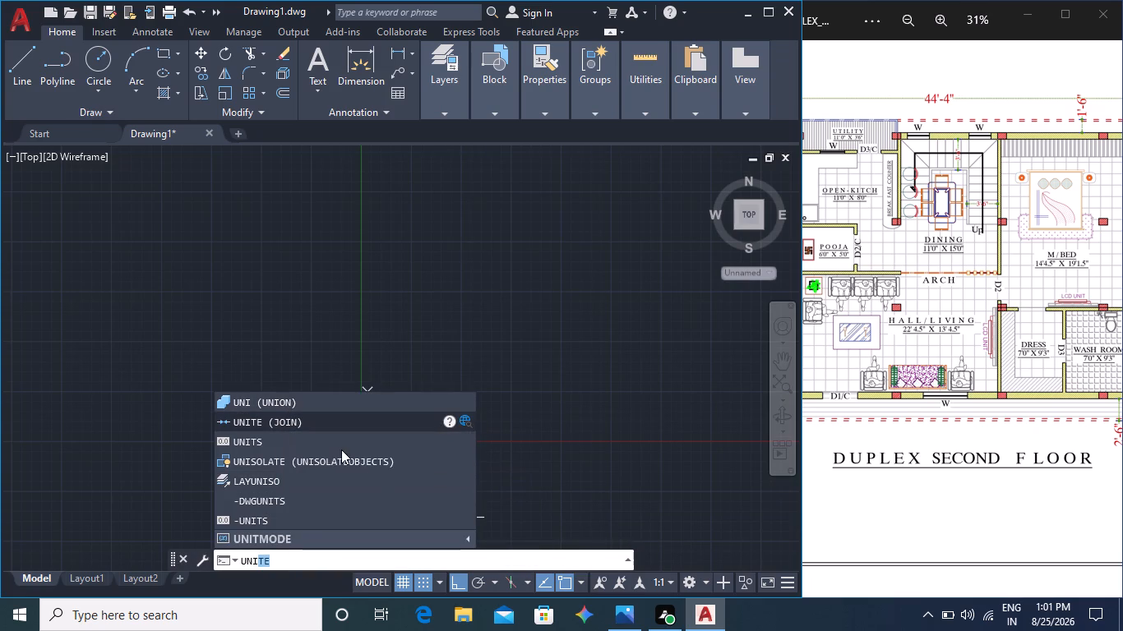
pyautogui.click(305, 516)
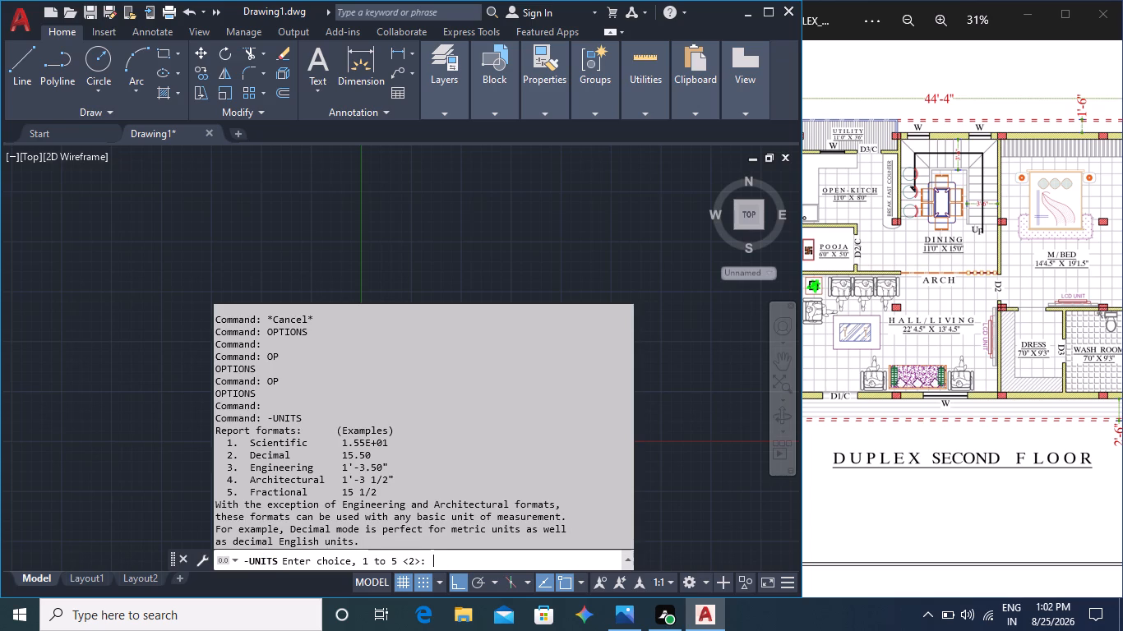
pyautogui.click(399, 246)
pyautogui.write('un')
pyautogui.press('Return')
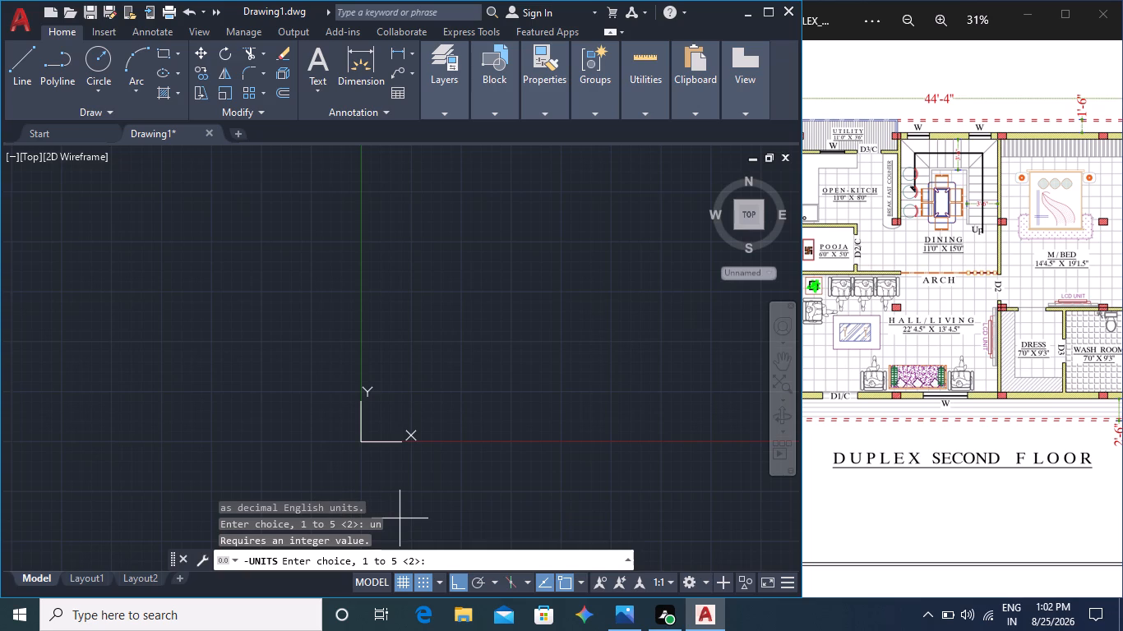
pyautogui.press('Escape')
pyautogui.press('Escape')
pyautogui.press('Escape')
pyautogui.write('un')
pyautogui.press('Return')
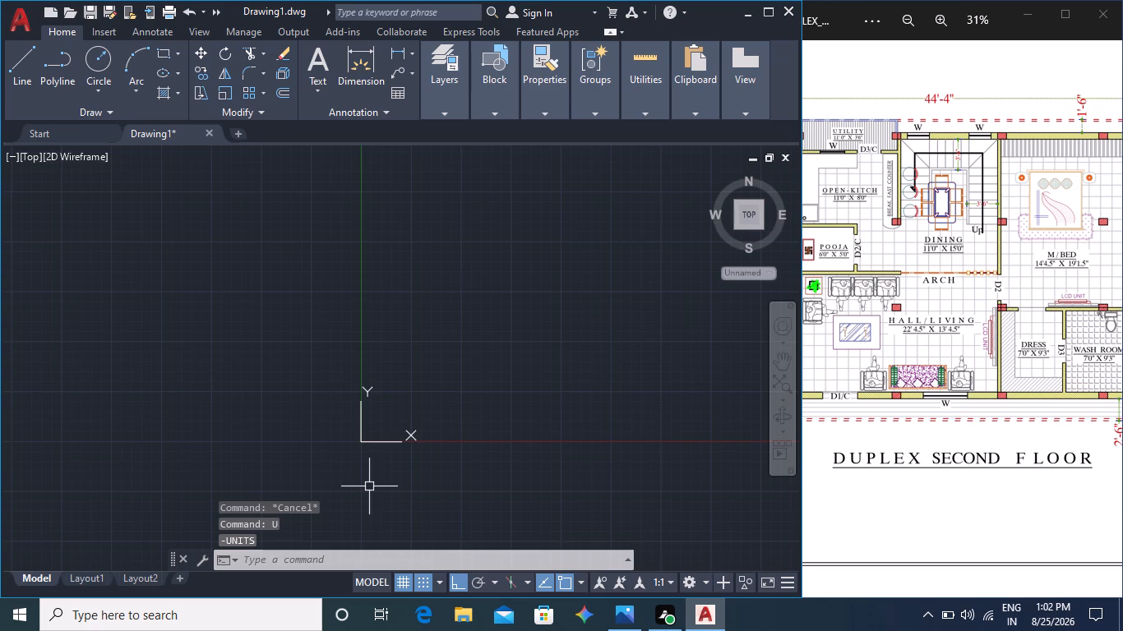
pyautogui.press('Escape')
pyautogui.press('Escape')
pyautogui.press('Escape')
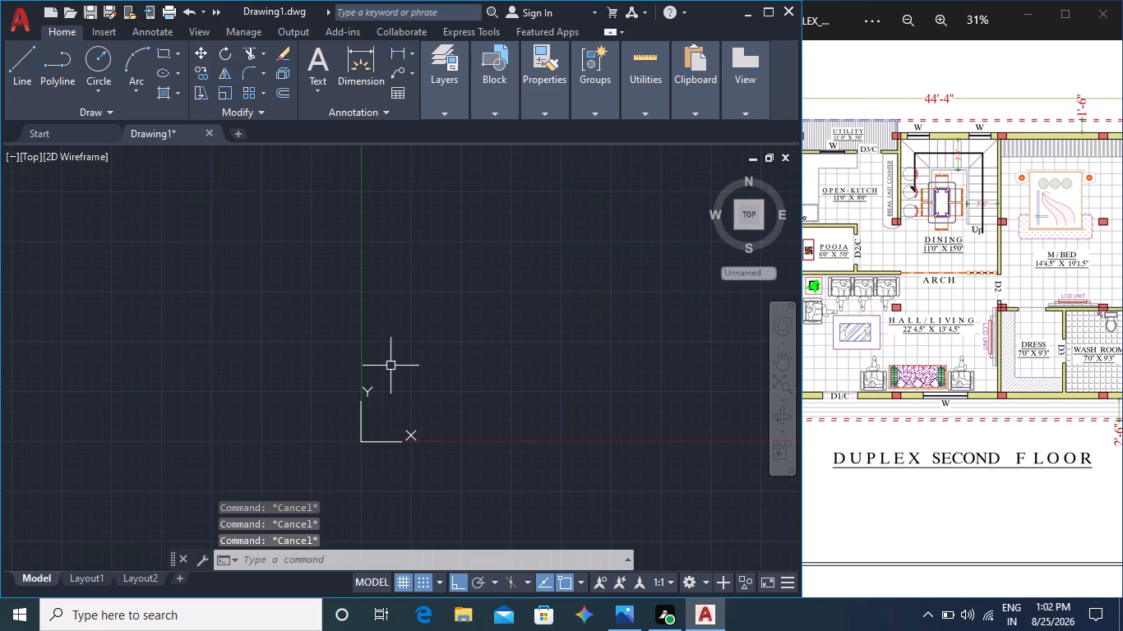
# Configure the drawing units to Architectural length with 0'-0 1/4" precision and inches as the insertion scale.
pyautogui.write('un')
pyautogui.press('Return')
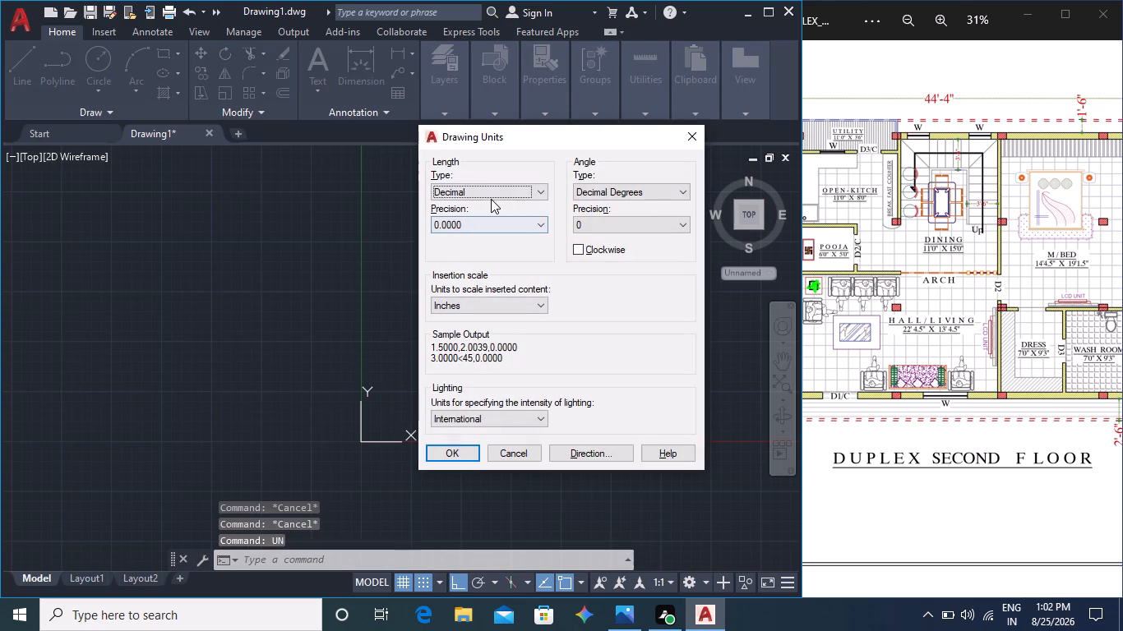
pyautogui.click(491, 197)
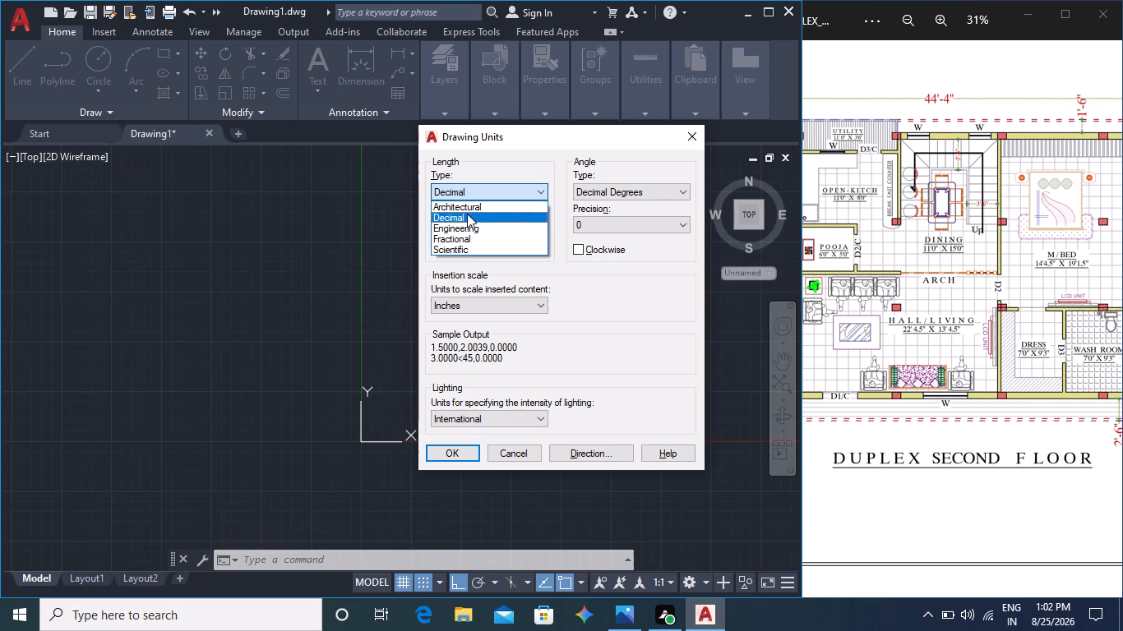
pyautogui.click(469, 208)
pyautogui.click(474, 221)
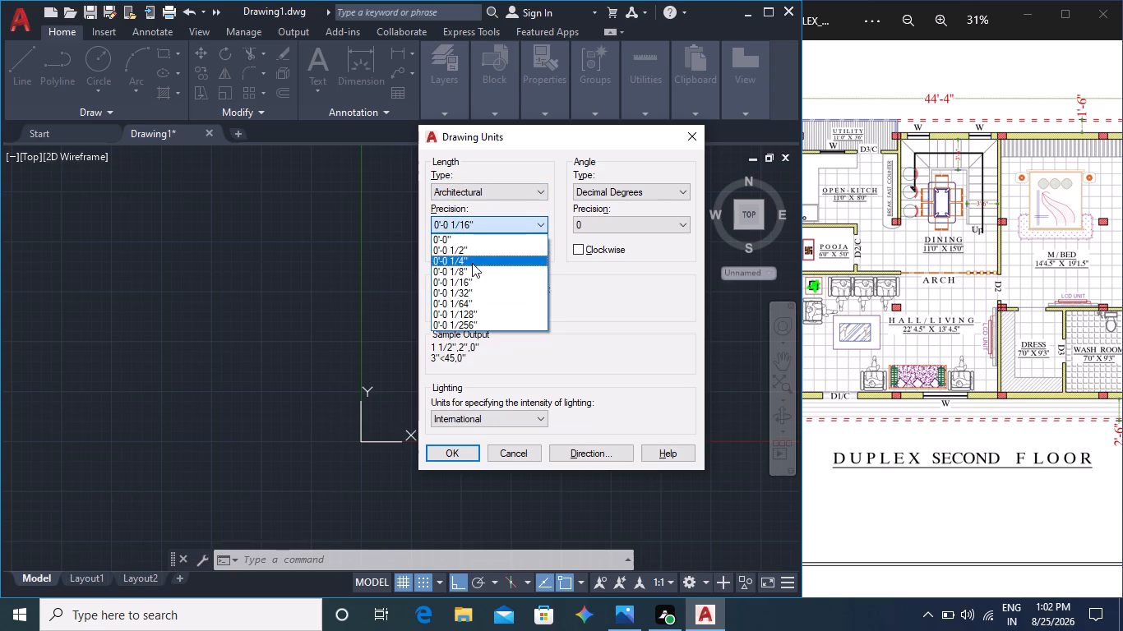
pyautogui.click(470, 260)
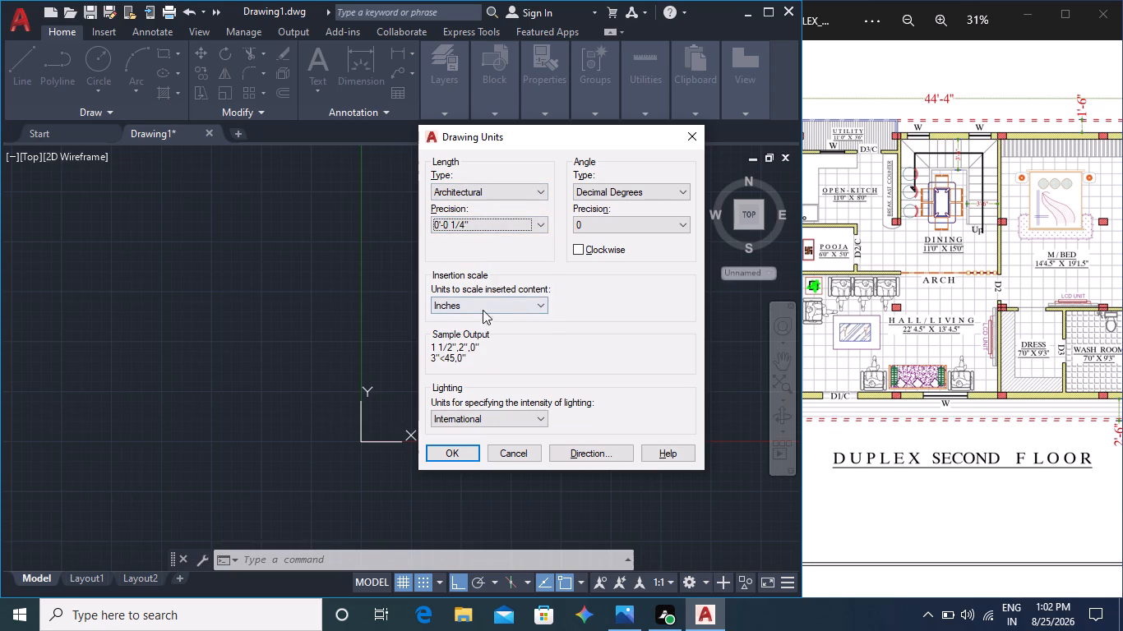
pyautogui.click(481, 305)
pyautogui.click(481, 305)
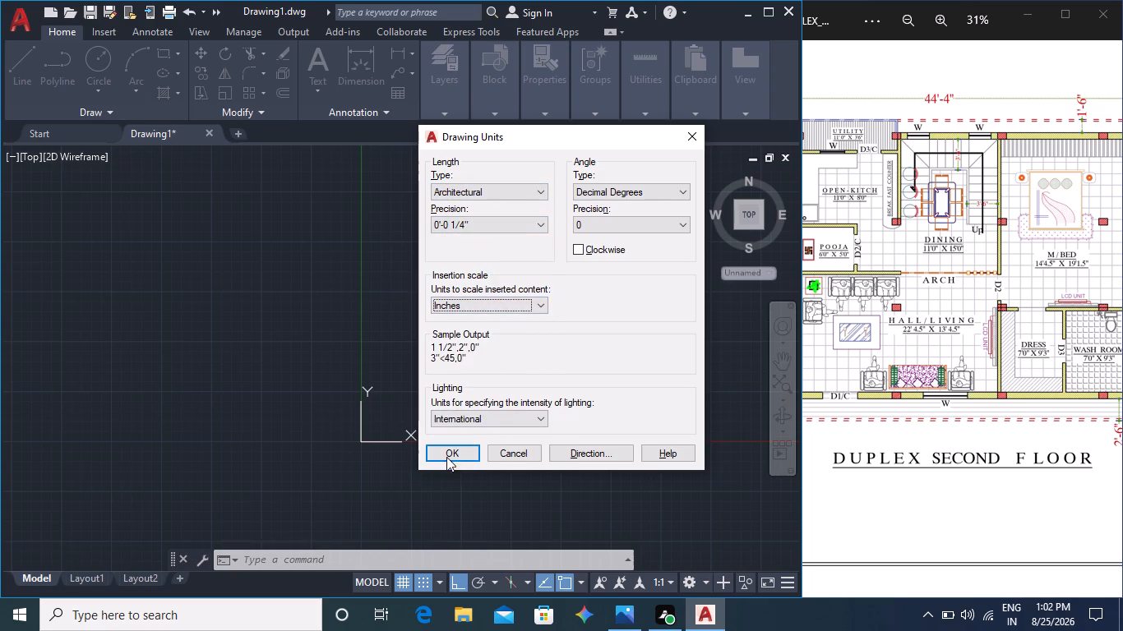
pyautogui.click(449, 449)
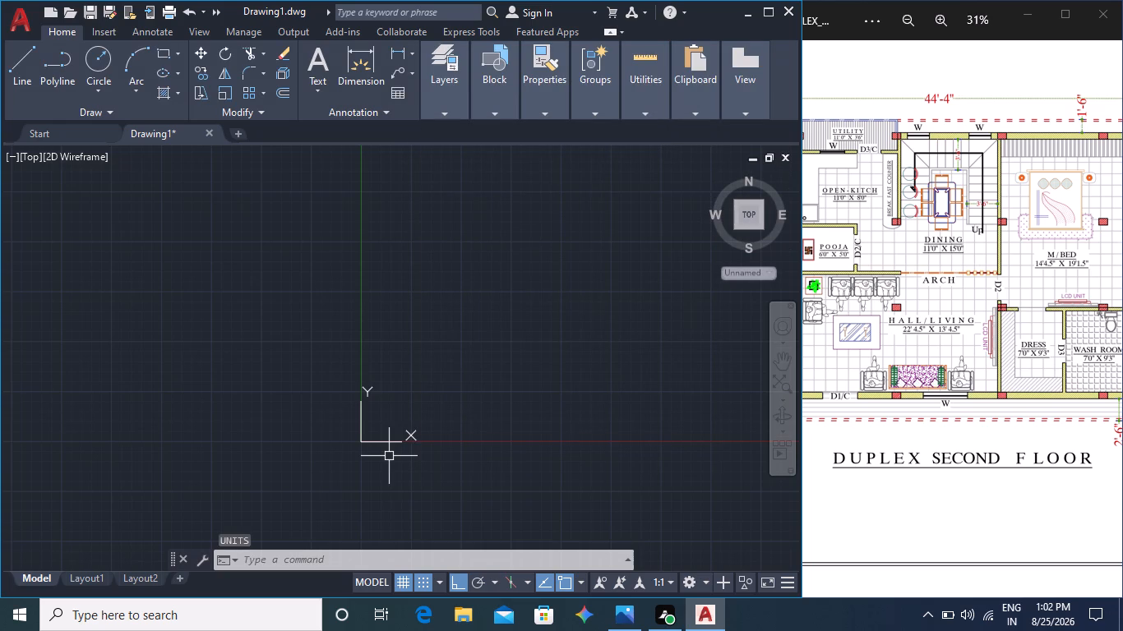
# Modify the Standard dimension style to use a text height of 8".
pyautogui.press('d')
pyautogui.press('Return')
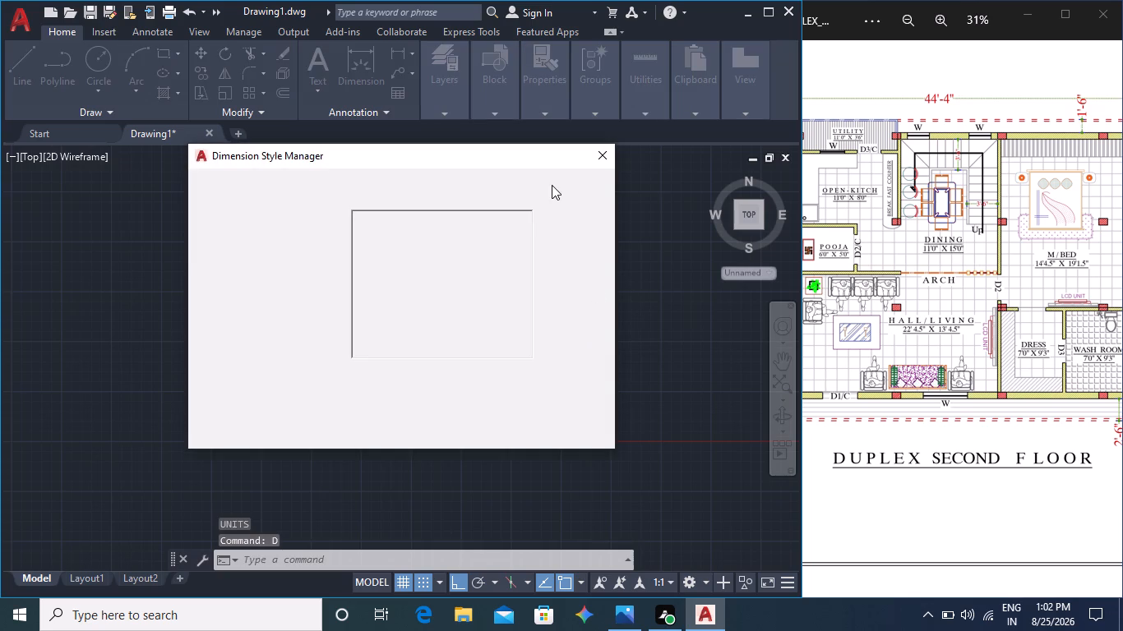
pyautogui.click(556, 273)
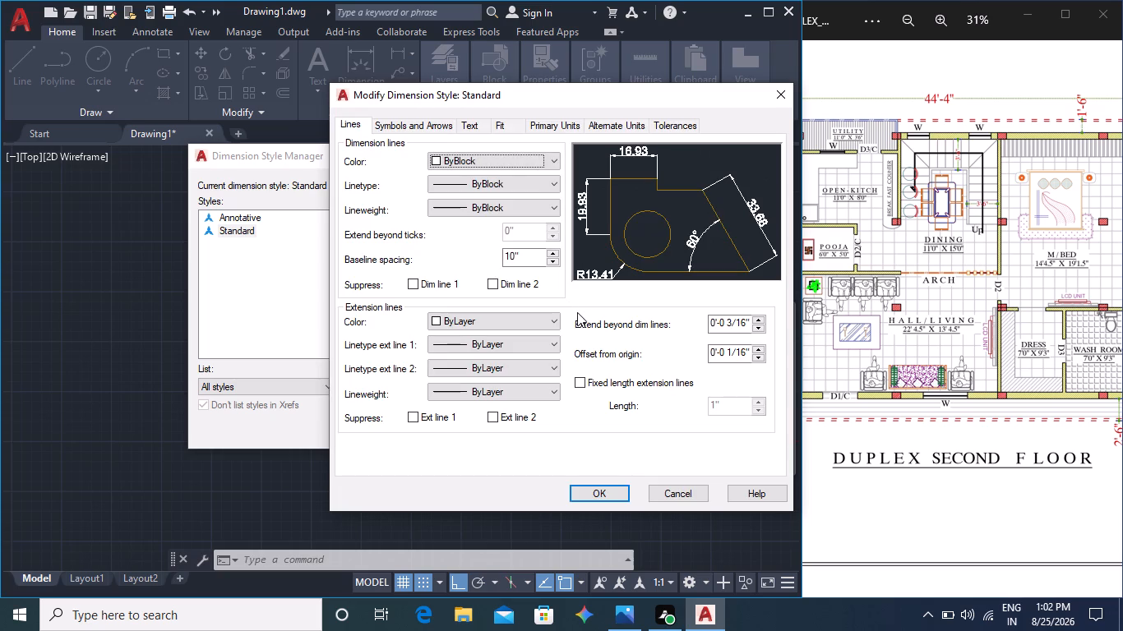
pyautogui.click(478, 130)
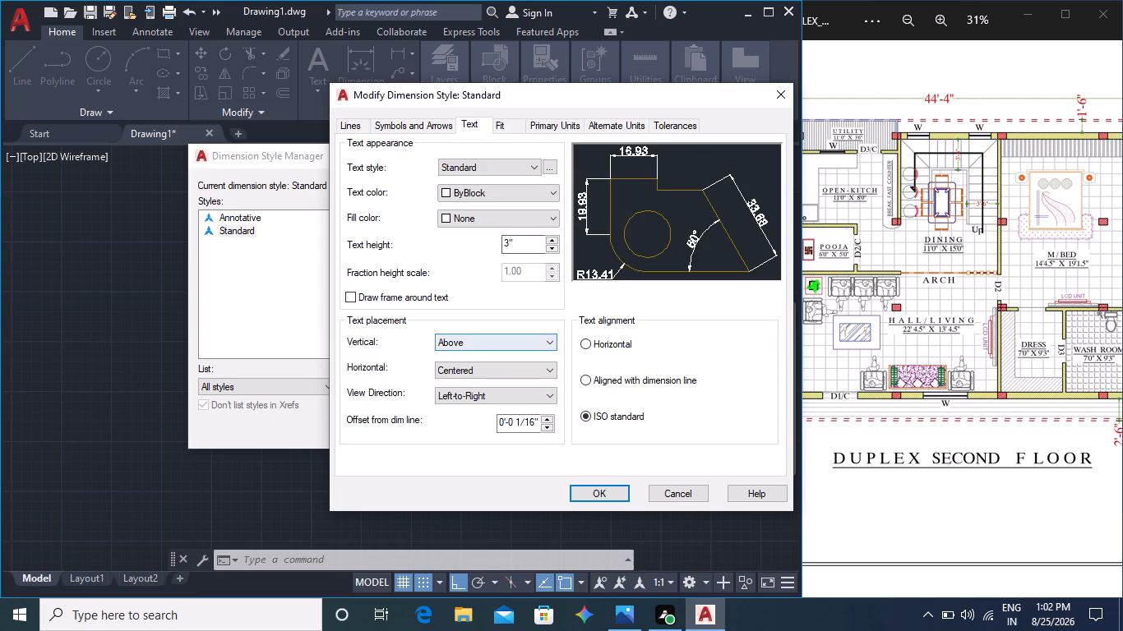
pyautogui.click(523, 256)
pyautogui.click(523, 246)
pyautogui.press('BackSpace')
pyautogui.press('BackSpace')
pyautogui.press('BackSpace')
pyautogui.press('BackSpace')
pyautogui.press('BackSpace')
pyautogui.press('BackSpace')
pyautogui.press('BackSpace')
pyautogui.press('BackSpace')
pyautogui.press('BackSpace')
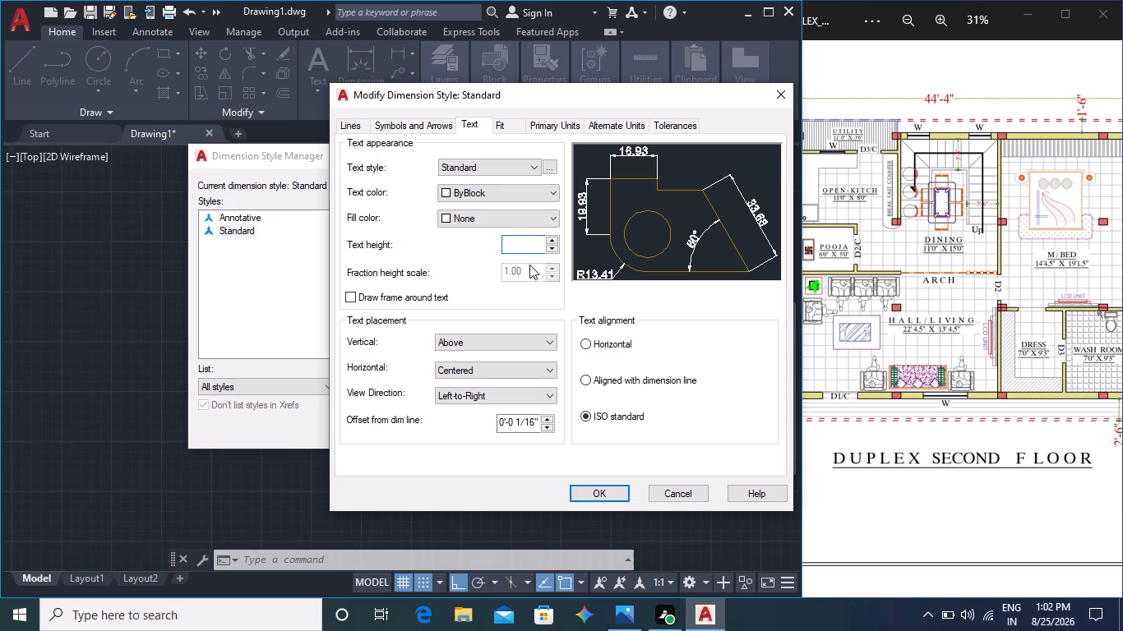
pyautogui.press('8')
pyautogui.press('Return')
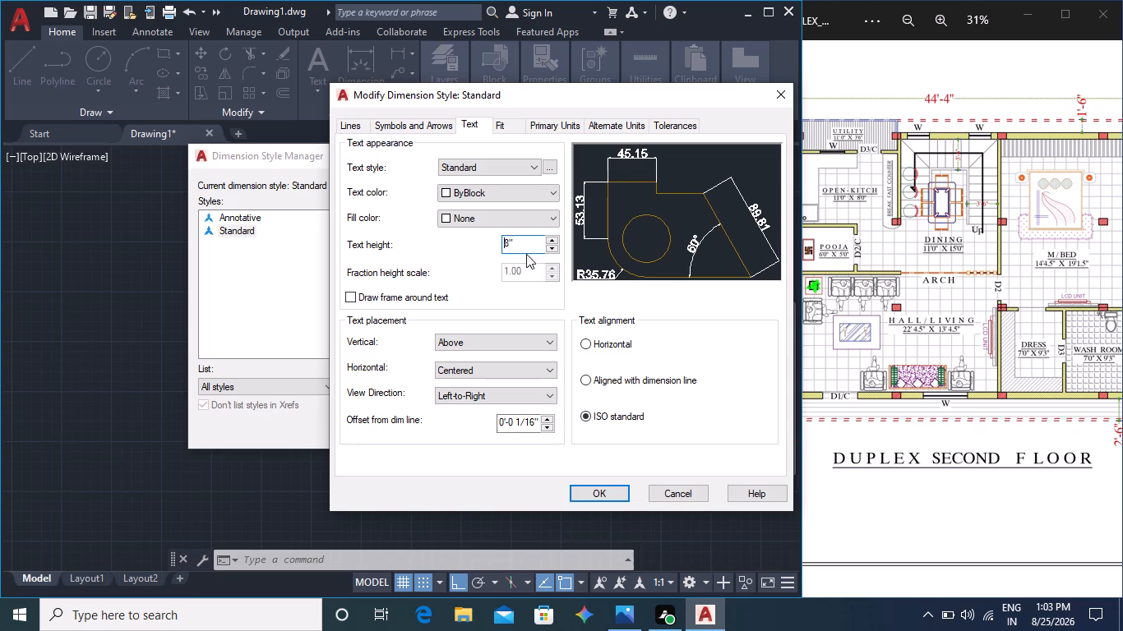
# Set the arrow size of the Standard dimension style to 5".
pyautogui.click(426, 127)
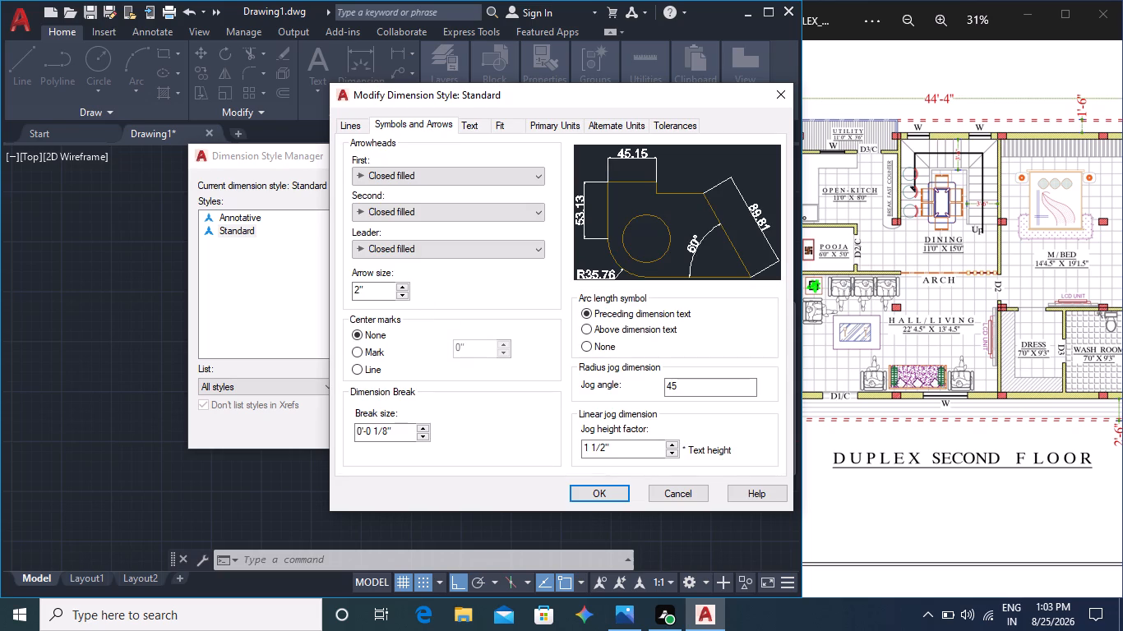
pyautogui.click(372, 296)
pyautogui.press('BackSpace')
pyautogui.press('BackSpace')
pyautogui.press('BackSpace')
pyautogui.press('BackSpace')
pyautogui.press('BackSpace')
pyautogui.press('BackSpace')
pyautogui.press('BackSpace')
pyautogui.press('BackSpace')
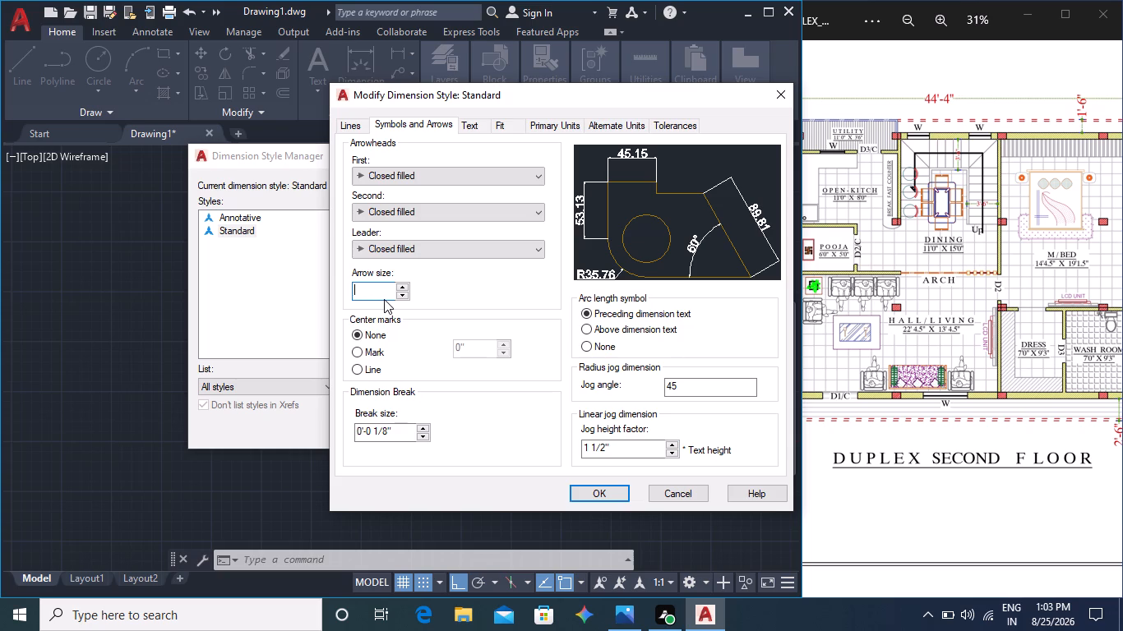
pyautogui.press('5')
pyautogui.press('Return')
# Set the Standard dimension style's linear primary units to Architectural with 0'-0 1/4" precision and apply the style changes.
pyautogui.click(559, 123)
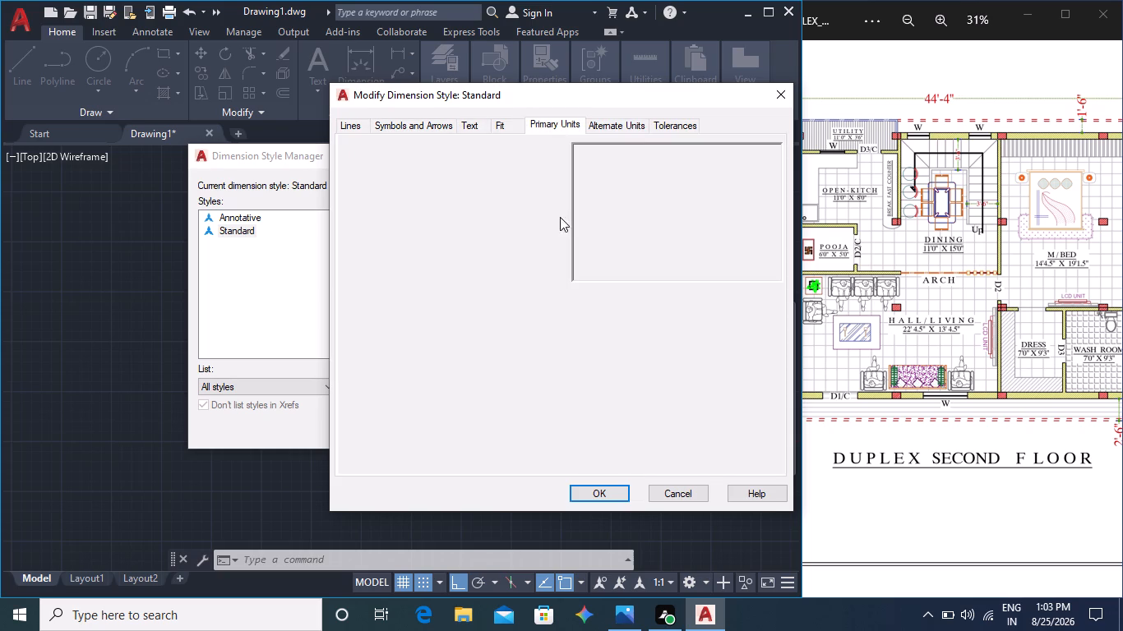
pyautogui.click(508, 157)
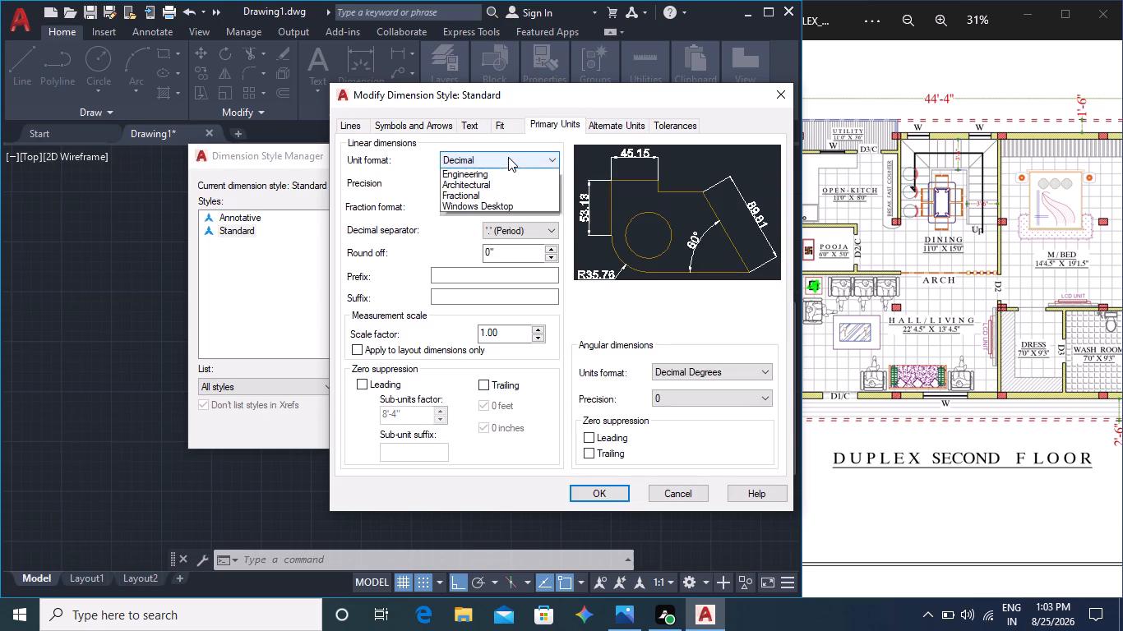
pyautogui.click(496, 202)
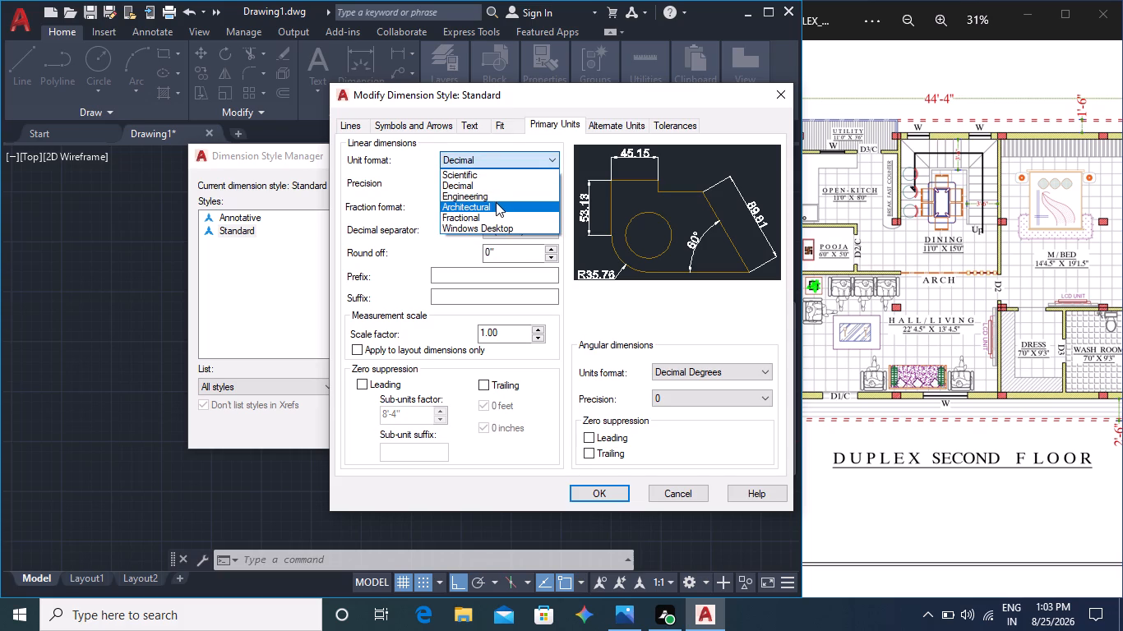
pyautogui.click(494, 187)
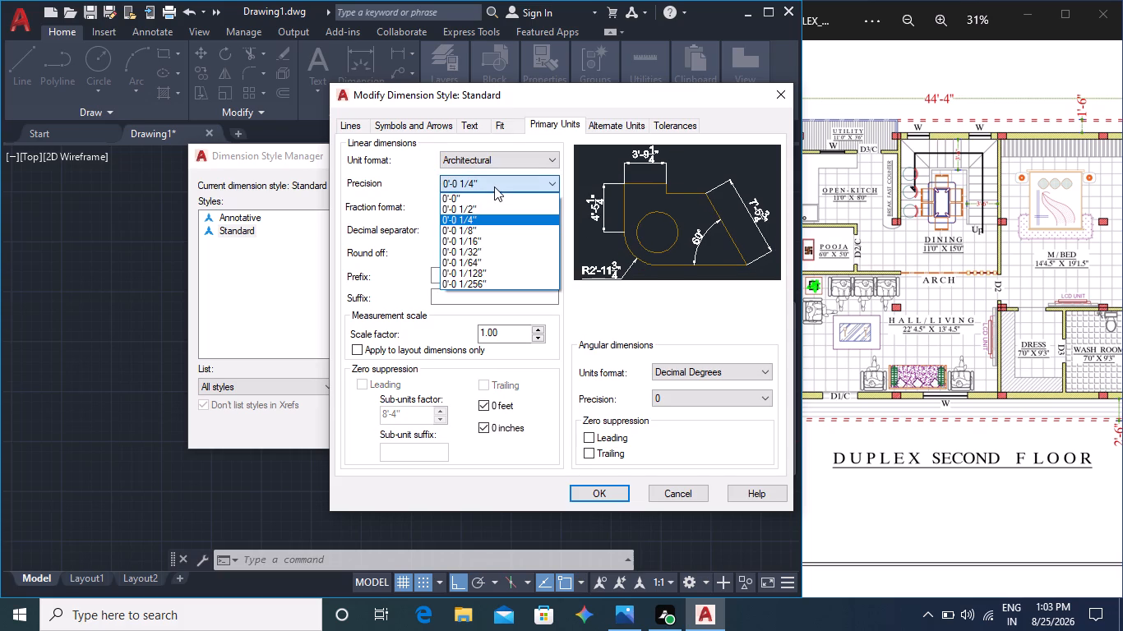
pyautogui.click(494, 187)
pyautogui.click(615, 495)
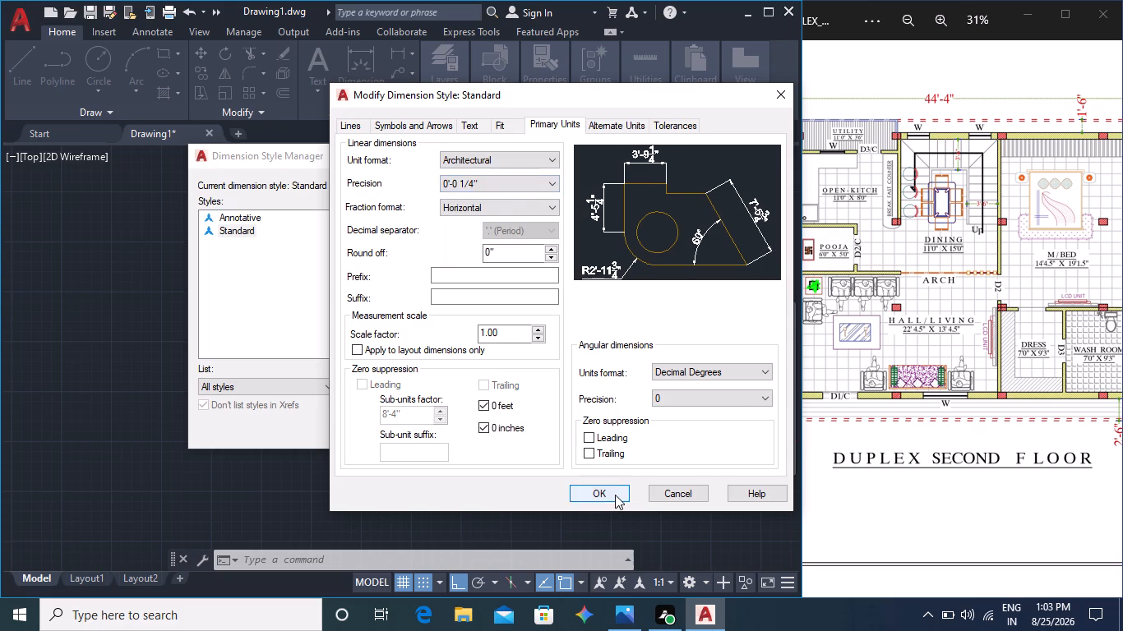
# Make the Standard dimension style current and close the Dimension Style Manager.
pyautogui.click(590, 210)
pyautogui.tripleClick(588, 215)
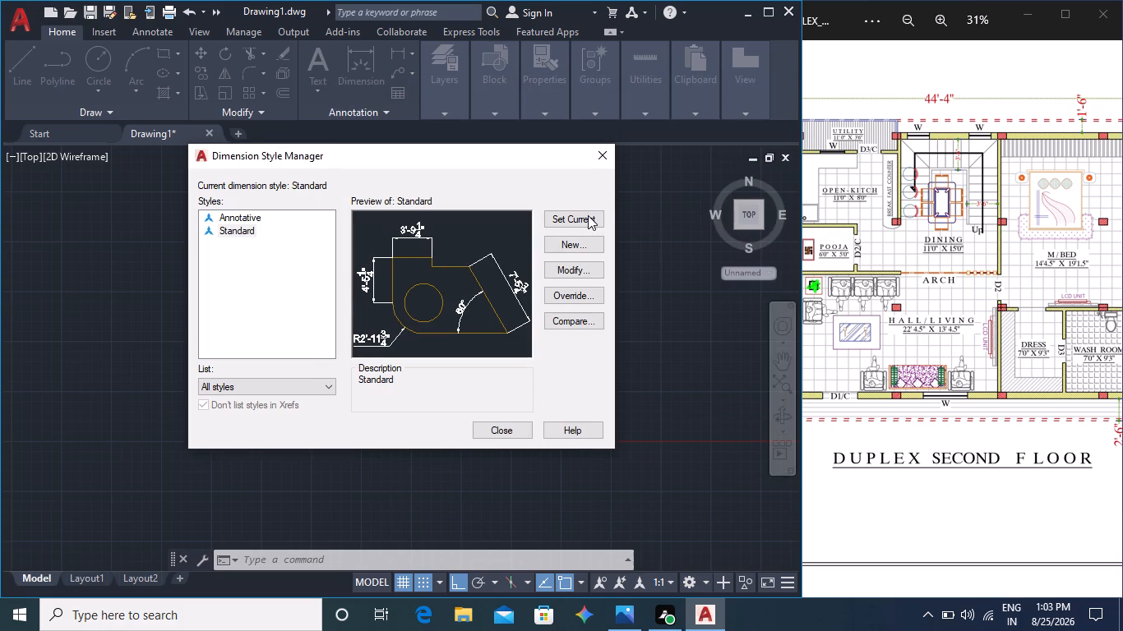
pyautogui.click(588, 215)
pyautogui.click(588, 215)
pyautogui.click(490, 435)
# Start a line at the origin, 0,0.
pyautogui.press('l')
pyautogui.press('Return')
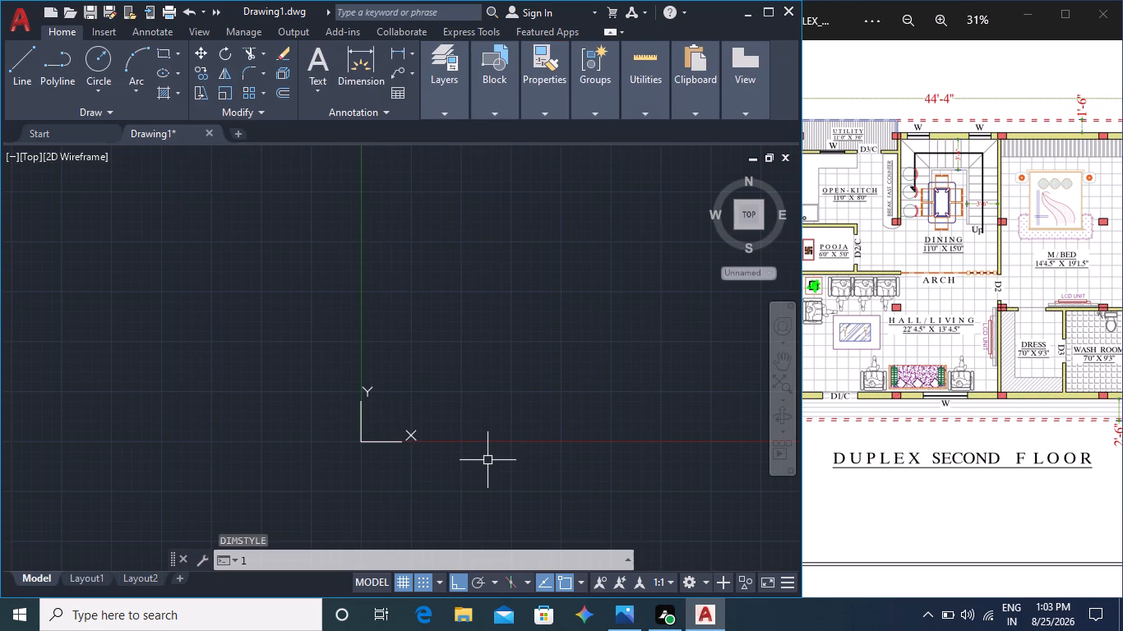
pyautogui.press('0')
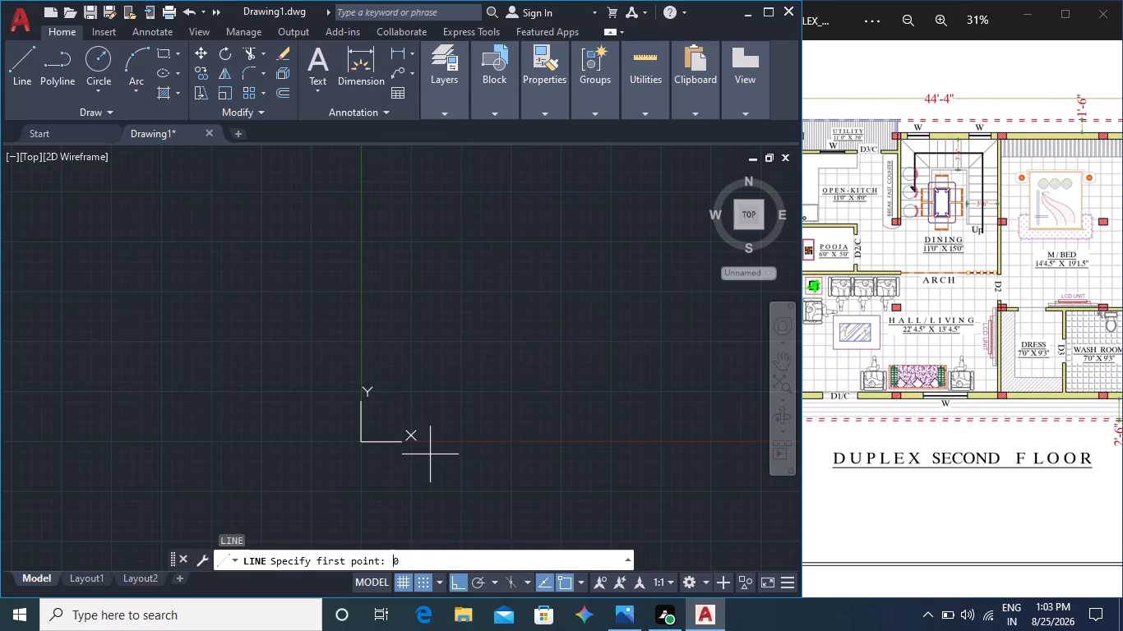
pyautogui.write(',0')
pyautogui.press('Return')
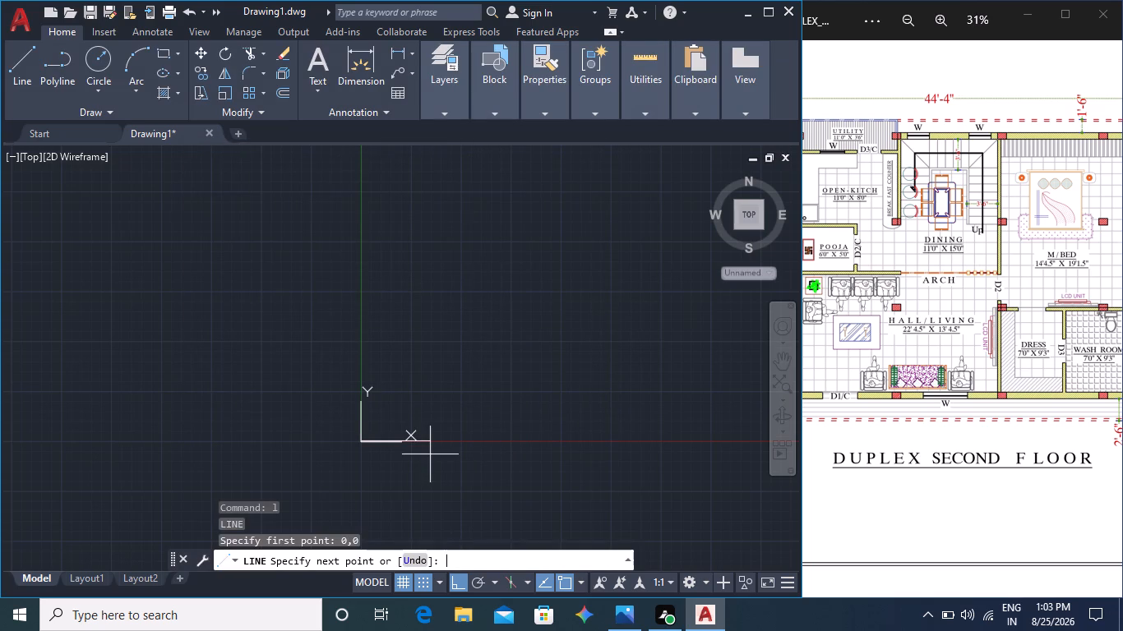
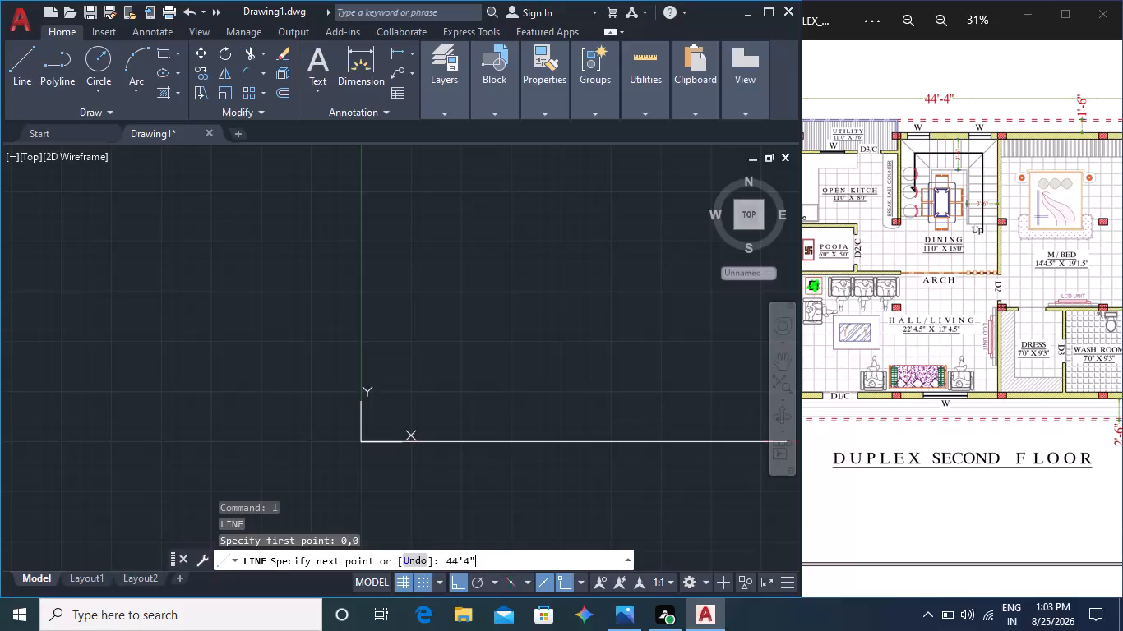
# Complete the outer rectangle from the 44'4" base line with a 34'3" vertical side, a top edge and a closing side back to the origin.
pyautogui.moveTo(658, 331); pyautogui.dragTo(566, 363, button='middle')
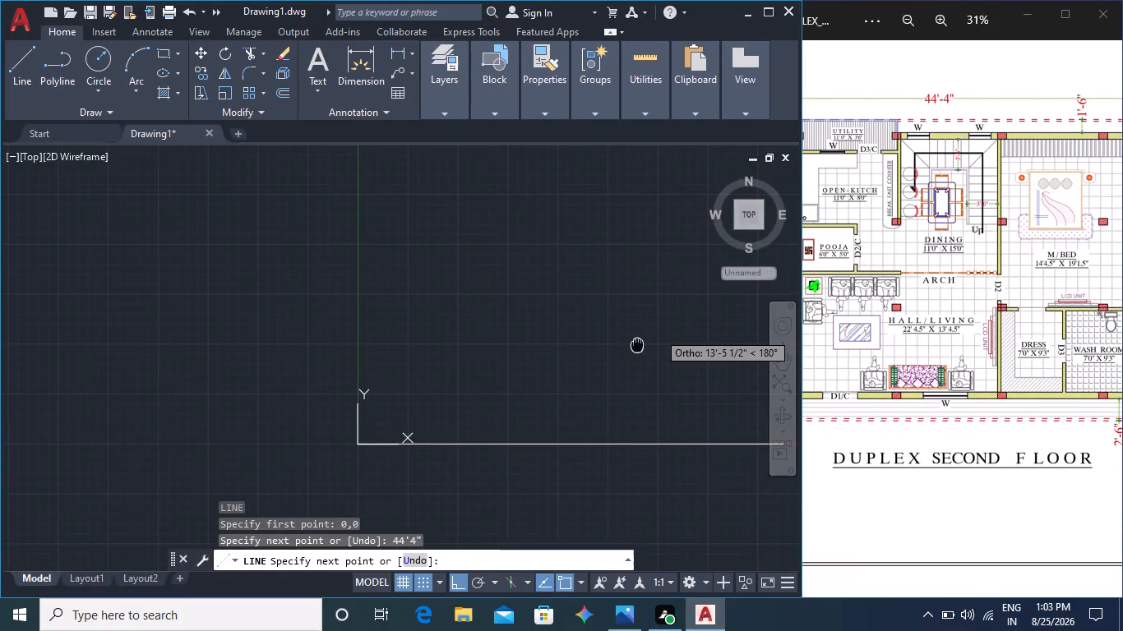
pyautogui.moveTo(566, 363); pyautogui.dragTo(404, 371, button='middle')
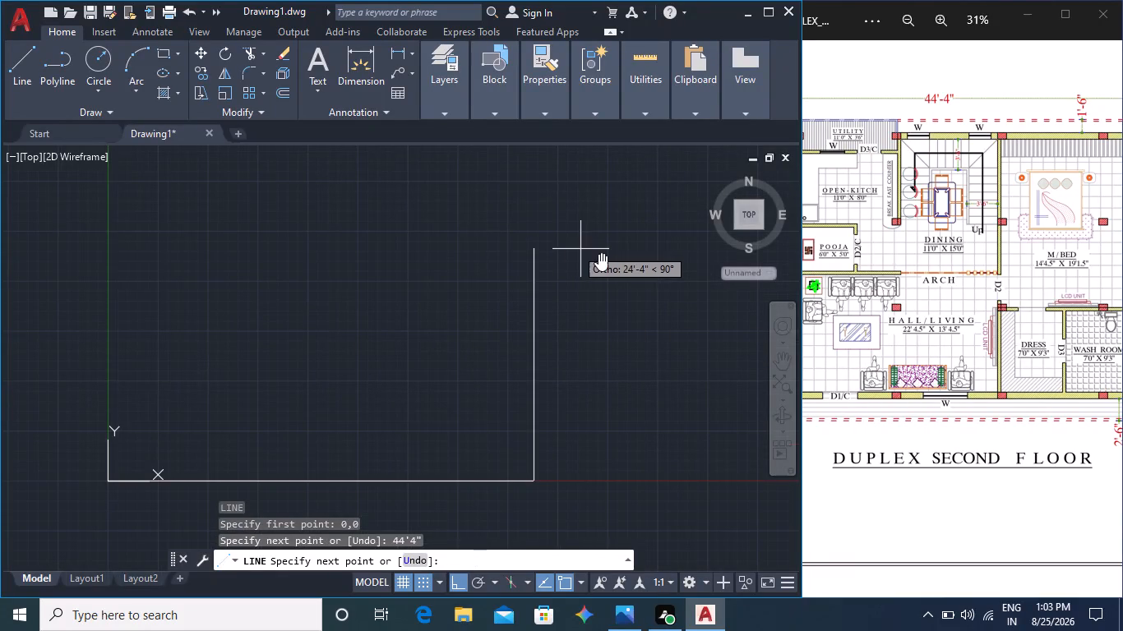
pyautogui.middleClick(876, 272)
pyautogui.moveTo(867, 271); pyautogui.dragTo(919, 268, button='middle')
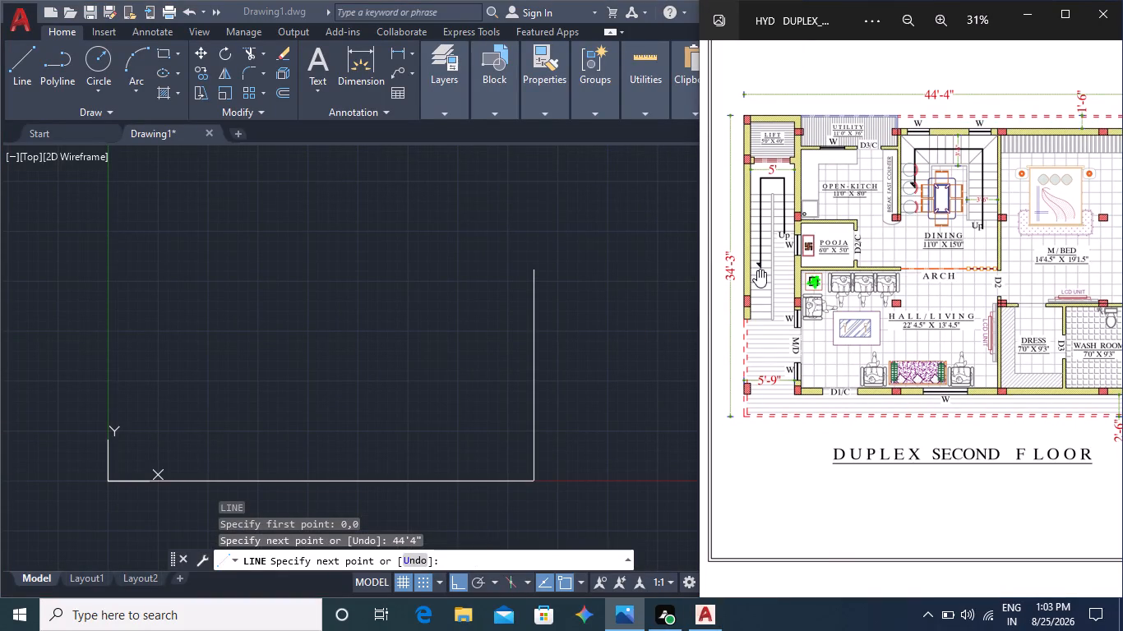
pyautogui.middleClick(547, 260)
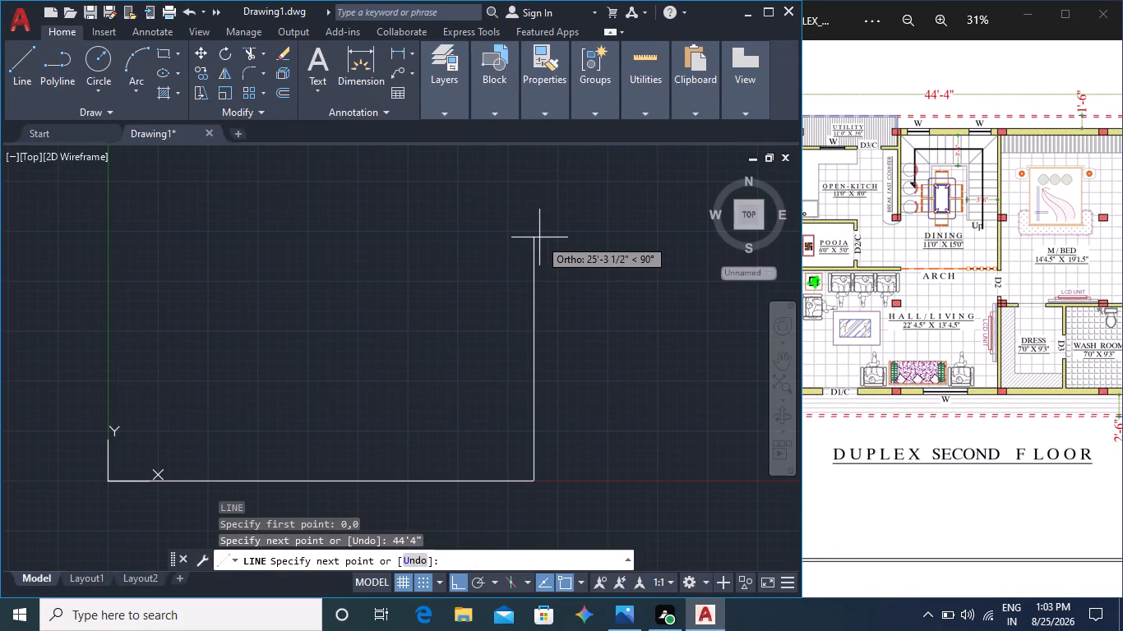
pyautogui.write('34\'3"')
pyautogui.press('Return')
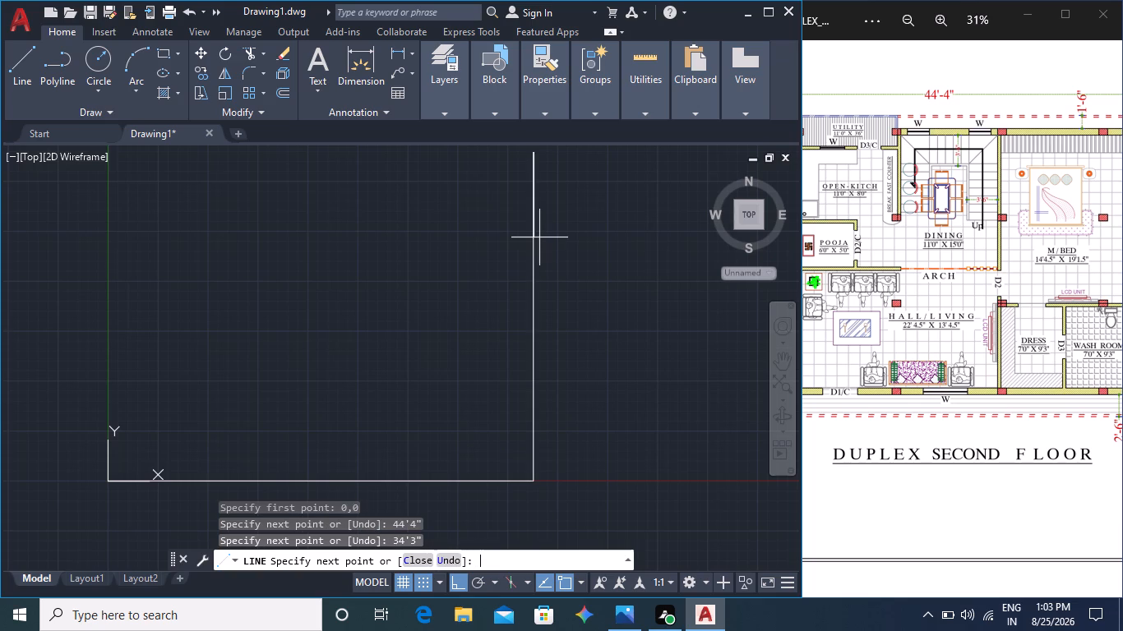
pyautogui.scroll(-3, 496, 239)
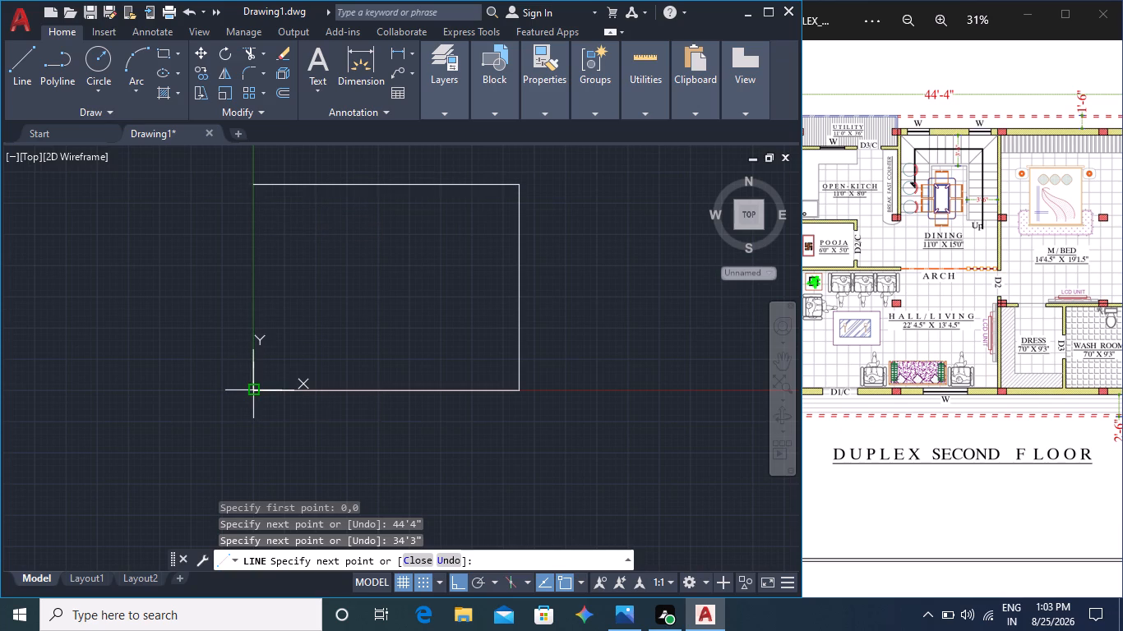
pyautogui.click(254, 184)
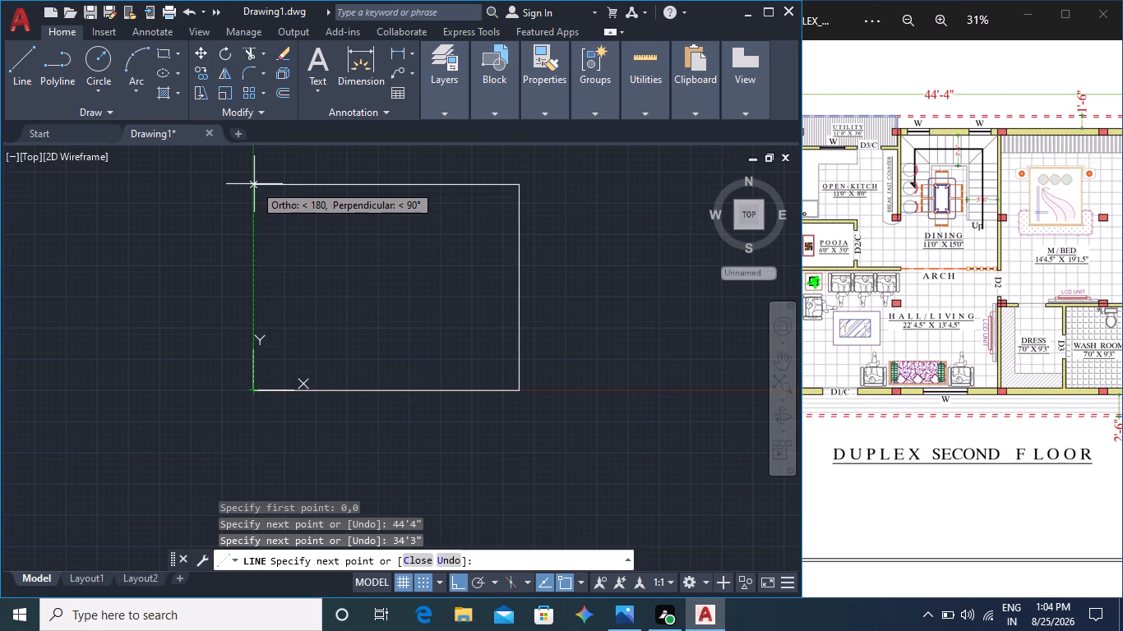
pyautogui.click(252, 387)
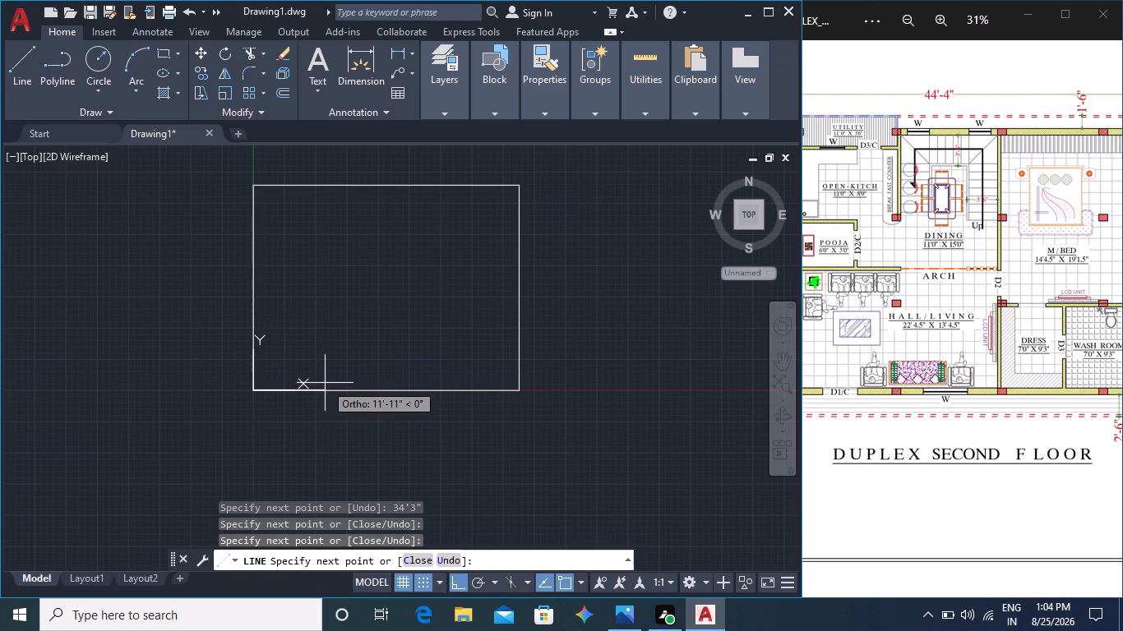
pyautogui.press('Escape')
# Join the four outline lines into a single polyline.
pyautogui.scroll(4, 266, 379)
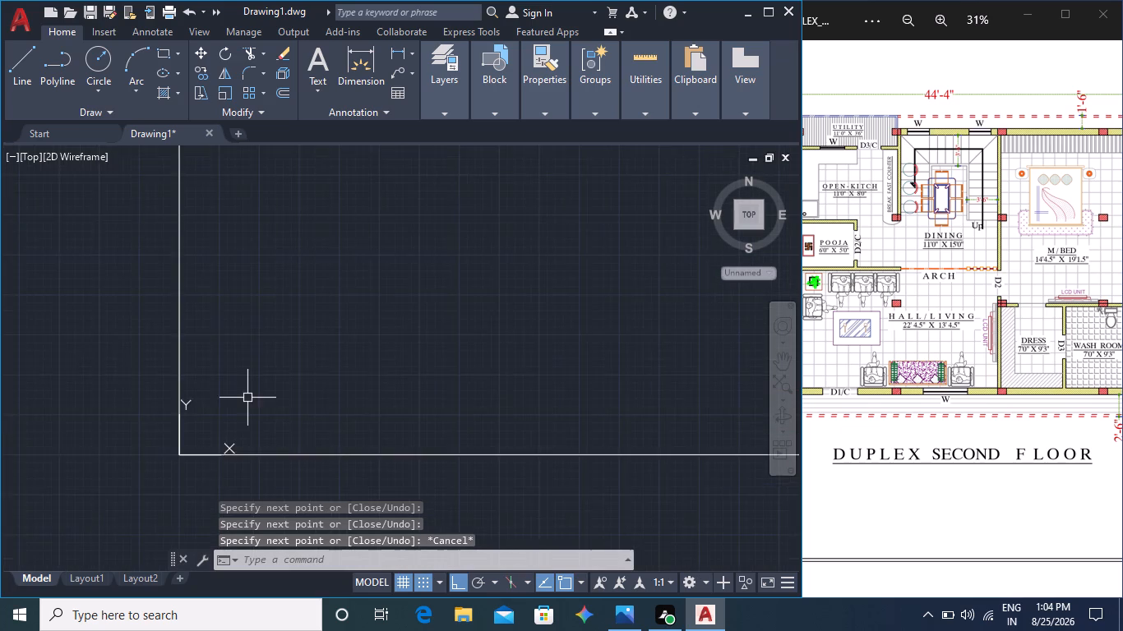
pyautogui.scroll(-5, 246, 401)
pyautogui.middleClick(365, 387)
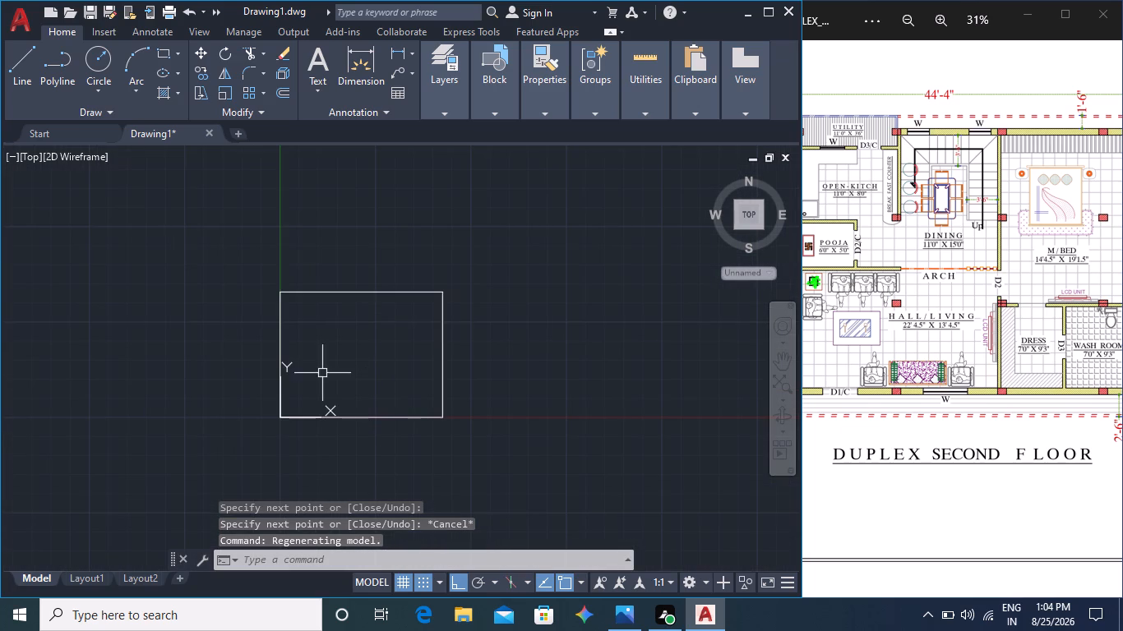
pyautogui.click(229, 259)
pyautogui.click(505, 475)
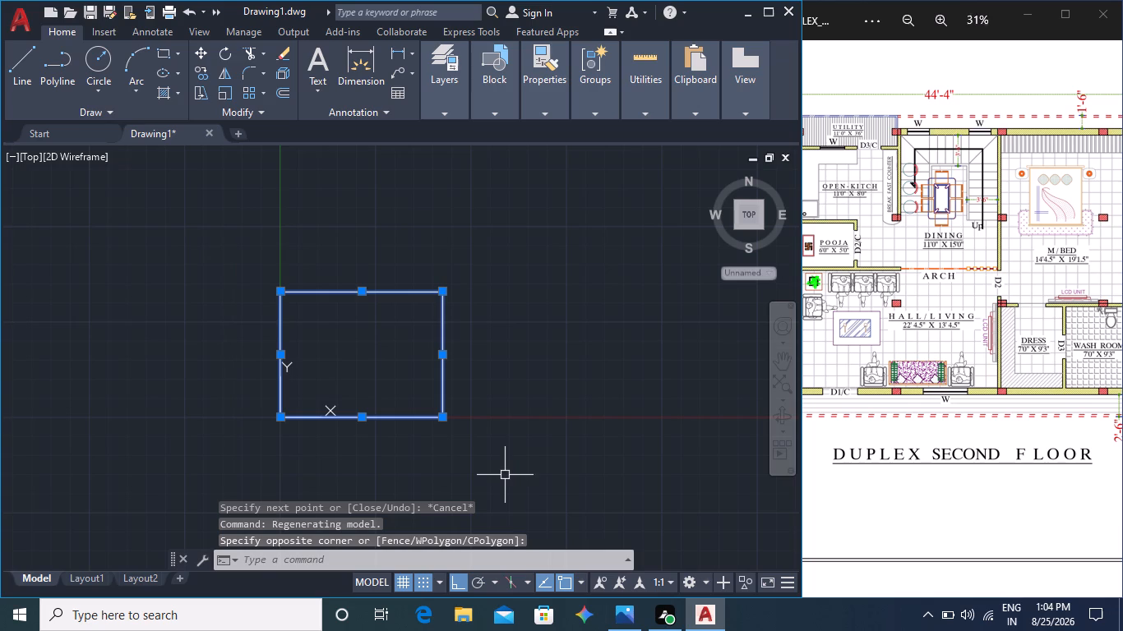
pyautogui.press('j')
pyautogui.write('oi')
pyautogui.press('Return')
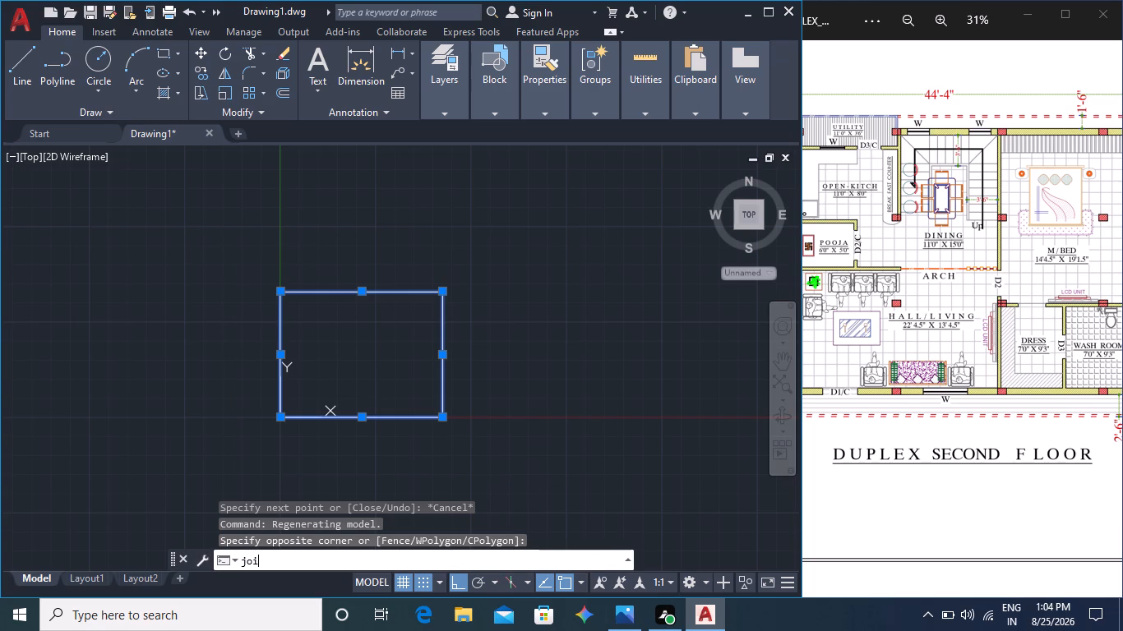
# Offset the outline polyline 9" inward to form the outer wall thickness.
pyautogui.click(440, 373)
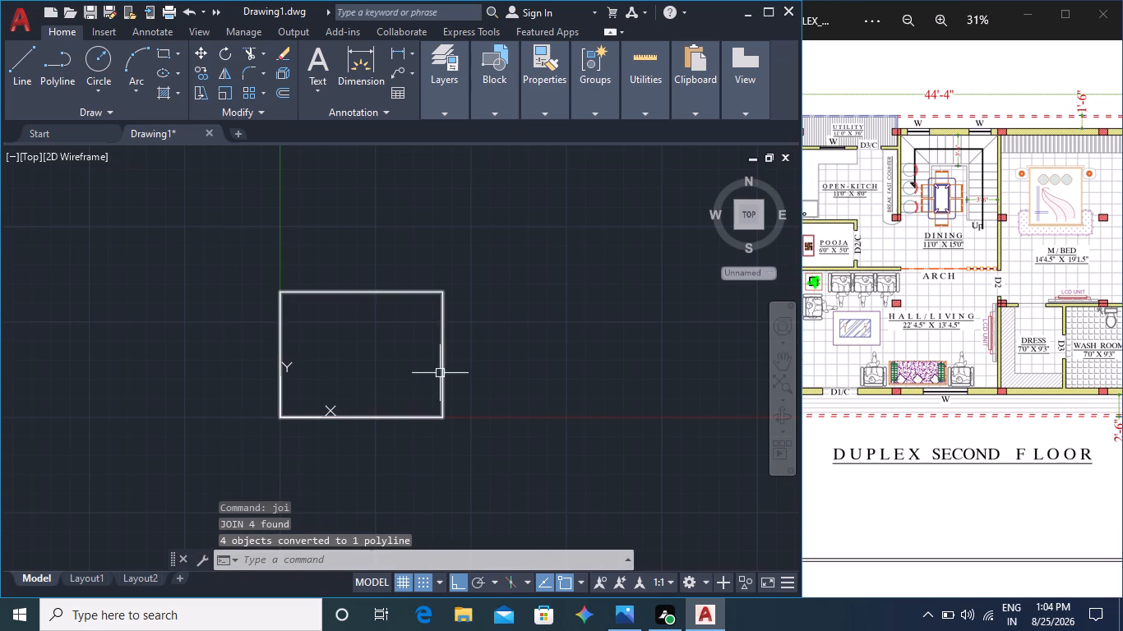
pyautogui.press('o')
pyautogui.press('Return')
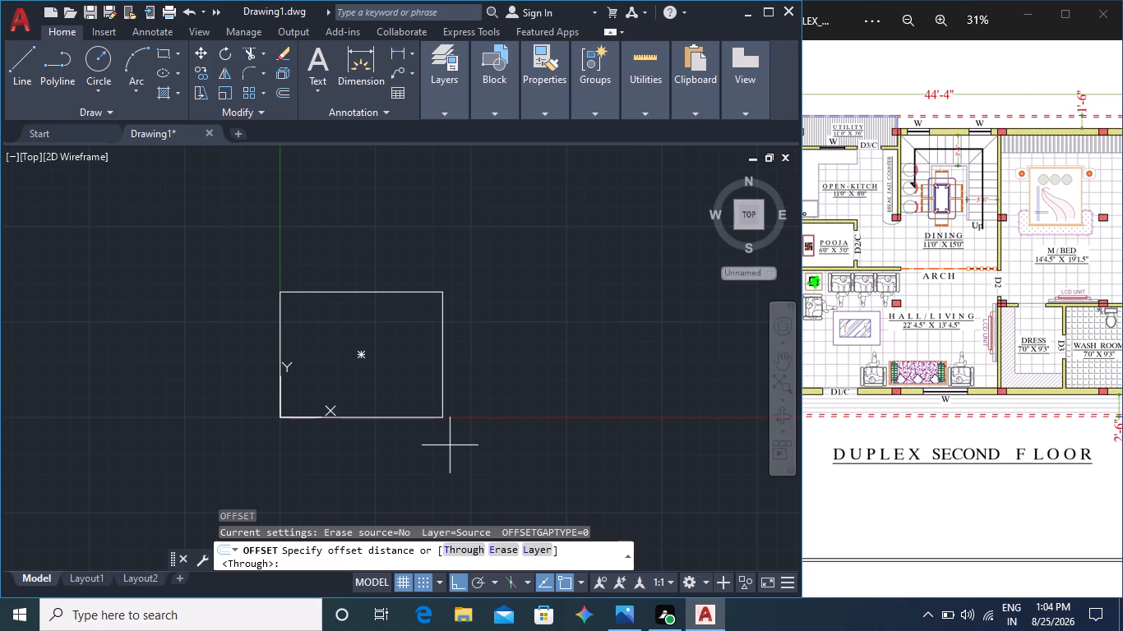
pyautogui.click(445, 385)
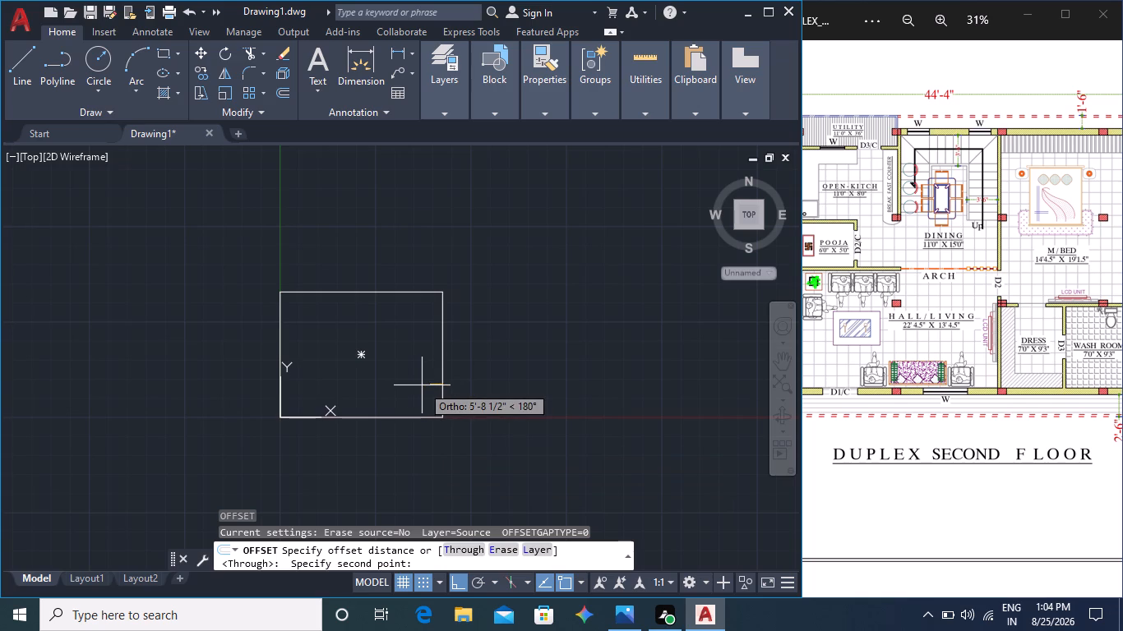
pyautogui.press('9')
pyautogui.hotkey('shift', '"')
pyautogui.press('Return')
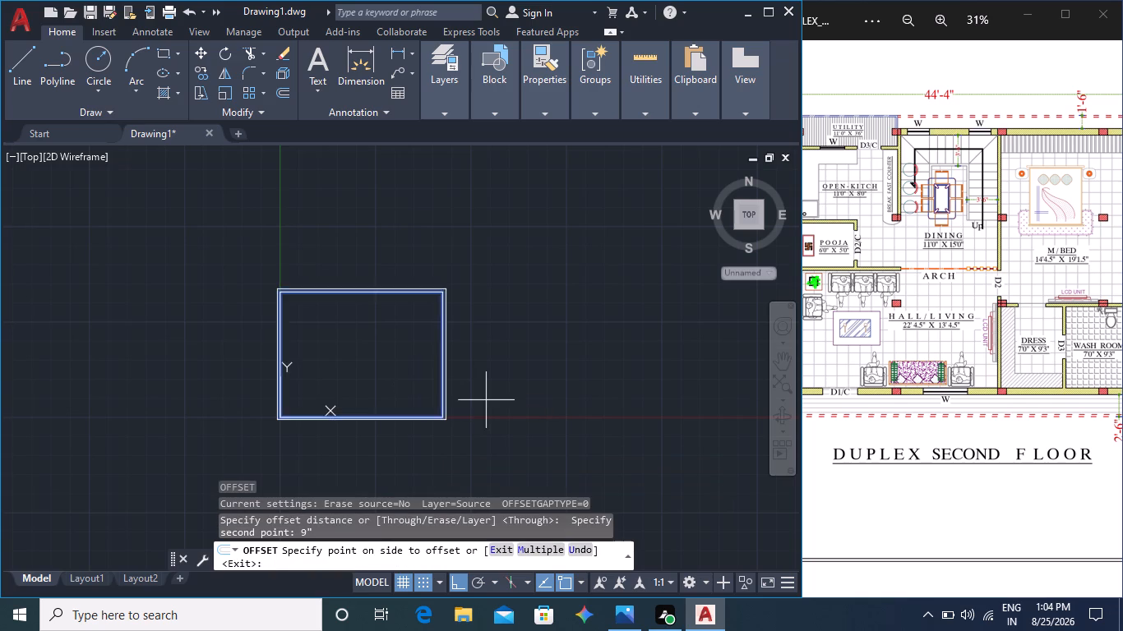
pyautogui.scroll(4, 488, 400)
pyautogui.moveTo(49, 382); pyautogui.dragTo(51, 382, button='middle')
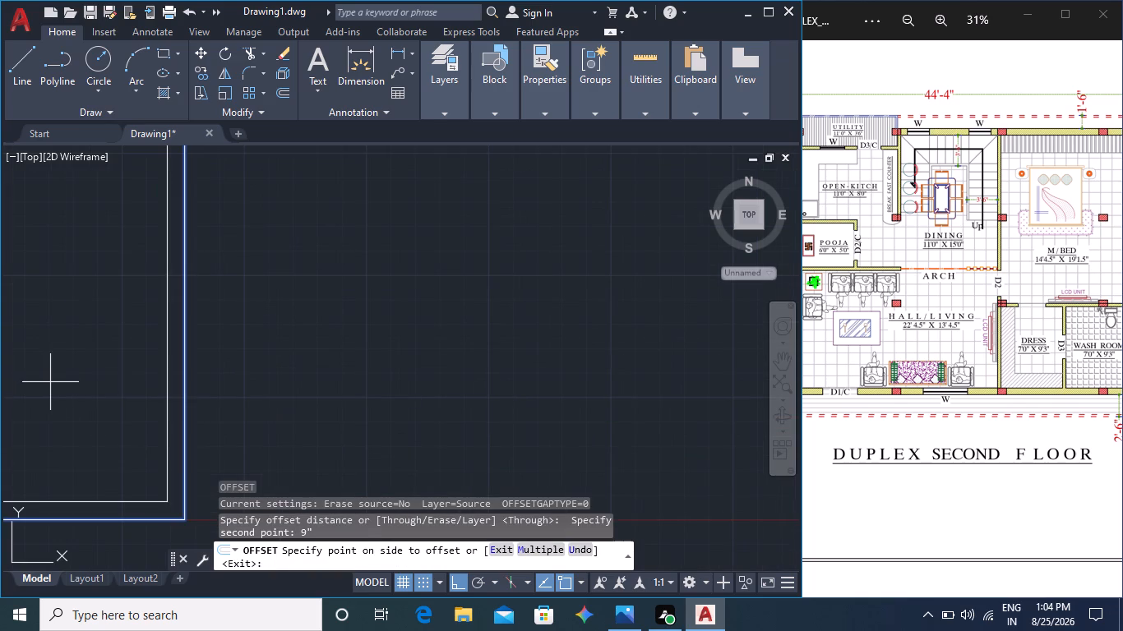
pyautogui.moveTo(51, 382); pyautogui.dragTo(483, 339, button='middle')
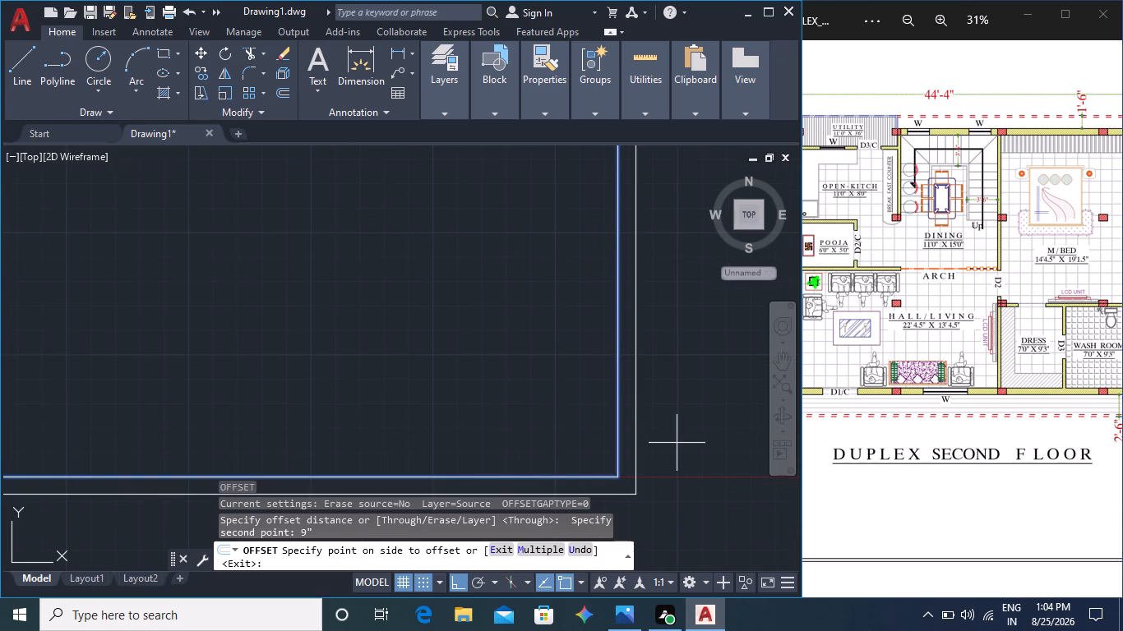
pyautogui.click(513, 389)
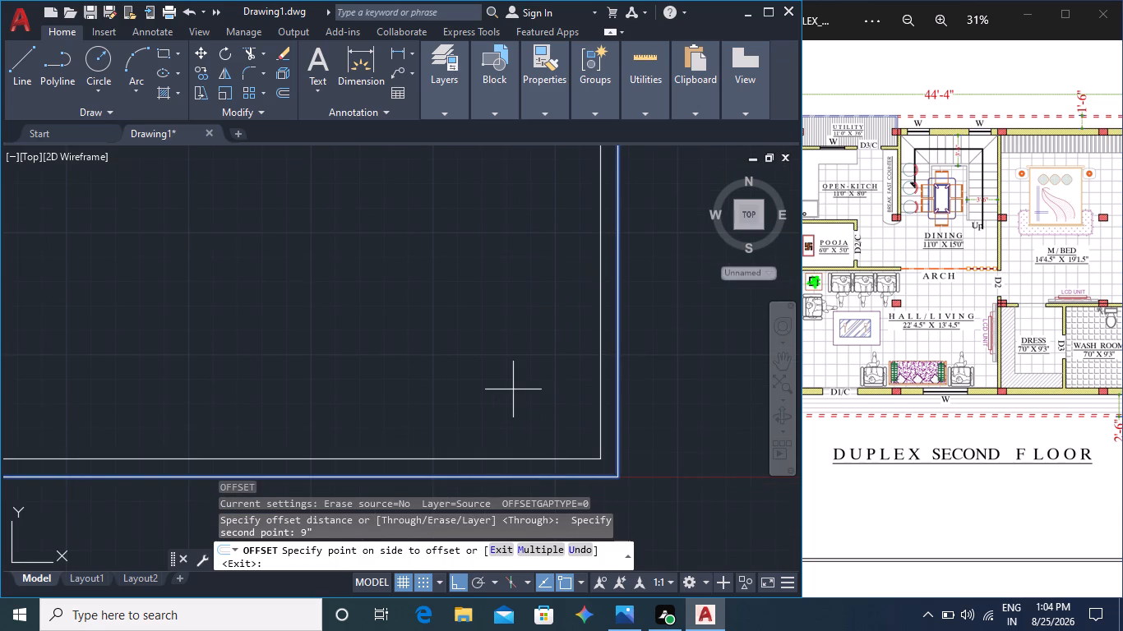
# Following the reference plan, draw a 1'6" line segment straight up from the outline's outer top-right corner.
pyautogui.scroll(-2, 582, 426)
pyautogui.moveTo(543, 390); pyautogui.dragTo(536, 435, button='middle')
pyautogui.scroll(-1, 543, 390)
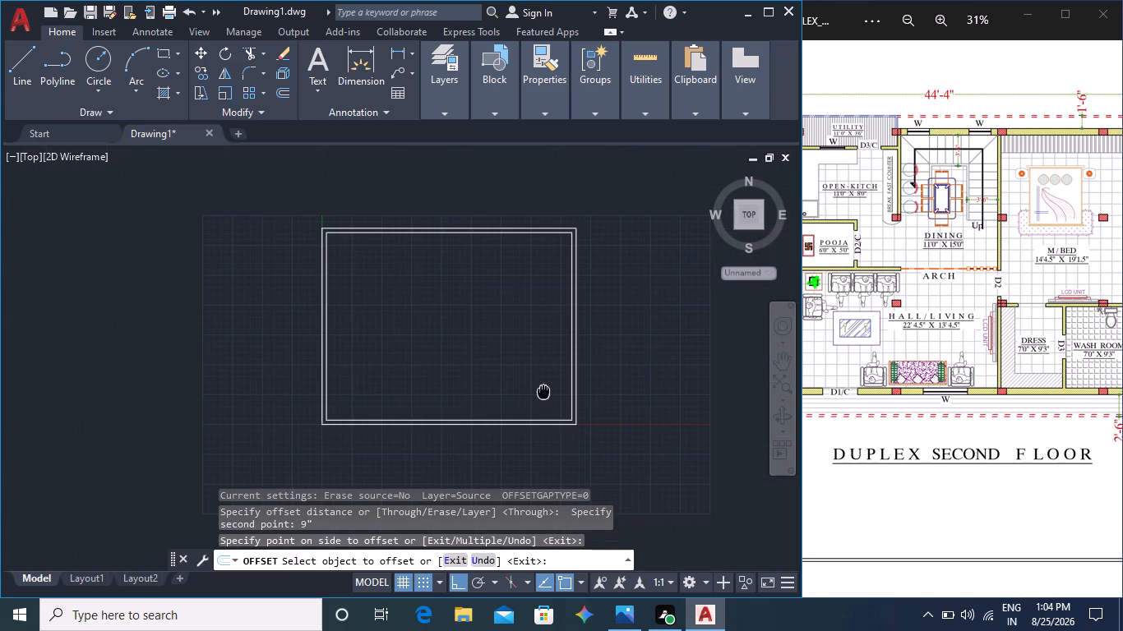
pyautogui.middleClick(921, 239)
pyautogui.moveTo(820, 193); pyautogui.dragTo(834, 217, button='middle')
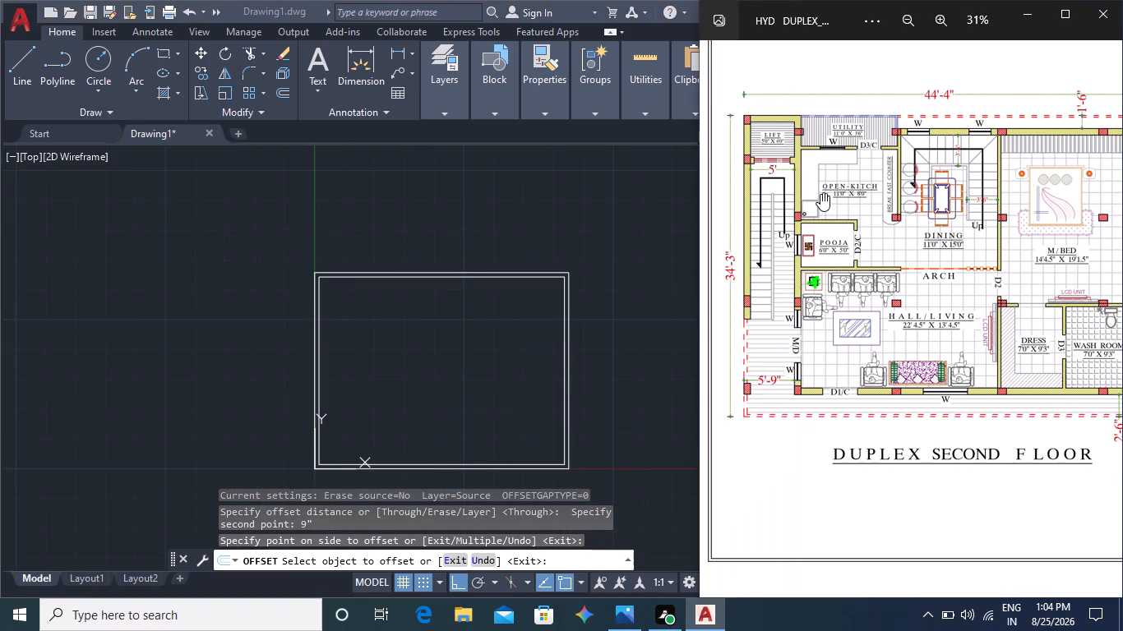
pyautogui.moveTo(1004, 150); pyautogui.dragTo(915, 154, button='middle')
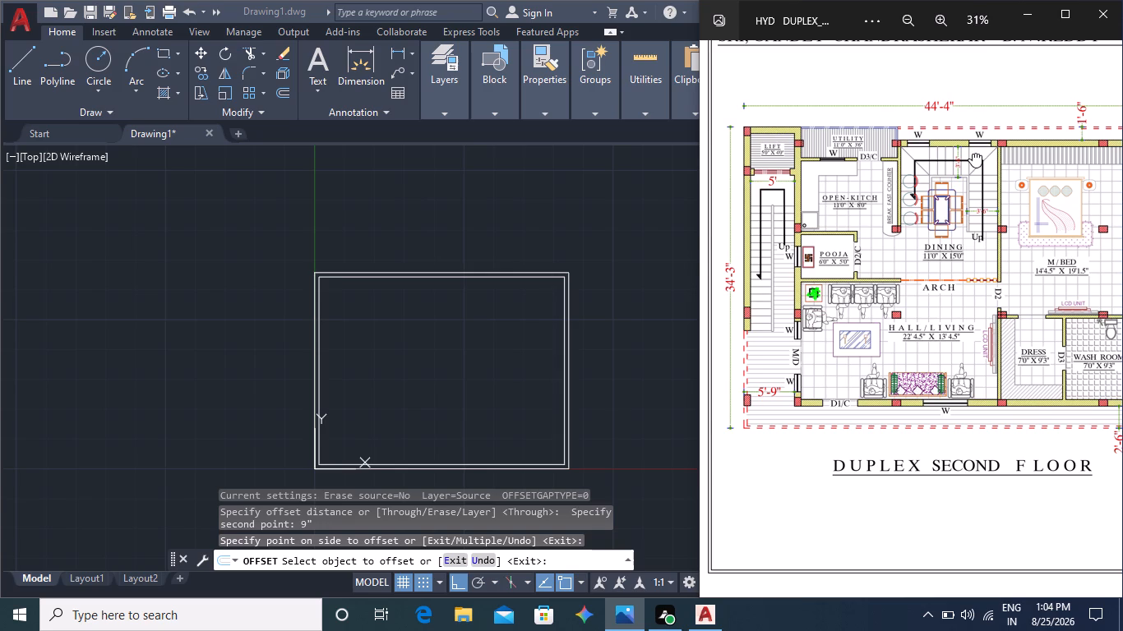
pyautogui.moveTo(1013, 157); pyautogui.dragTo(980, 164, button='middle')
pyautogui.scroll(6, 997, 134)
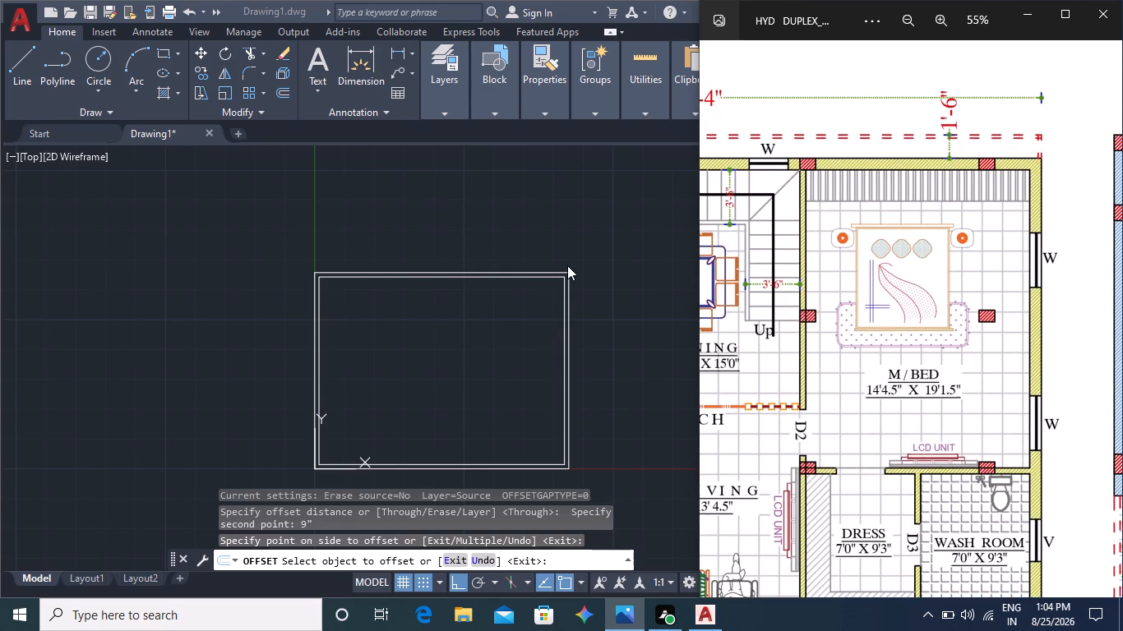
pyautogui.scroll(3, 567, 265)
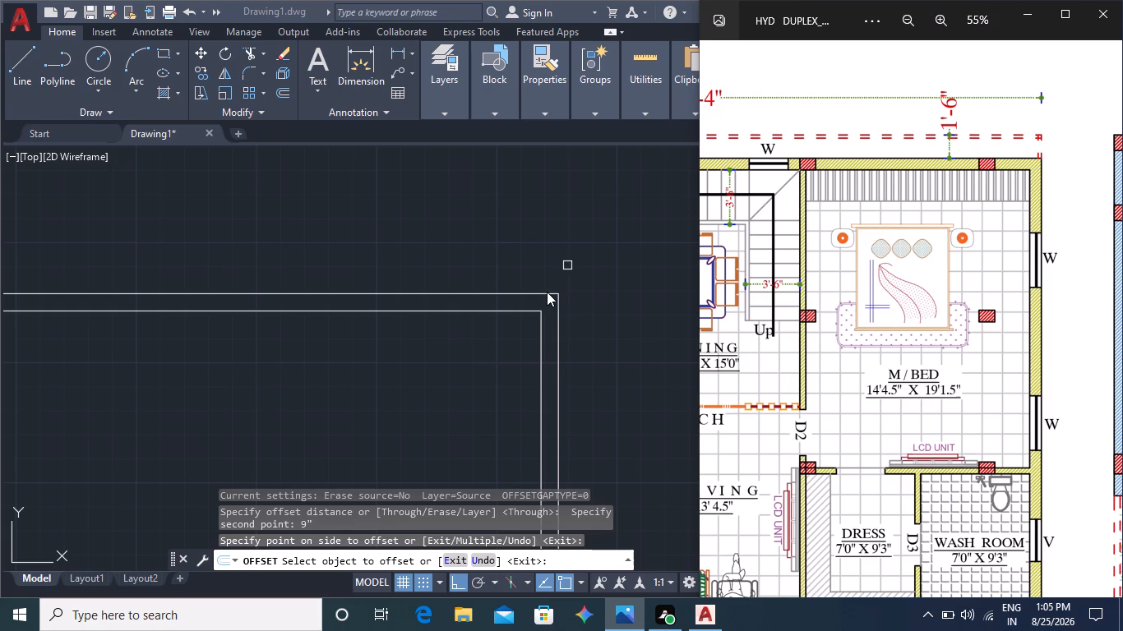
pyautogui.click(21, 79)
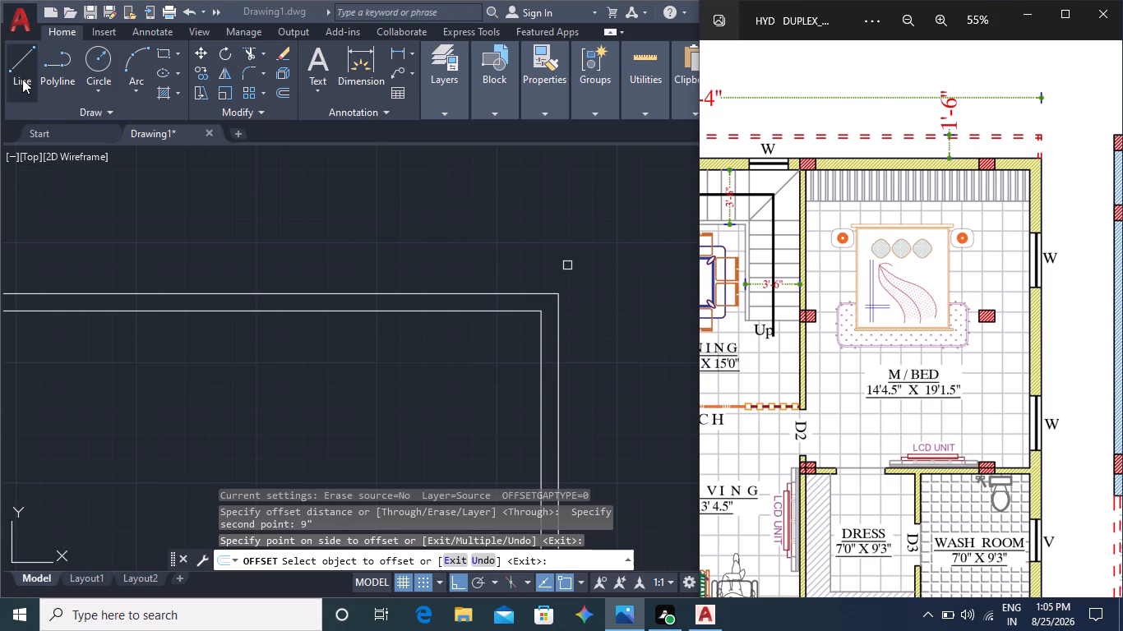
pyautogui.doubleClick(26, 57)
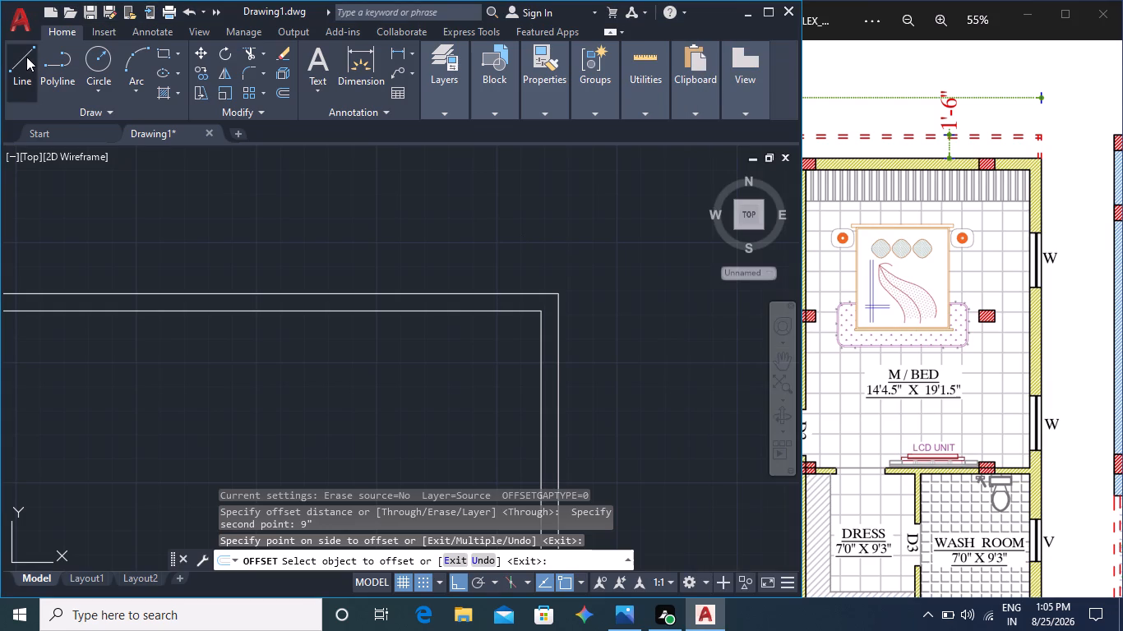
pyautogui.click(557, 295)
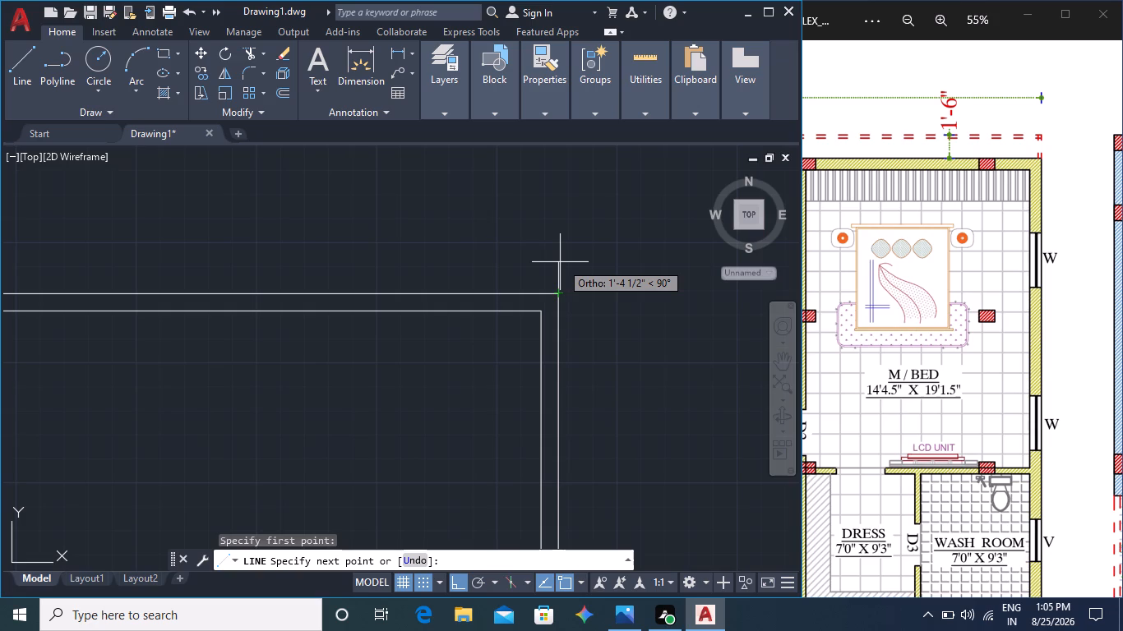
pyautogui.write("1'")
pyautogui.press('6')
pyautogui.hotkey('shift', '"')
pyautogui.press('Return')
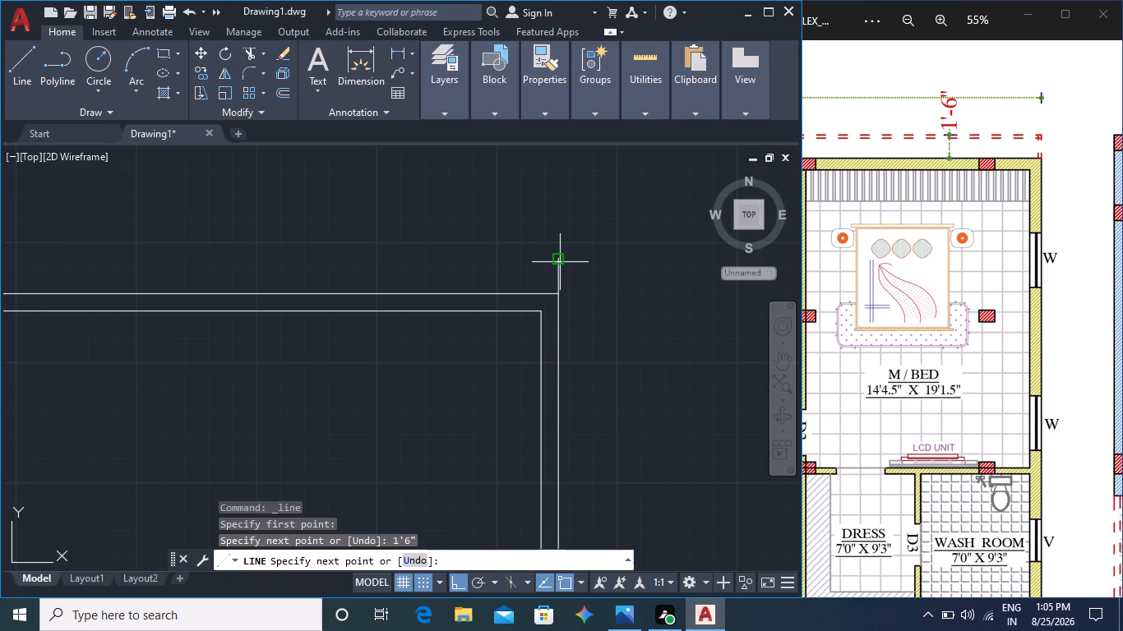
# Continue the projection line across above the top wall to align with the outline's left edge, and down to its outer top-left corner.
pyautogui.scroll(-2, 343, 237)
pyautogui.moveTo(344, 238); pyautogui.dragTo(576, 226, button='middle')
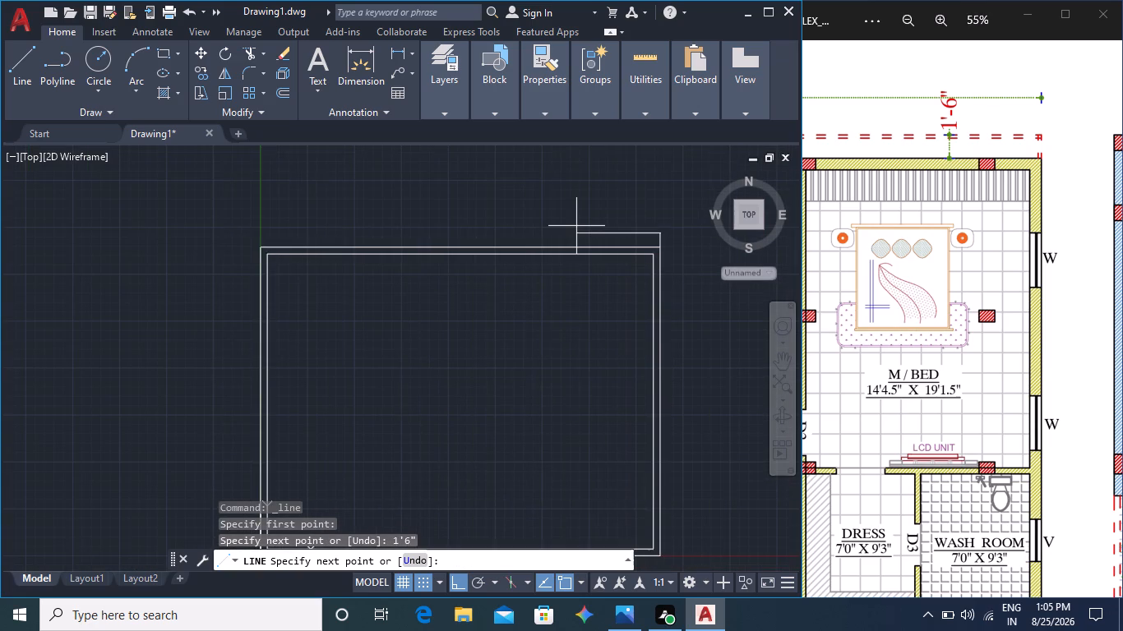
pyautogui.middleClick(963, 270)
pyautogui.moveTo(856, 269); pyautogui.dragTo(1051, 275, button='middle')
pyautogui.scroll(-2, 931, 274)
pyautogui.moveTo(872, 280); pyautogui.dragTo(1019, 280, button='middle')
pyautogui.moveTo(885, 278); pyautogui.dragTo(872, 280, button='middle')
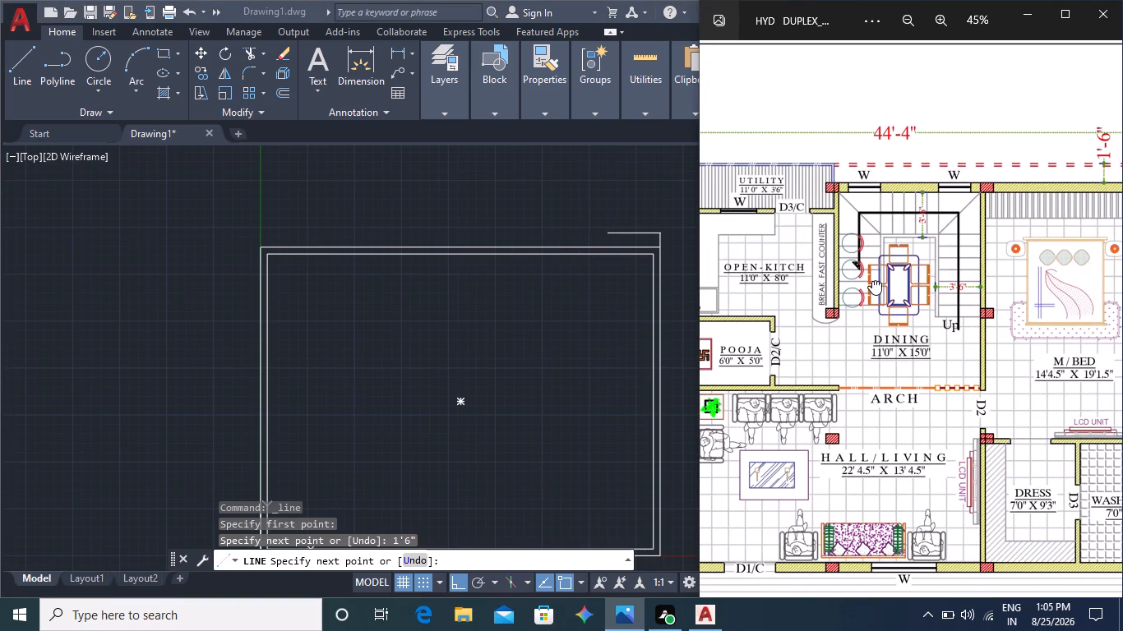
pyautogui.moveTo(872, 280); pyautogui.dragTo(949, 272, button='middle')
pyautogui.moveTo(855, 273); pyautogui.dragTo(868, 251, button='middle')
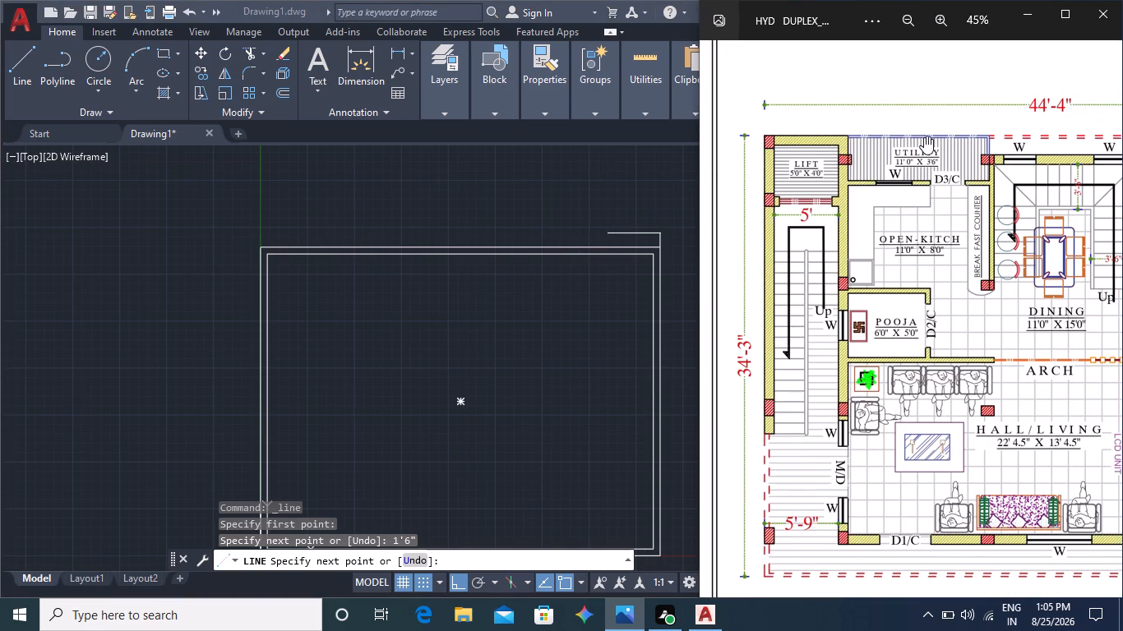
pyautogui.scroll(1, 919, 132)
pyautogui.middleClick(451, 219)
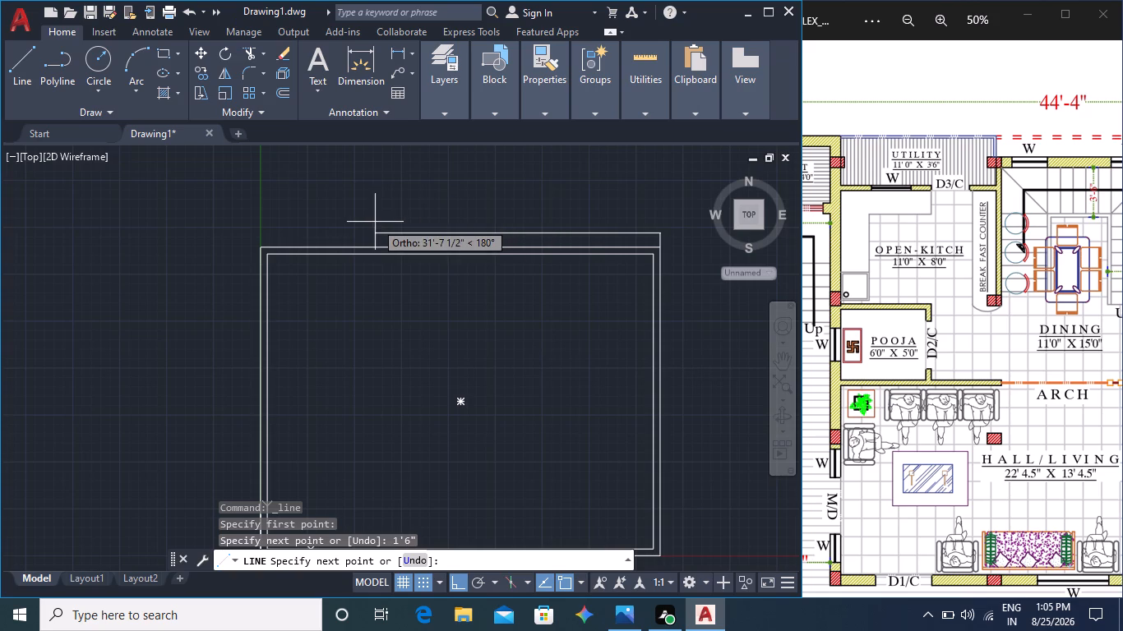
pyautogui.moveTo(396, 228); pyautogui.dragTo(347, 240, button='middle')
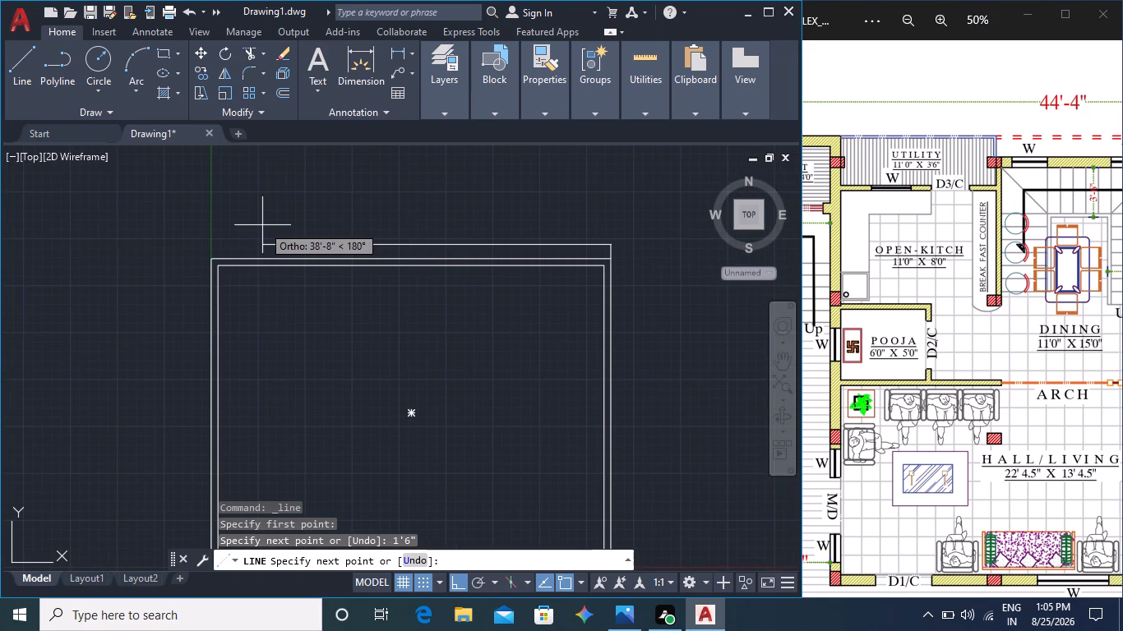
pyautogui.scroll(2, 211, 248)
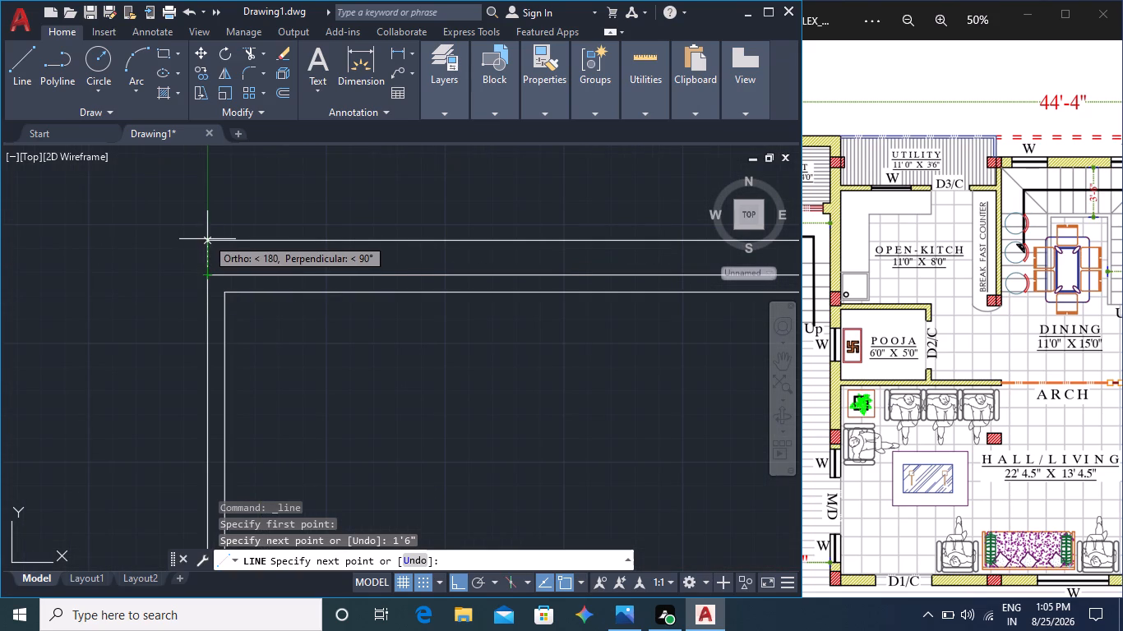
pyautogui.click(208, 241)
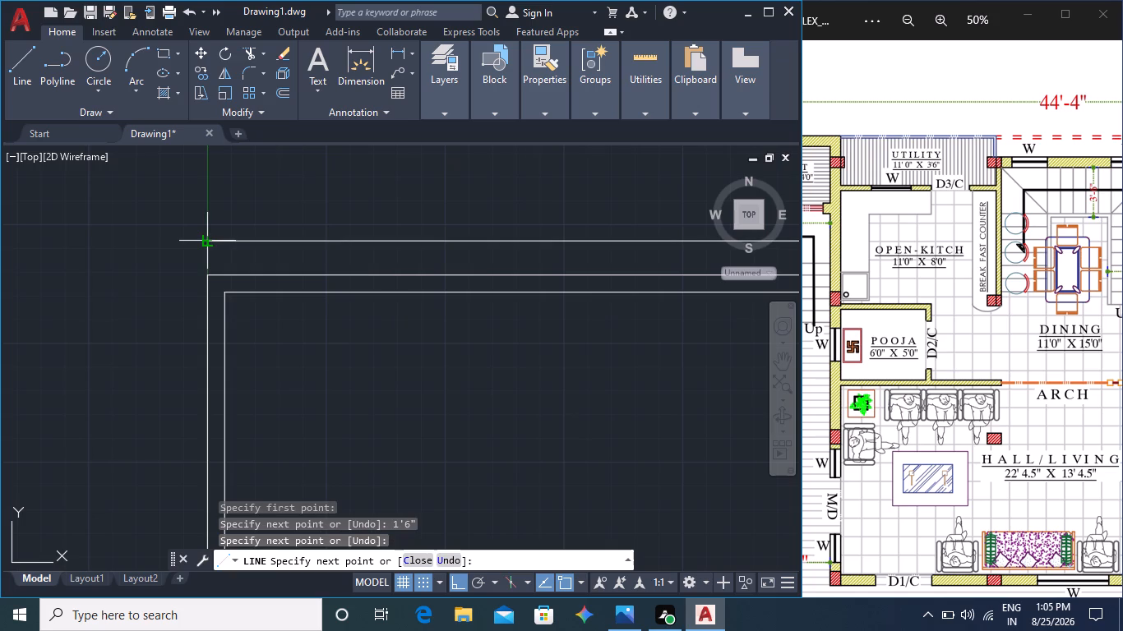
pyautogui.scroll(4, 208, 276)
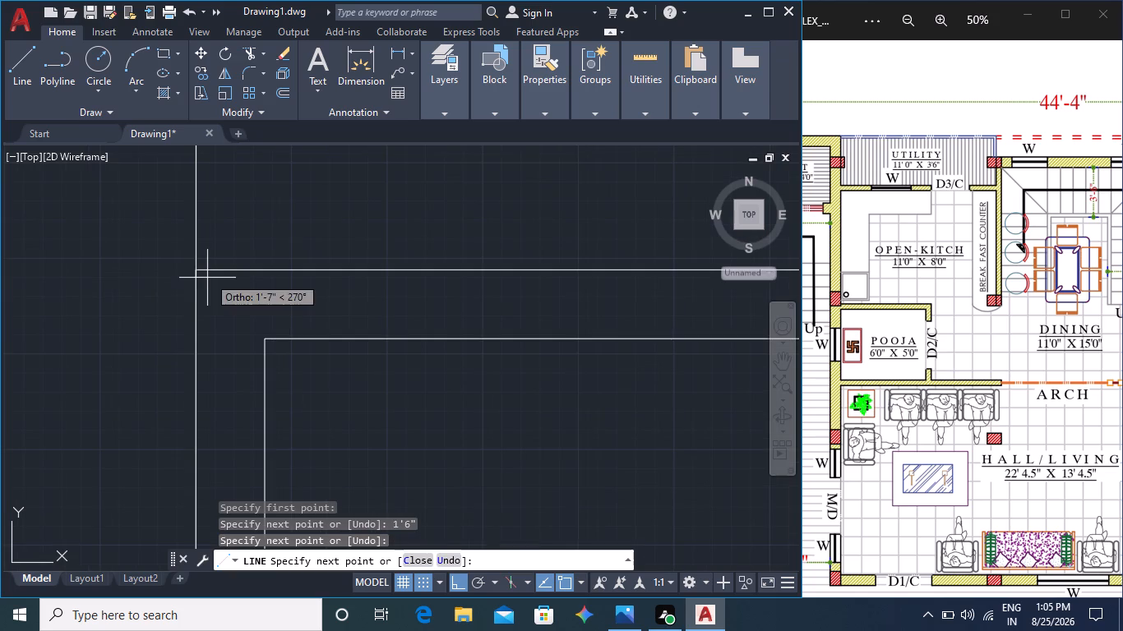
pyautogui.click(195, 270)
pyautogui.press('Escape')
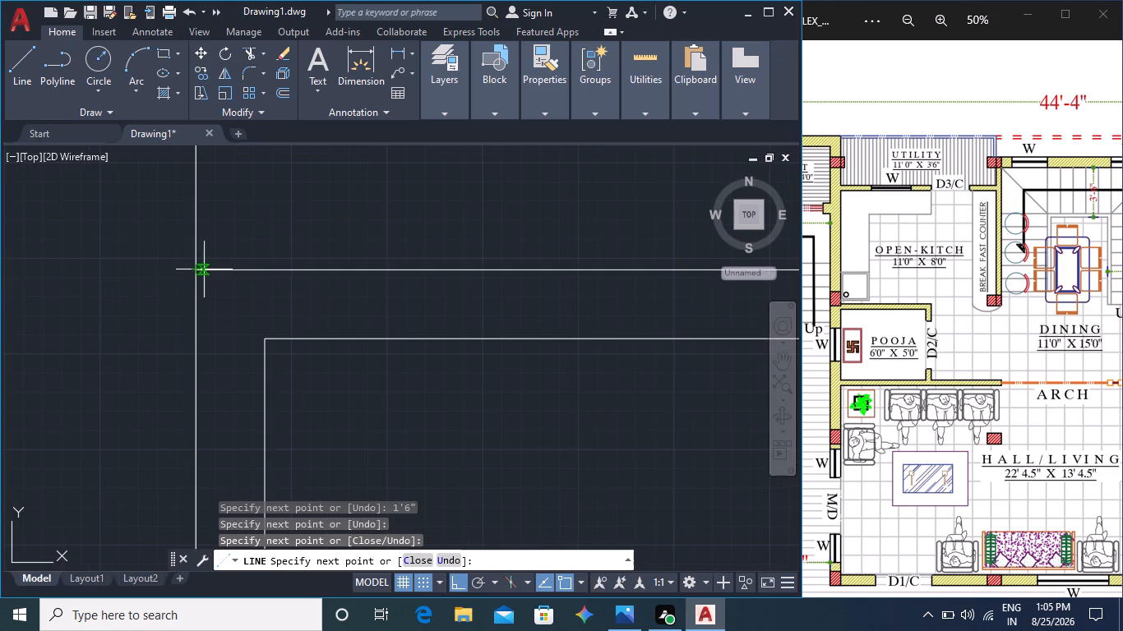
# Examine the dashed double-line projection at the top-right corner of the building in the reference plan.
pyautogui.scroll(-3, 260, 281)
pyautogui.moveTo(513, 298); pyautogui.dragTo(332, 303, button='middle')
pyautogui.middleClick(972, 310)
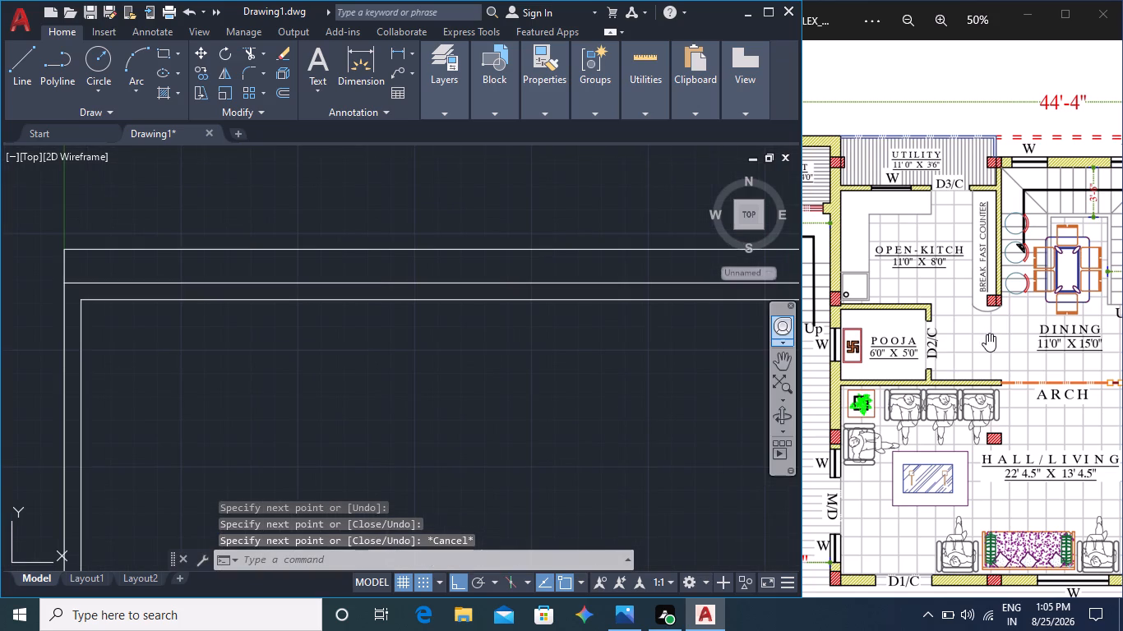
pyautogui.moveTo(955, 191); pyautogui.dragTo(840, 240, button='middle')
pyautogui.moveTo(991, 202); pyautogui.dragTo(800, 233, button='middle')
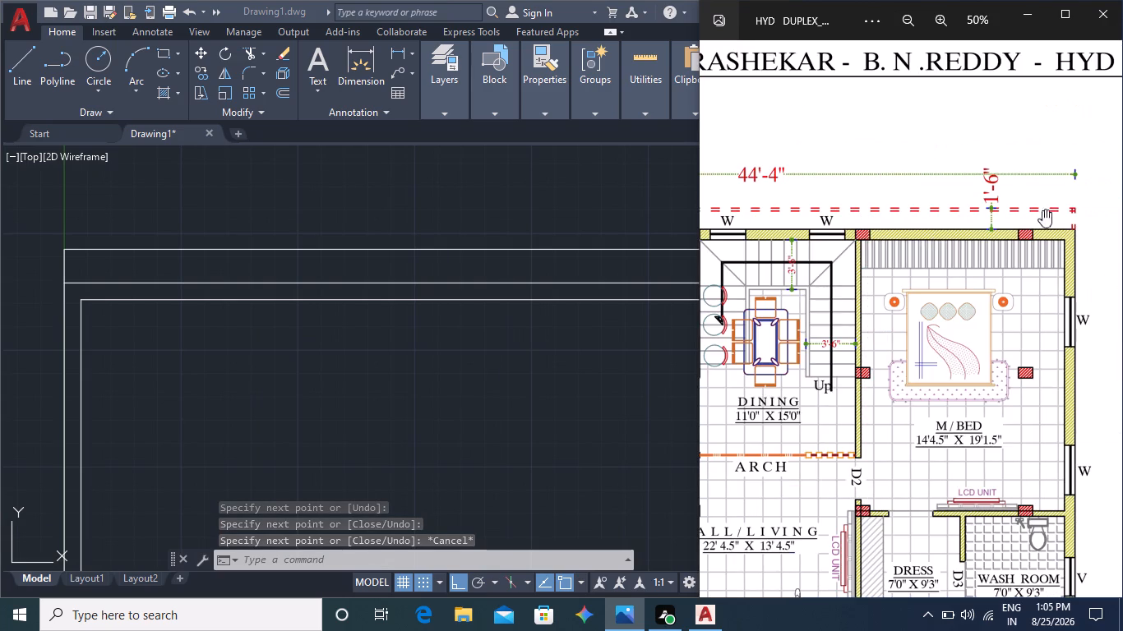
pyautogui.scroll(9, 1069, 196)
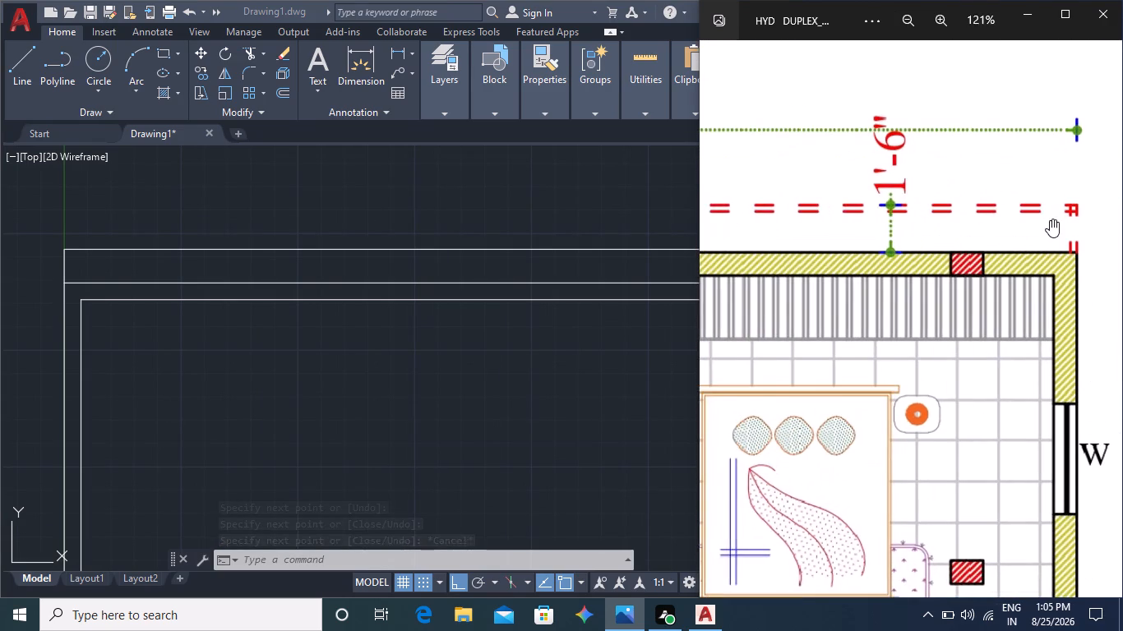
# Offset the projection's short right-end line and its long top line 4" inward.
pyautogui.moveTo(608, 334); pyautogui.dragTo(495, 350, button='middle')
pyautogui.moveTo(576, 360); pyautogui.dragTo(290, 318, button='middle')
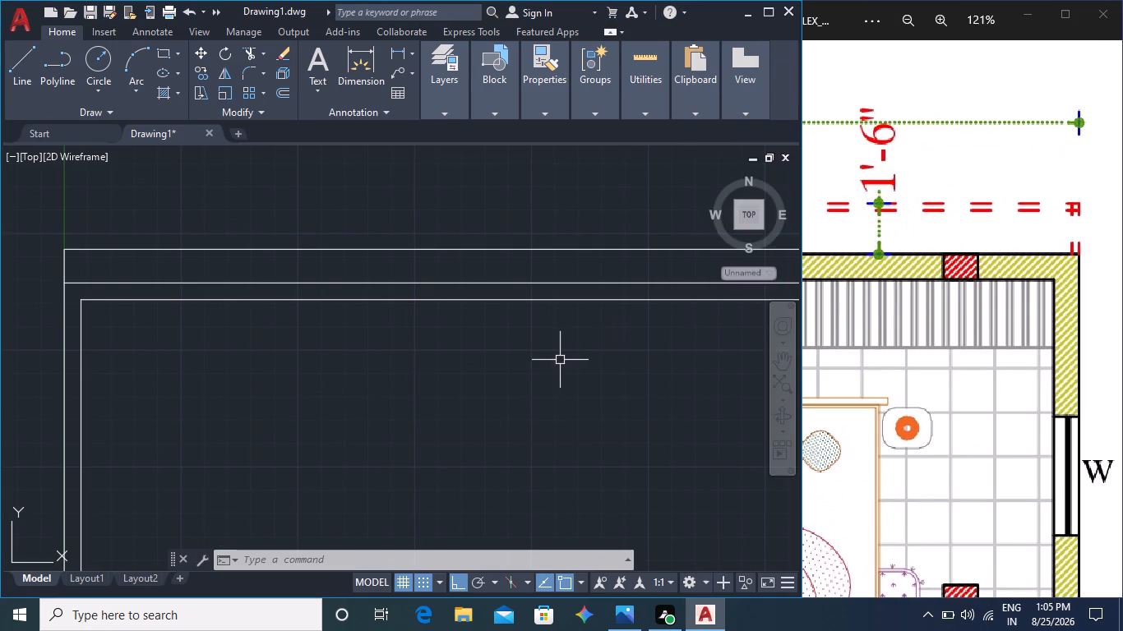
pyautogui.moveTo(534, 334); pyautogui.dragTo(403, 394, button='middle')
pyautogui.scroll(3, 654, 299)
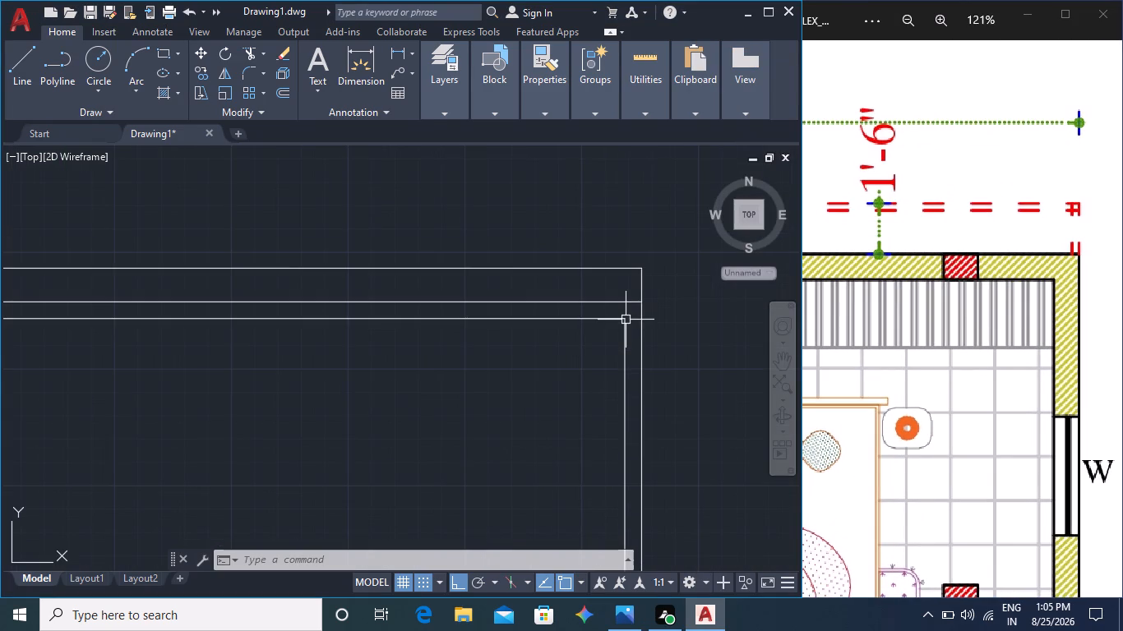
pyautogui.scroll(-2, 378, 300)
pyautogui.moveTo(592, 273); pyautogui.dragTo(391, 313, button='middle')
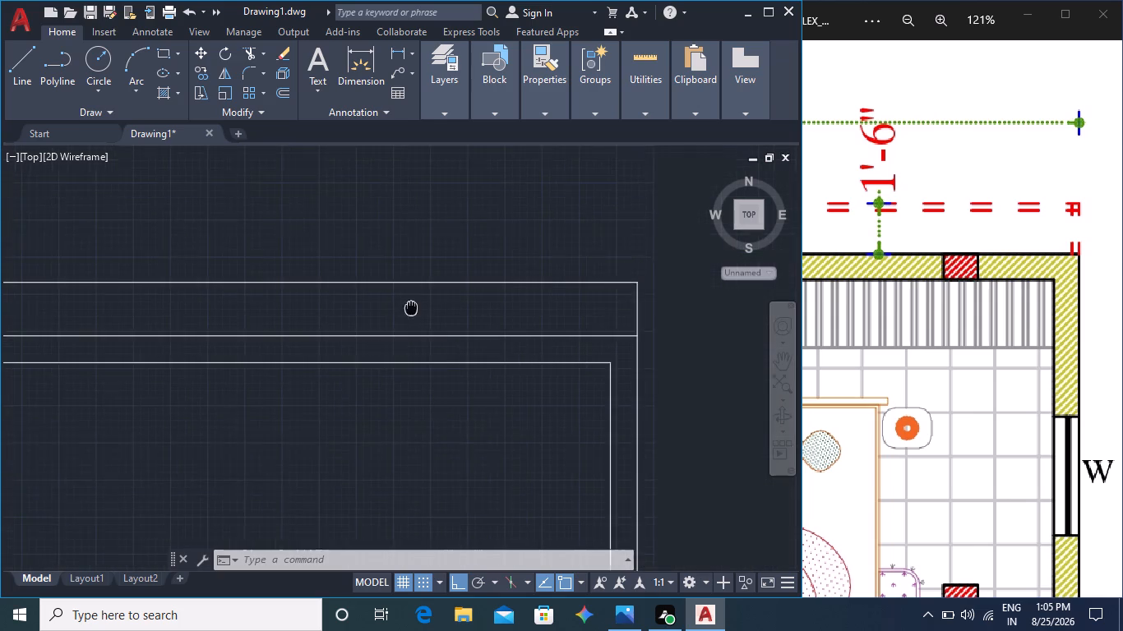
pyautogui.click(595, 320)
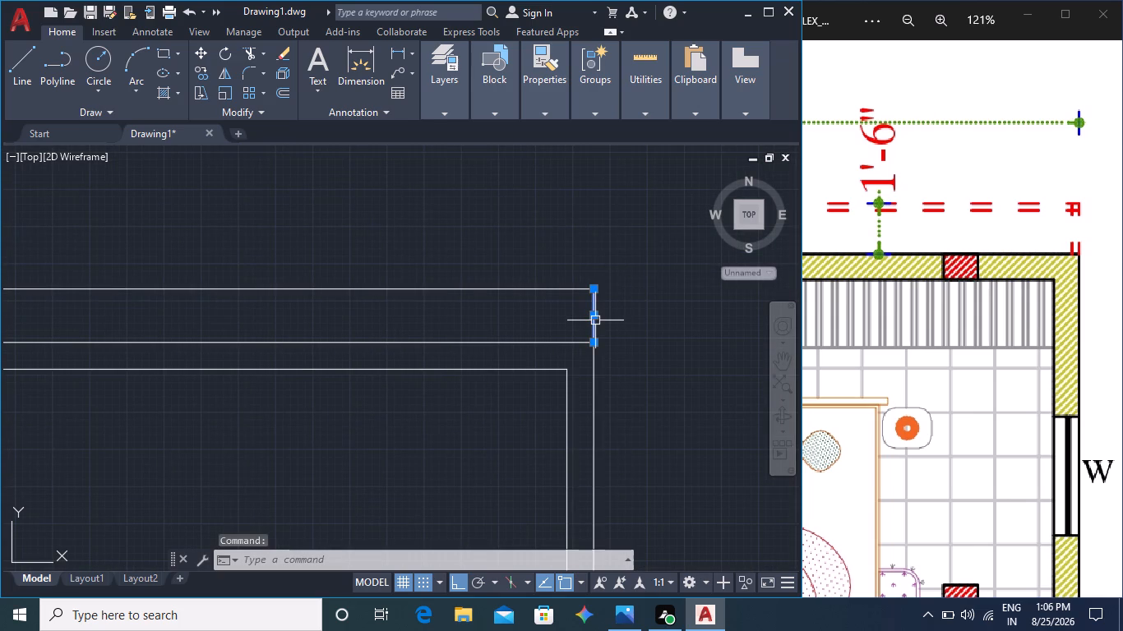
pyautogui.click(537, 288)
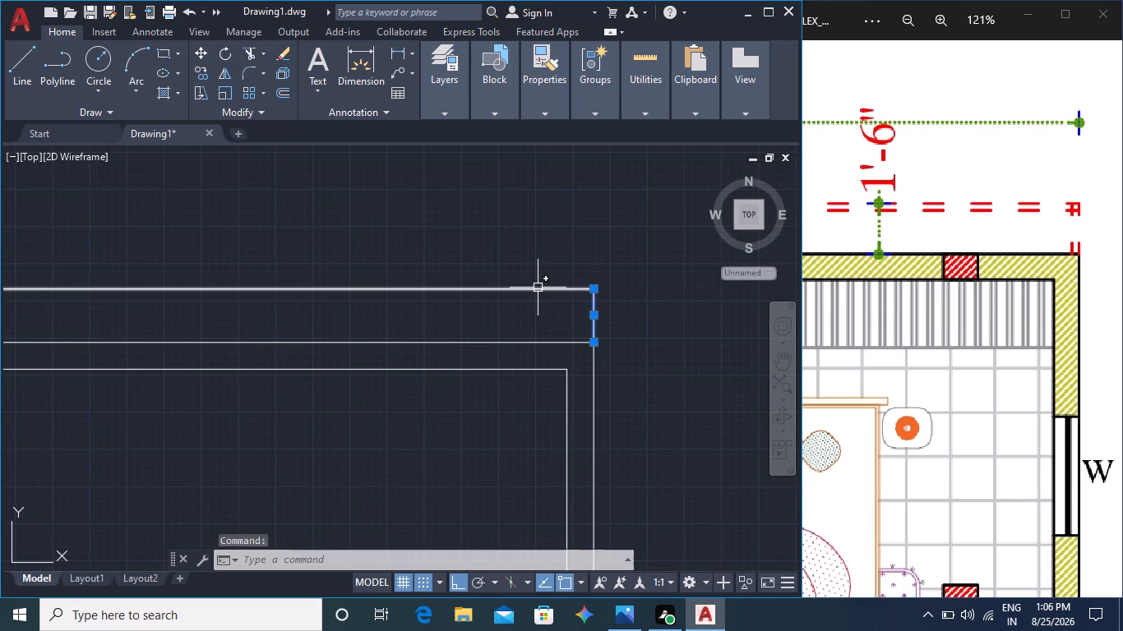
pyautogui.press('o')
pyautogui.press('Return')
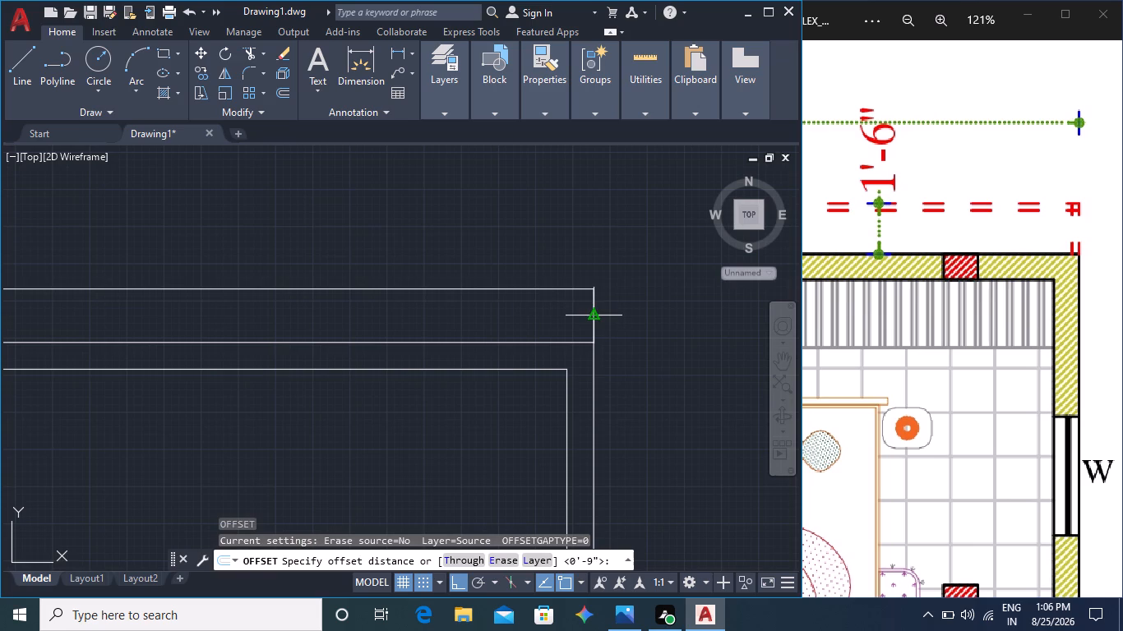
pyautogui.click(595, 315)
pyautogui.press('4')
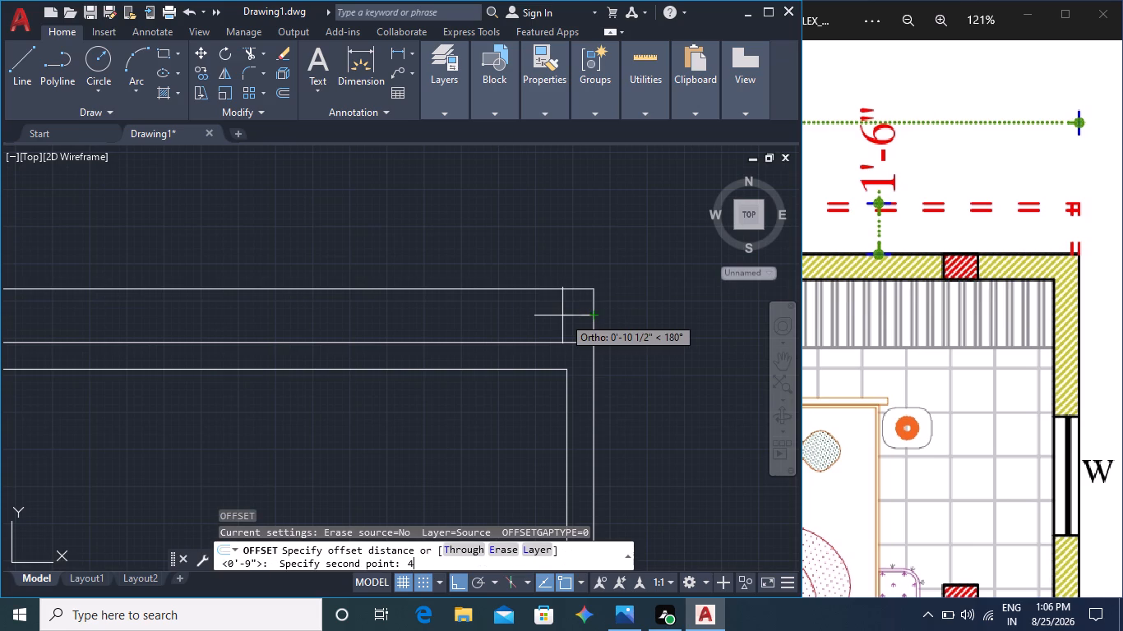
pyautogui.press("'")
pyautogui.press('BackSpace')
pyautogui.hotkey('shift', '"')
pyautogui.press('Return')
pyautogui.click(596, 329)
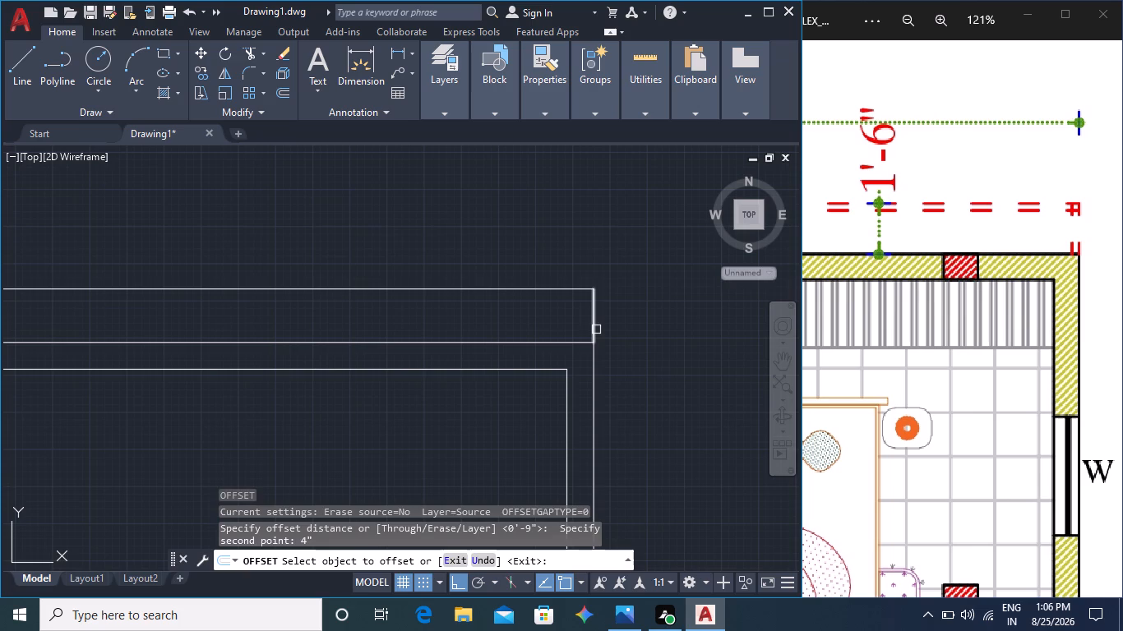
pyautogui.click(553, 323)
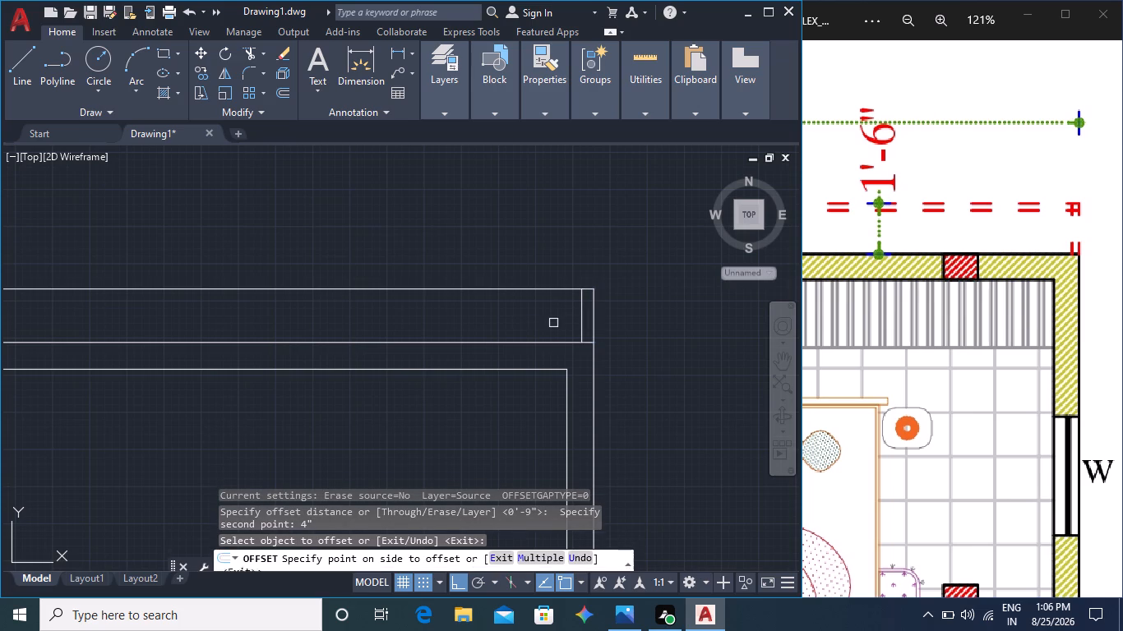
pyautogui.click(538, 290)
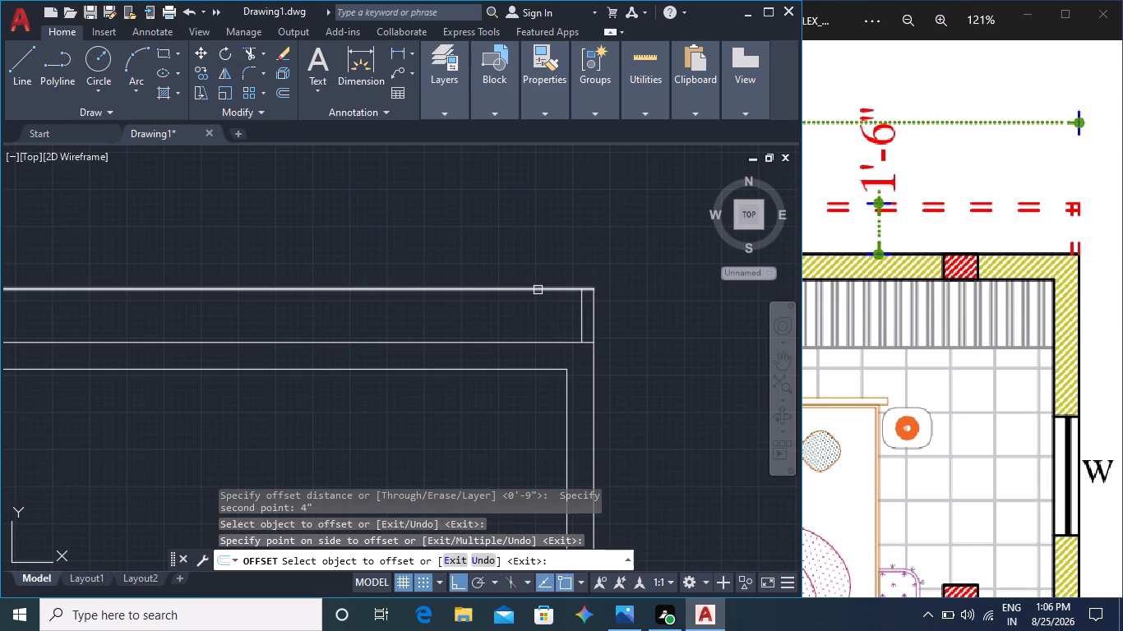
pyautogui.click(528, 323)
# Trim the overlapping ends of the two offset lines to form a clean inner corner at the projection's top right.
pyautogui.scroll(-2, 524, 322)
pyautogui.moveTo(447, 306); pyautogui.dragTo(464, 302, button='middle')
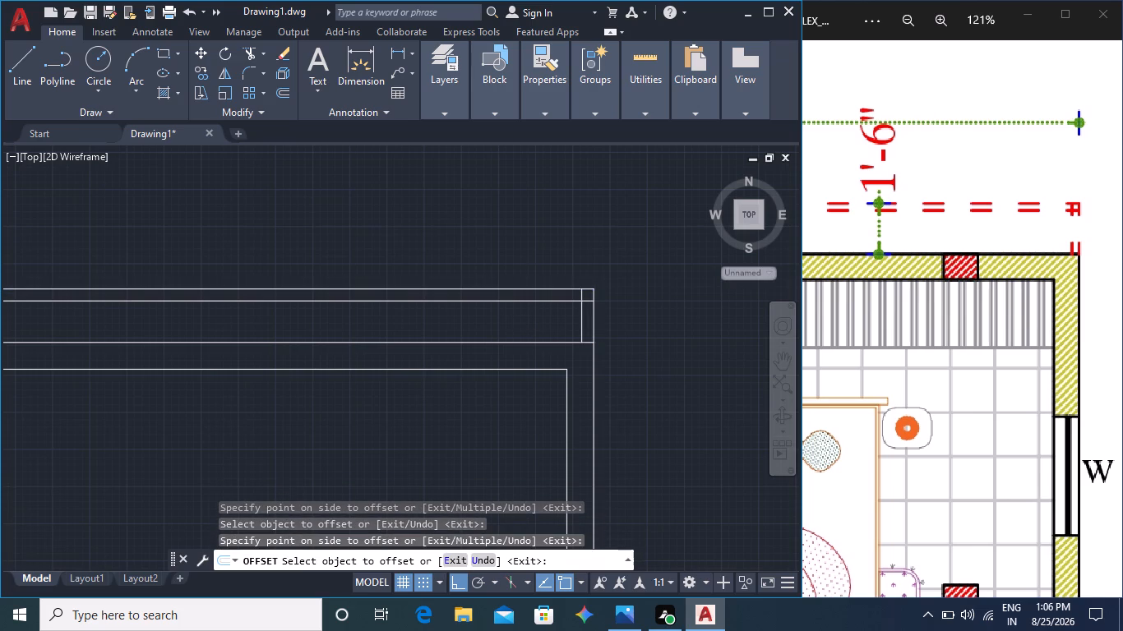
pyautogui.moveTo(464, 302); pyautogui.dragTo(659, 265, button='middle')
pyautogui.moveTo(566, 242); pyautogui.dragTo(399, 212, button='middle')
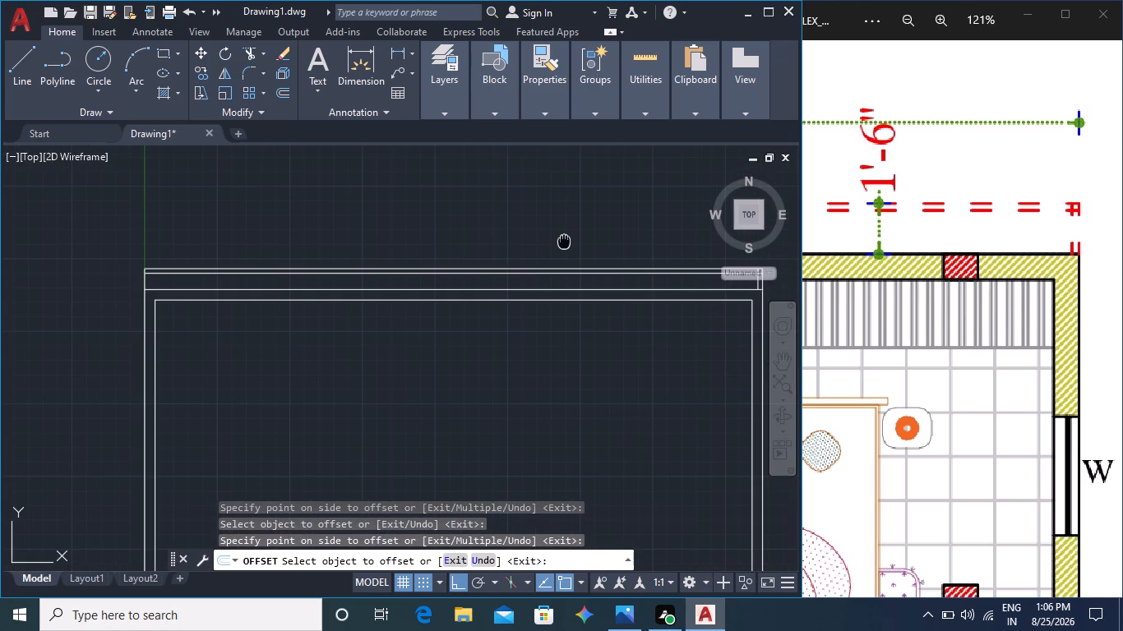
pyautogui.scroll(2, 556, 213)
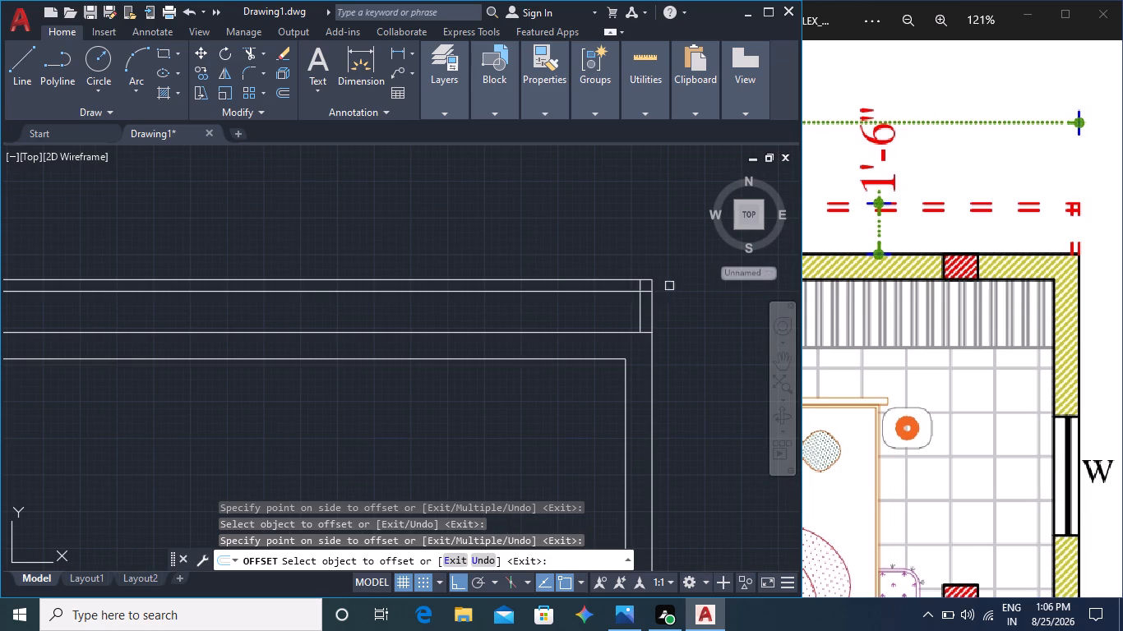
pyautogui.scroll(4, 649, 283)
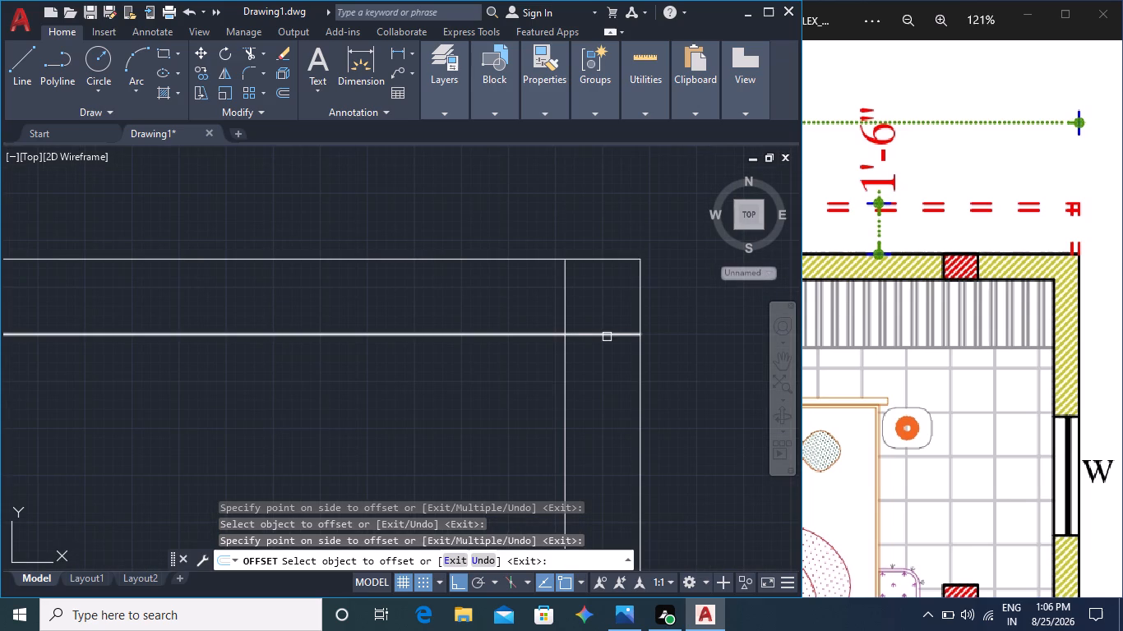
pyautogui.press('Escape')
pyautogui.press('Escape')
pyautogui.write('tr')
pyautogui.press('Return')
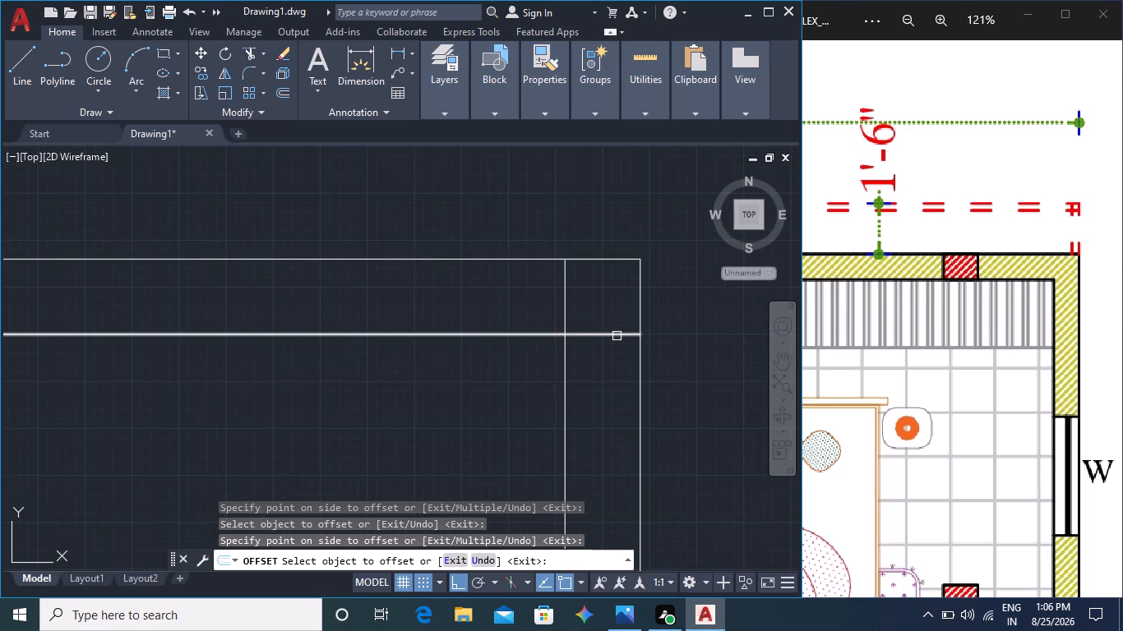
pyautogui.click(609, 336)
pyautogui.click(566, 305)
pyautogui.press('Escape')
pyautogui.press('Escape')
# Load the ACAD_ISO02W100 ISO dash linetype into the drawing for the double-line projection.
pyautogui.scroll(-2, 632, 302)
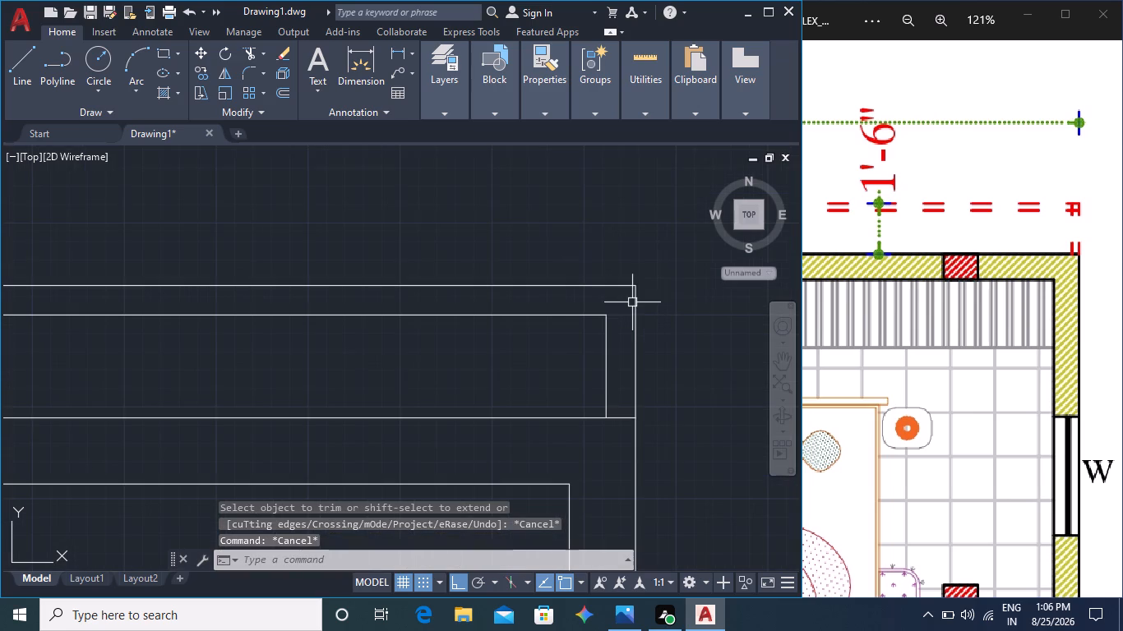
pyautogui.moveTo(616, 323); pyautogui.dragTo(637, 293, button='middle')
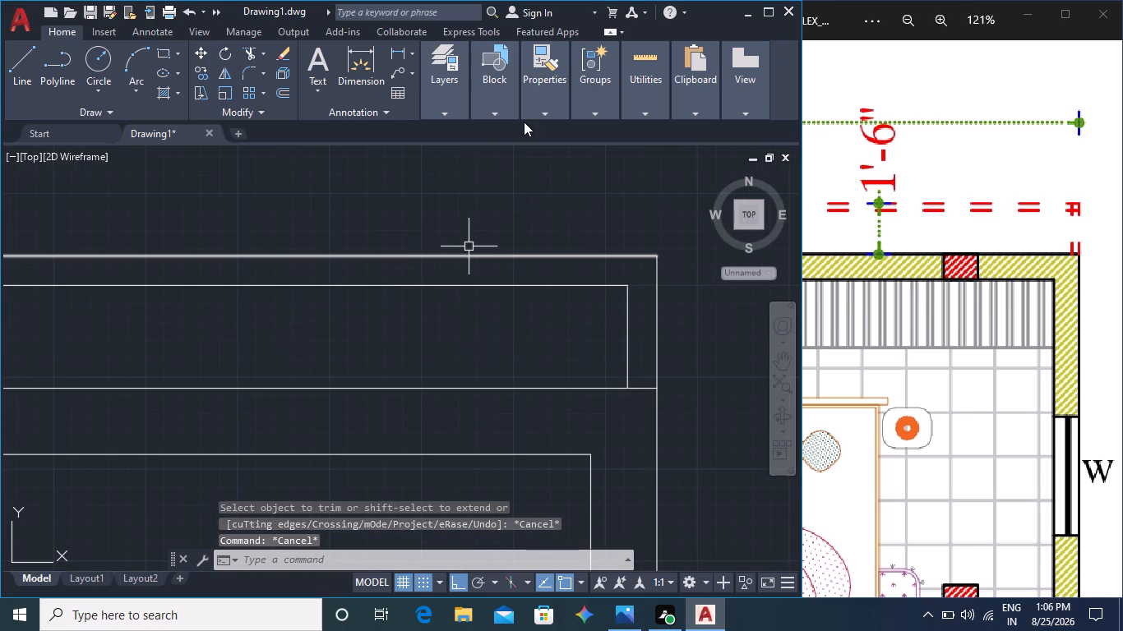
pyautogui.click(569, 254)
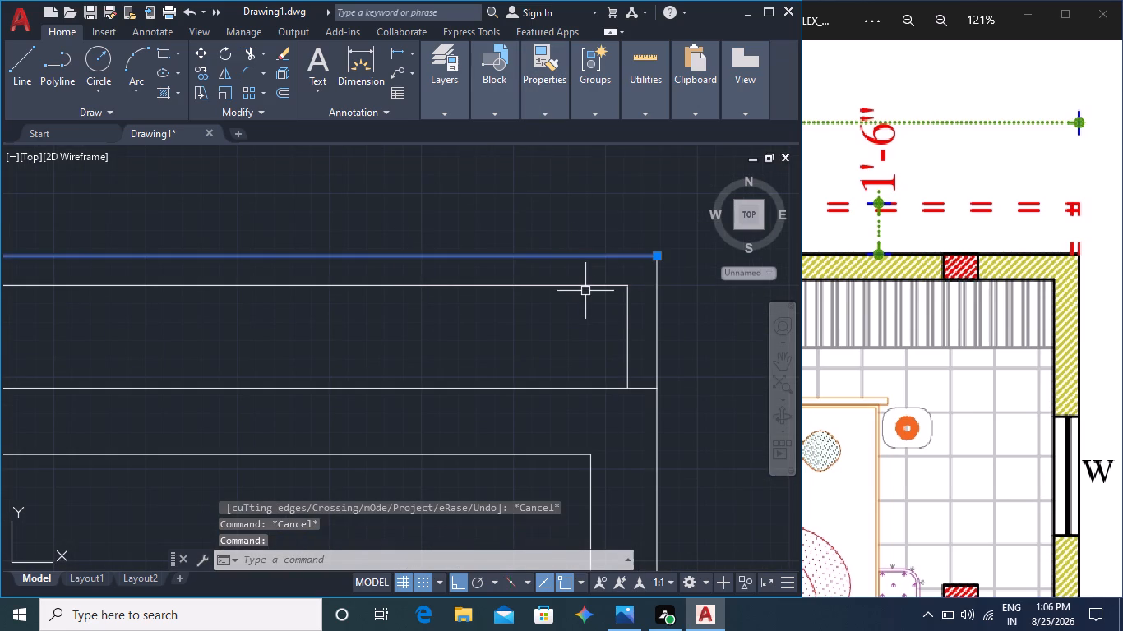
pyautogui.click(585, 286)
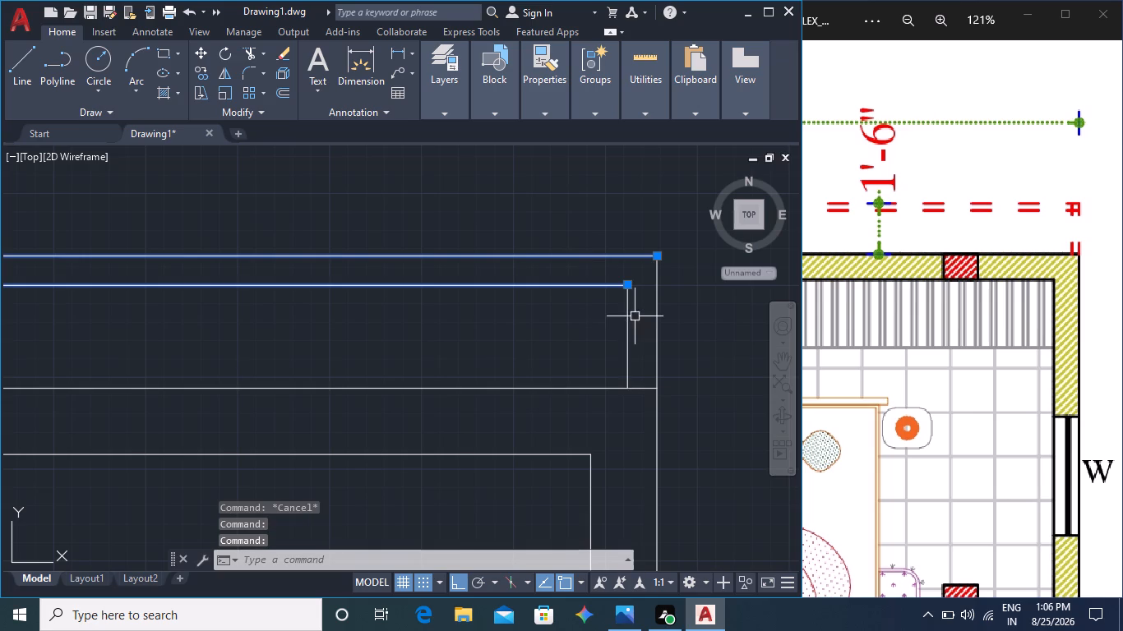
pyautogui.click(630, 320)
pyautogui.click(657, 324)
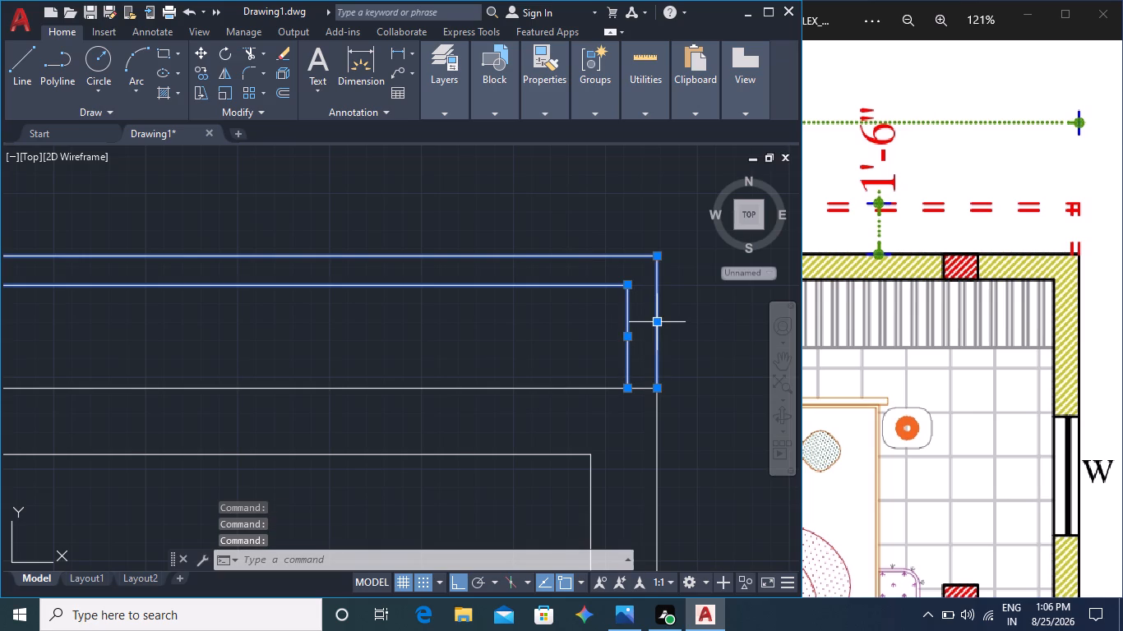
pyautogui.click(546, 98)
pyautogui.click(546, 98)
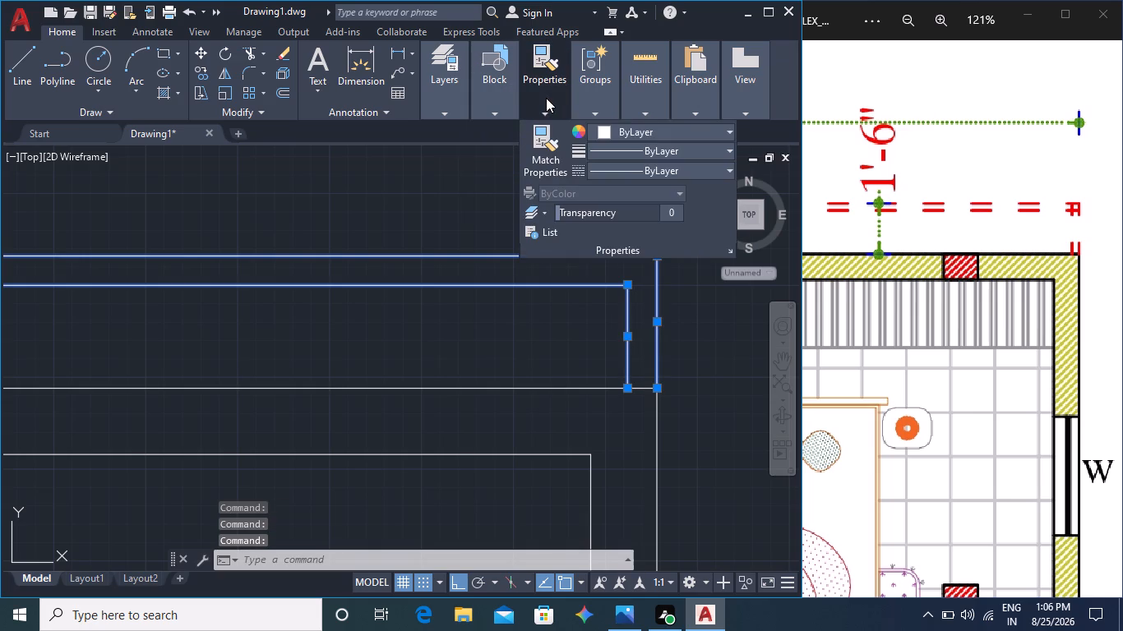
pyautogui.click(622, 167)
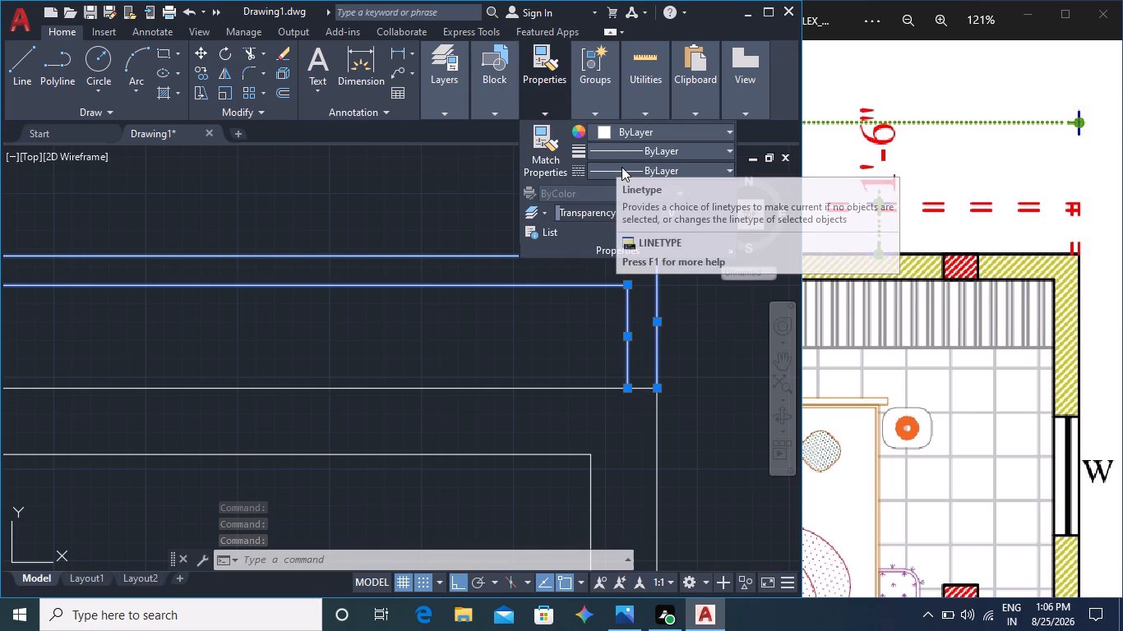
pyautogui.click(622, 167)
pyautogui.click(622, 168)
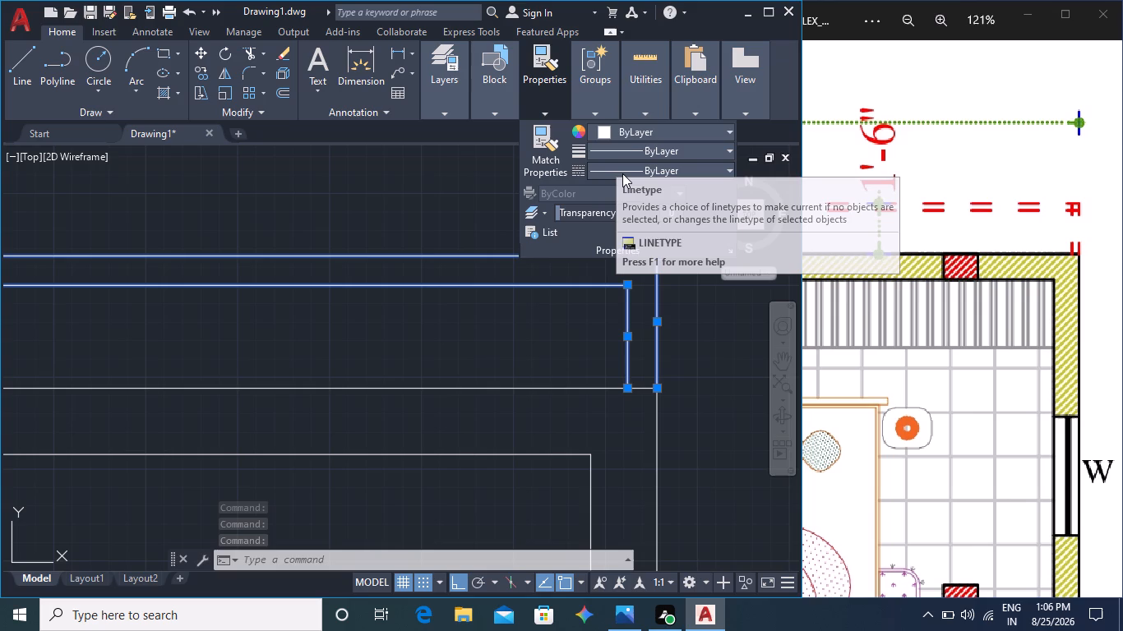
pyautogui.click(629, 252)
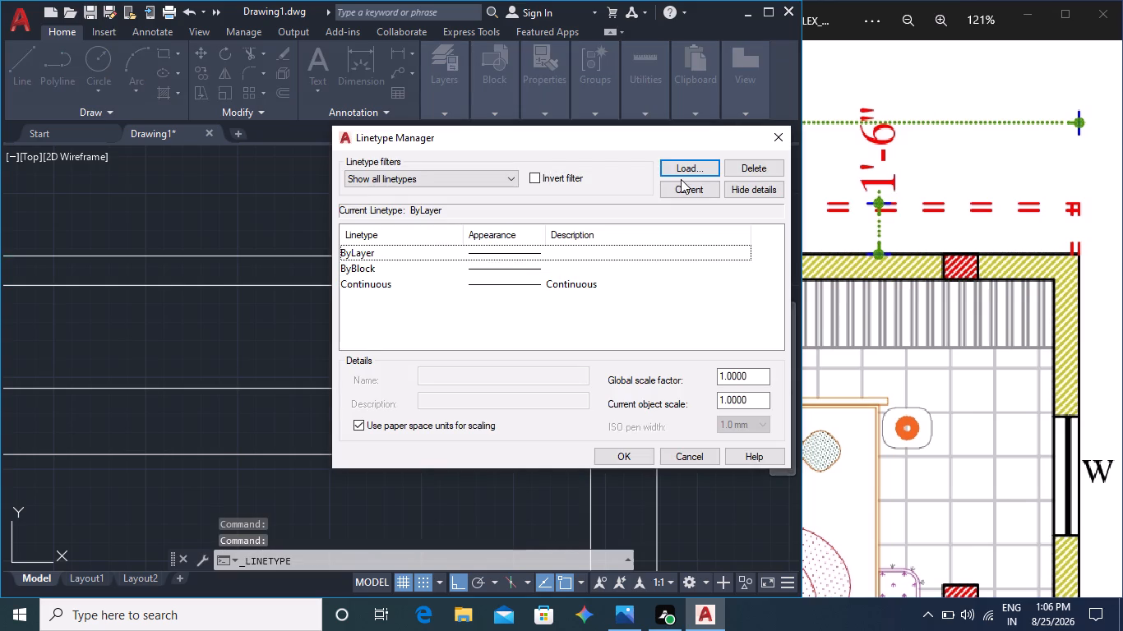
pyautogui.click(686, 166)
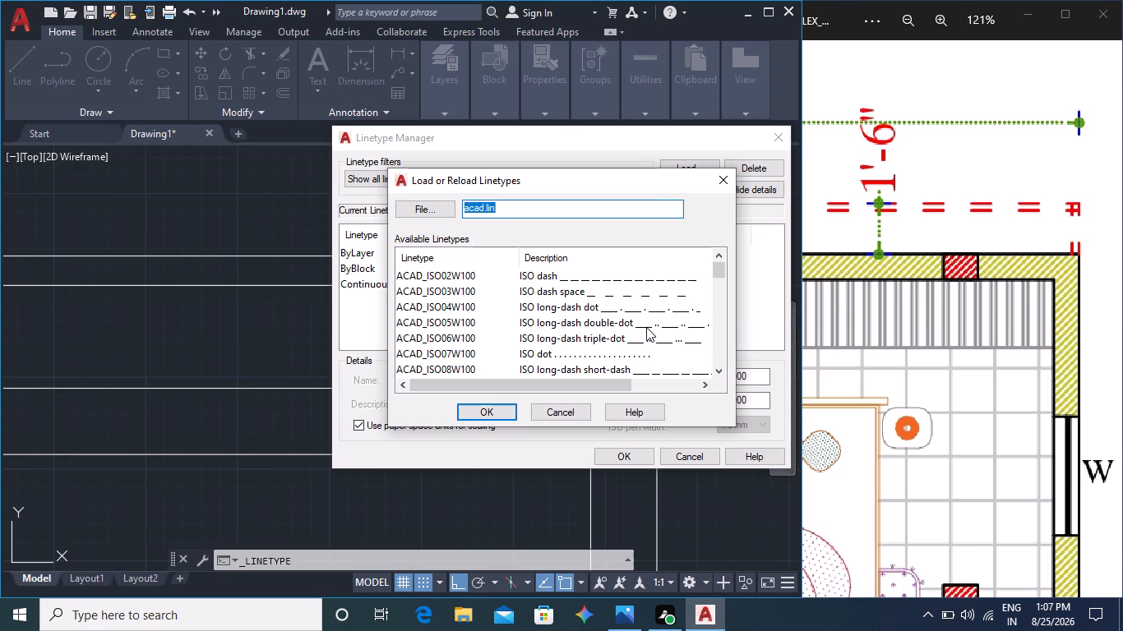
pyautogui.click(592, 281)
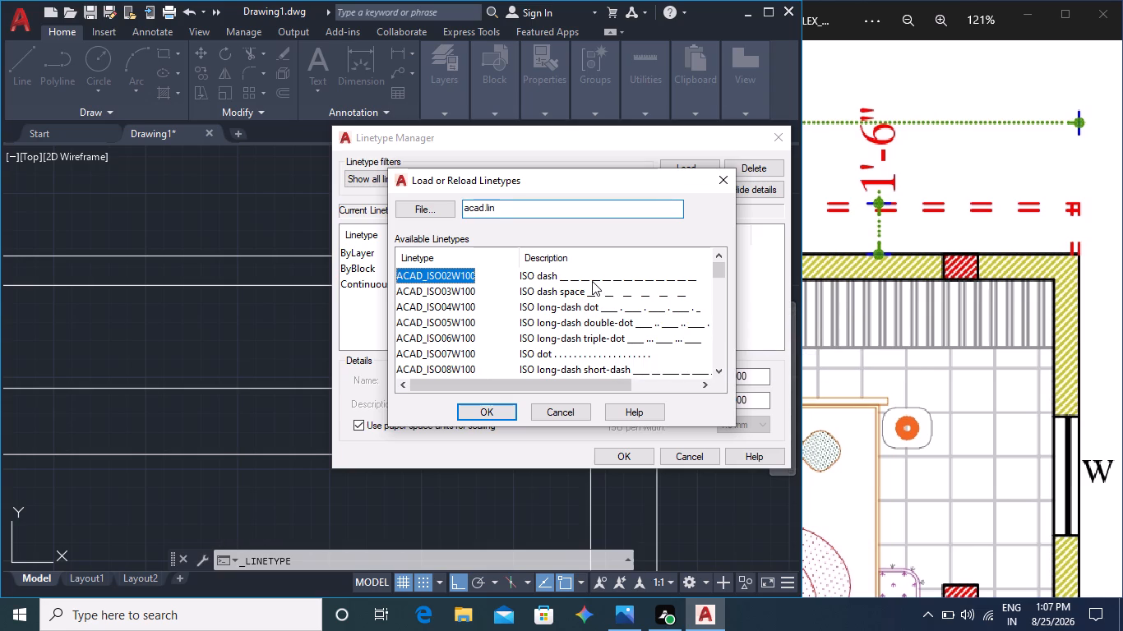
pyautogui.click(514, 408)
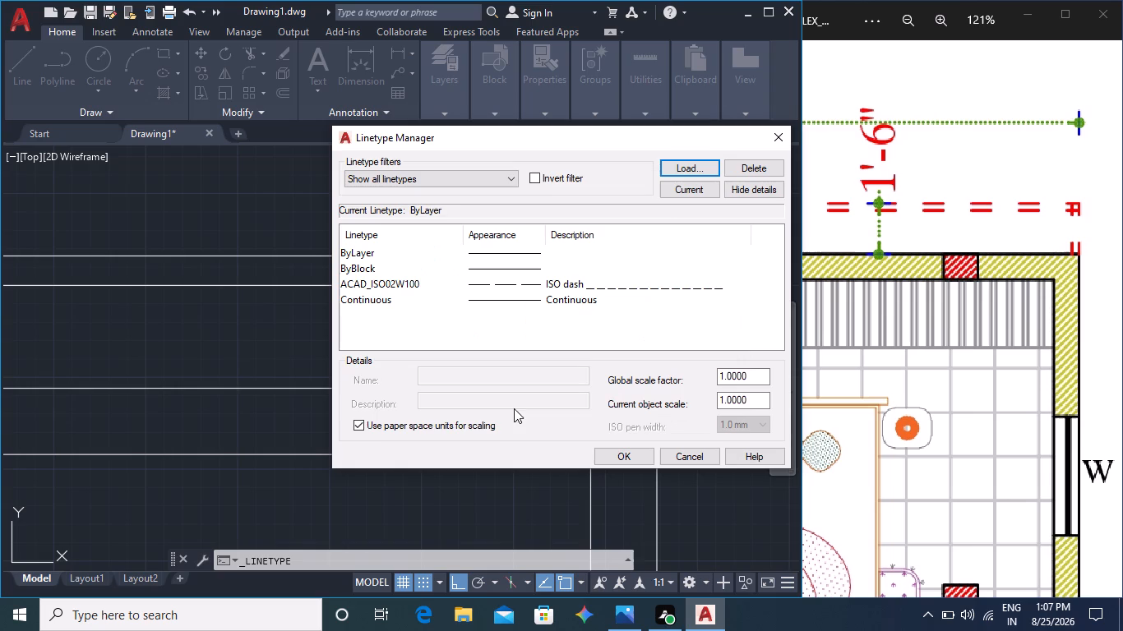
pyautogui.click(529, 283)
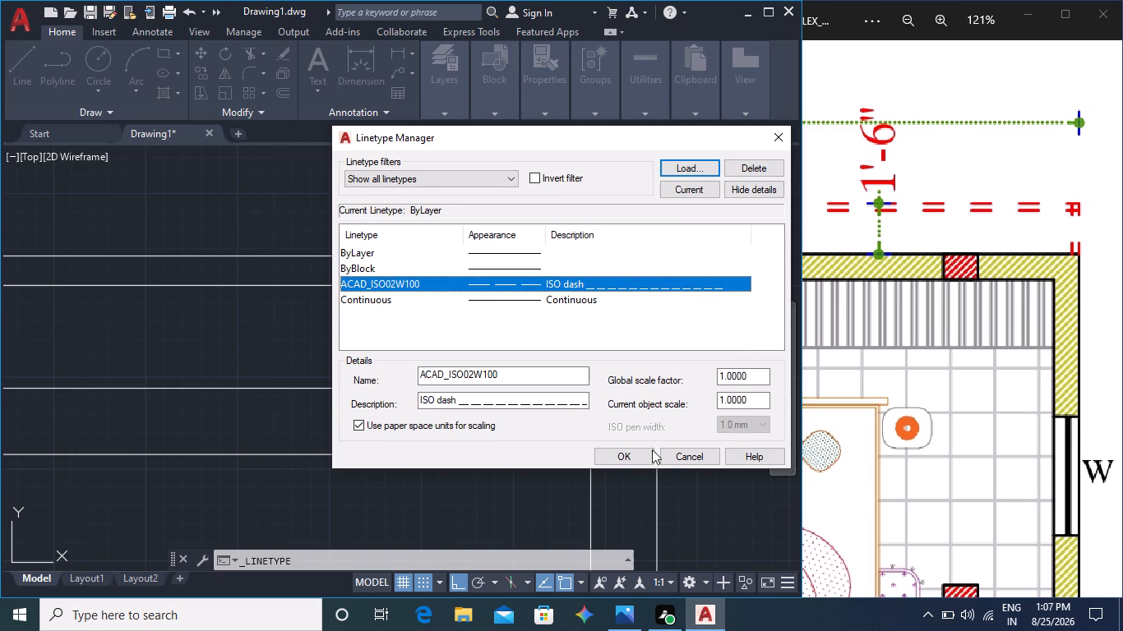
pyautogui.click(631, 451)
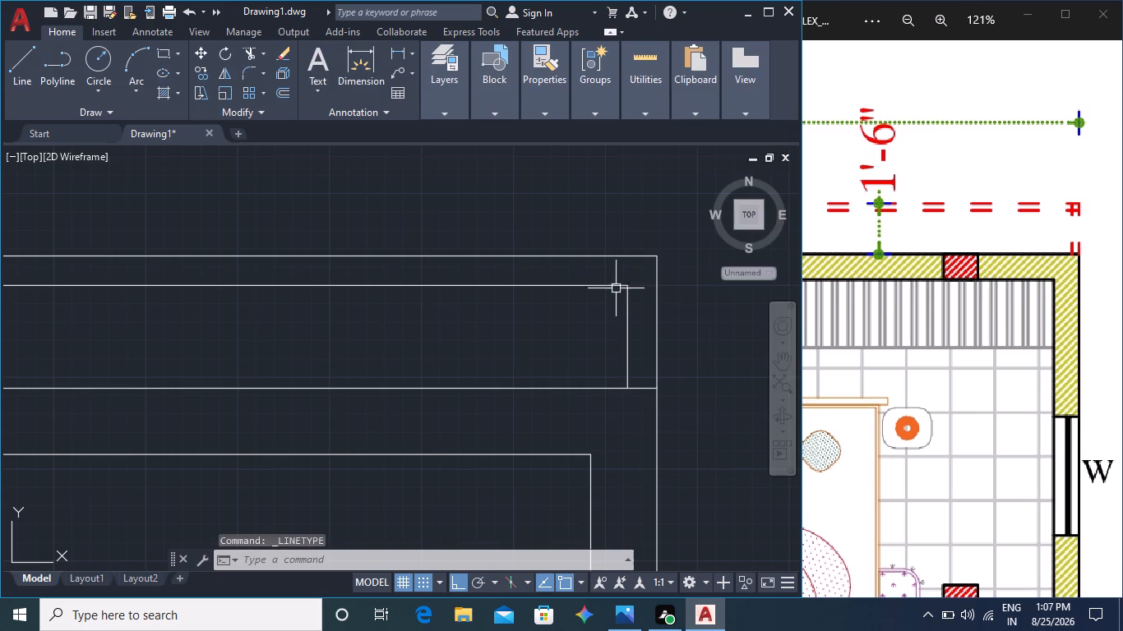
# Apply the ACAD_ISO02W100 linetype to the projection's two long top lines and two short right-end lines.
pyautogui.click(611, 285)
pyautogui.click(611, 256)
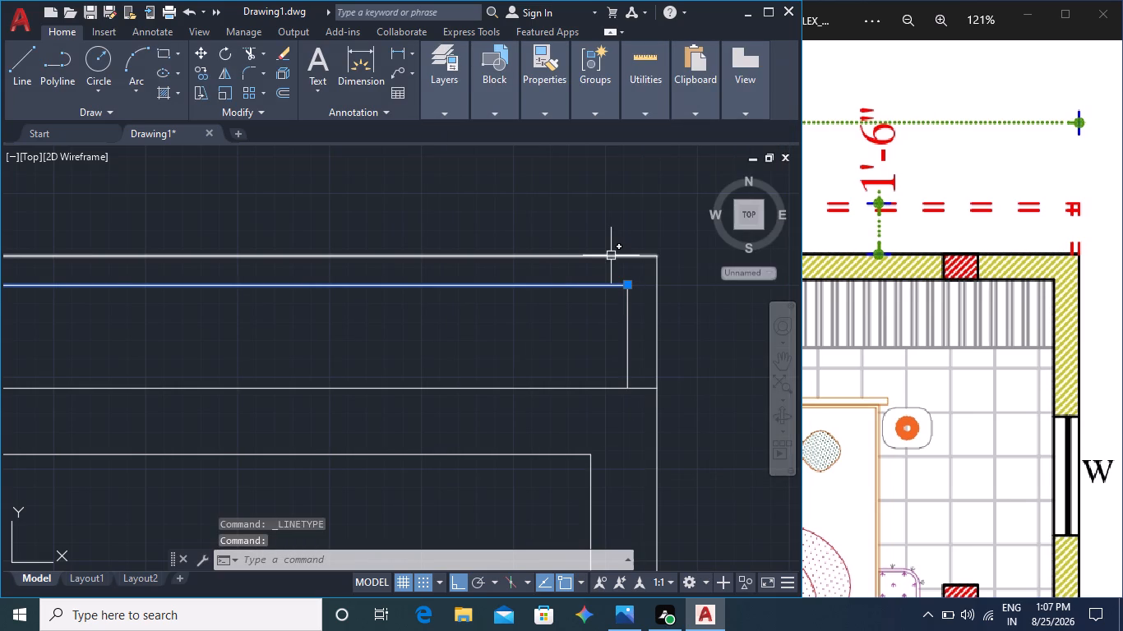
pyautogui.click(659, 341)
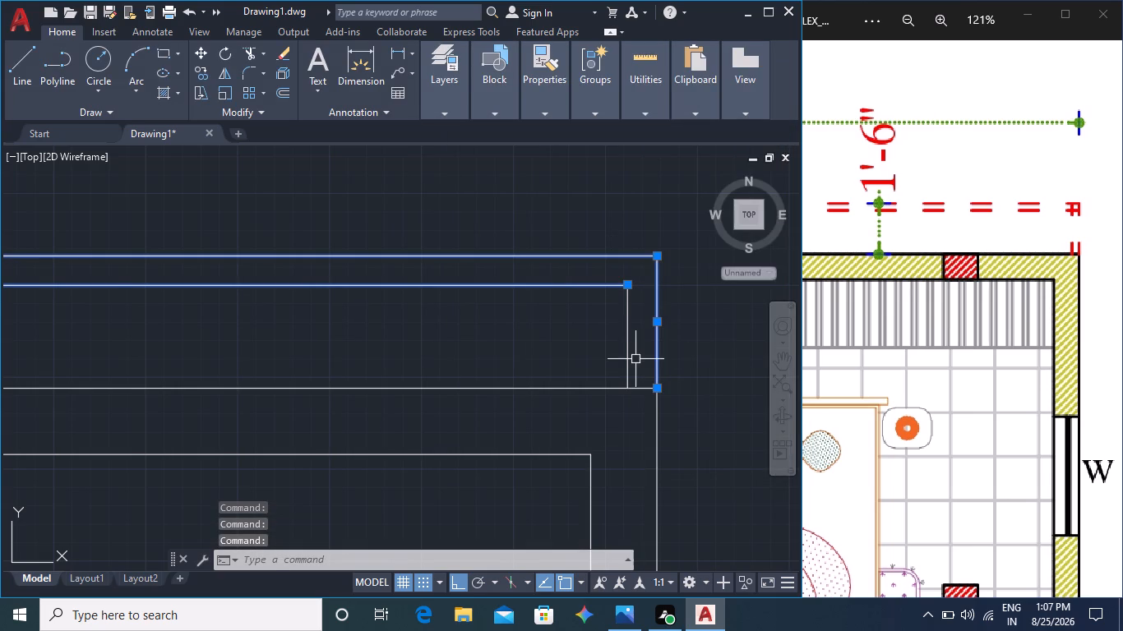
pyautogui.click(632, 359)
pyautogui.click(624, 365)
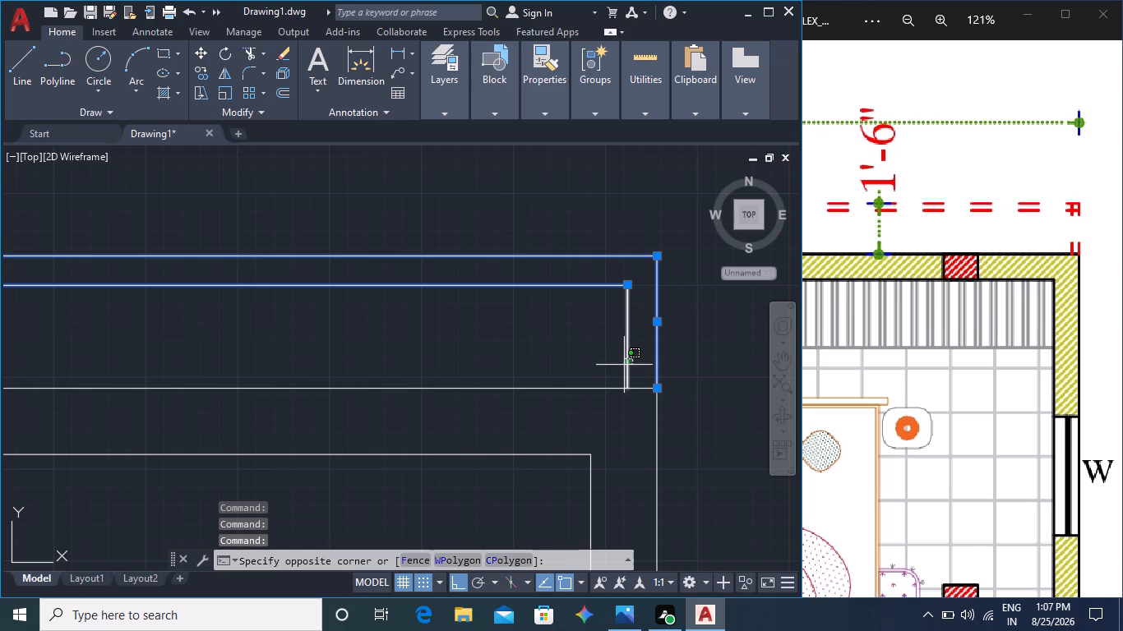
pyautogui.click(530, 104)
pyautogui.click(620, 169)
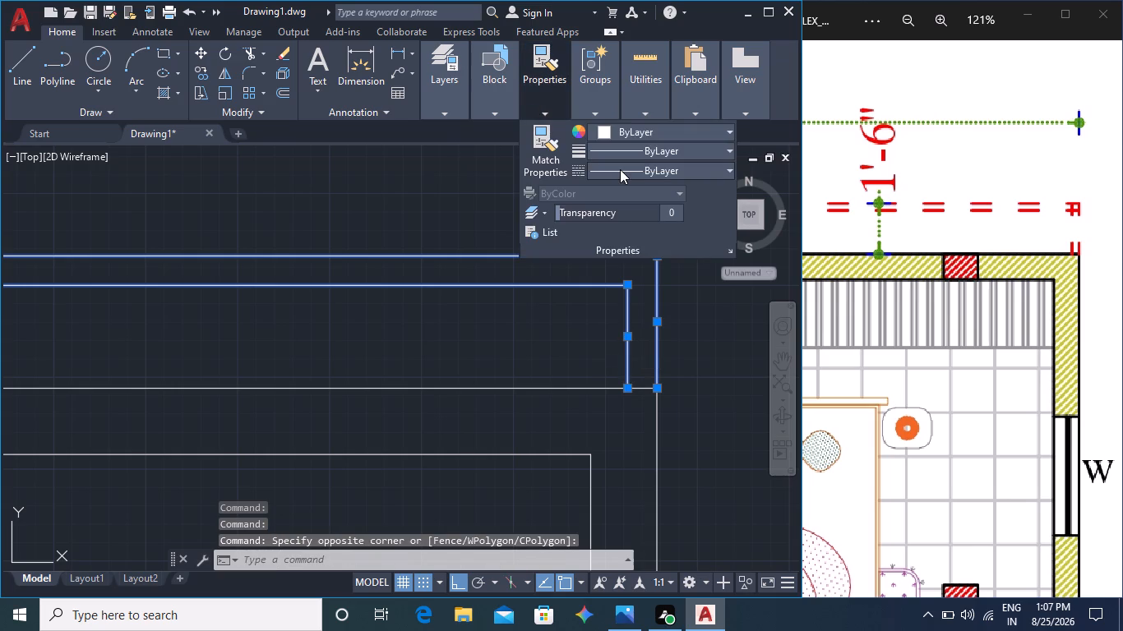
pyautogui.click(620, 169)
pyautogui.click(620, 169)
pyautogui.click(638, 233)
pyautogui.scroll(-2, 537, 380)
pyautogui.moveTo(513, 358); pyautogui.dragTo(700, 356, button='middle')
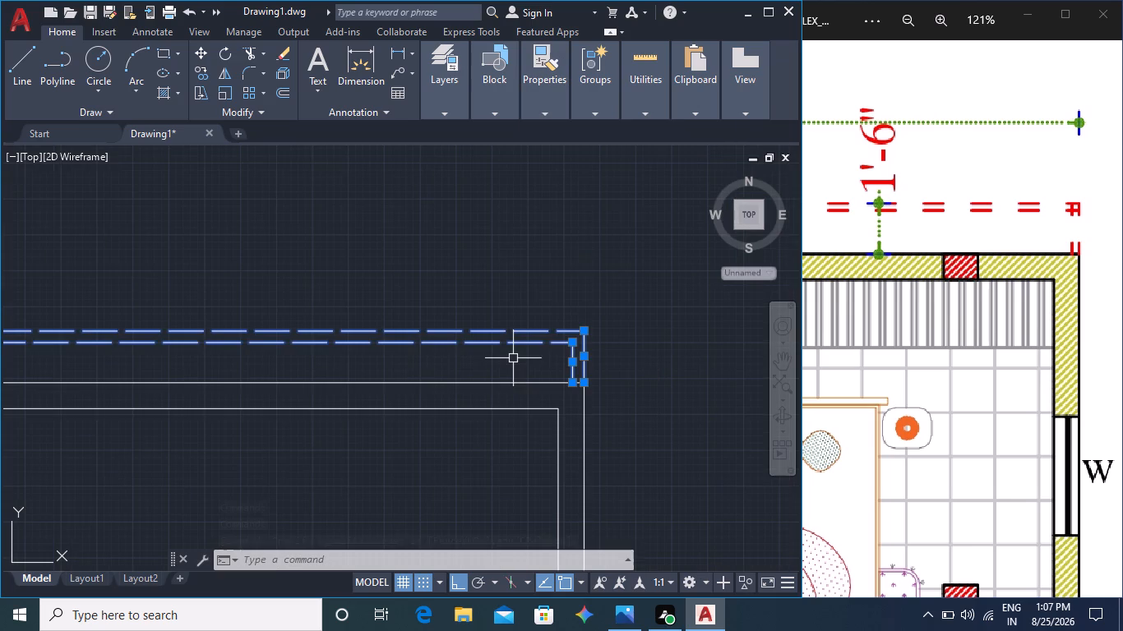
pyautogui.scroll(-1, 440, 350)
pyautogui.moveTo(409, 365); pyautogui.dragTo(571, 341, button='middle')
pyautogui.press('Escape')
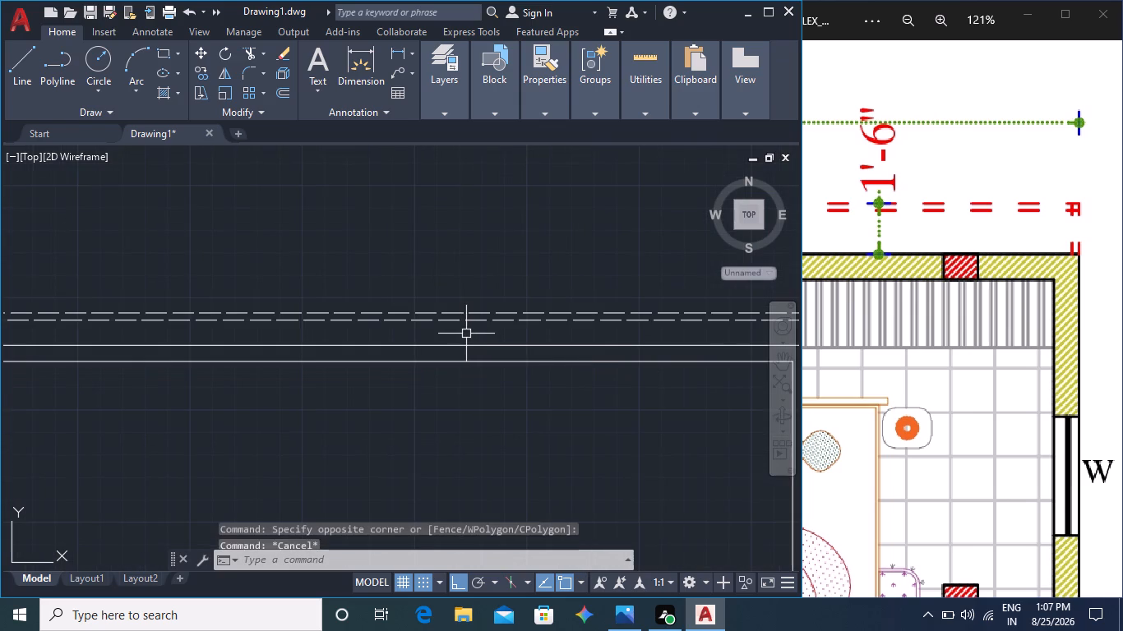
pyautogui.moveTo(376, 320); pyautogui.dragTo(635, 294, button='middle')
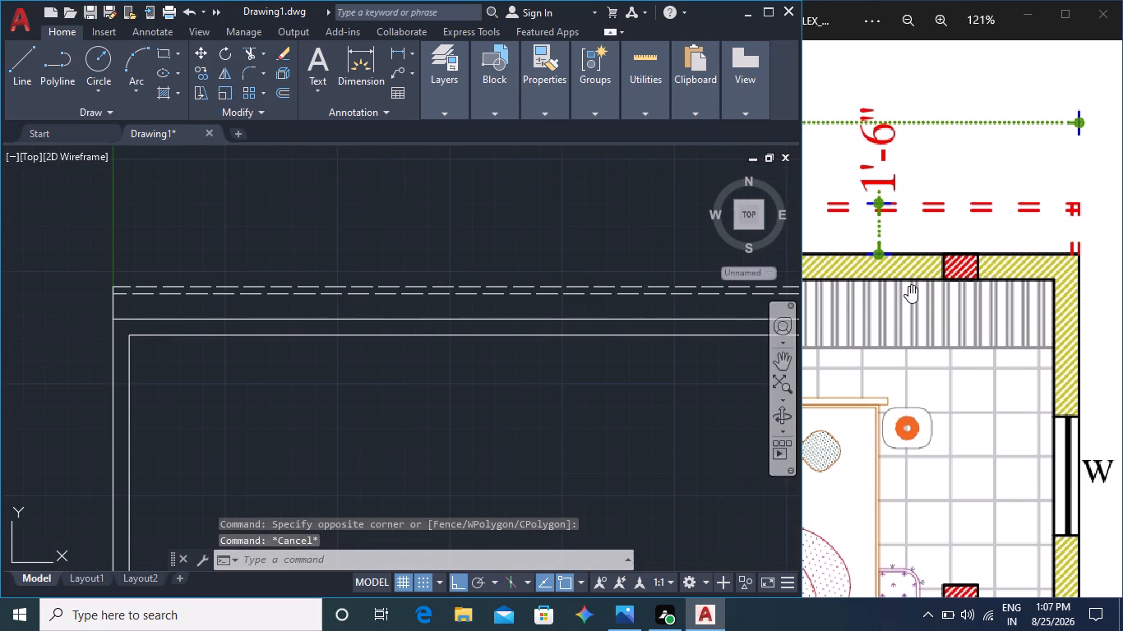
# Examine the reference plan's room layout from the master bedroom across to the lift, utility, open kitchen and pooja room.
pyautogui.middleClick(906, 279)
pyautogui.moveTo(846, 290); pyautogui.dragTo(961, 288, button='middle')
pyautogui.scroll(-9, 959, 288)
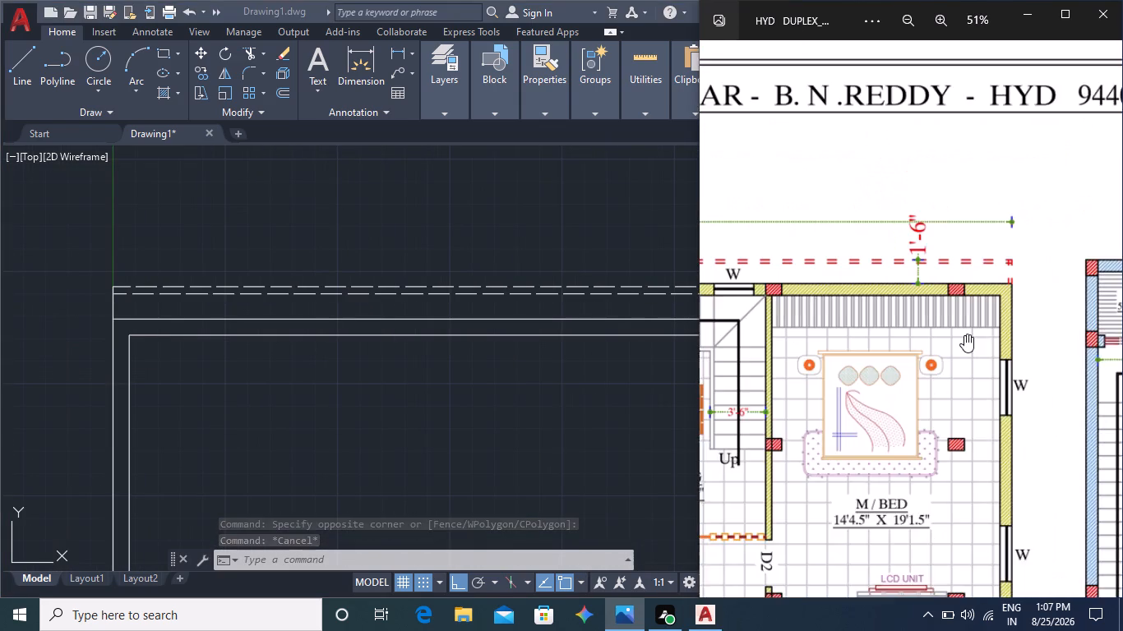
pyautogui.moveTo(966, 336); pyautogui.dragTo(1037, 263, button='middle')
pyautogui.moveTo(987, 322); pyautogui.dragTo(1049, 218, button='middle')
pyautogui.scroll(-1, 1035, 265)
pyautogui.moveTo(1038, 279); pyautogui.dragTo(930, 295, button='middle')
pyautogui.moveTo(952, 308); pyautogui.dragTo(973, 274, button='middle')
pyautogui.moveTo(934, 306); pyautogui.dragTo(990, 281, button='middle')
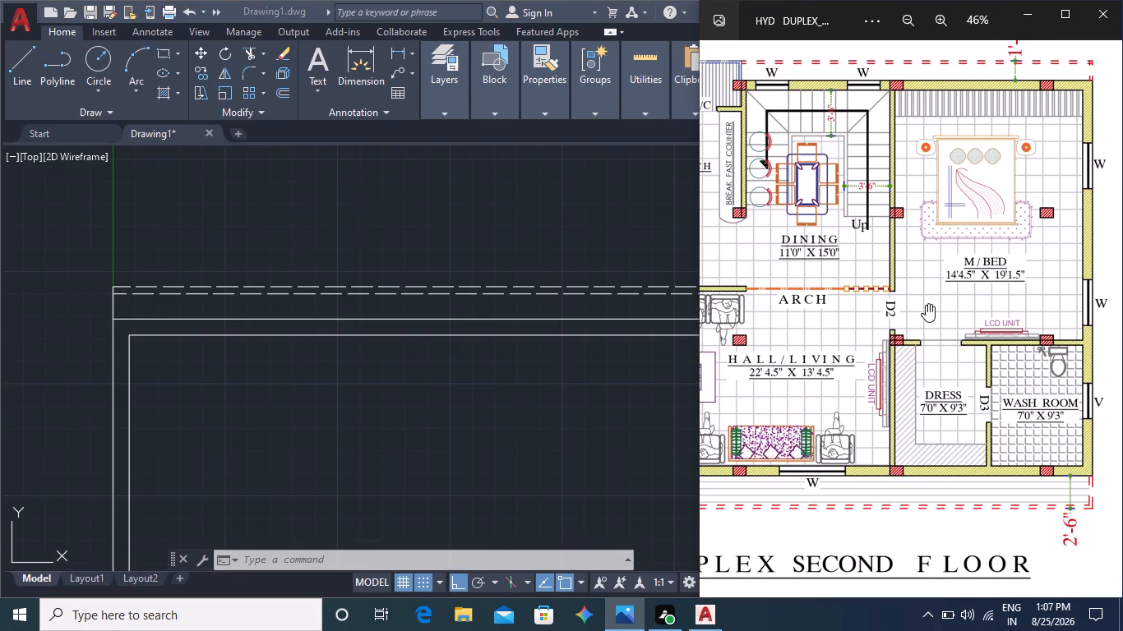
pyautogui.middleClick(950, 311)
pyautogui.moveTo(888, 297); pyautogui.dragTo(959, 346, button='middle')
pyautogui.moveTo(918, 283); pyautogui.dragTo(994, 331, button='middle')
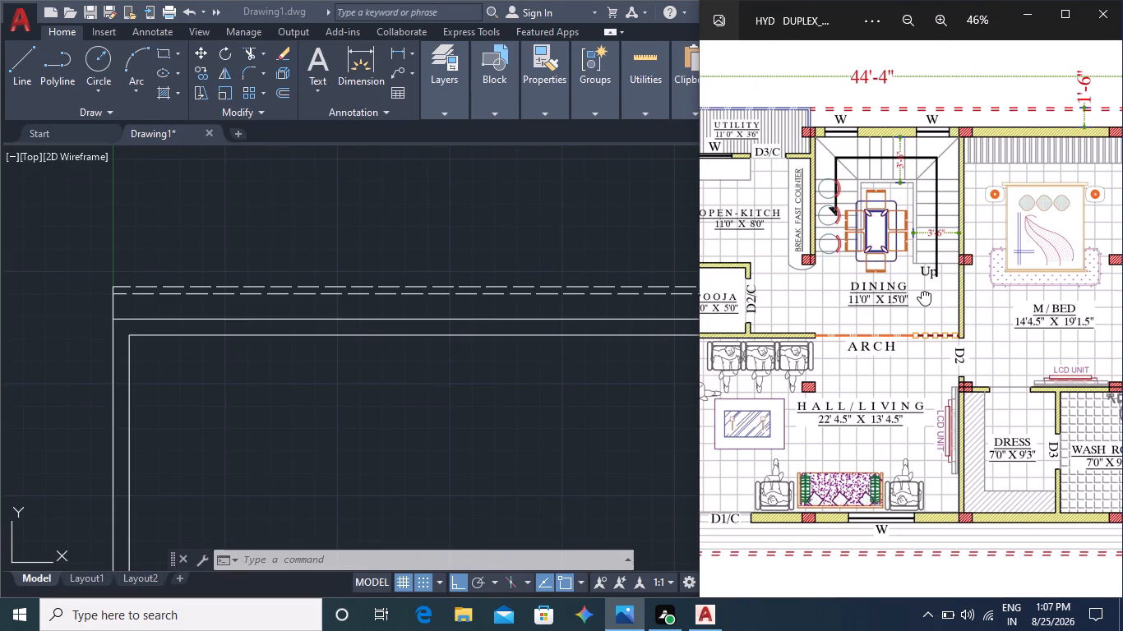
pyautogui.moveTo(883, 294); pyautogui.dragTo(1003, 289, button='middle')
pyautogui.scroll(1, 996, 165)
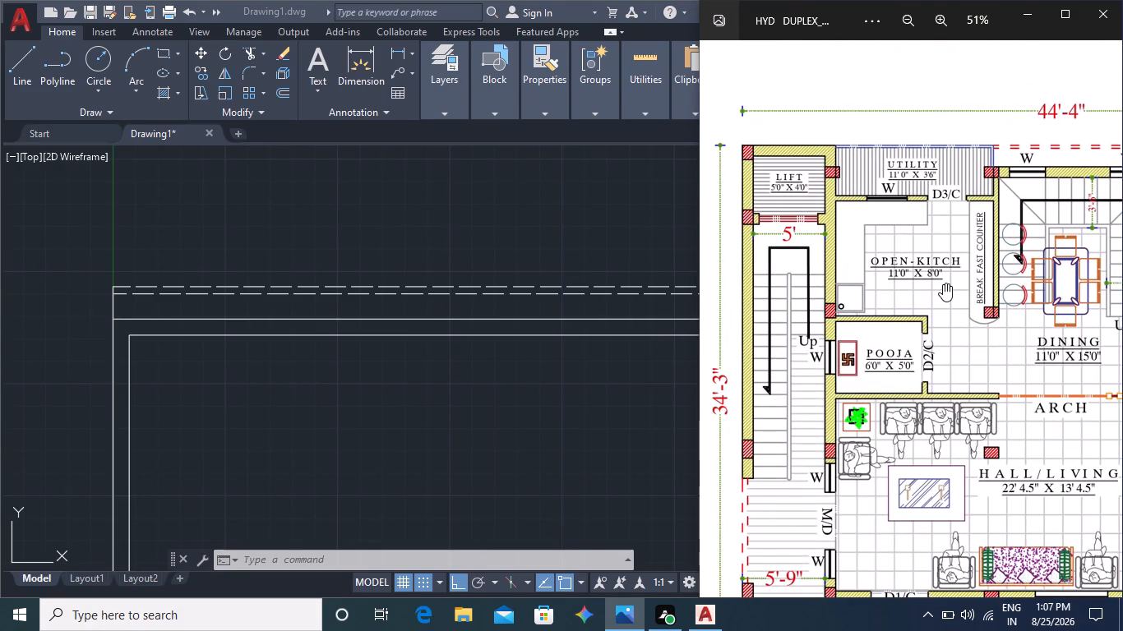
pyautogui.moveTo(948, 282); pyautogui.dragTo(958, 253, button='middle')
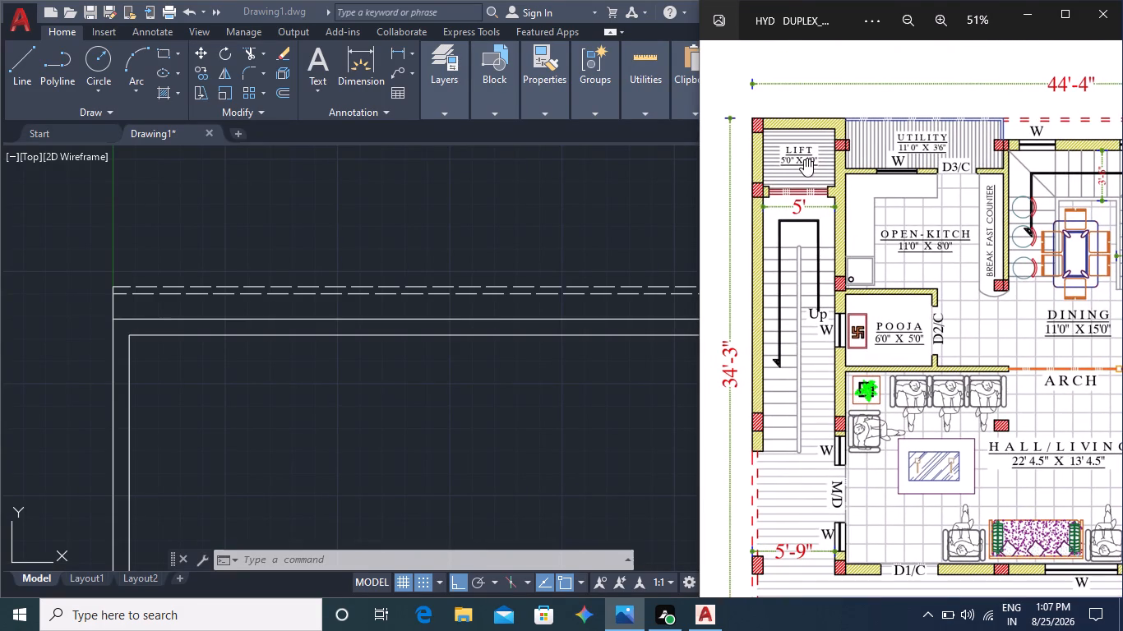
pyautogui.scroll(4, 795, 155)
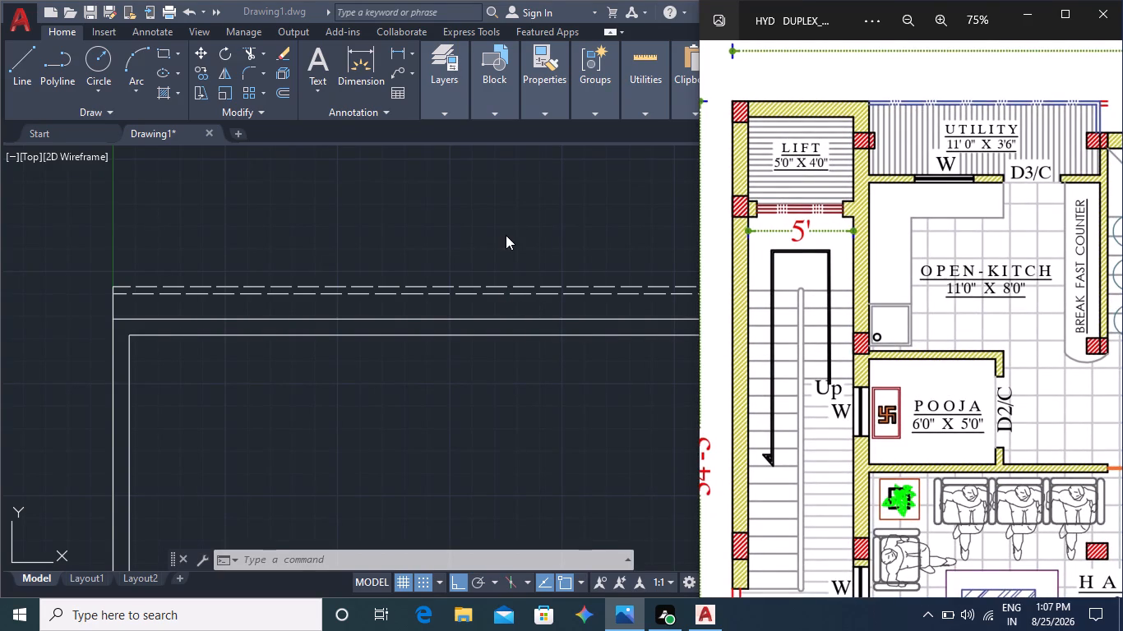
pyautogui.moveTo(928, 316); pyautogui.dragTo(899, 318, button='middle')
pyautogui.moveTo(936, 322); pyautogui.dragTo(909, 319, button='middle')
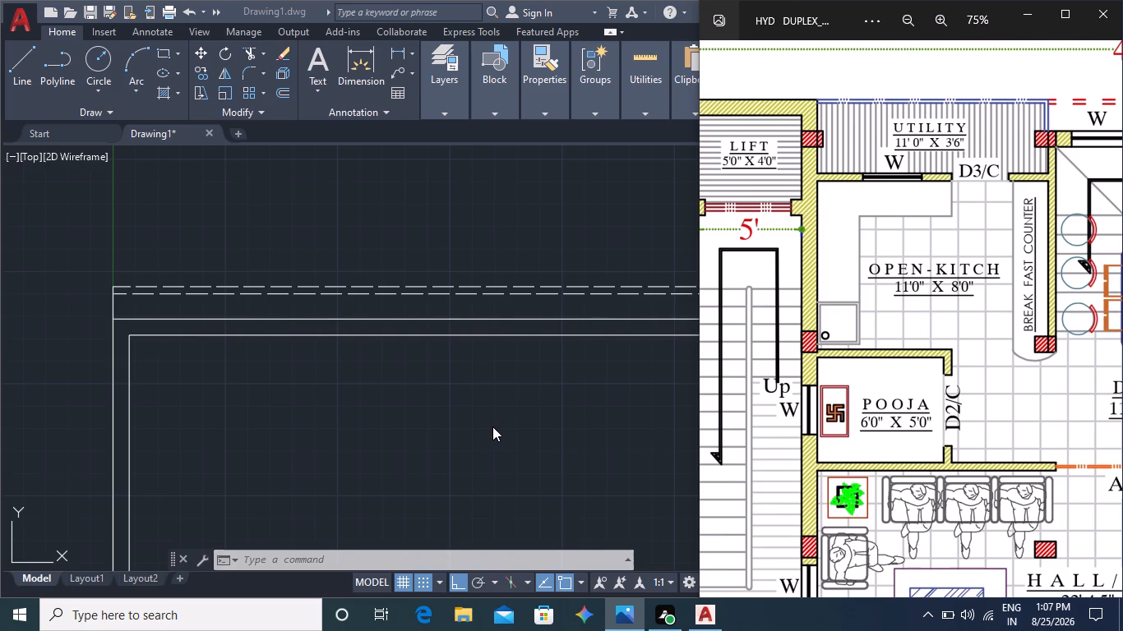
pyautogui.middleClick(845, 409)
# Explode the inner wall rectangle into separate lines.
pyautogui.moveTo(589, 442); pyautogui.dragTo(583, 422, button='middle')
pyautogui.moveTo(576, 427); pyautogui.dragTo(535, 329, button='middle')
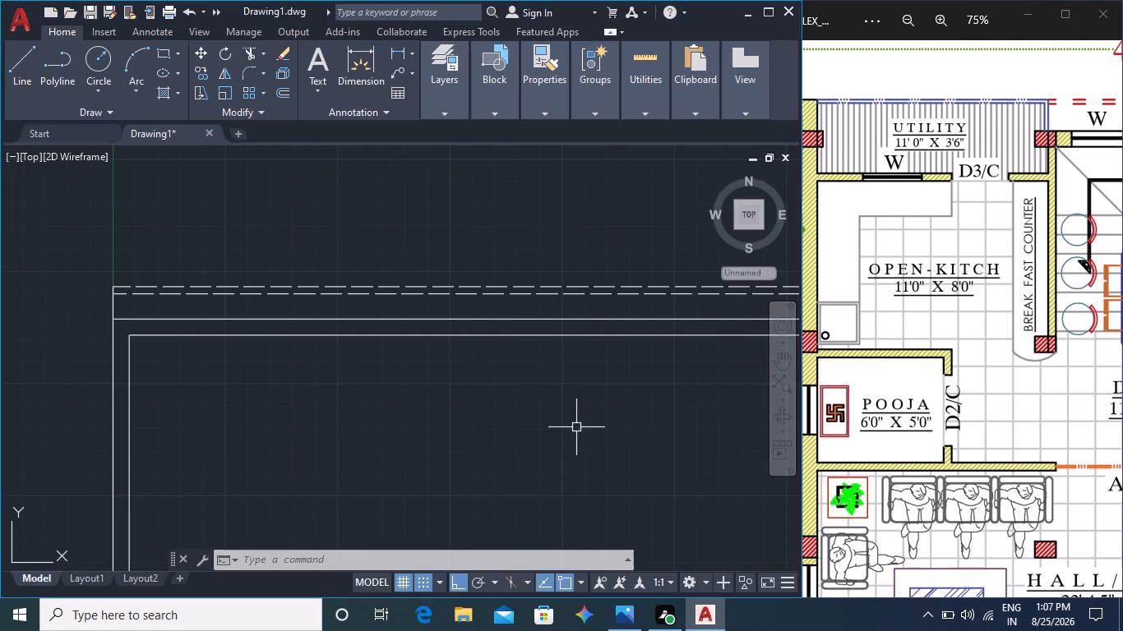
pyautogui.scroll(-1, 537, 354)
pyautogui.moveTo(535, 400); pyautogui.dragTo(527, 297, button='middle')
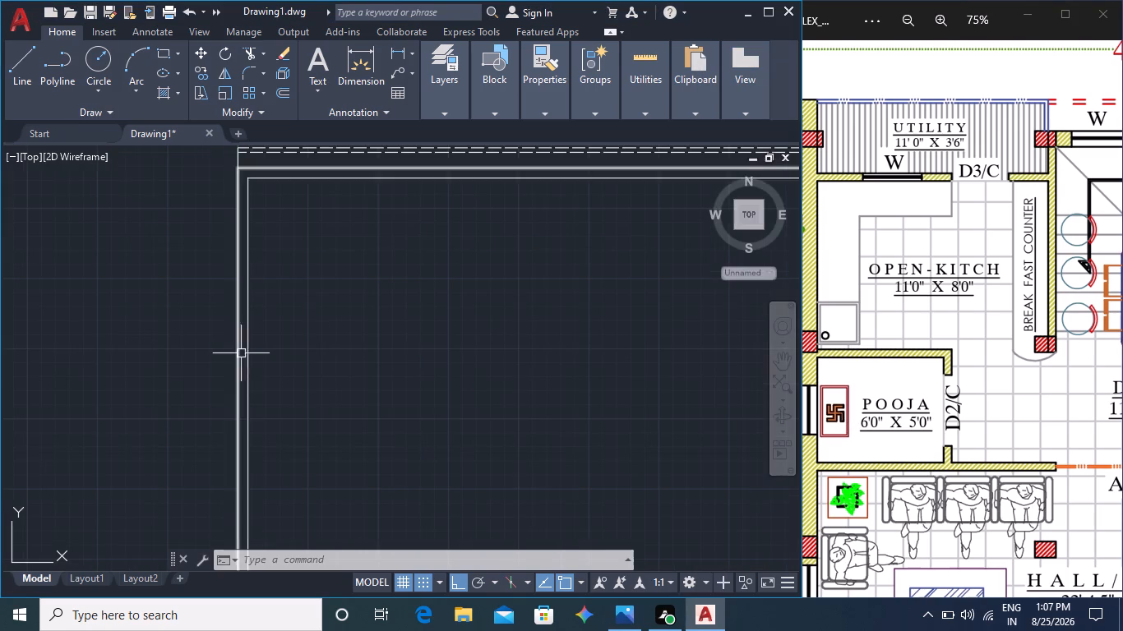
pyautogui.click(234, 337)
pyautogui.press('Escape')
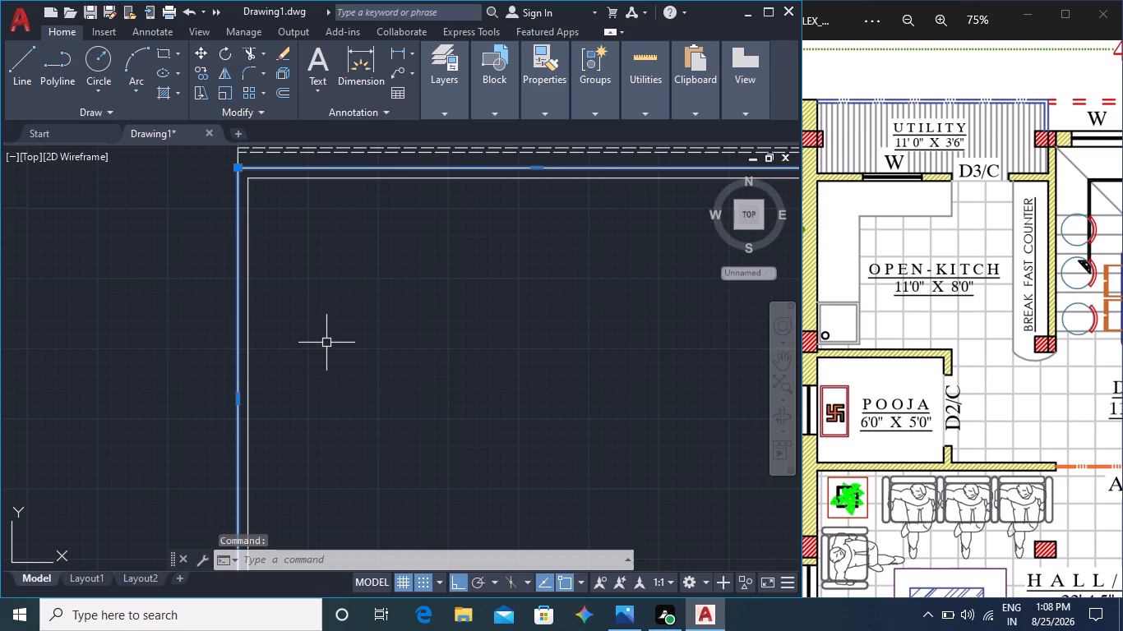
pyautogui.press('Escape')
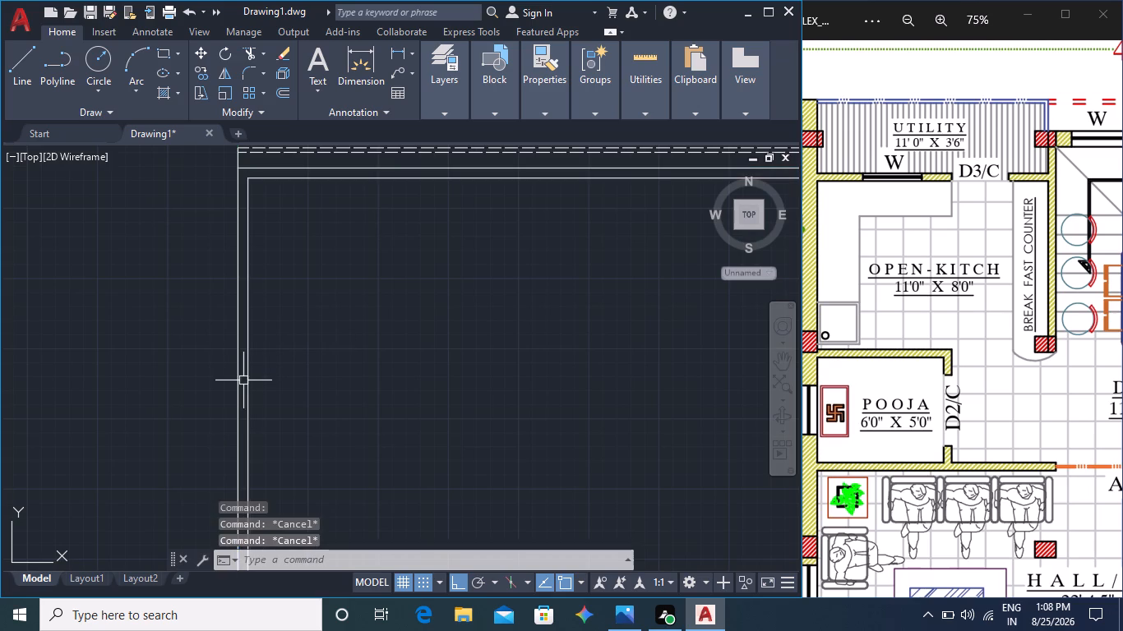
pyautogui.click(245, 380)
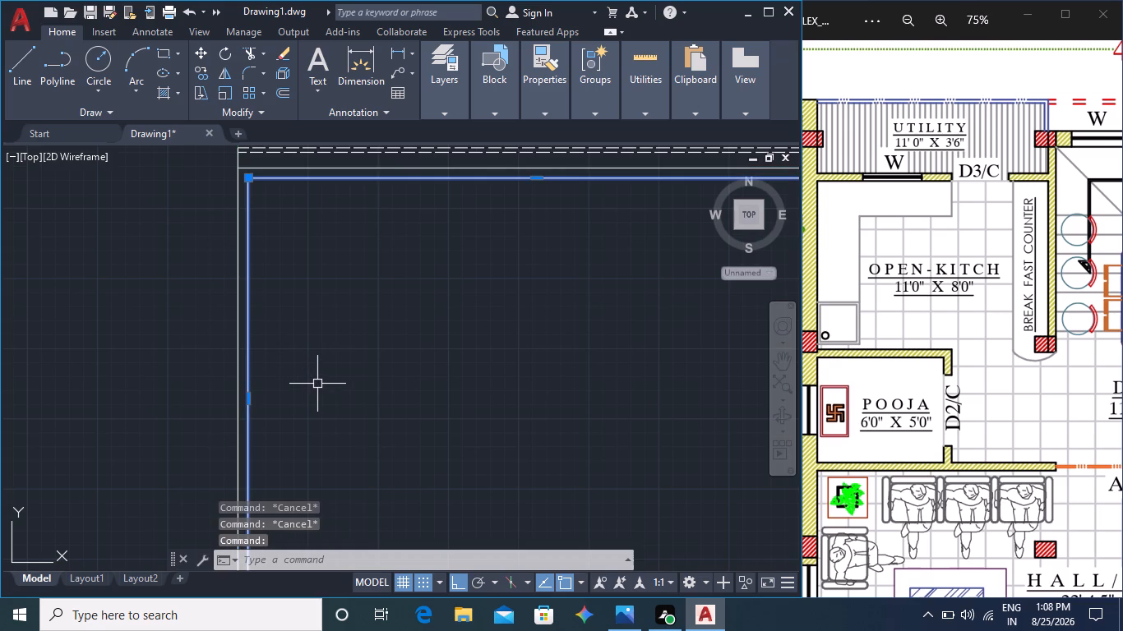
pyautogui.press('x')
pyautogui.press('Return')
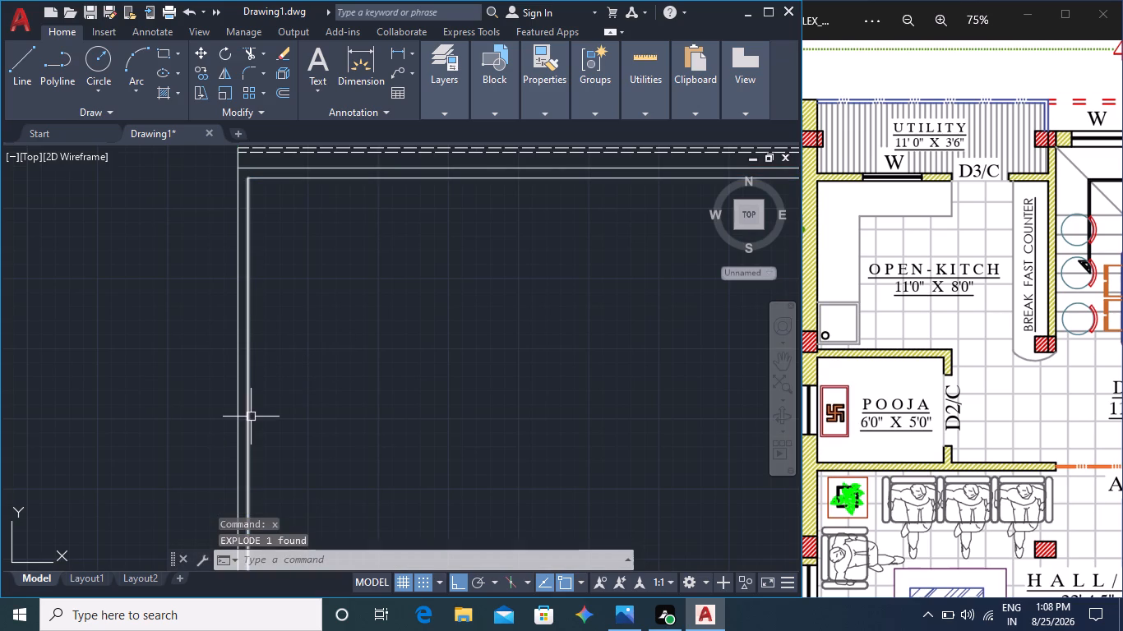
# Examine the reference plan's lift, staircase, kitchen, pooja and hall along the 34'-3" side, and the overall Duplex Second Floor layout.
pyautogui.click(251, 417)
pyautogui.scroll(-2, 325, 405)
pyautogui.moveTo(419, 434); pyautogui.dragTo(395, 407, button='middle')
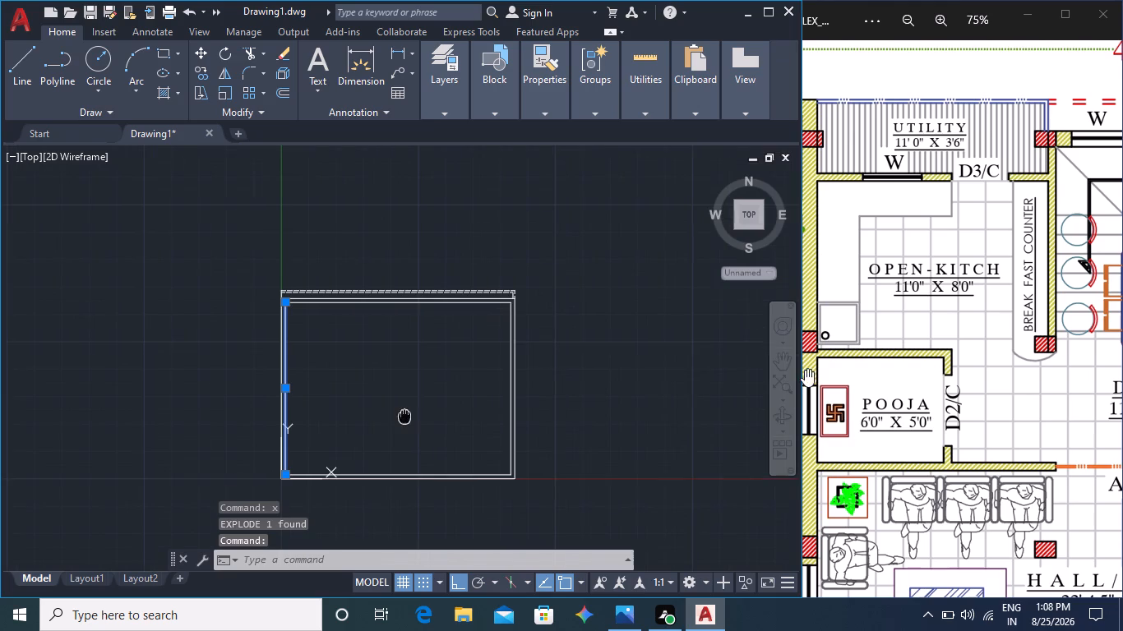
pyautogui.middleClick(894, 315)
pyautogui.moveTo(853, 216); pyautogui.dragTo(866, 262, button='middle')
pyautogui.moveTo(821, 281); pyautogui.dragTo(917, 268, button='middle')
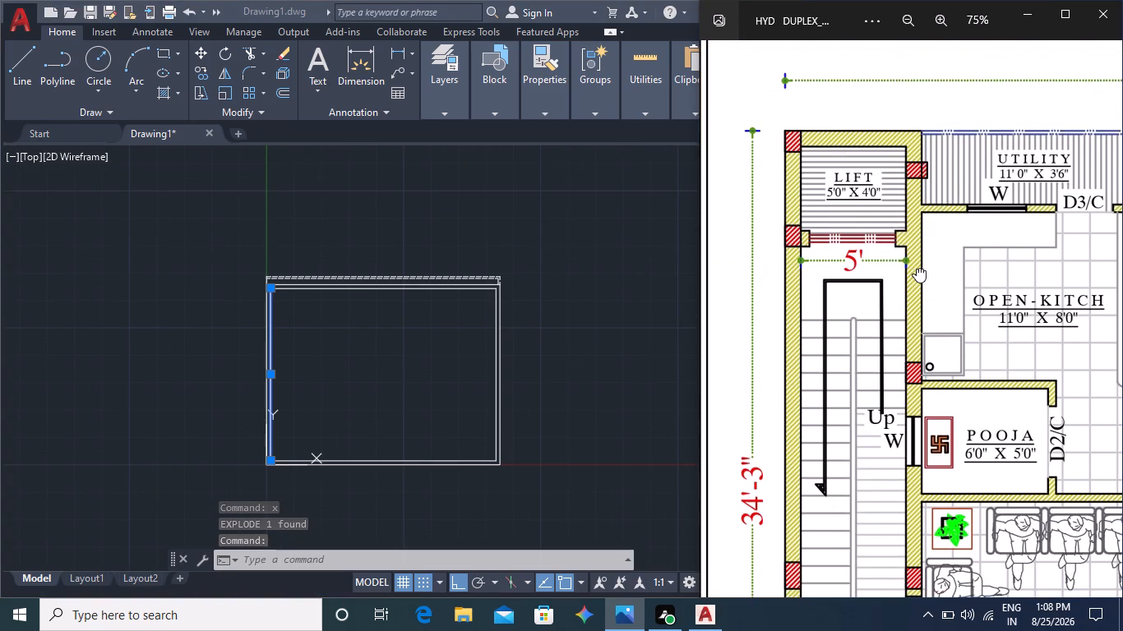
pyautogui.moveTo(899, 323); pyautogui.dragTo(894, 248, button='middle')
pyautogui.scroll(-2, 895, 269)
pyautogui.moveTo(906, 382); pyautogui.dragTo(899, 297, button='middle')
pyautogui.scroll(-1, 894, 317)
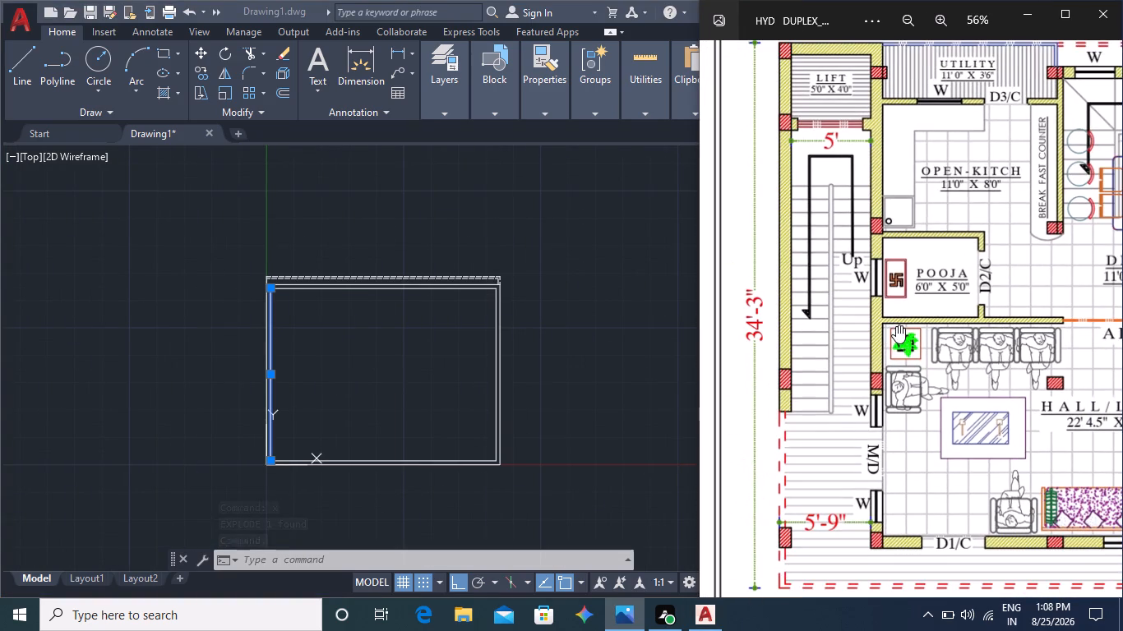
pyautogui.moveTo(896, 349); pyautogui.dragTo(896, 305, button='middle')
pyautogui.moveTo(896, 305); pyautogui.dragTo(895, 322, button='middle')
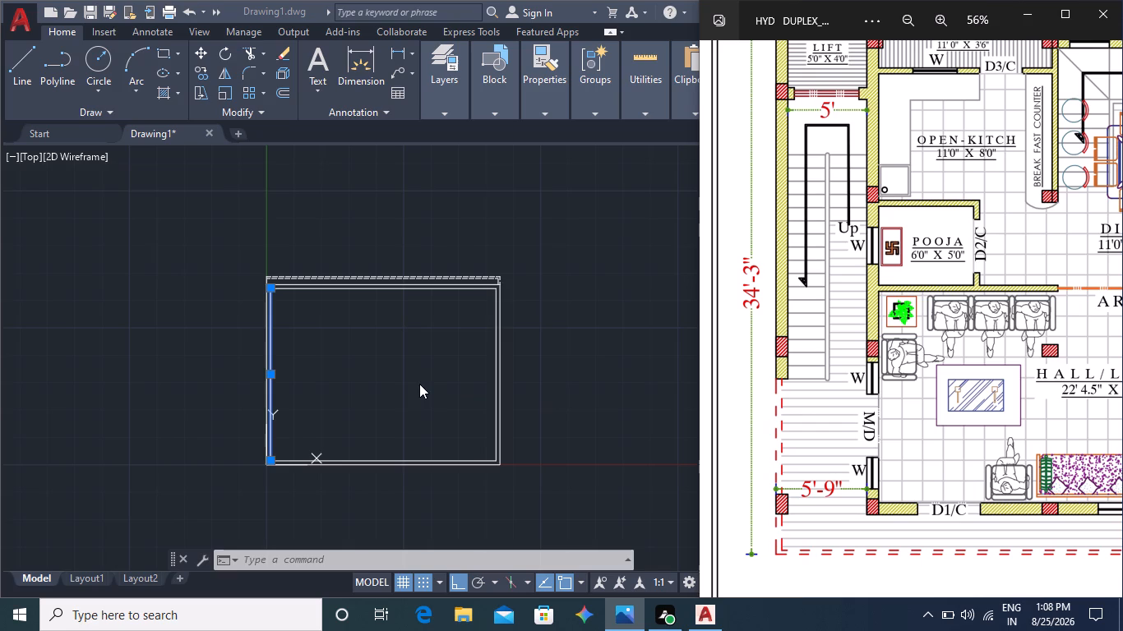
pyautogui.press('Escape')
pyautogui.press('Escape')
pyautogui.press('Escape')
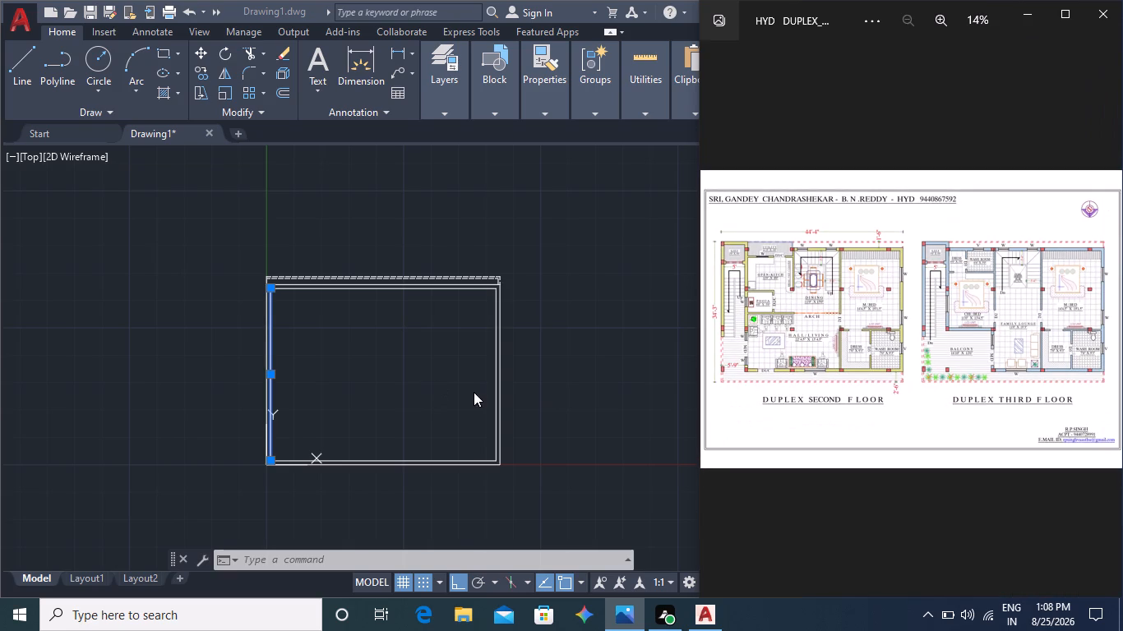
pyautogui.scroll(7, 842, 370)
pyautogui.moveTo(792, 391); pyautogui.dragTo(917, 345, button='middle')
pyautogui.moveTo(878, 372); pyautogui.dragTo(876, 339, button='middle')
pyautogui.moveTo(857, 372); pyautogui.dragTo(867, 345, button='middle')
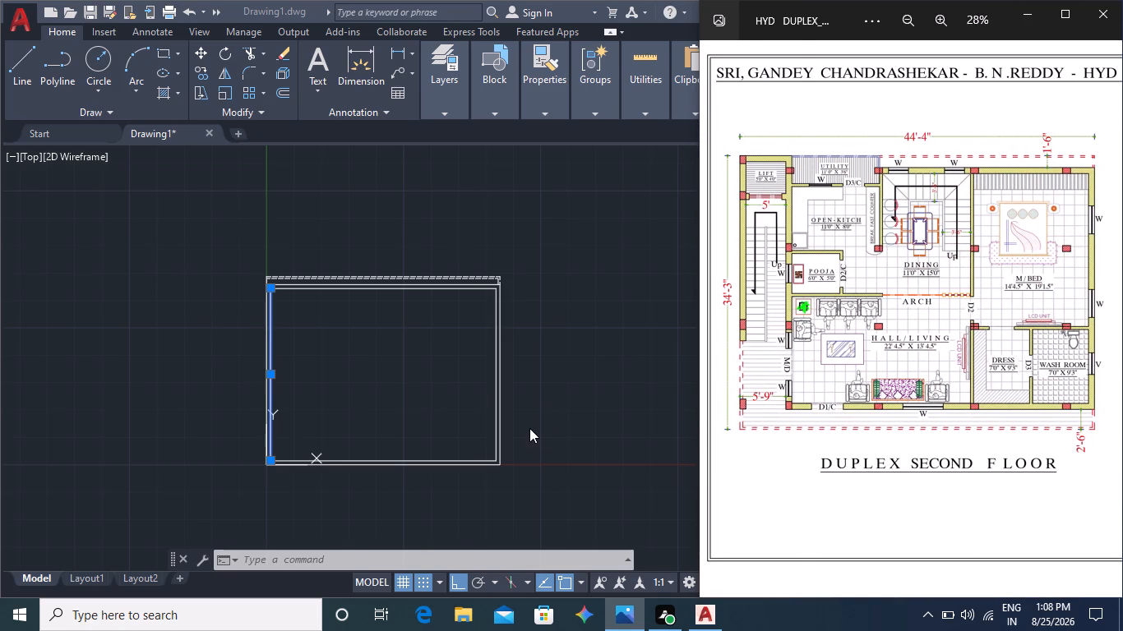
pyautogui.middleClick(449, 426)
pyautogui.press('Escape')
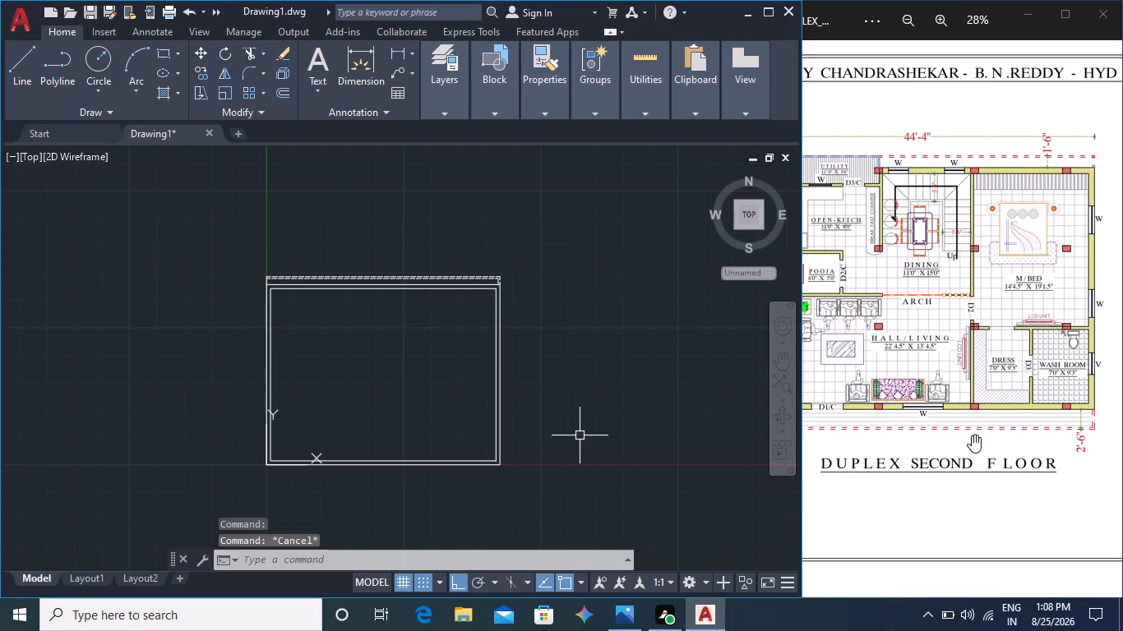
# Start a line at the outer wall's bottom-right corner for the bottom projection shown below the wash room in the reference plan.
pyautogui.scroll(5, 1071, 408)
pyautogui.moveTo(1074, 413); pyautogui.dragTo(1015, 394, button='middle')
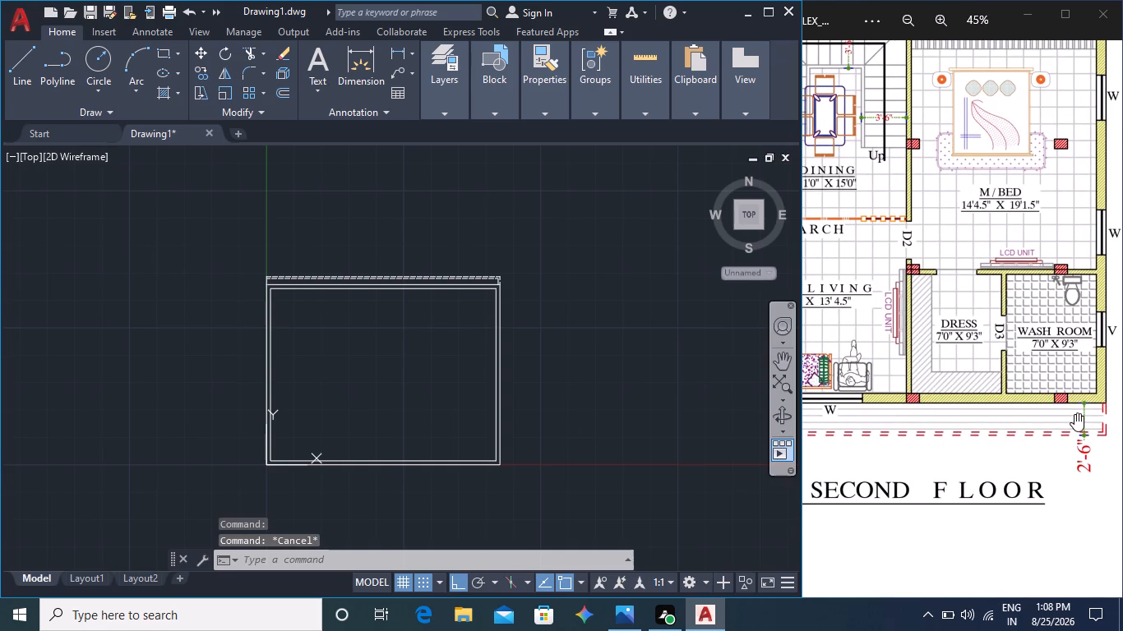
pyautogui.scroll(4, 501, 458)
pyautogui.moveTo(499, 474); pyautogui.dragTo(554, 377, button='middle')
pyautogui.moveTo(560, 421); pyautogui.dragTo(612, 303, button='middle')
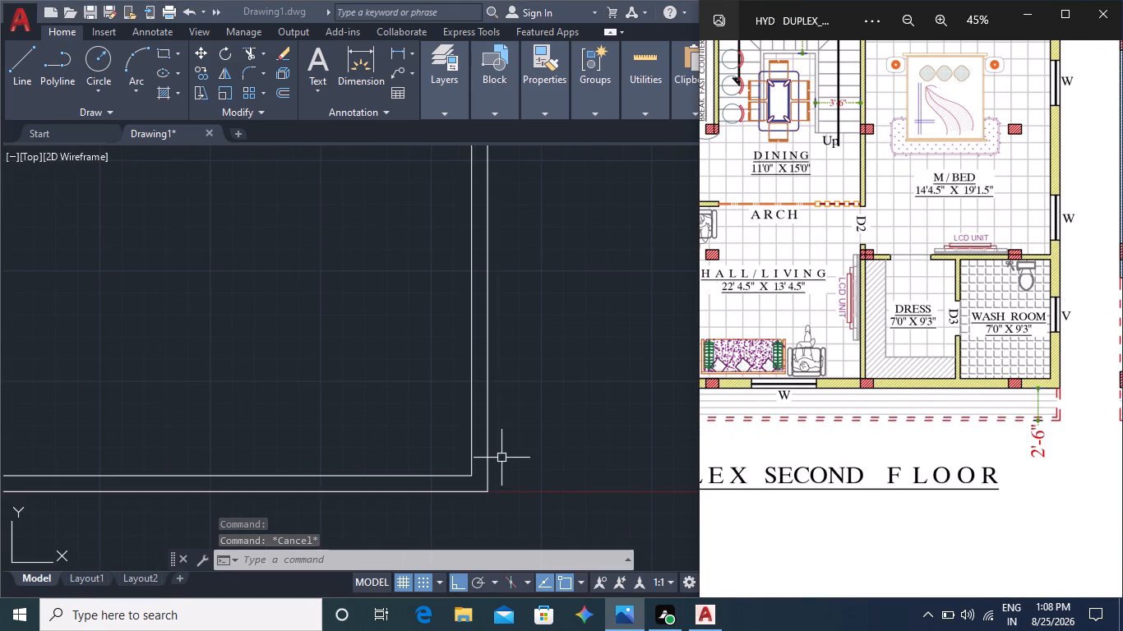
pyautogui.click(29, 69)
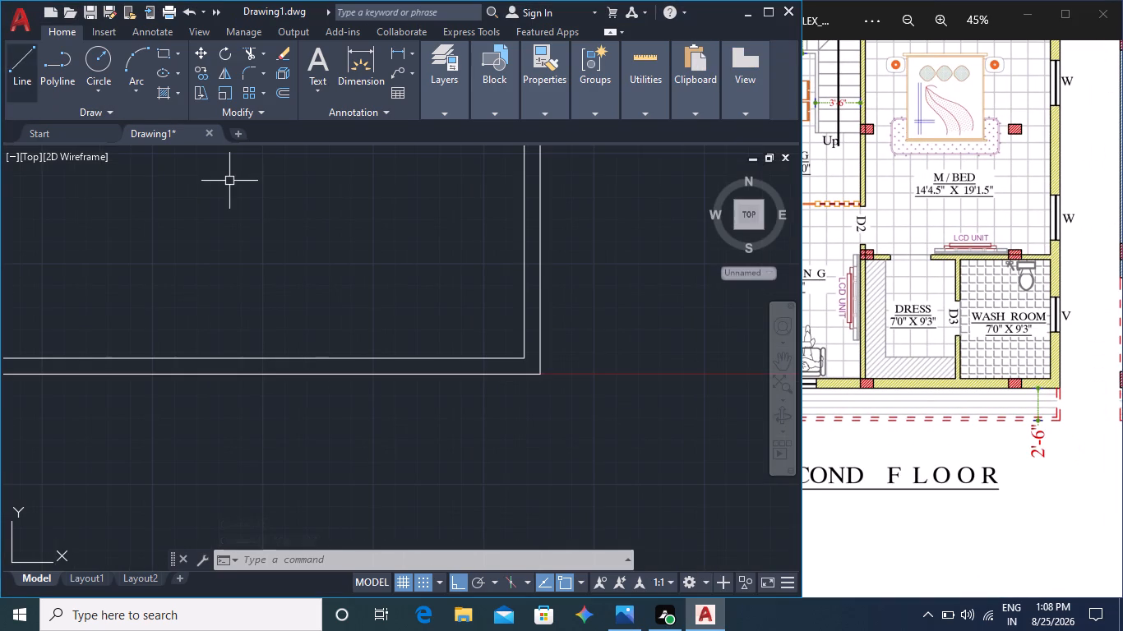
pyautogui.click(538, 372)
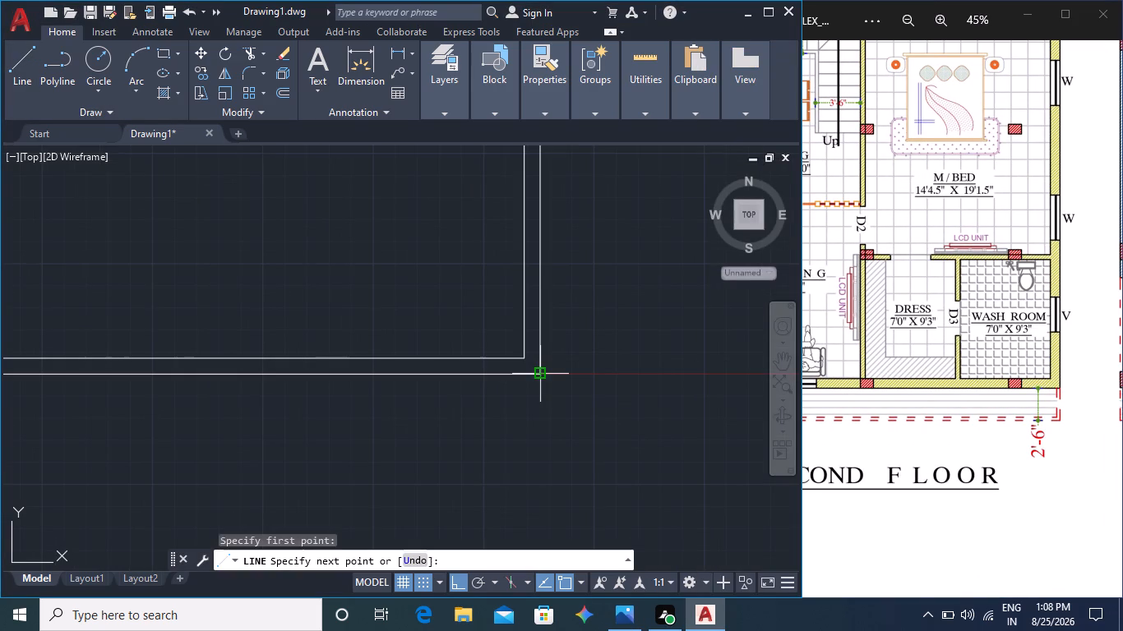
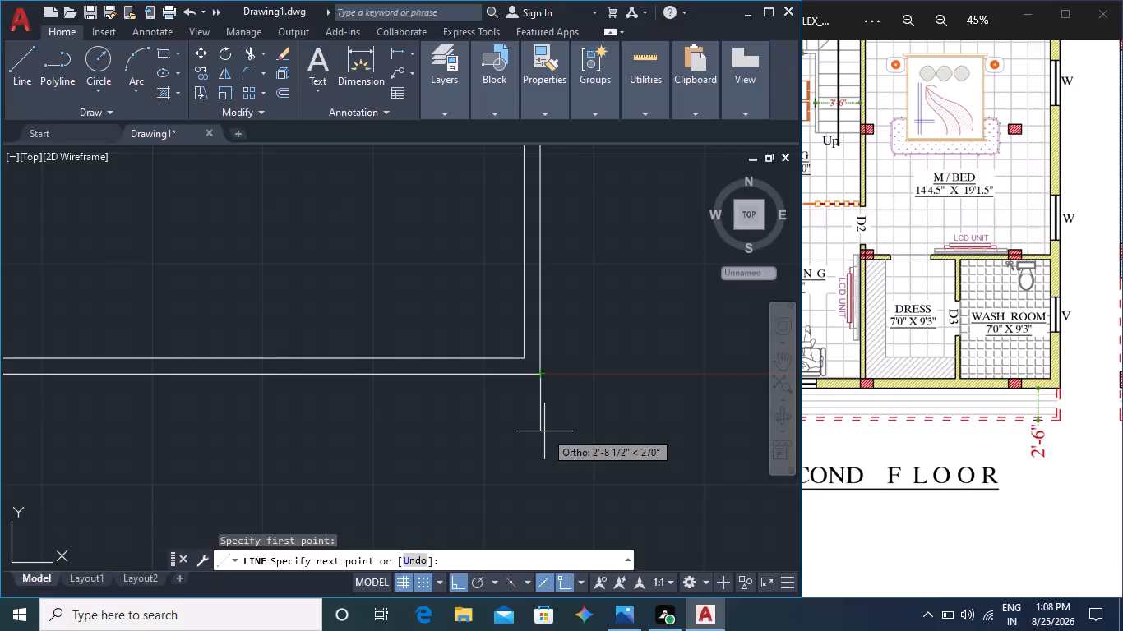
# Draw the bottom projection outline 2'6" below the outer wall, running its full width and closing up to the wall's bottom-left corner.
pyautogui.write("2'")
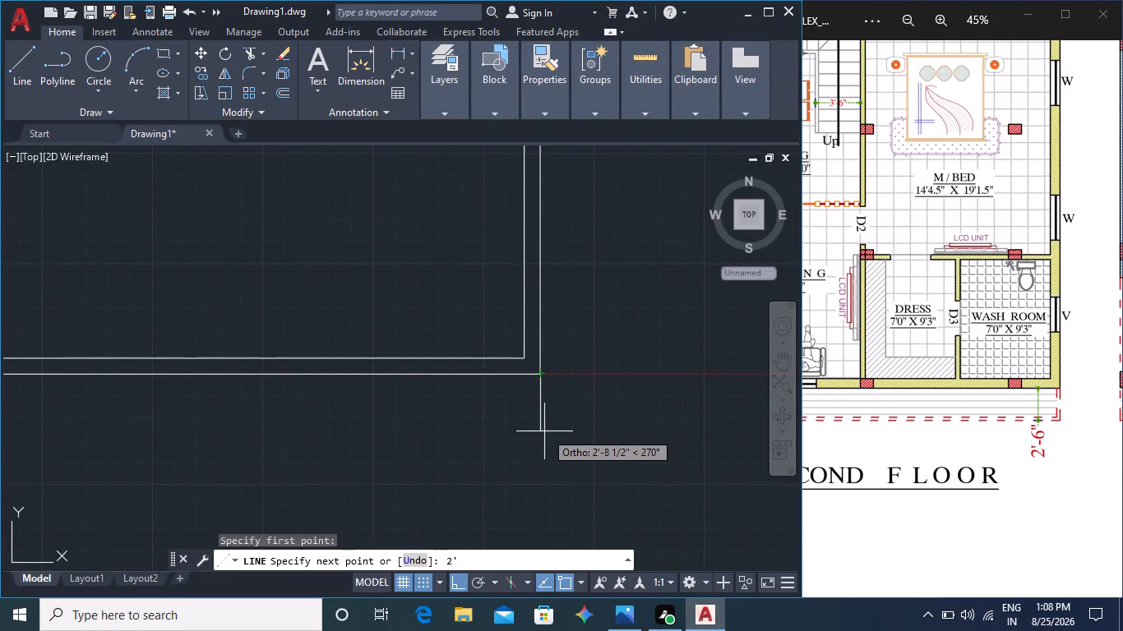
pyautogui.press('6')
pyautogui.hotkey('shift', '"')
pyautogui.press('Return')
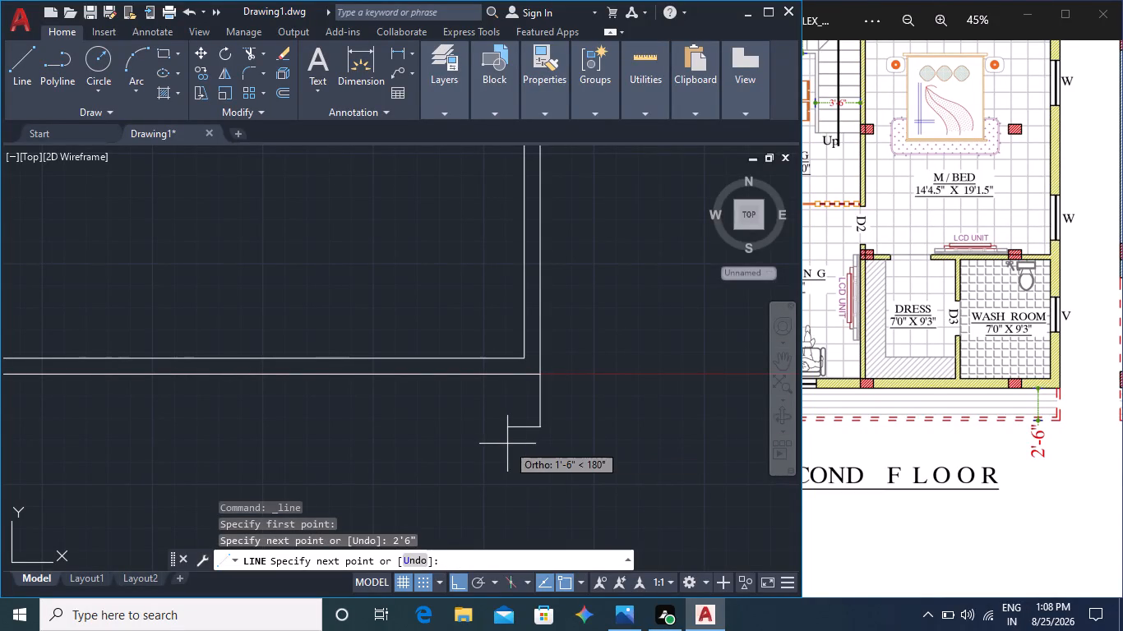
pyautogui.moveTo(395, 444); pyautogui.dragTo(595, 423, button='middle')
pyautogui.scroll(-2, 512, 421)
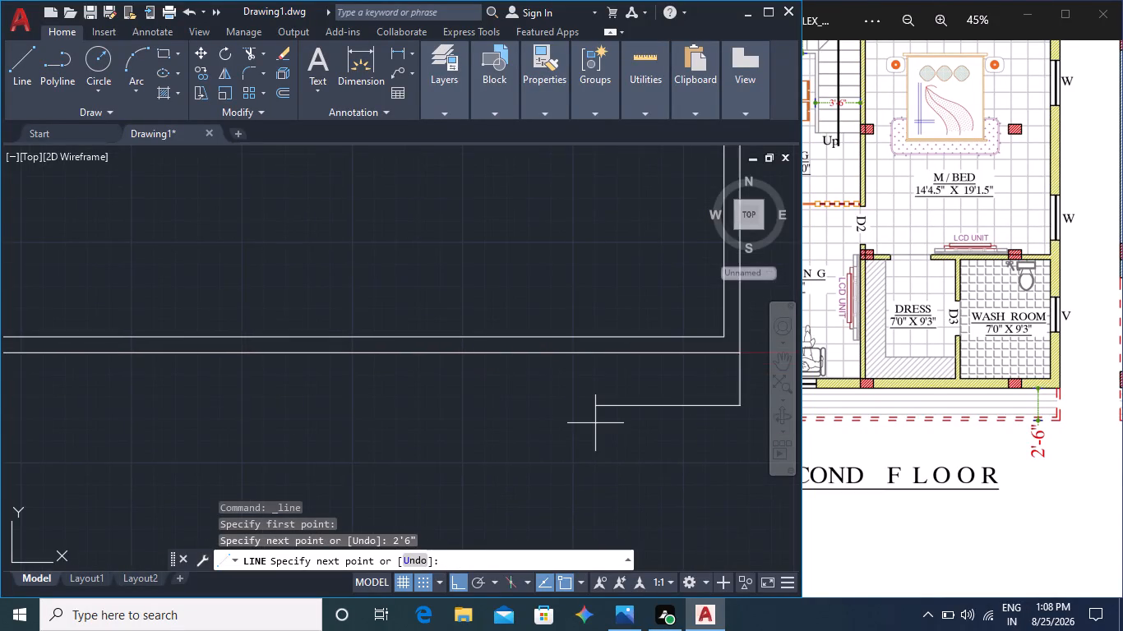
pyautogui.moveTo(348, 423); pyautogui.dragTo(488, 421, button='middle')
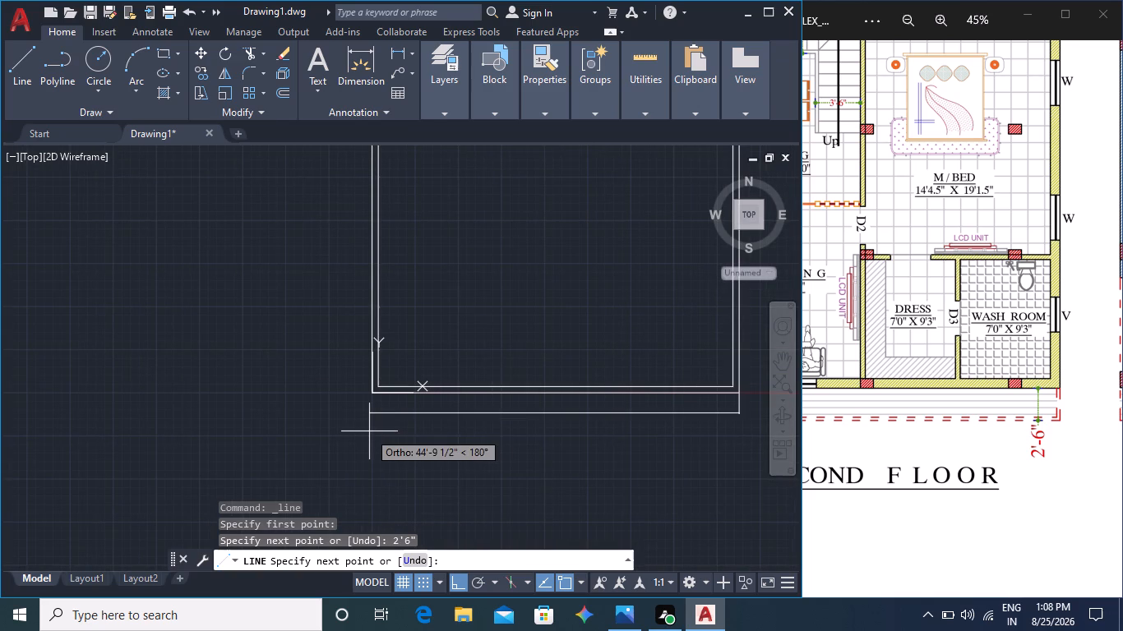
pyautogui.scroll(5, 381, 430)
pyautogui.moveTo(364, 426); pyautogui.dragTo(446, 495, button='middle')
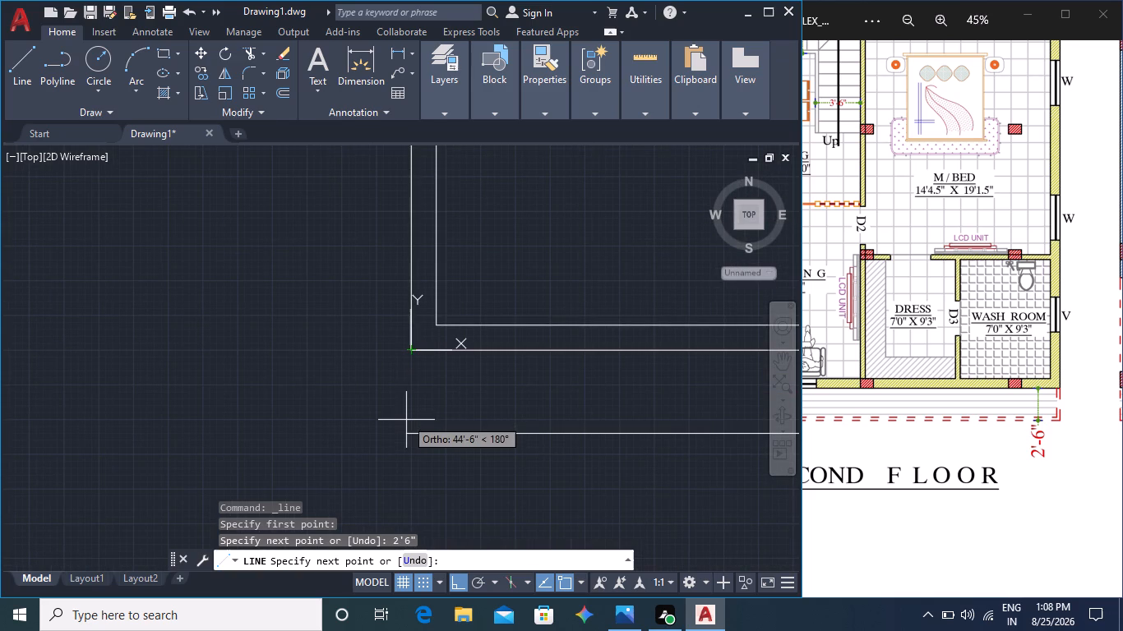
pyautogui.click(412, 434)
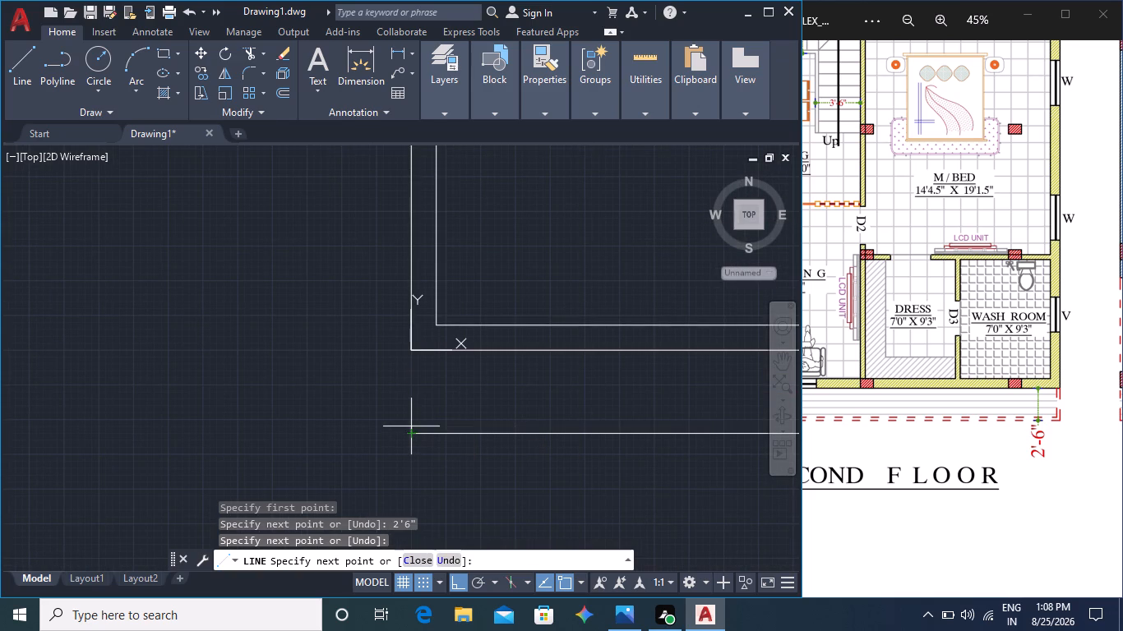
pyautogui.click(411, 345)
pyautogui.press('Escape')
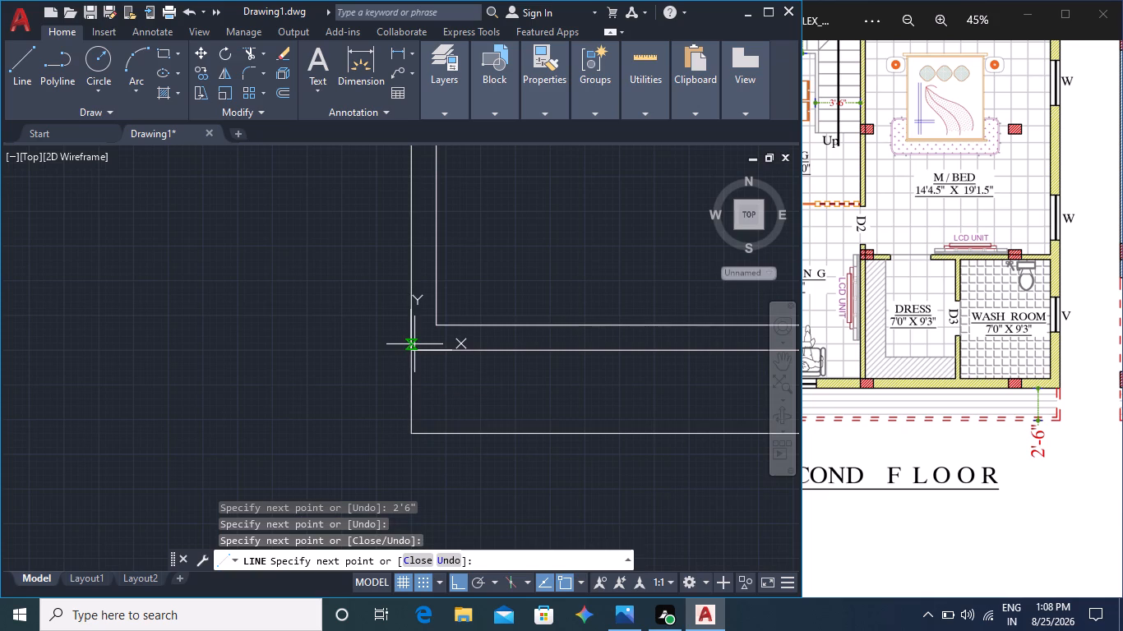
# Offset the bottom projection's right edge and long bottom line 4" inward.
pyautogui.scroll(-2, 437, 398)
pyautogui.moveTo(518, 481); pyautogui.dragTo(270, 428, button='middle')
pyautogui.click(418, 357)
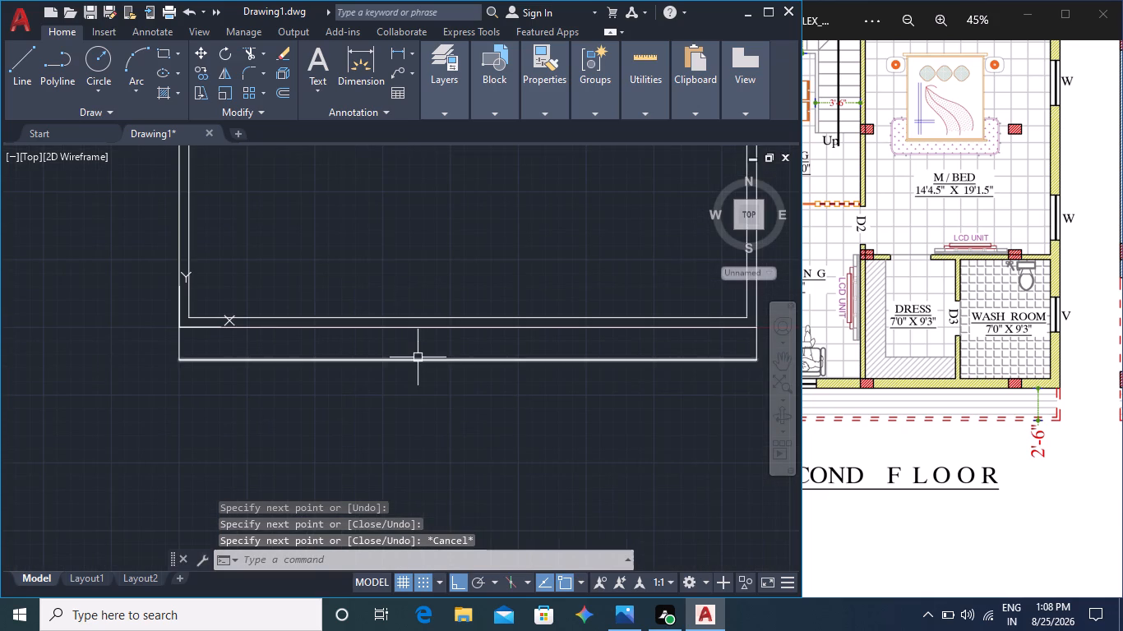
pyautogui.click(180, 339)
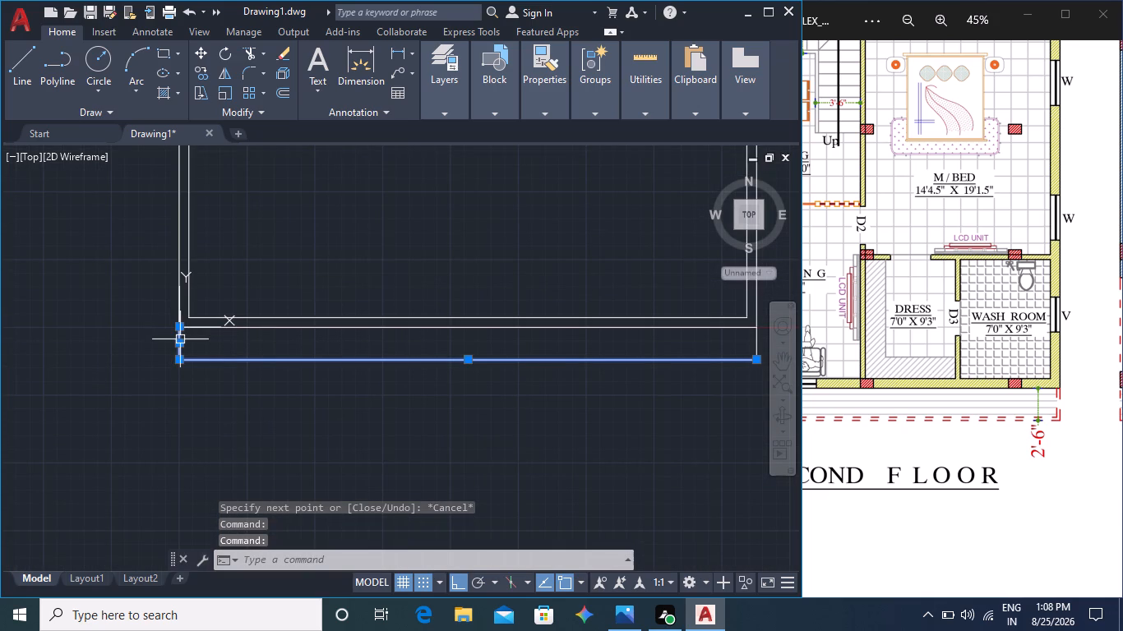
pyautogui.moveTo(430, 347); pyautogui.dragTo(215, 370, button='middle')
pyautogui.scroll(2, 608, 385)
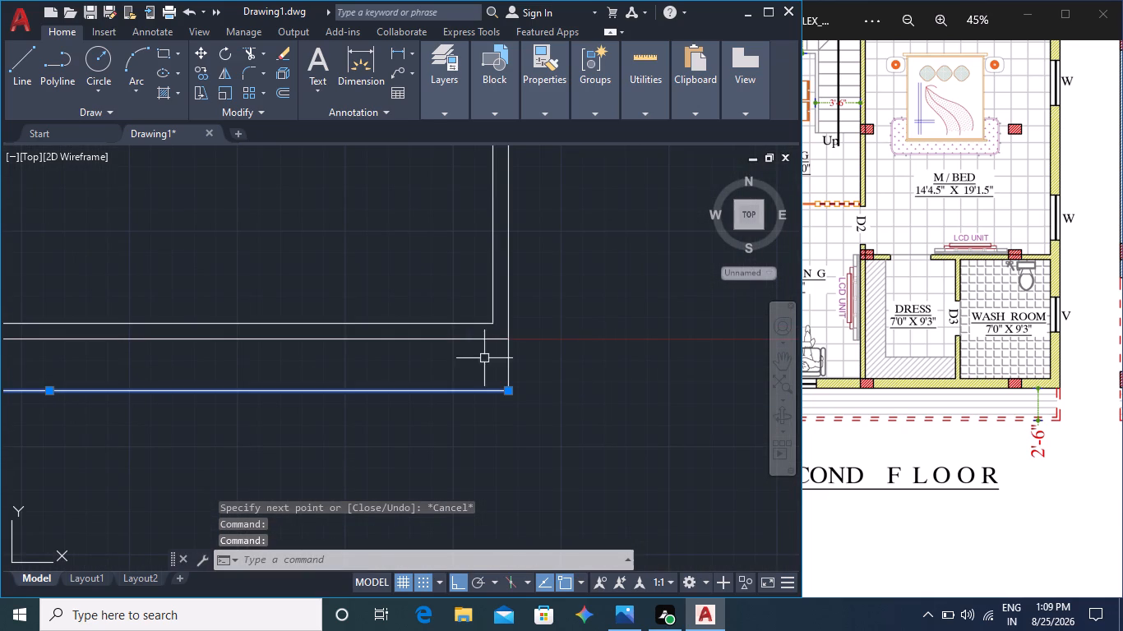
pyautogui.click(507, 368)
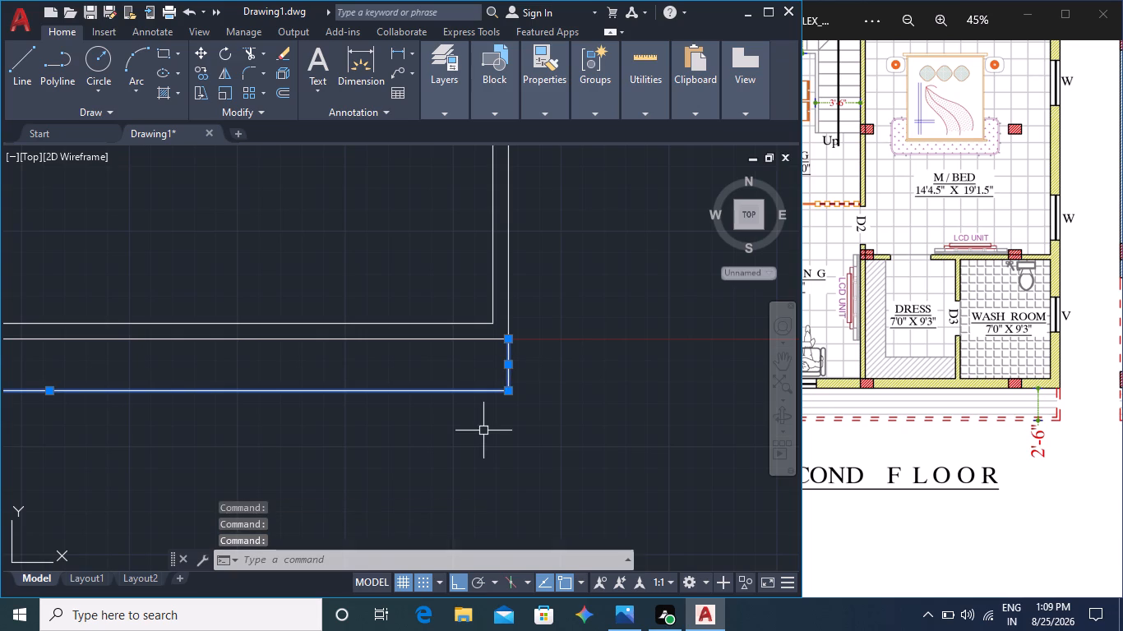
pyautogui.press('o')
pyautogui.press('Return')
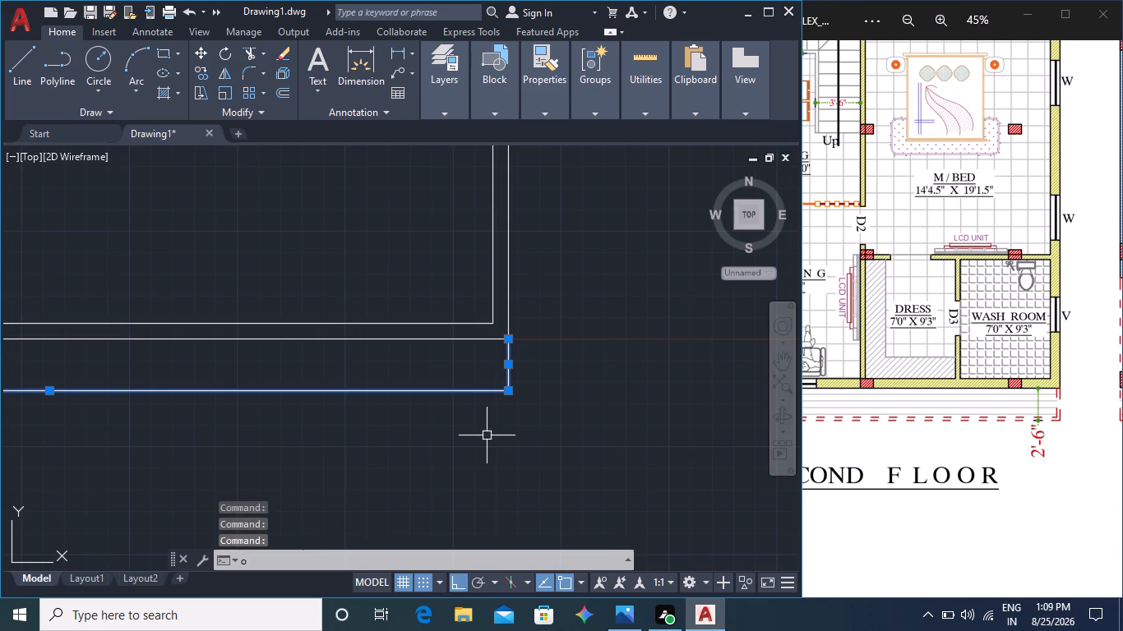
pyautogui.click(506, 368)
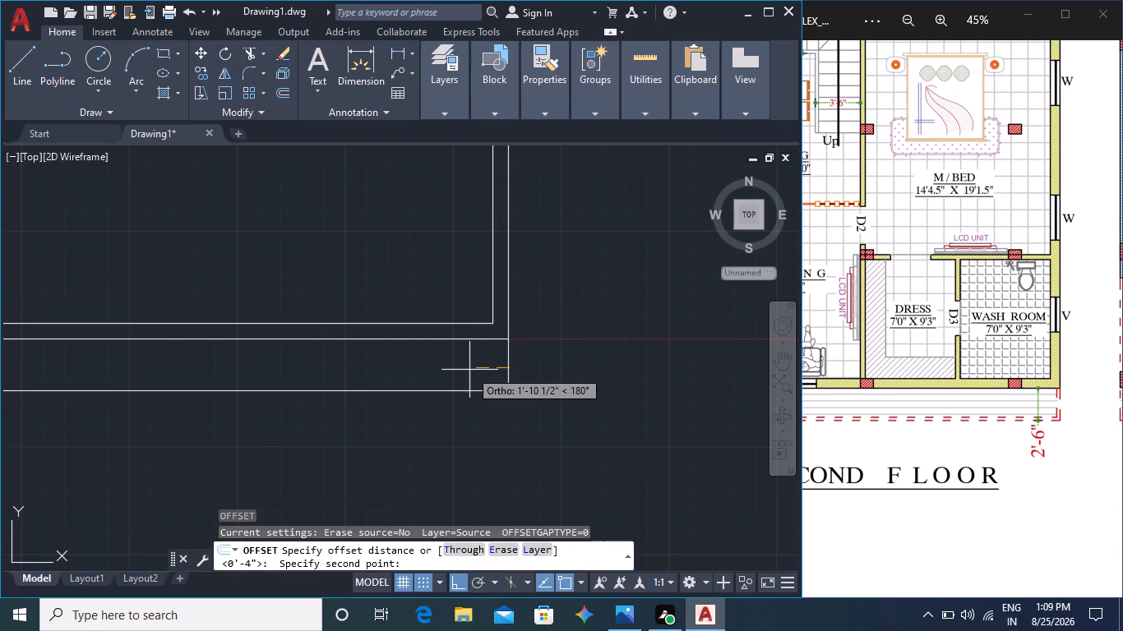
pyautogui.press('4')
pyautogui.hotkey('shift', '"')
pyautogui.press('Return')
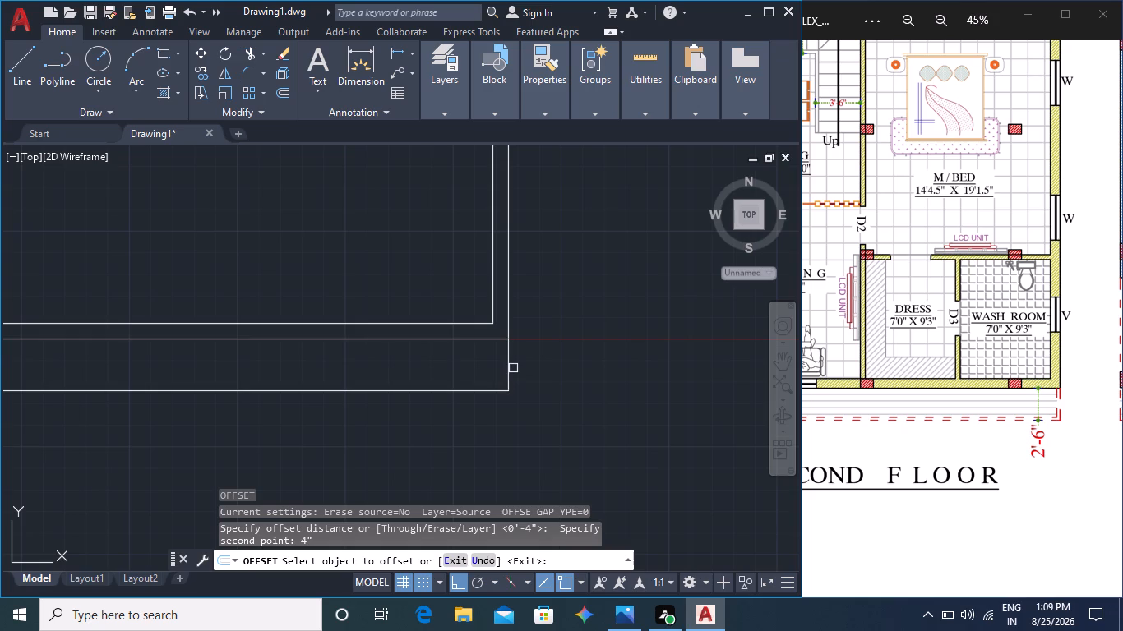
pyautogui.click(512, 368)
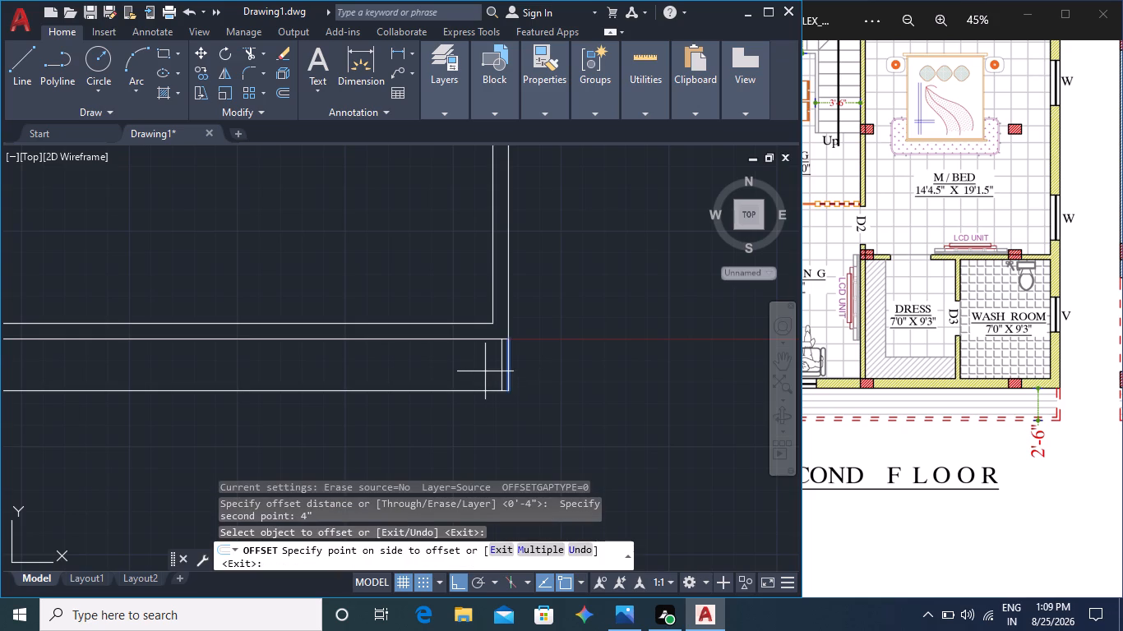
pyautogui.click(483, 372)
pyautogui.click(432, 389)
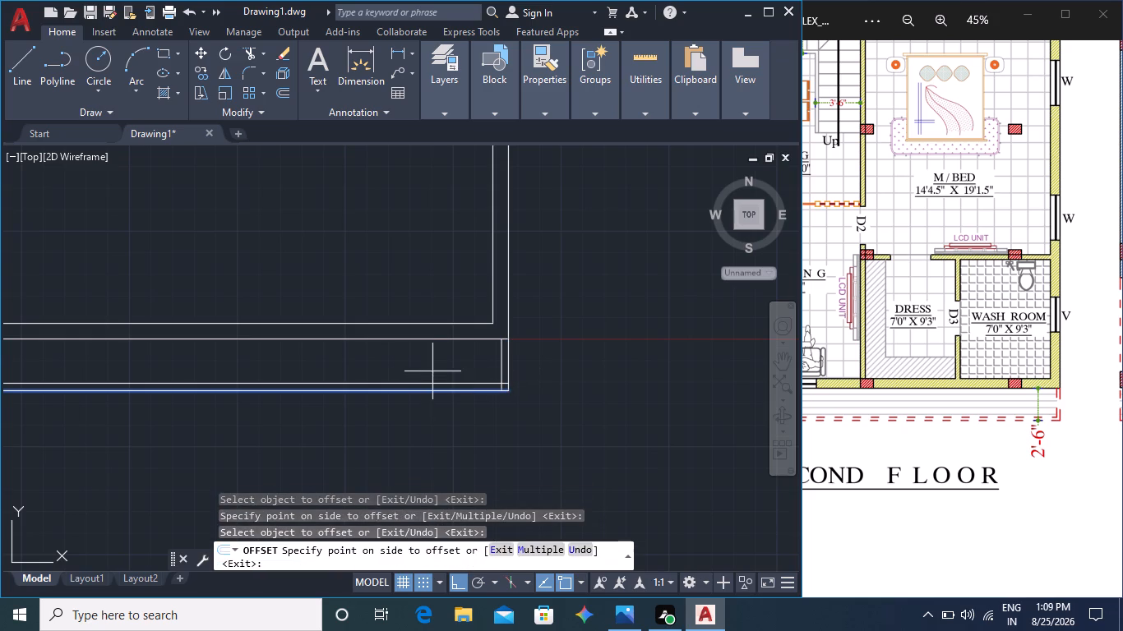
pyautogui.click(433, 363)
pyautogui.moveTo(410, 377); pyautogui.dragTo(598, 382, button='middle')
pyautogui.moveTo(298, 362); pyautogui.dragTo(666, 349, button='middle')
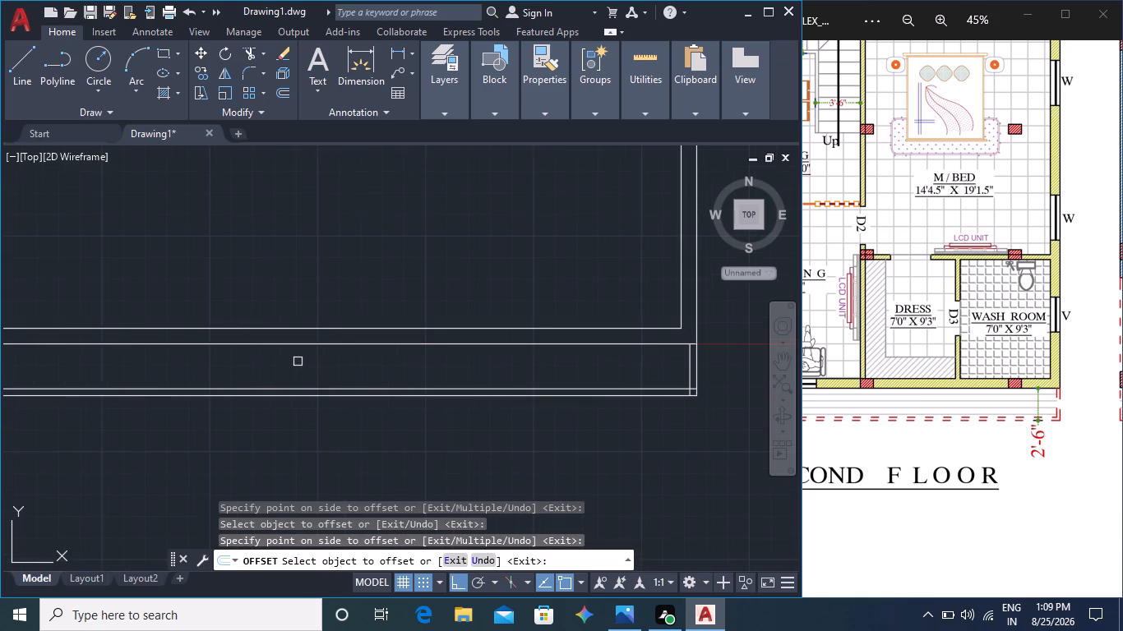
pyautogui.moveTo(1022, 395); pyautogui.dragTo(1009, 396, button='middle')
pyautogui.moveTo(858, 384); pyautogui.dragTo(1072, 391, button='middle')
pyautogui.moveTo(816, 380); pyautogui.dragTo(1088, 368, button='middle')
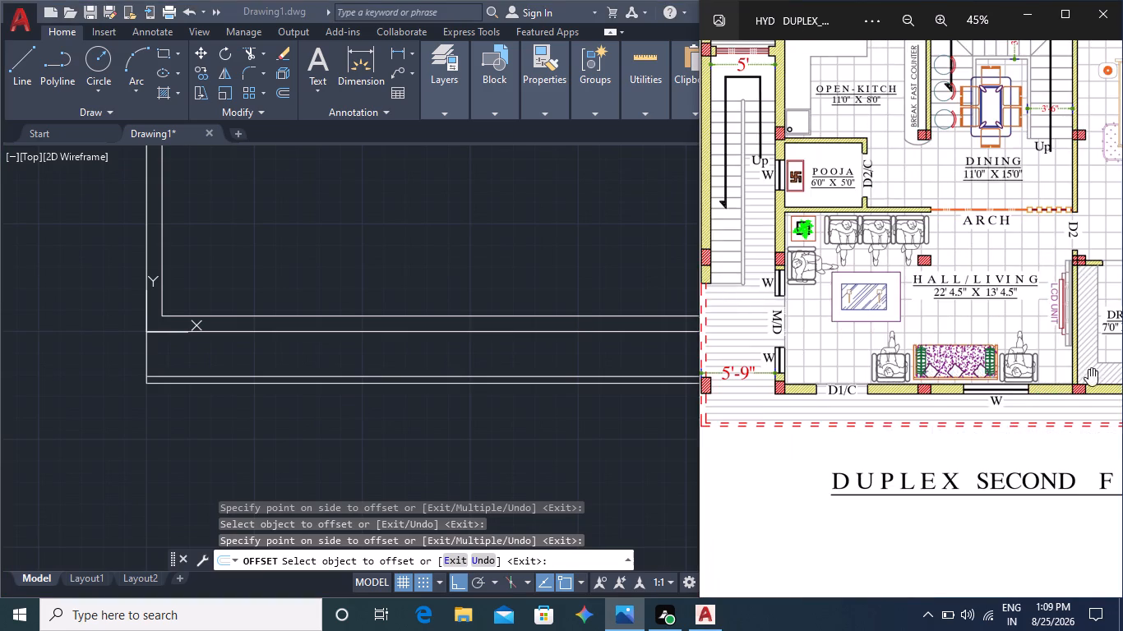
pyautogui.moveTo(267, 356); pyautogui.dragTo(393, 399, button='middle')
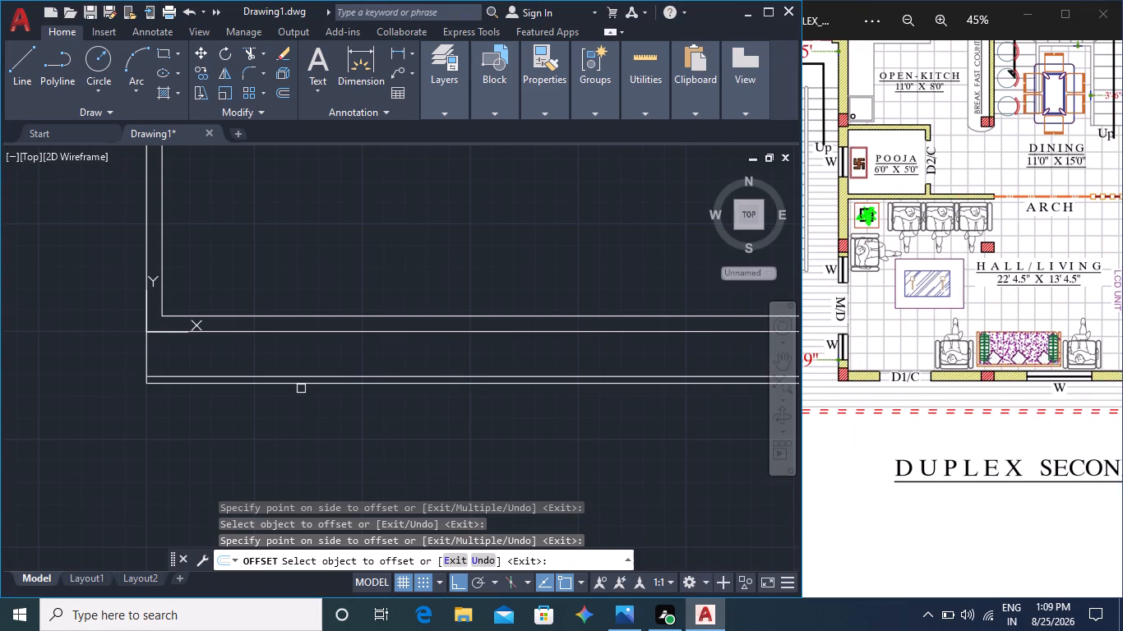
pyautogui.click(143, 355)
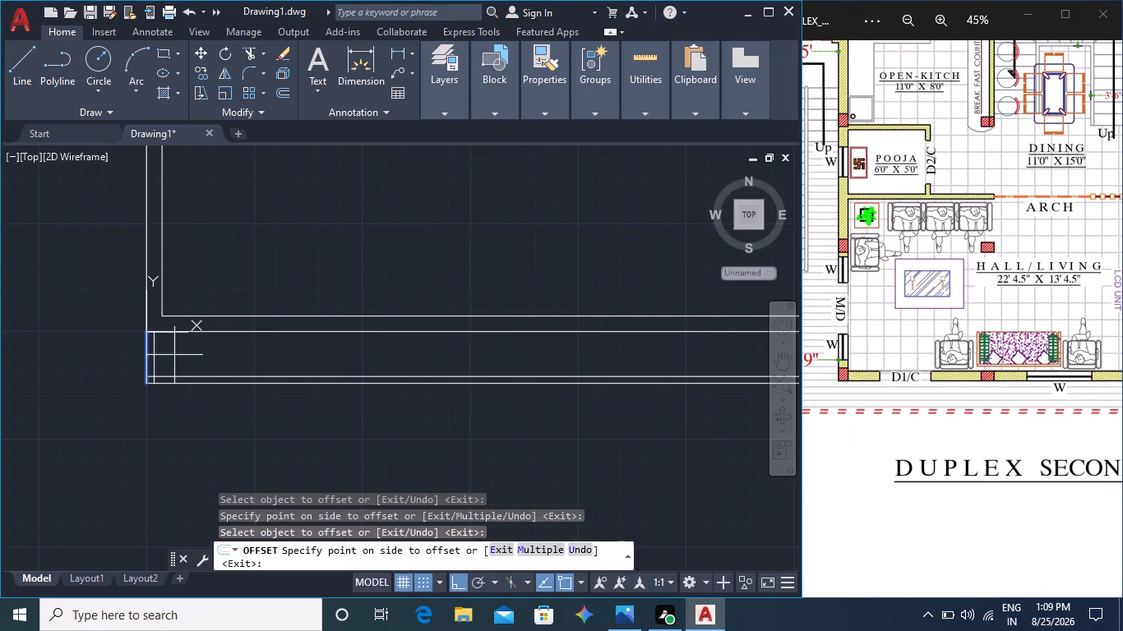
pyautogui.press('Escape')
# Examine the reference plan's 34'-3" side, the 5'-9" passage by the main door, the hall, and the overall floor layout.
pyautogui.middleClick(951, 431)
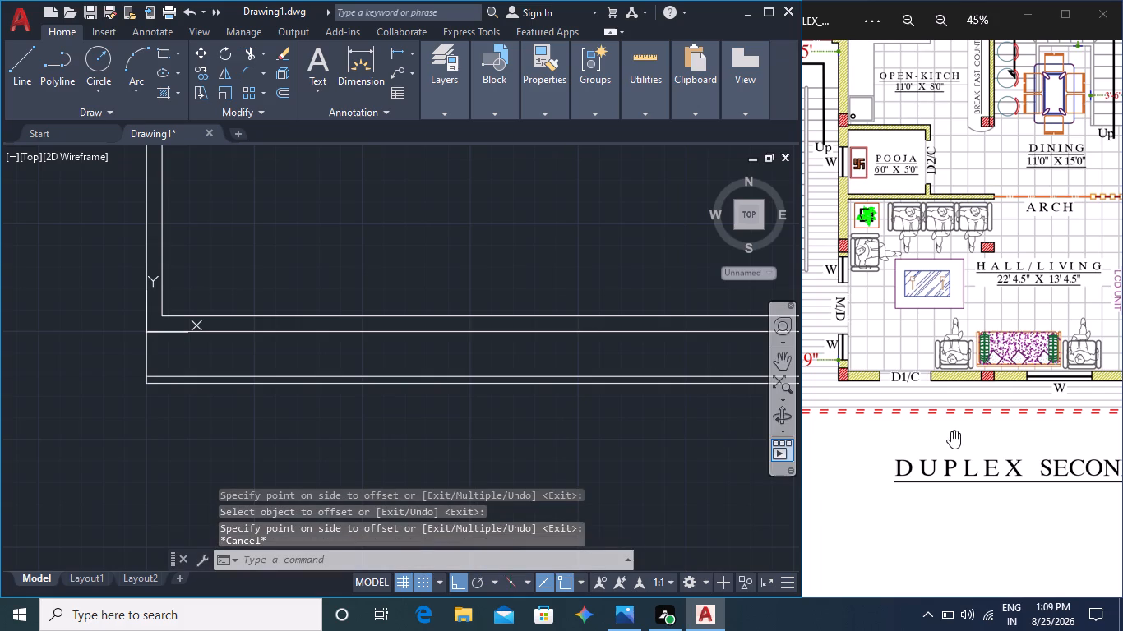
pyautogui.moveTo(867, 409); pyautogui.dragTo(926, 442, button='middle')
pyautogui.moveTo(838, 389); pyautogui.dragTo(839, 412, button='middle')
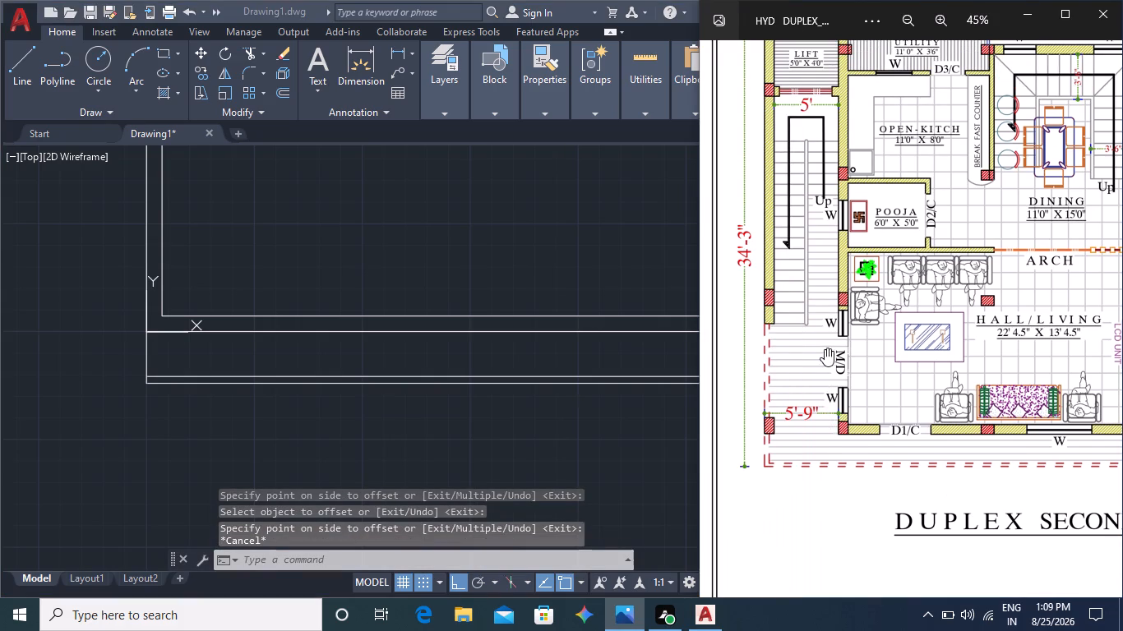
pyautogui.moveTo(825, 345); pyautogui.dragTo(834, 408, button='middle')
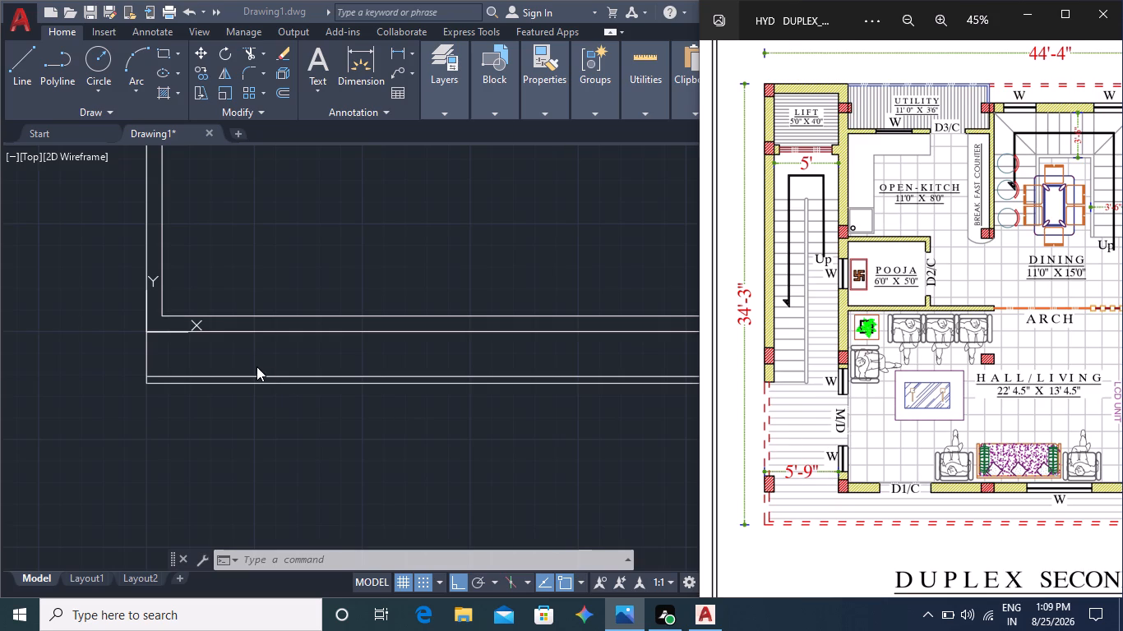
pyautogui.moveTo(869, 414); pyautogui.dragTo(866, 414, button='middle')
pyautogui.moveTo(866, 414); pyautogui.dragTo(834, 414, button='middle')
pyautogui.moveTo(869, 417); pyautogui.dragTo(780, 415, button='middle')
pyautogui.scroll(-1, 864, 417)
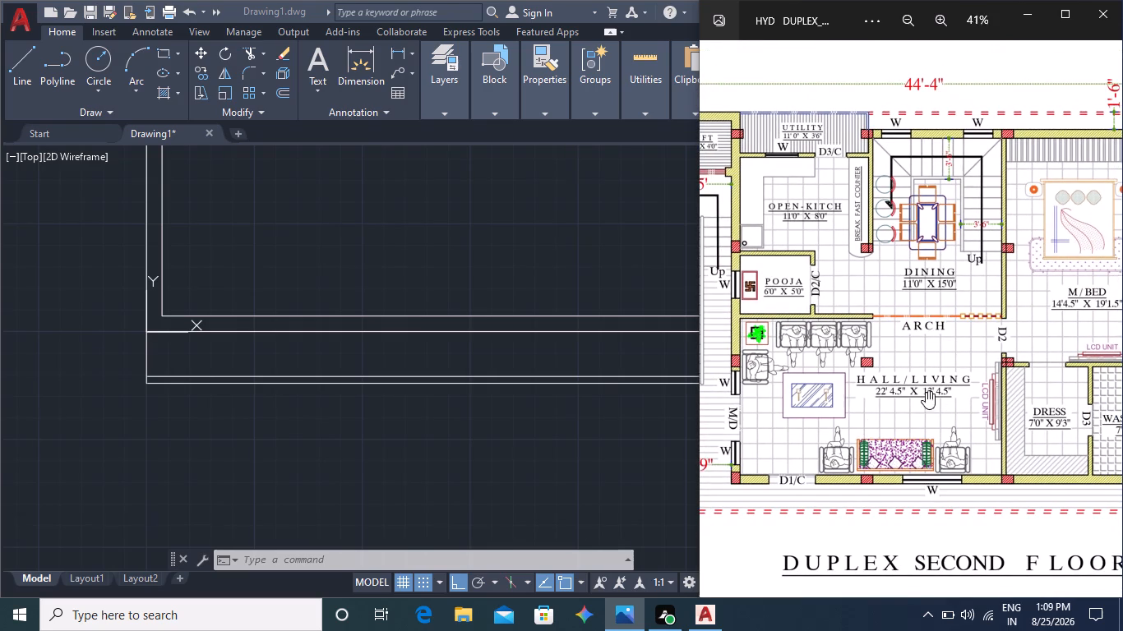
pyautogui.moveTo(742, 408); pyautogui.dragTo(906, 406, button='middle')
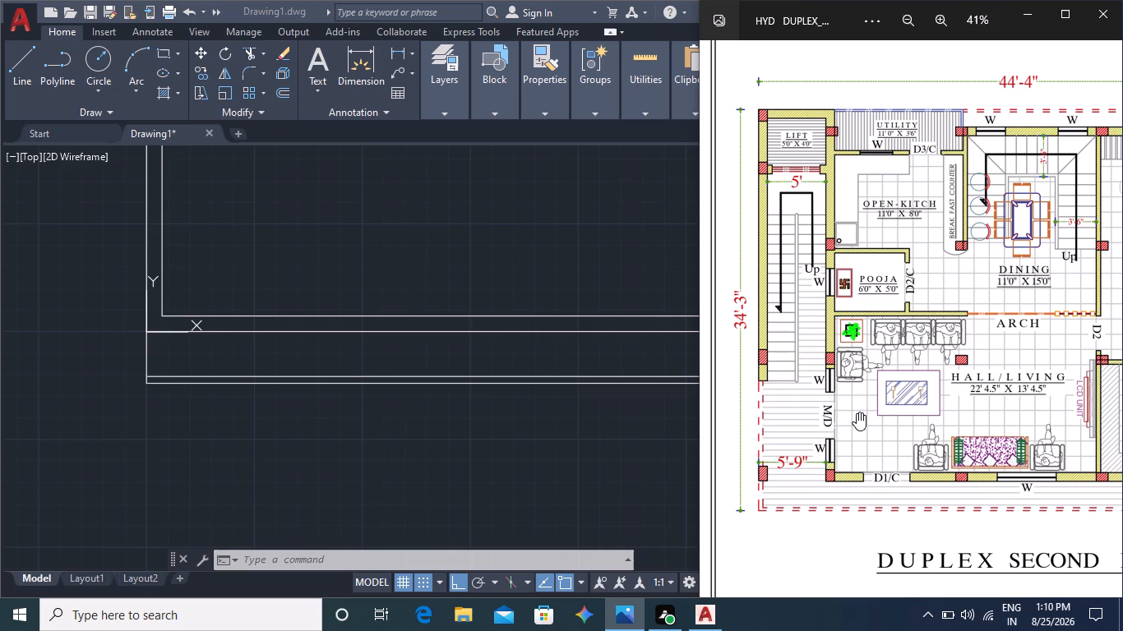
pyautogui.moveTo(934, 412); pyautogui.dragTo(811, 415, button='middle')
pyautogui.scroll(-3, 853, 424)
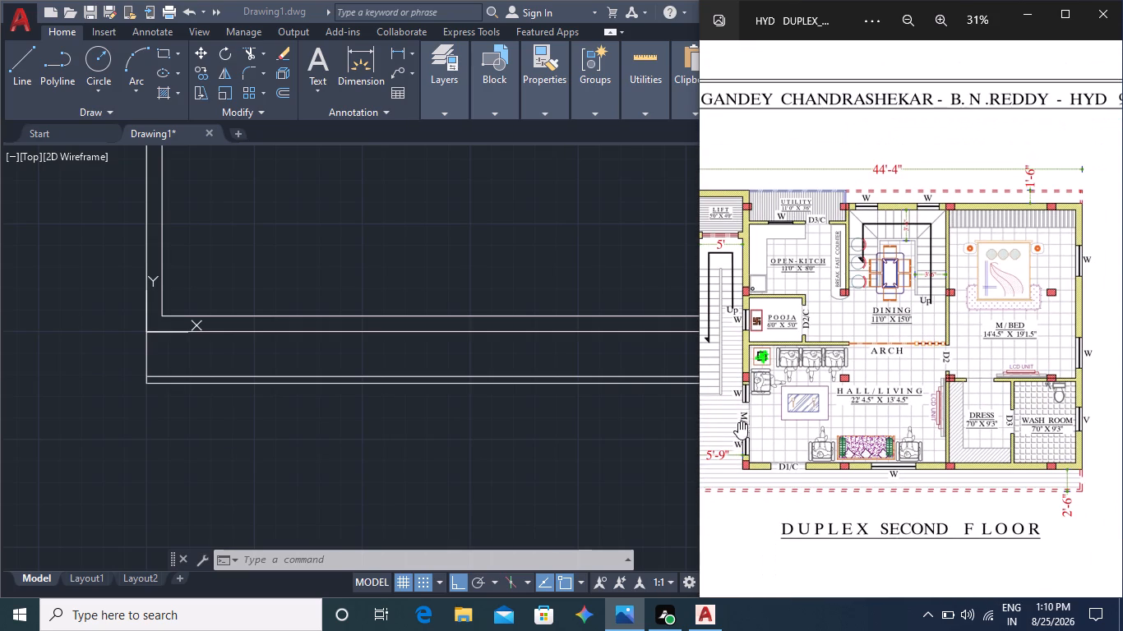
pyautogui.moveTo(782, 421); pyautogui.dragTo(889, 423, button='middle')
pyautogui.scroll(3, 790, 388)
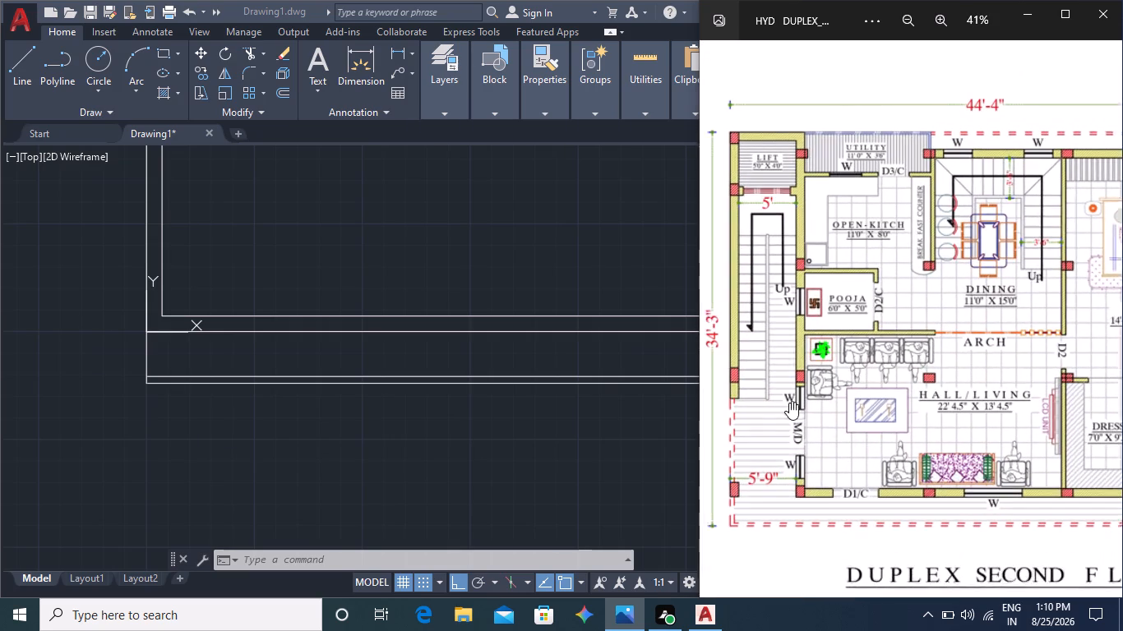
pyautogui.moveTo(802, 418); pyautogui.dragTo(839, 412, button='middle')
pyautogui.scroll(3, 809, 431)
pyautogui.scroll(-1, 809, 431)
pyautogui.moveTo(808, 421); pyautogui.dragTo(843, 415, button='middle')
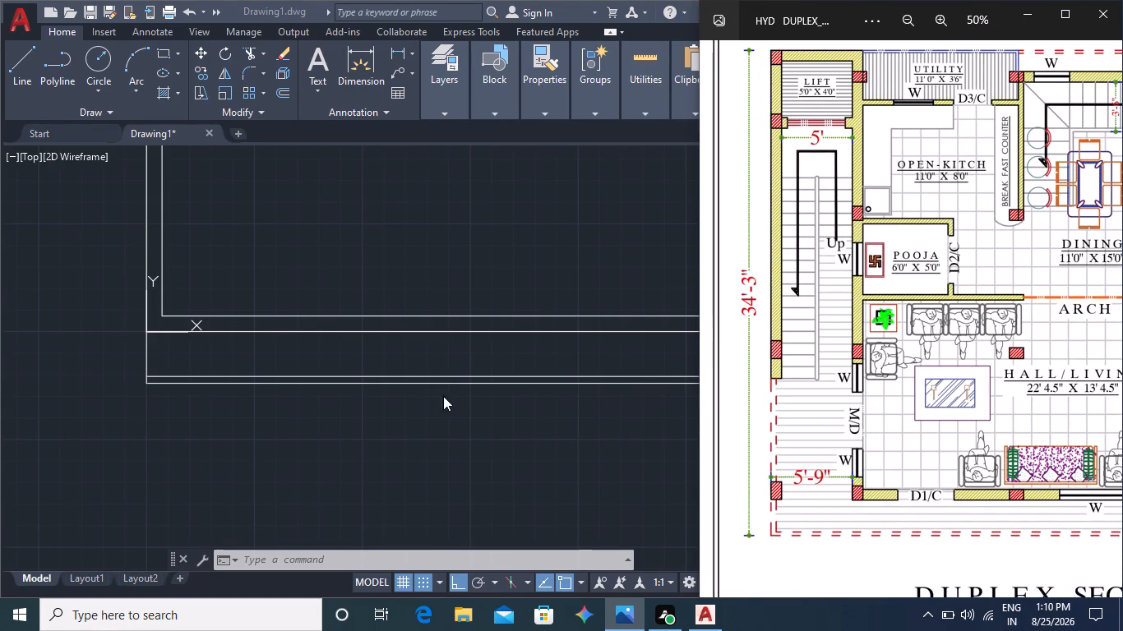
# Examine the reference plan's lift, staircase, utility, open kitchen and pooja walls up close.
pyautogui.moveTo(280, 266); pyautogui.dragTo(293, 279, button='middle')
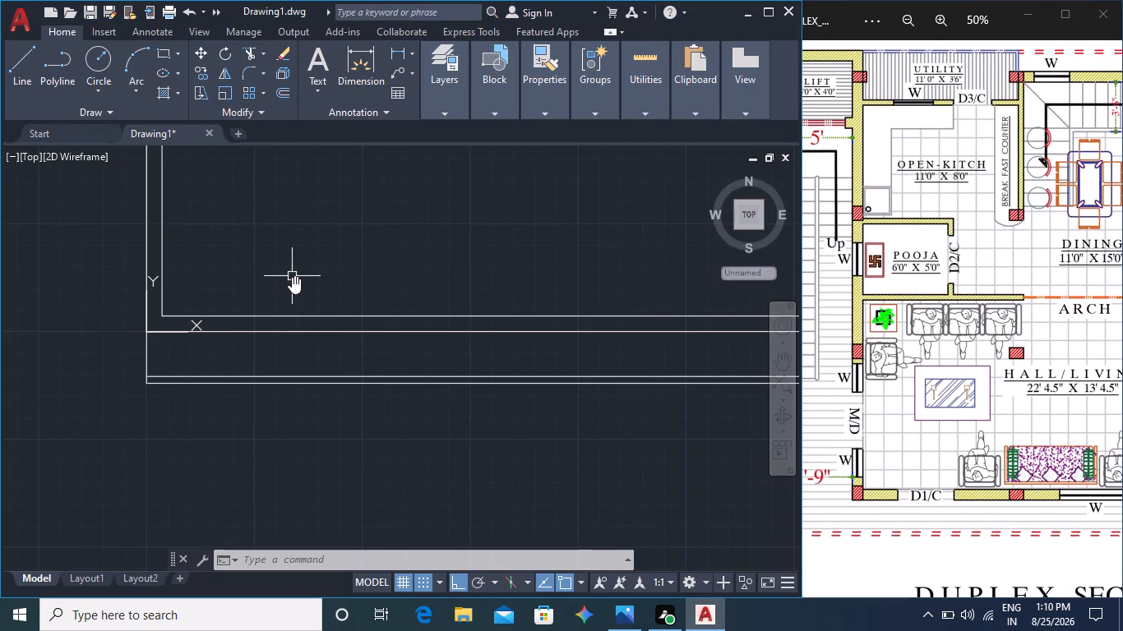
pyautogui.middleClick(913, 372)
pyautogui.moveTo(843, 372); pyautogui.dragTo(854, 386, button='middle')
pyautogui.moveTo(839, 386); pyautogui.dragTo(852, 423, button='middle')
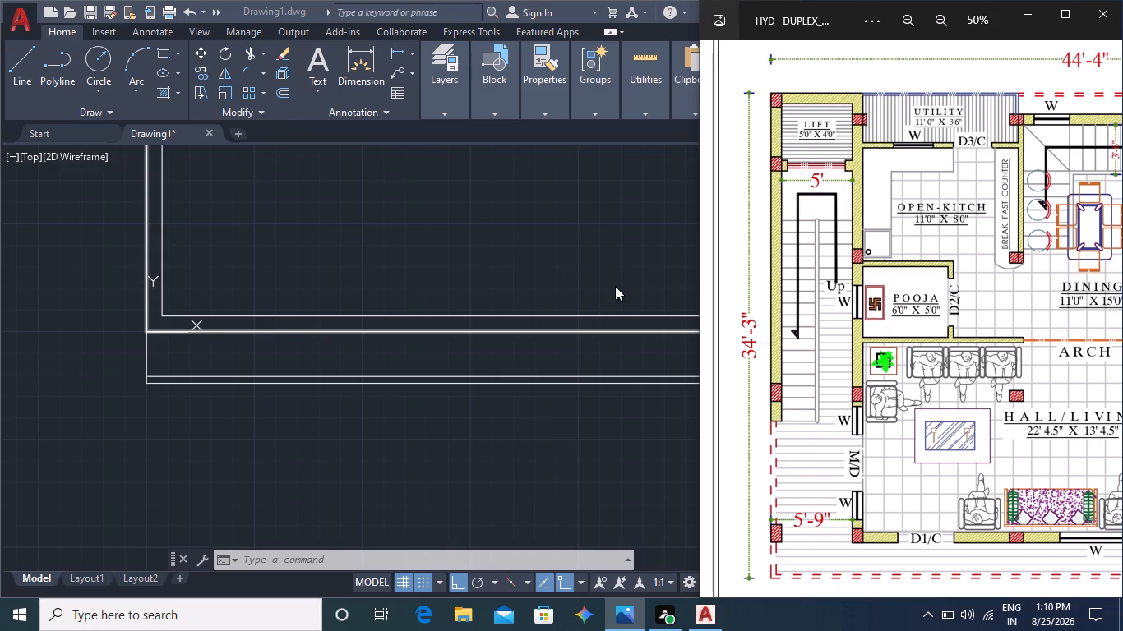
pyautogui.scroll(7, 859, 114)
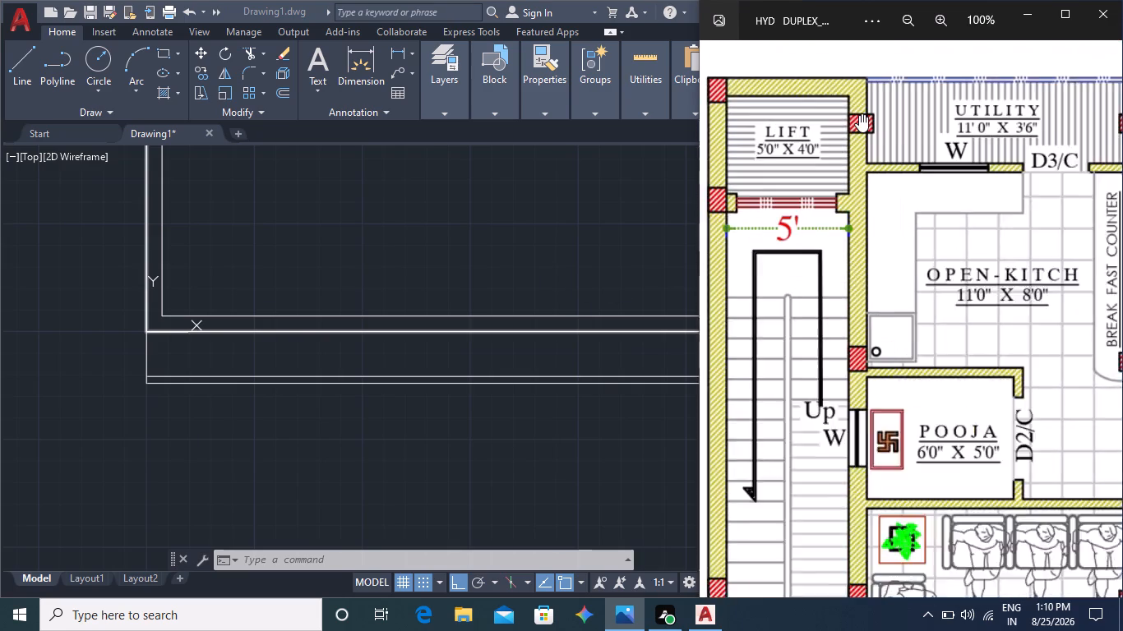
pyautogui.scroll(-4, 857, 117)
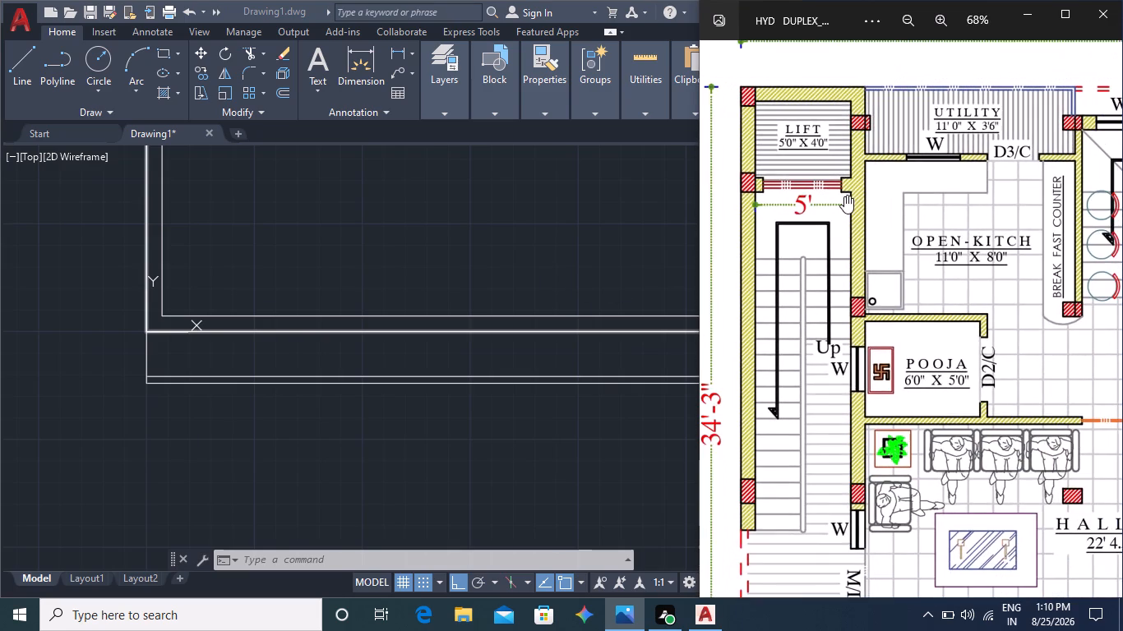
pyautogui.scroll(-3, 808, 356)
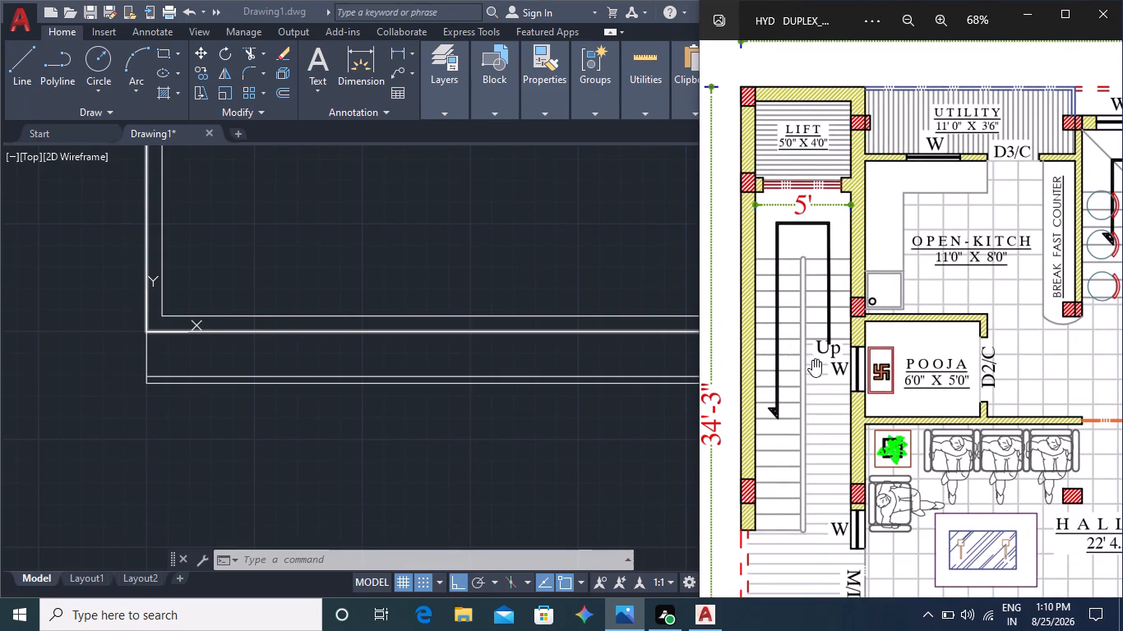
# Offset the bottom projection's short left edge 4" inward.
pyautogui.scroll(-2, 818, 363)
pyautogui.moveTo(833, 398); pyautogui.dragTo(844, 313, button='middle')
pyautogui.moveTo(833, 417); pyautogui.dragTo(834, 389, button='middle')
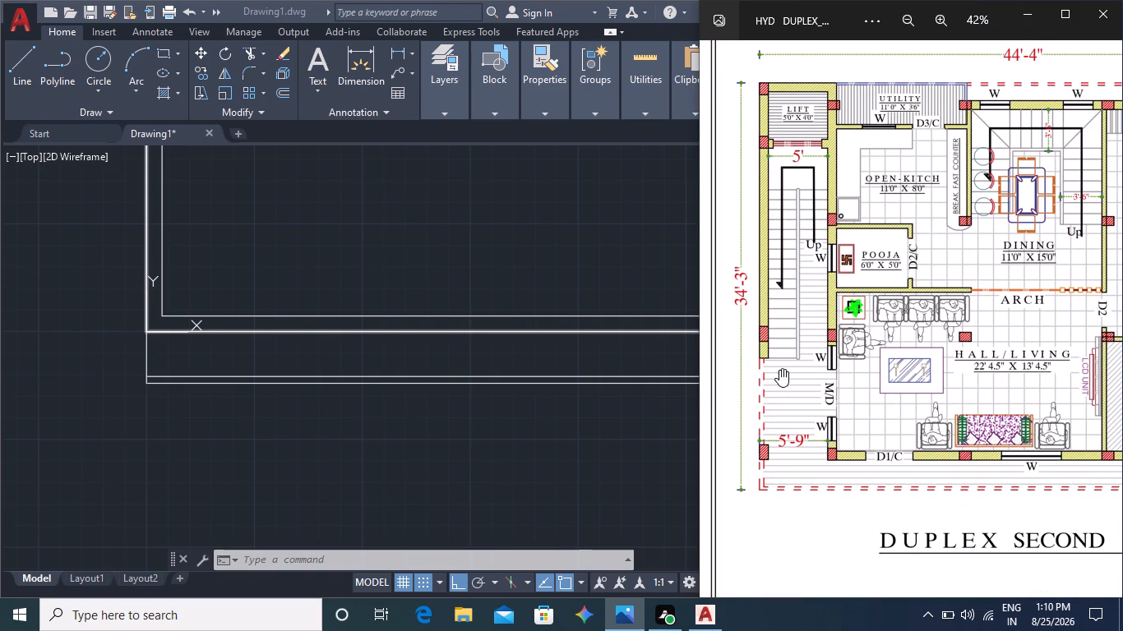
pyautogui.middleClick(395, 260)
pyautogui.moveTo(395, 286); pyautogui.dragTo(395, 277, button='middle')
pyautogui.moveTo(395, 277); pyautogui.dragTo(399, 367, button='middle')
pyautogui.scroll(-2, 382, 311)
pyautogui.moveTo(384, 315); pyautogui.dragTo(381, 389, button='middle')
pyautogui.moveTo(381, 344); pyautogui.dragTo(384, 379, button='middle')
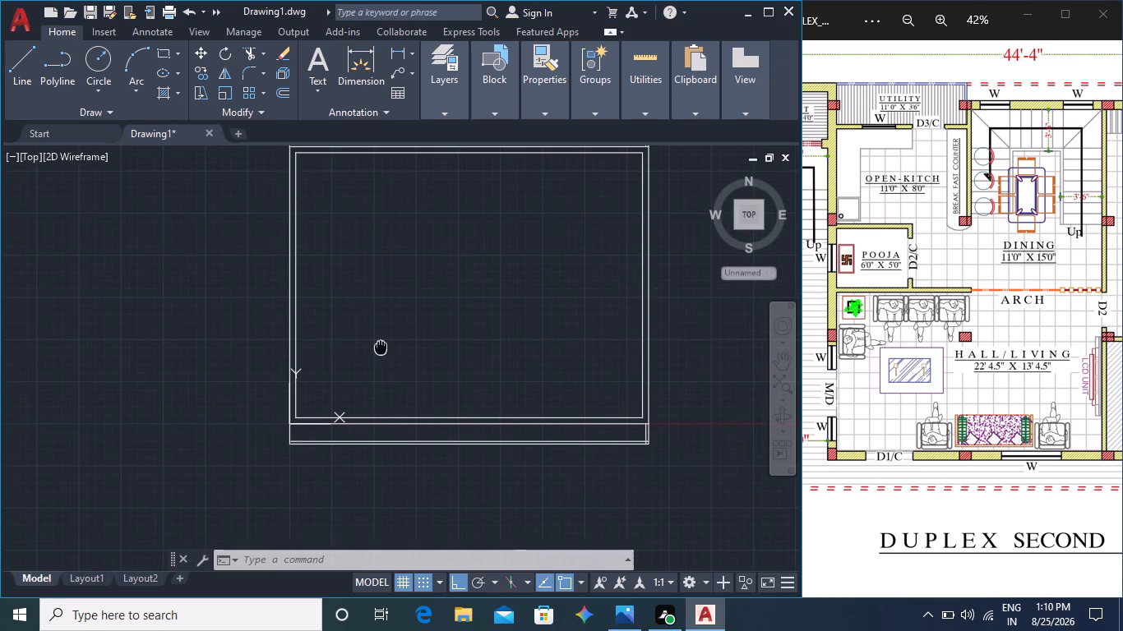
pyautogui.moveTo(333, 419); pyautogui.dragTo(383, 328, button='middle')
pyautogui.scroll(3, 337, 416)
pyautogui.press('space')
pyautogui.press('Return')
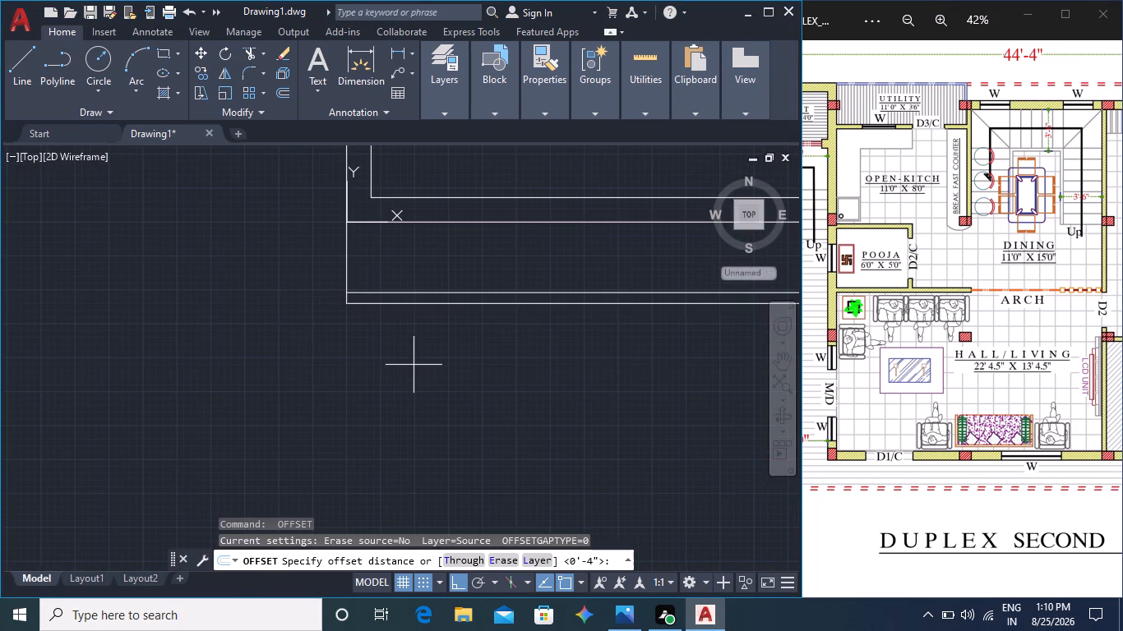
pyautogui.click(344, 272)
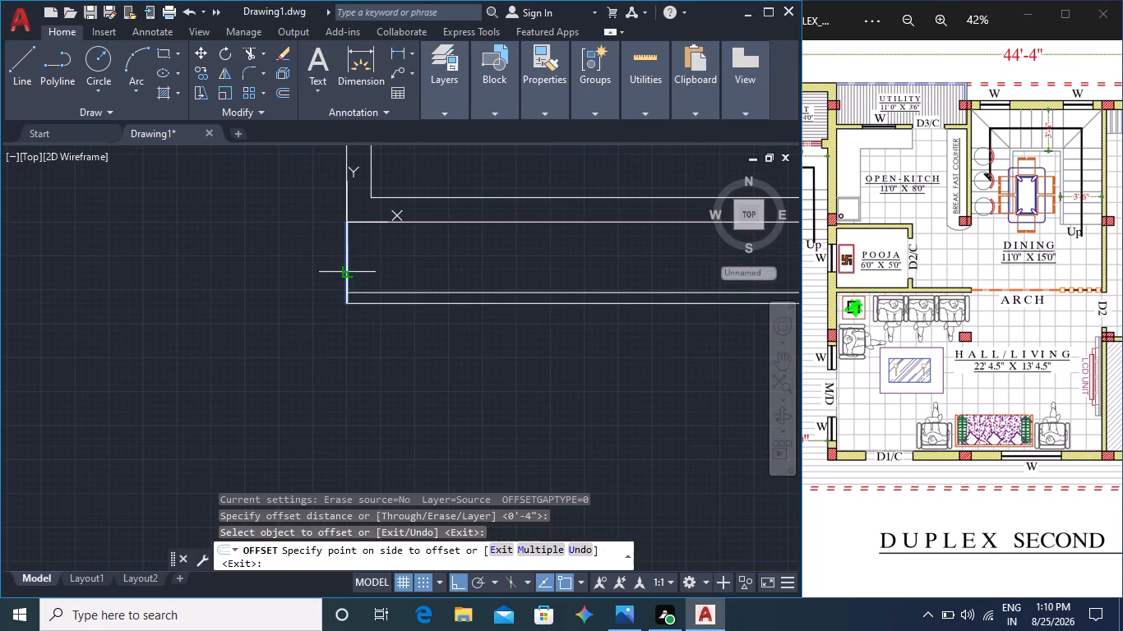
pyautogui.click(401, 272)
pyautogui.moveTo(404, 263); pyautogui.dragTo(373, 365, button='middle')
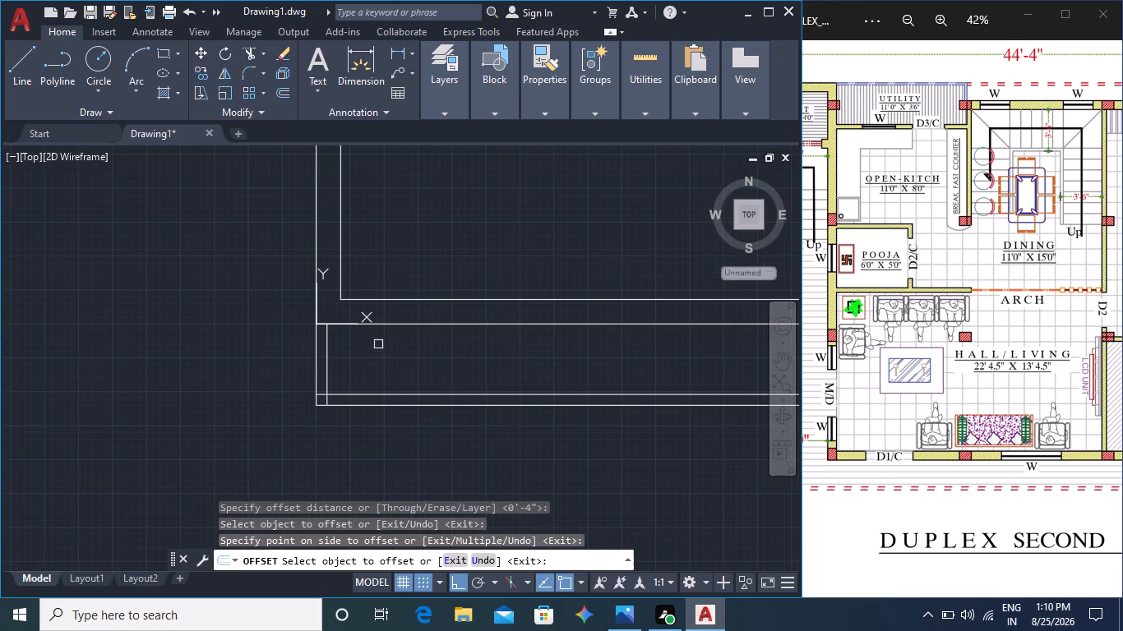
pyautogui.press('Escape')
pyautogui.press('Escape')
# Examine the reference plan's overall layout and the 5' lift and staircase bay beside the kitchen and pooja.
pyautogui.moveTo(451, 238); pyautogui.dragTo(402, 394, button='middle')
pyautogui.scroll(-1, 393, 367)
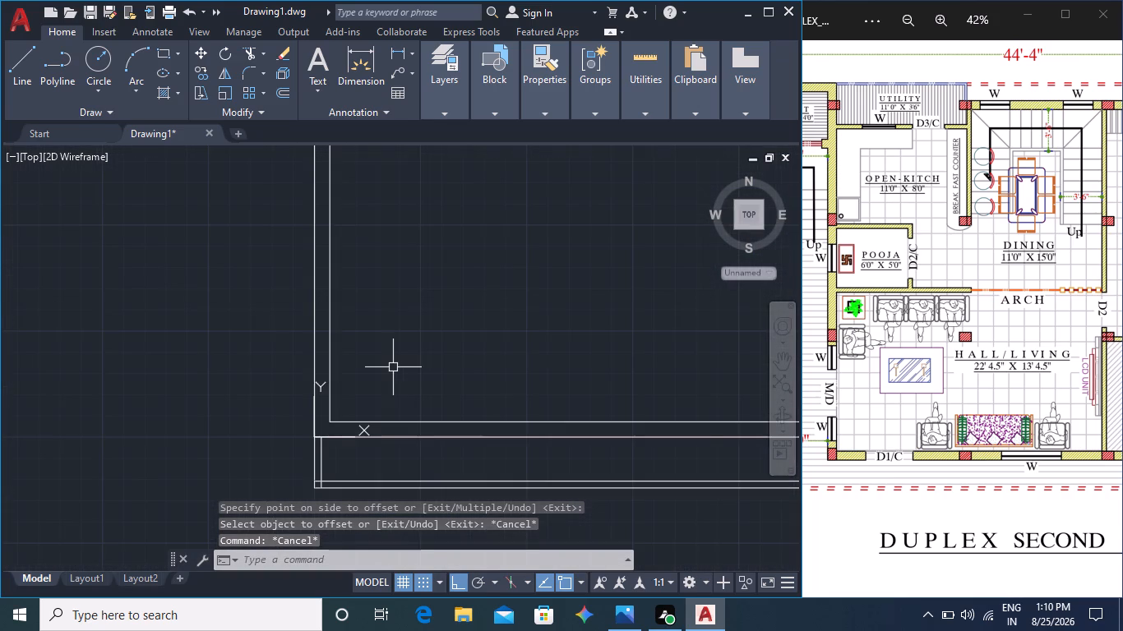
pyautogui.middleClick(876, 419)
pyautogui.moveTo(873, 419); pyautogui.dragTo(916, 393, button='middle')
pyautogui.moveTo(455, 365); pyautogui.dragTo(451, 413, button='middle')
pyautogui.scroll(-1, 457, 384)
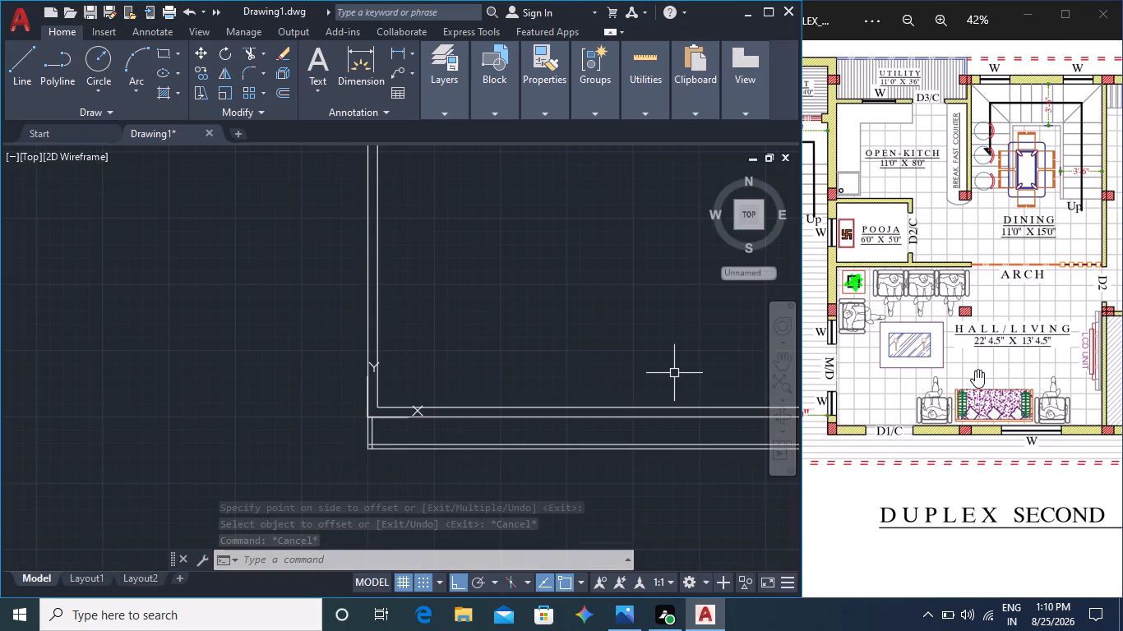
pyautogui.middleClick(975, 369)
pyautogui.moveTo(935, 372); pyautogui.dragTo(876, 387, button='middle')
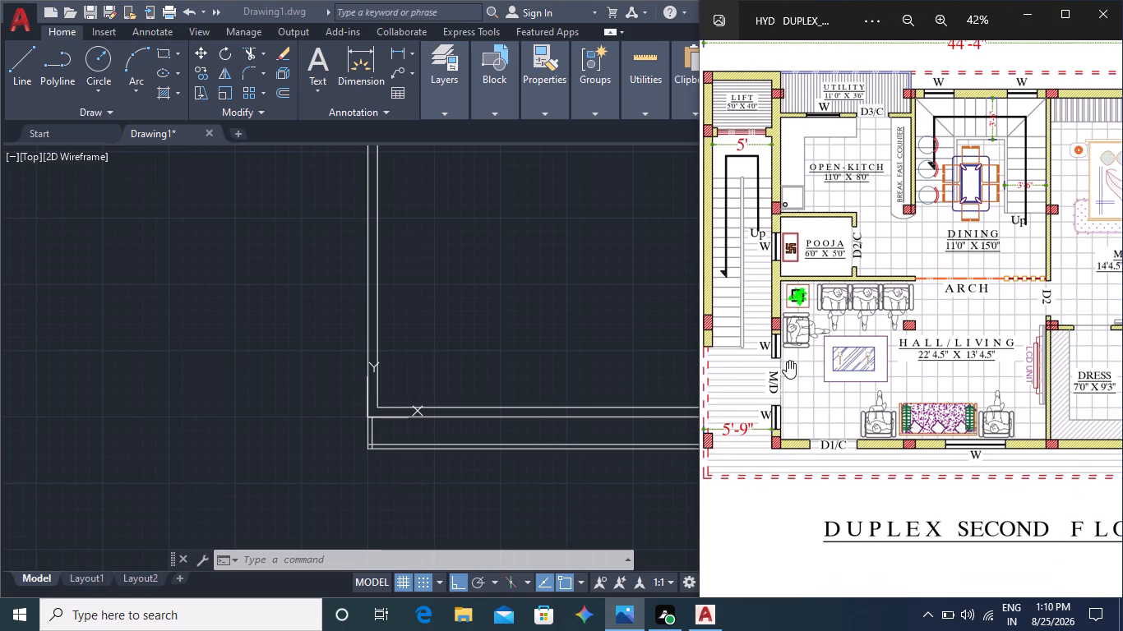
pyautogui.middleClick(528, 303)
pyautogui.moveTo(525, 294); pyautogui.dragTo(497, 368, button='middle')
pyautogui.middleClick(917, 342)
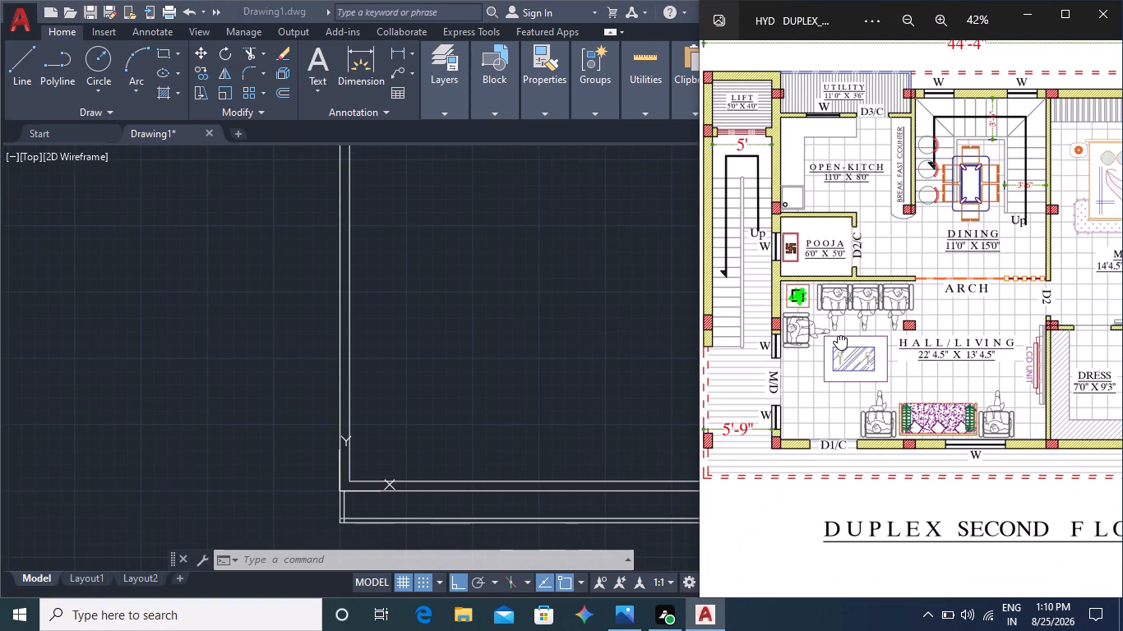
pyautogui.moveTo(838, 335); pyautogui.dragTo(935, 326, button='middle')
pyautogui.moveTo(884, 325); pyautogui.dragTo(974, 327, button='middle')
pyautogui.middleClick(530, 306)
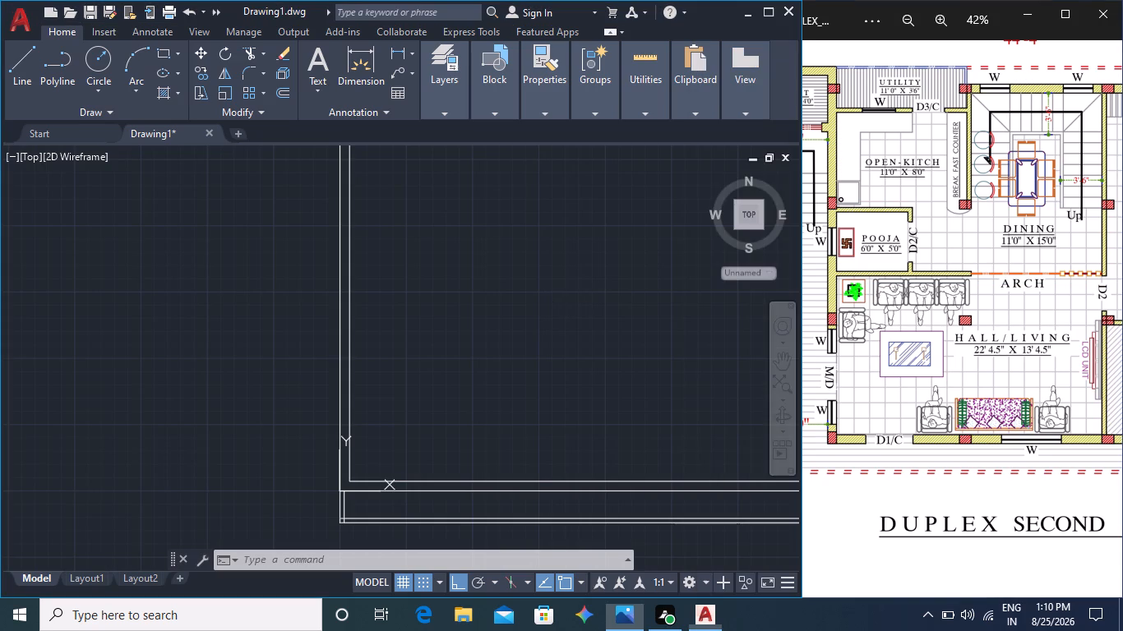
pyautogui.middleClick(914, 321)
pyautogui.moveTo(872, 324); pyautogui.dragTo(936, 325, button='middle')
pyautogui.scroll(3, 809, 323)
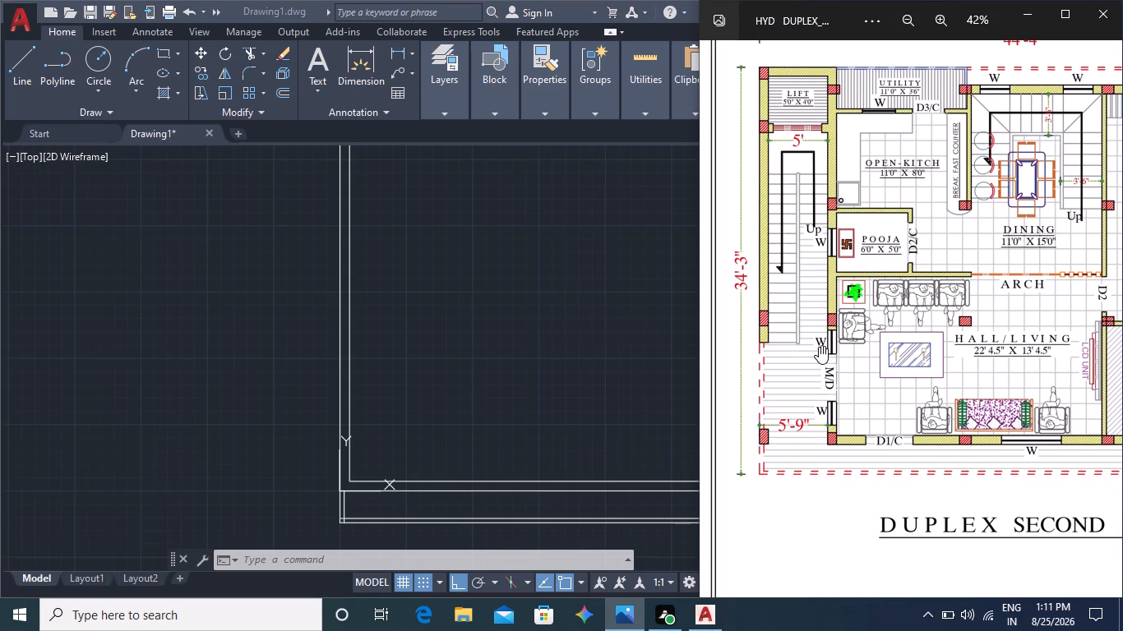
pyautogui.moveTo(802, 310); pyautogui.dragTo(963, 350, button='middle')
pyautogui.scroll(-11, 896, 348)
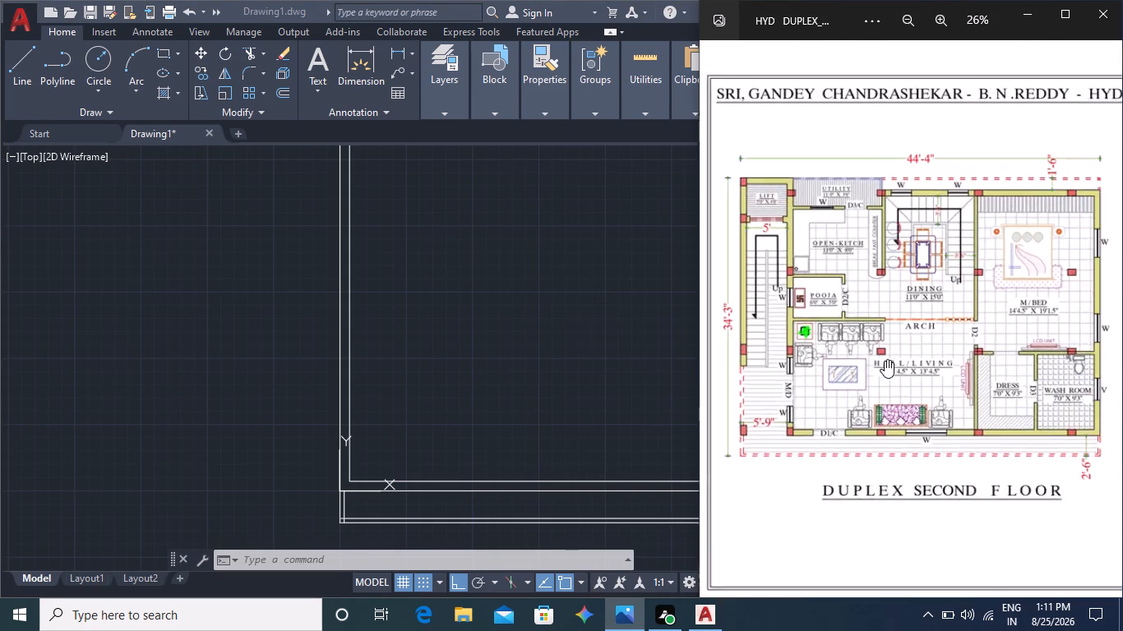
pyautogui.scroll(11, 736, 241)
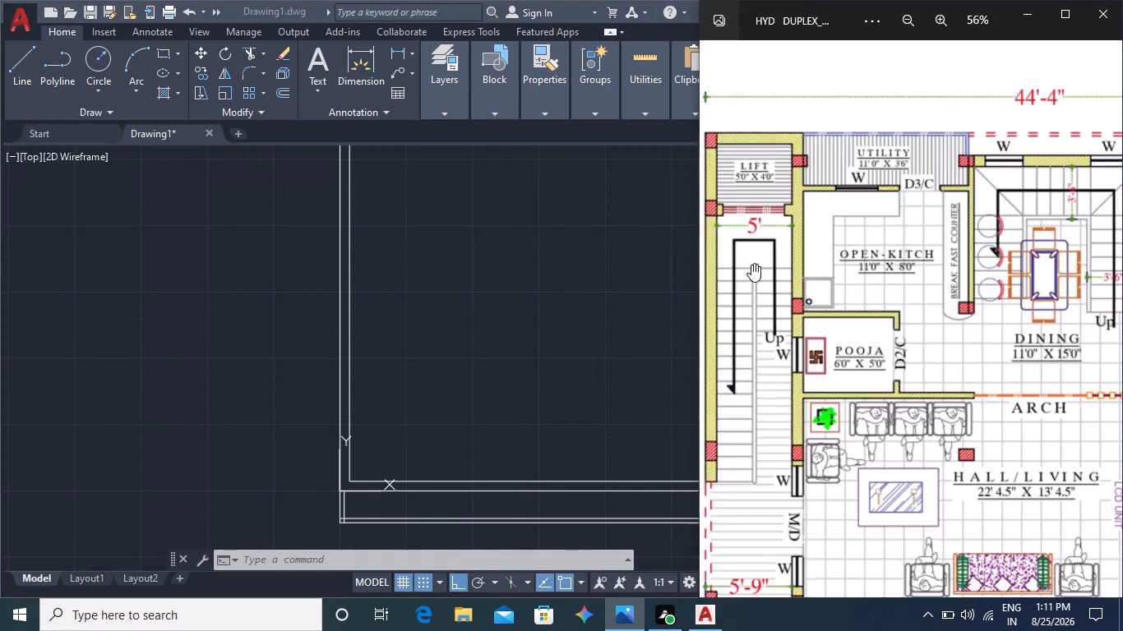
pyautogui.scroll(2, 756, 283)
pyautogui.moveTo(757, 286); pyautogui.dragTo(843, 286, button='middle')
pyautogui.moveTo(801, 301); pyautogui.dragTo(878, 280, button='middle')
pyautogui.scroll(-1, 870, 298)
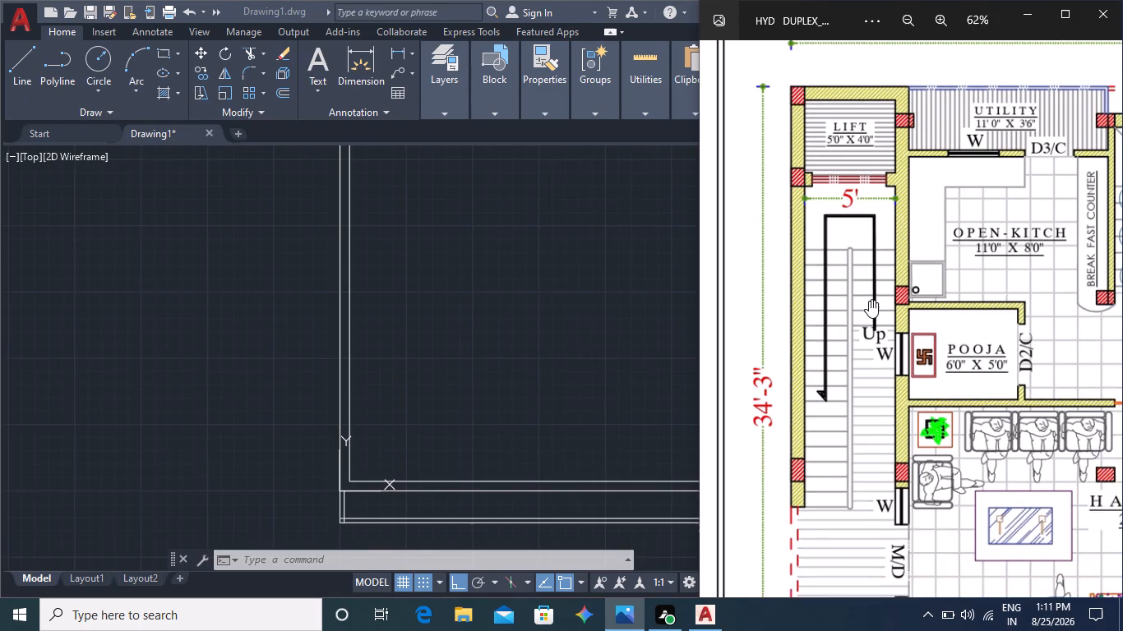
pyautogui.moveTo(842, 311); pyautogui.dragTo(962, 302, button='middle')
# Narrow the drawing window slightly so the reference plan's lift and staircase walls stay visible beside it.
pyautogui.middleClick(547, 366)
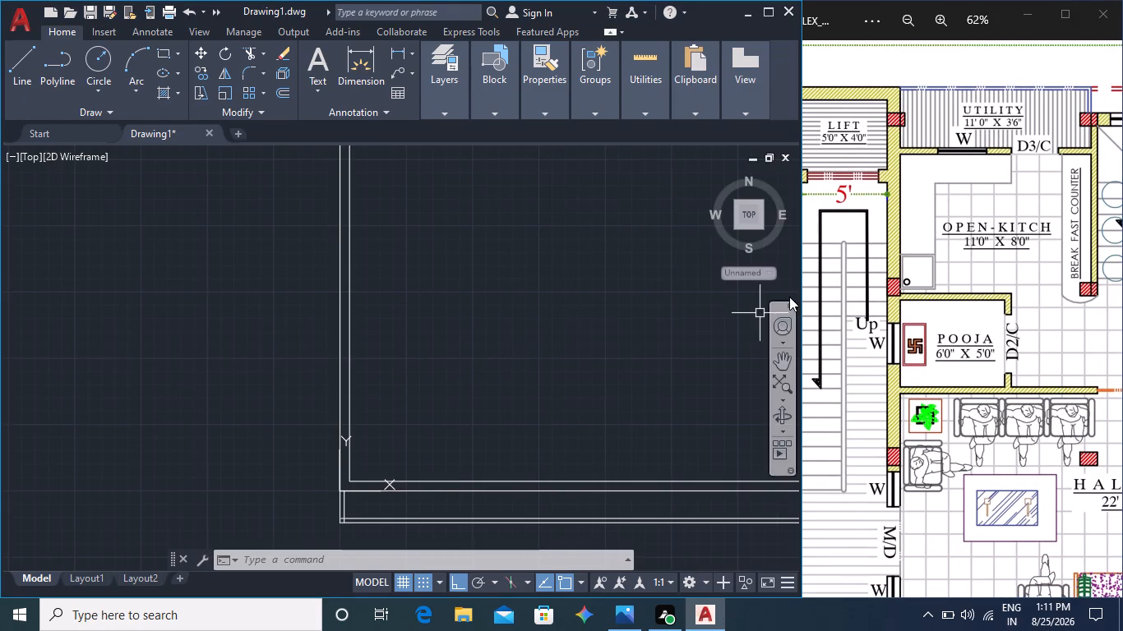
pyautogui.moveTo(801, 282); pyautogui.dragTo(738, 288)
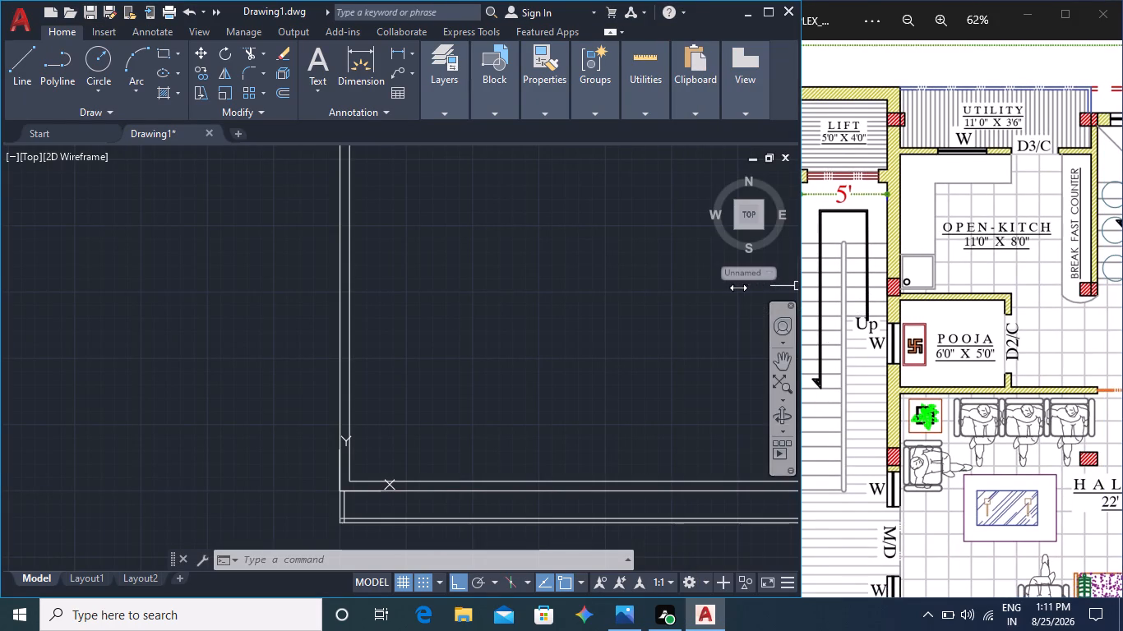
pyautogui.moveTo(738, 288); pyautogui.dragTo(737, 288)
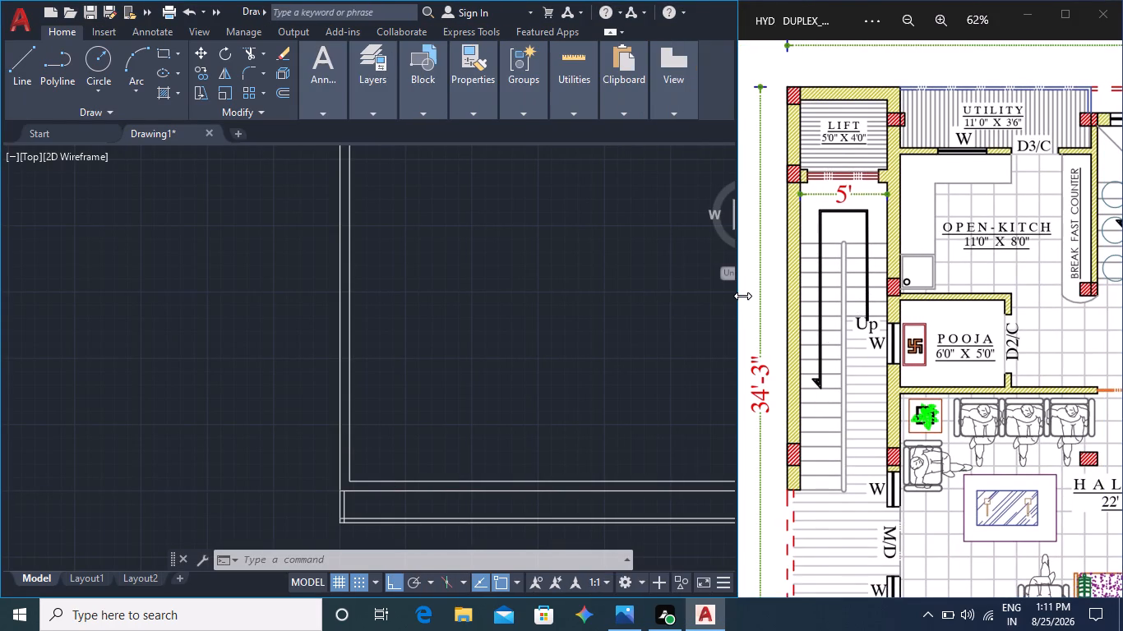
pyautogui.moveTo(737, 301); pyautogui.dragTo(761, 301)
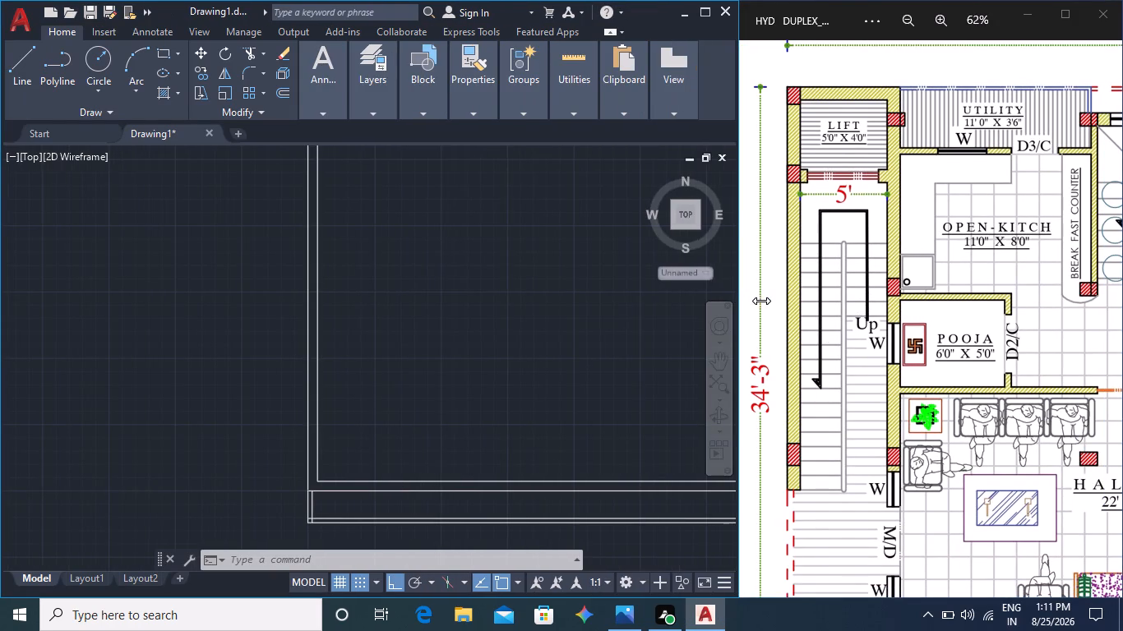
pyautogui.moveTo(761, 301); pyautogui.dragTo(775, 301)
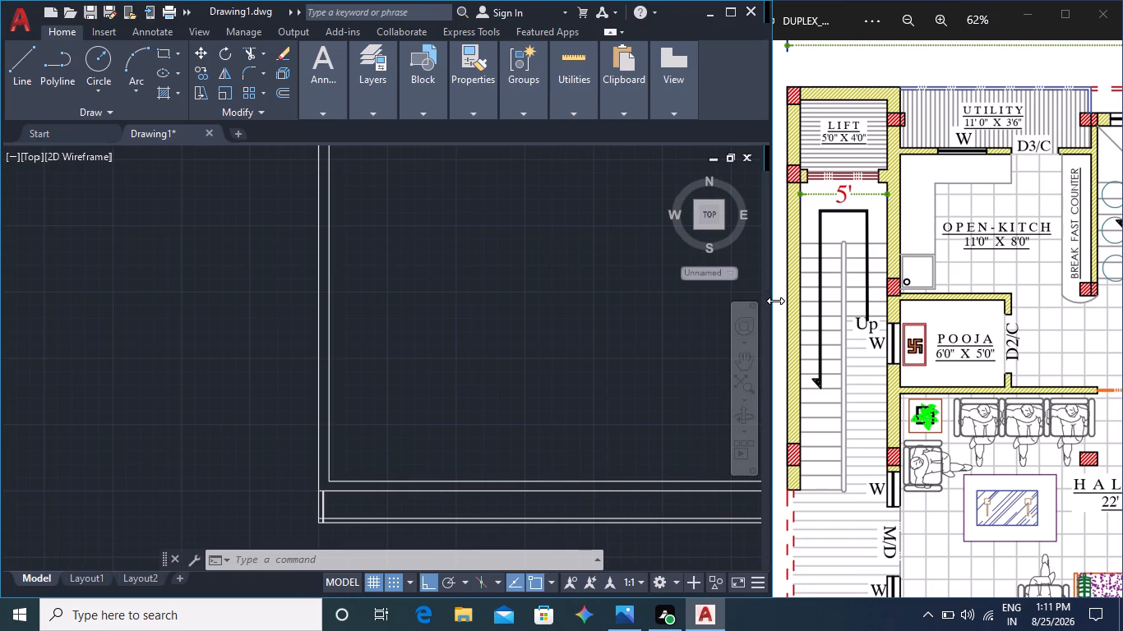
pyautogui.moveTo(775, 301); pyautogui.dragTo(776, 301)
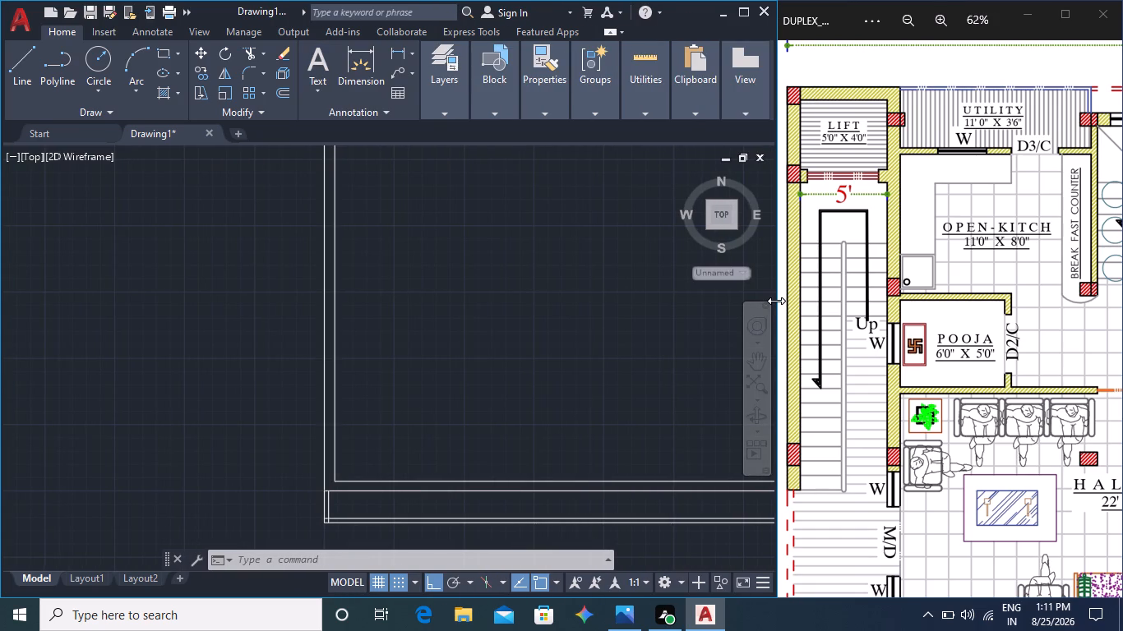
pyautogui.moveTo(776, 301); pyautogui.dragTo(780, 301)
# Offset the left outer wall's inner line 5' into the plan for the near face of the staircase wall.
pyautogui.middleClick(572, 325)
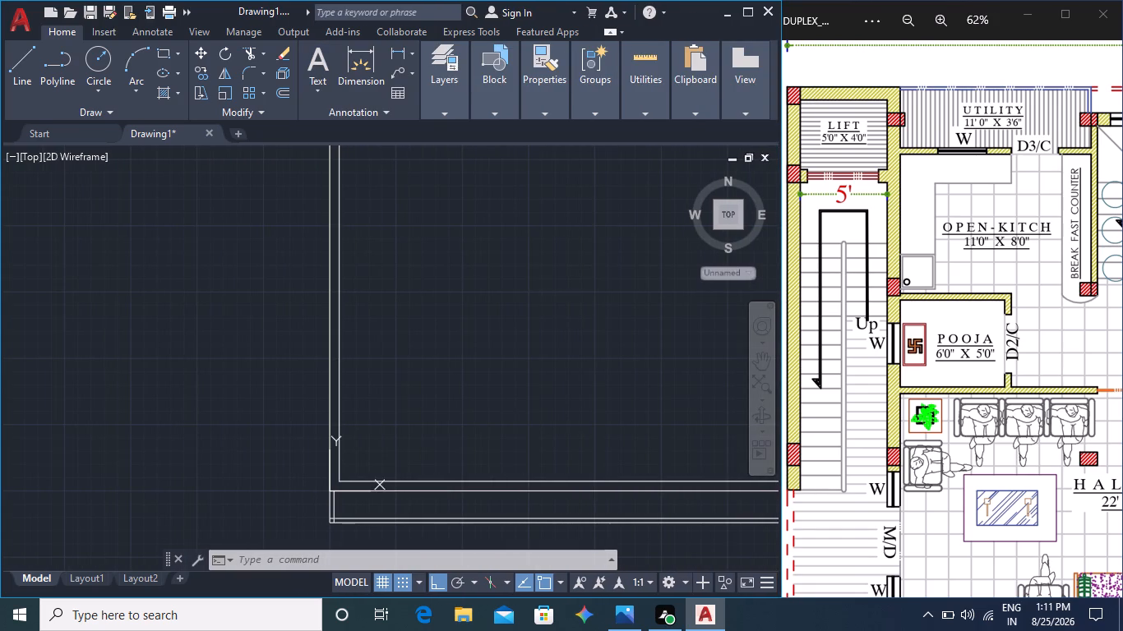
pyautogui.moveTo(572, 325); pyautogui.dragTo(539, 343, button='middle')
pyautogui.scroll(-1, 538, 343)
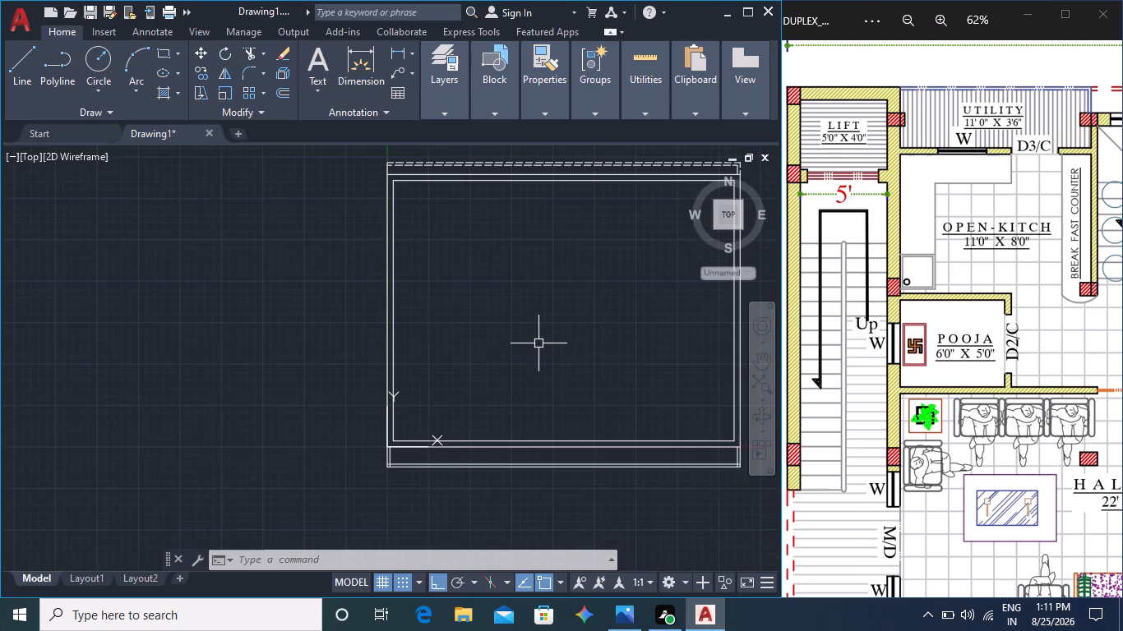
pyautogui.scroll(1, 410, 360)
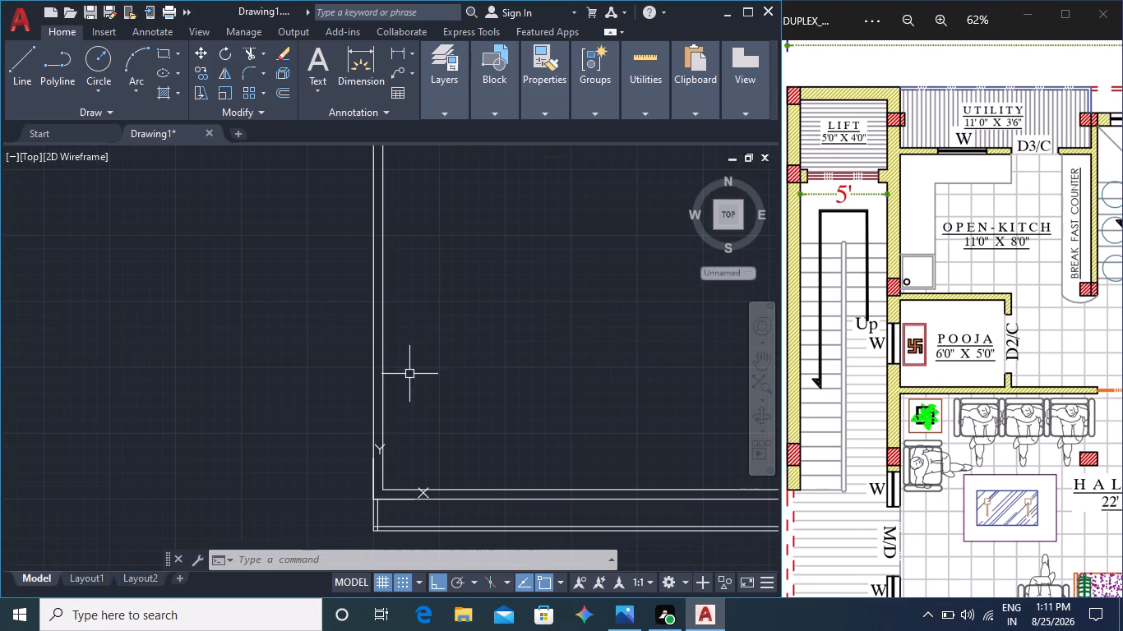
pyautogui.click(381, 378)
pyautogui.press('o')
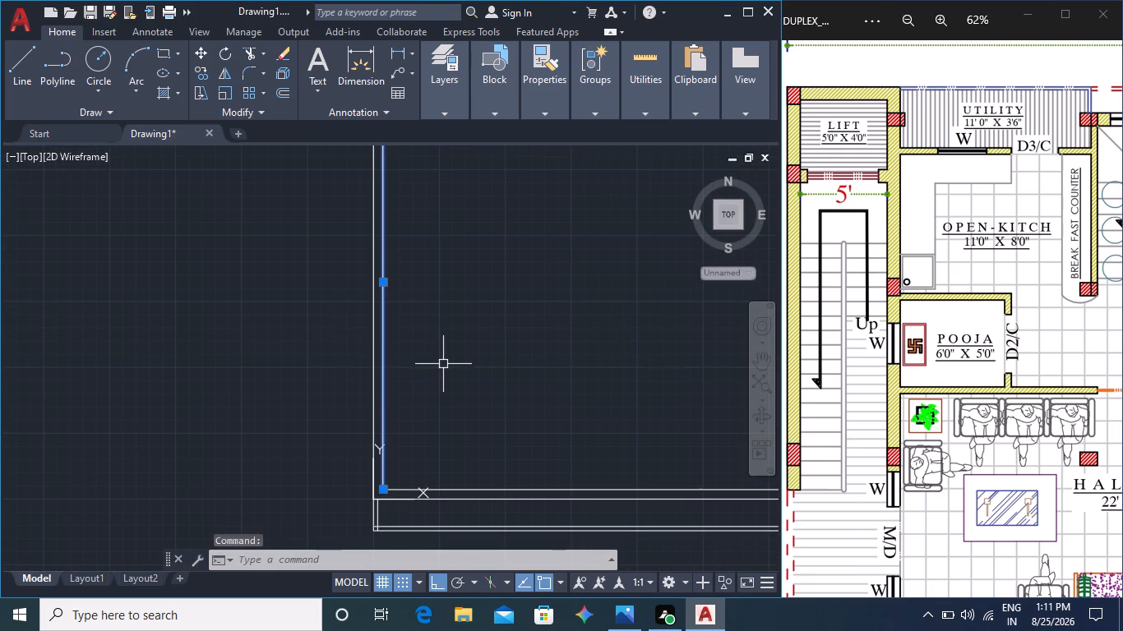
pyautogui.press('Return')
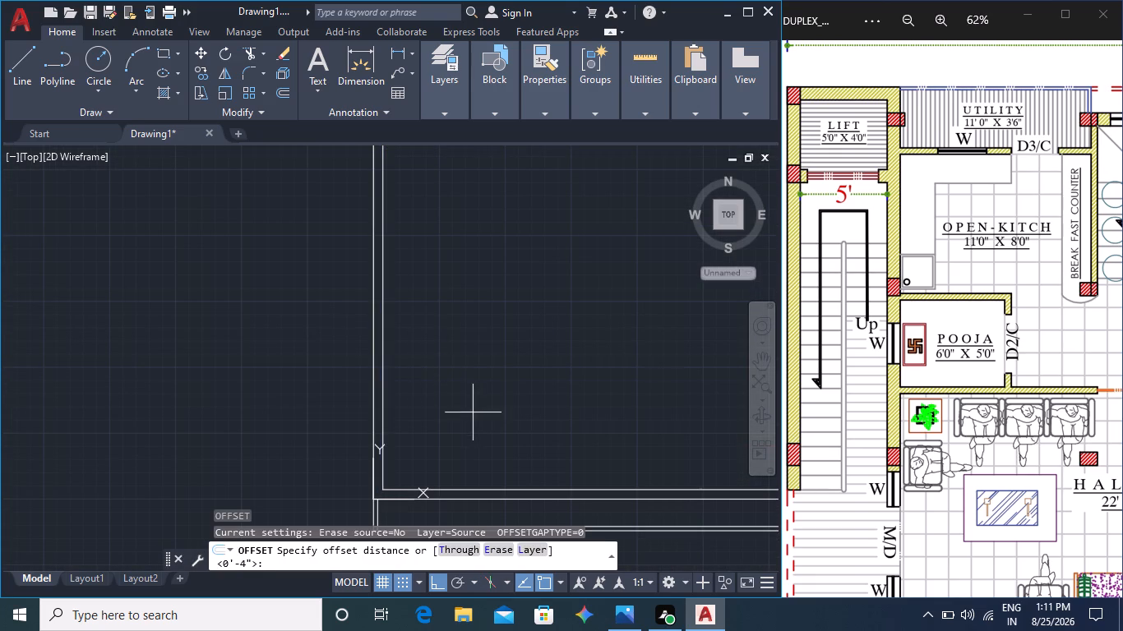
pyautogui.click(383, 381)
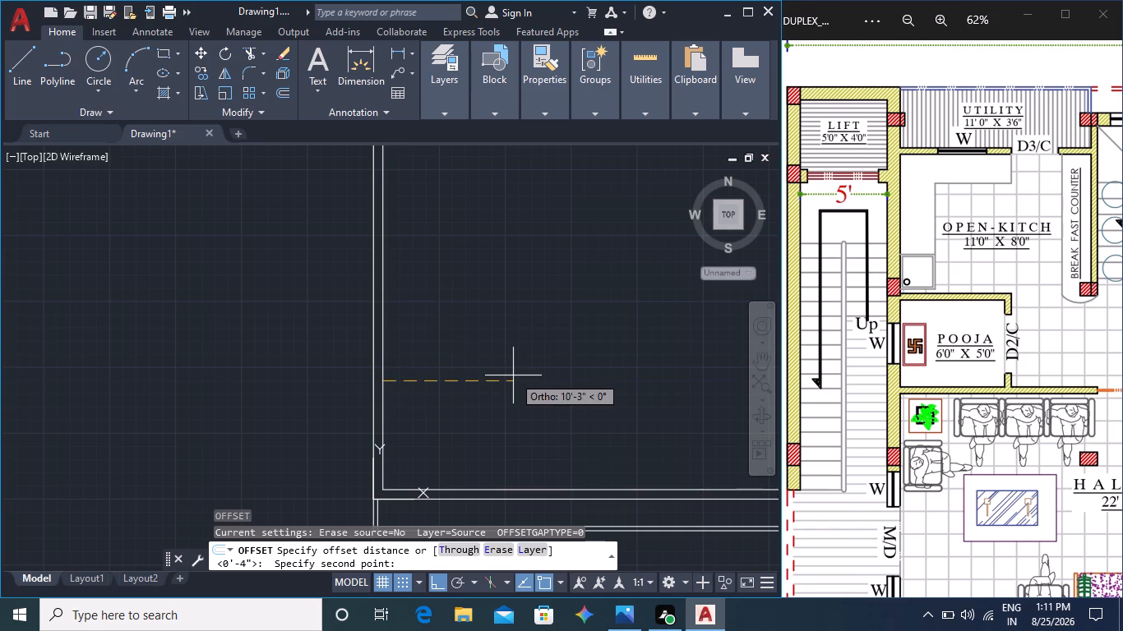
pyautogui.press('5')
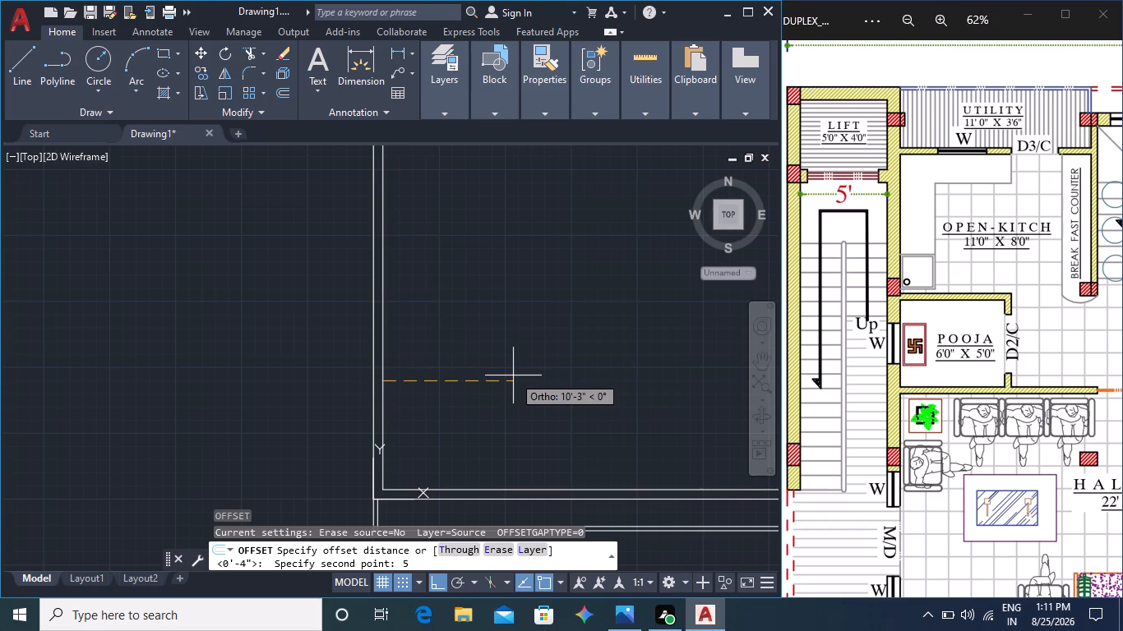
pyautogui.press("'")
pyautogui.press('Return')
pyautogui.click(517, 376)
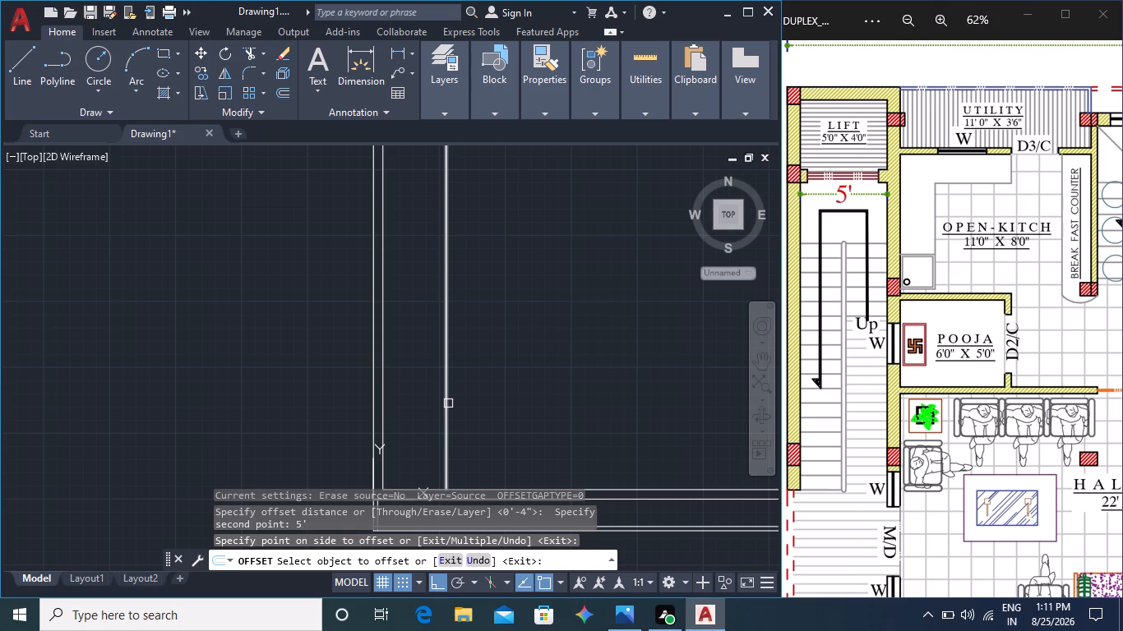
pyautogui.press('Escape')
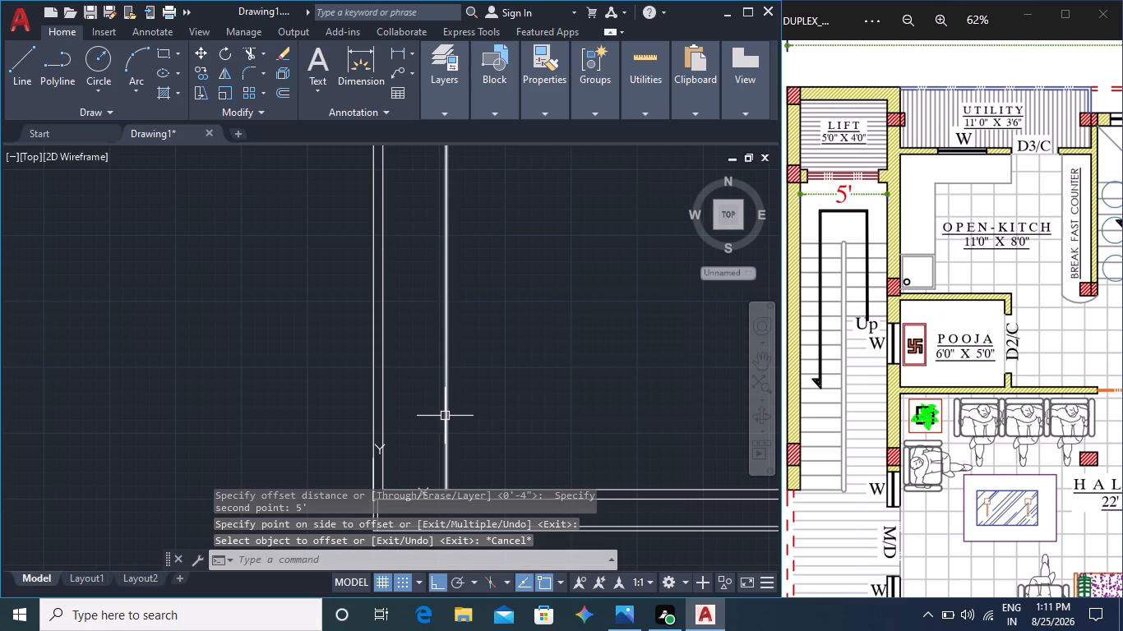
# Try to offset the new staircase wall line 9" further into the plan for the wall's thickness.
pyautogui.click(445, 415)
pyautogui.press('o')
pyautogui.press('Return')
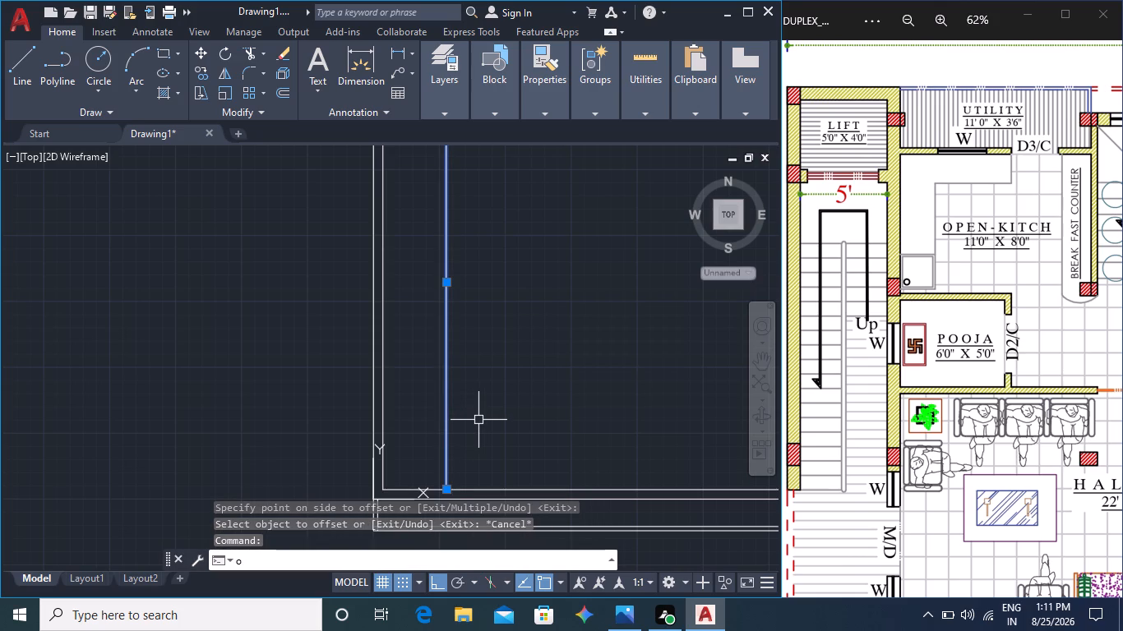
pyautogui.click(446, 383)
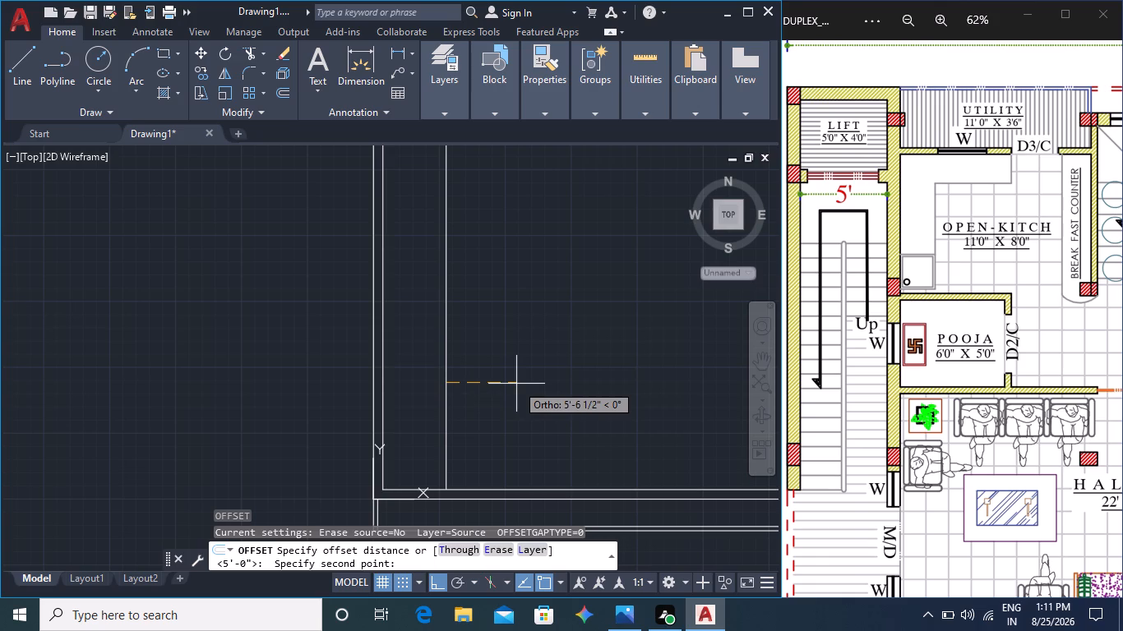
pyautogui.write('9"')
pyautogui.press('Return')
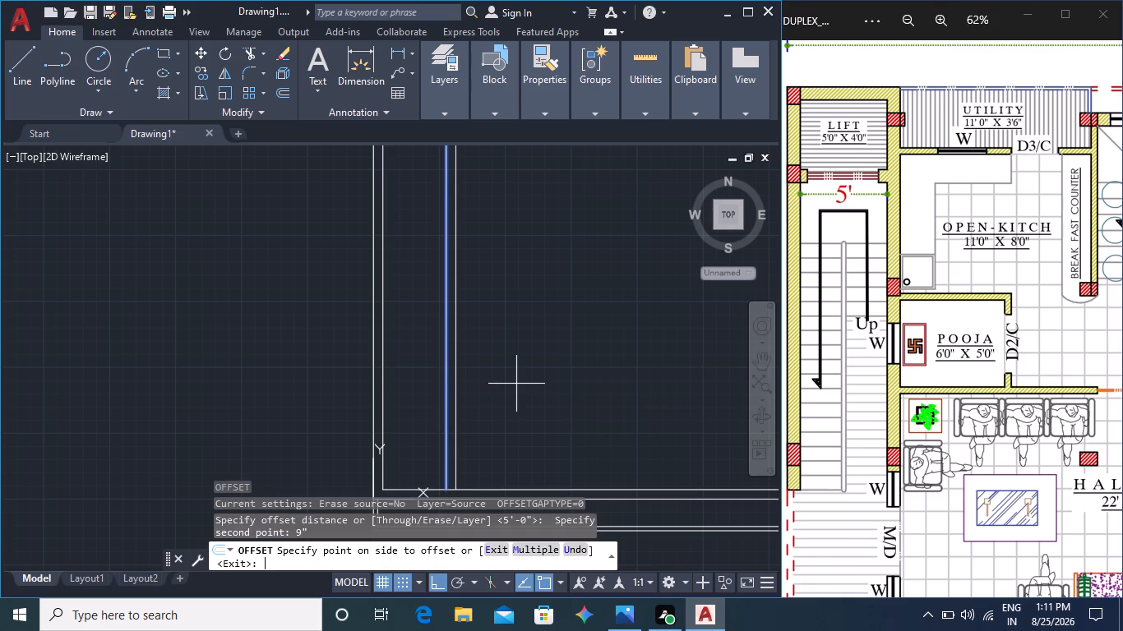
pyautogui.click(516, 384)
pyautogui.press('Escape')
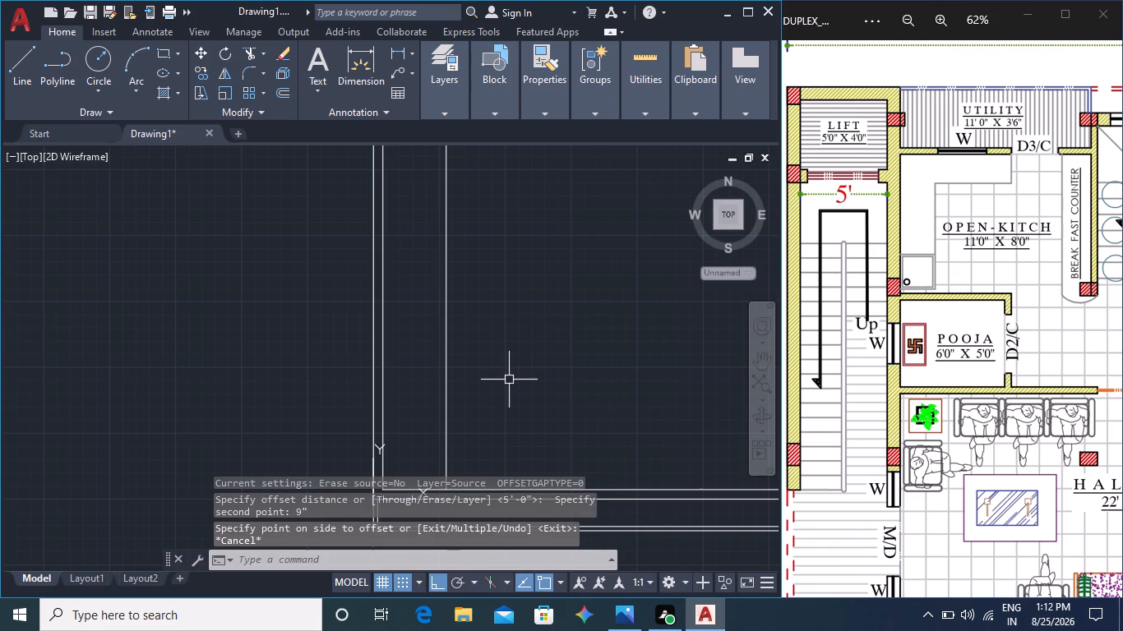
# Offset the staircase wall's near face line 9" into the plan for the wall's thickness.
pyautogui.click(448, 387)
pyautogui.press('space')
pyautogui.press('Return')
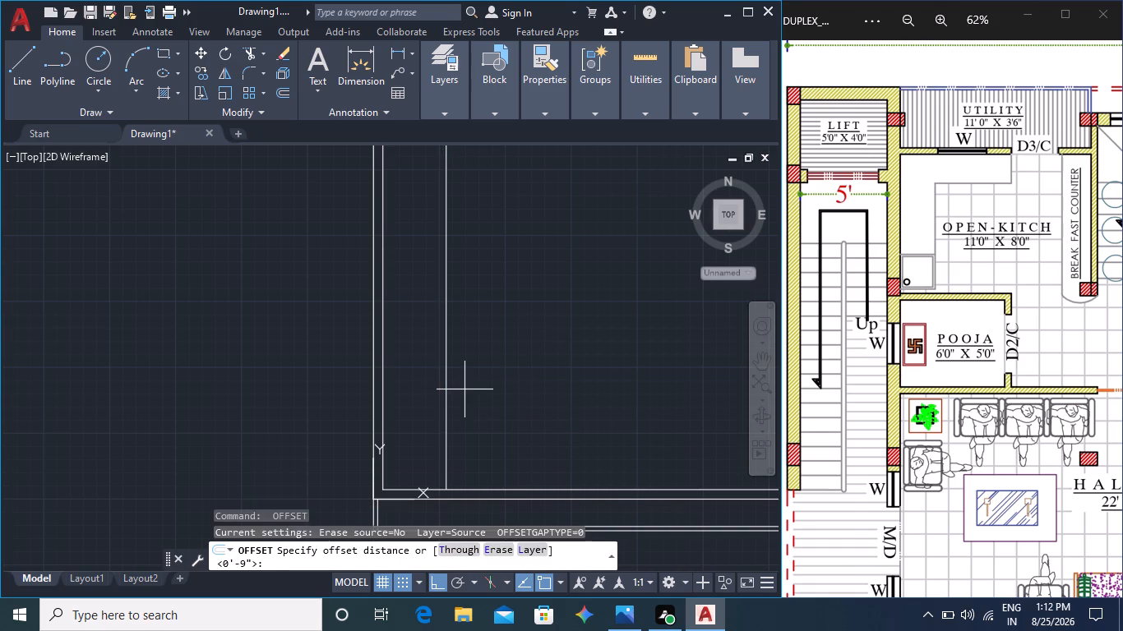
pyautogui.click(494, 400)
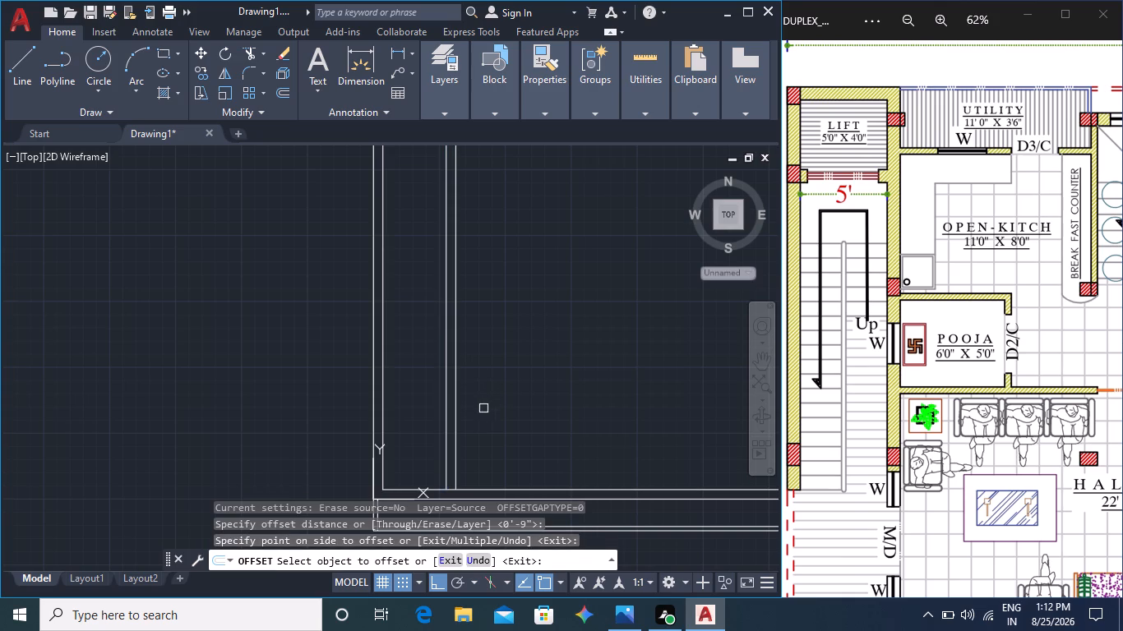
pyautogui.press('Escape')
pyautogui.press('Escape')
# Offset the staircase wall's far face line 6' into the plan for the near face of the pooja wall.
pyautogui.moveTo(492, 409); pyautogui.dragTo(464, 418, button='middle')
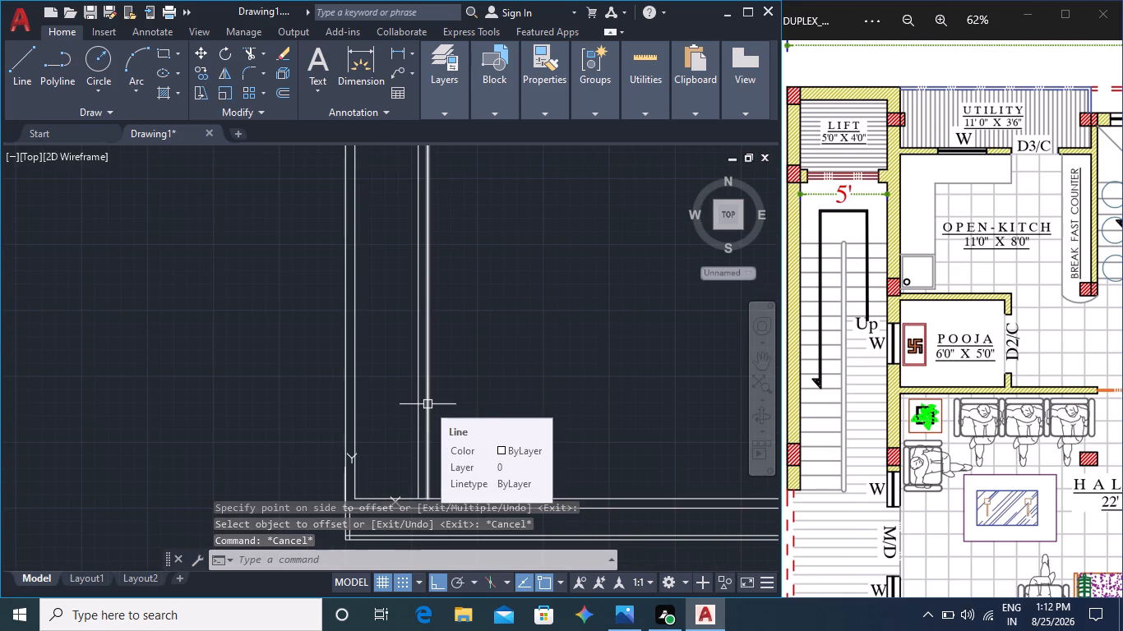
pyautogui.press('o')
pyautogui.press('Return')
pyautogui.click(427, 404)
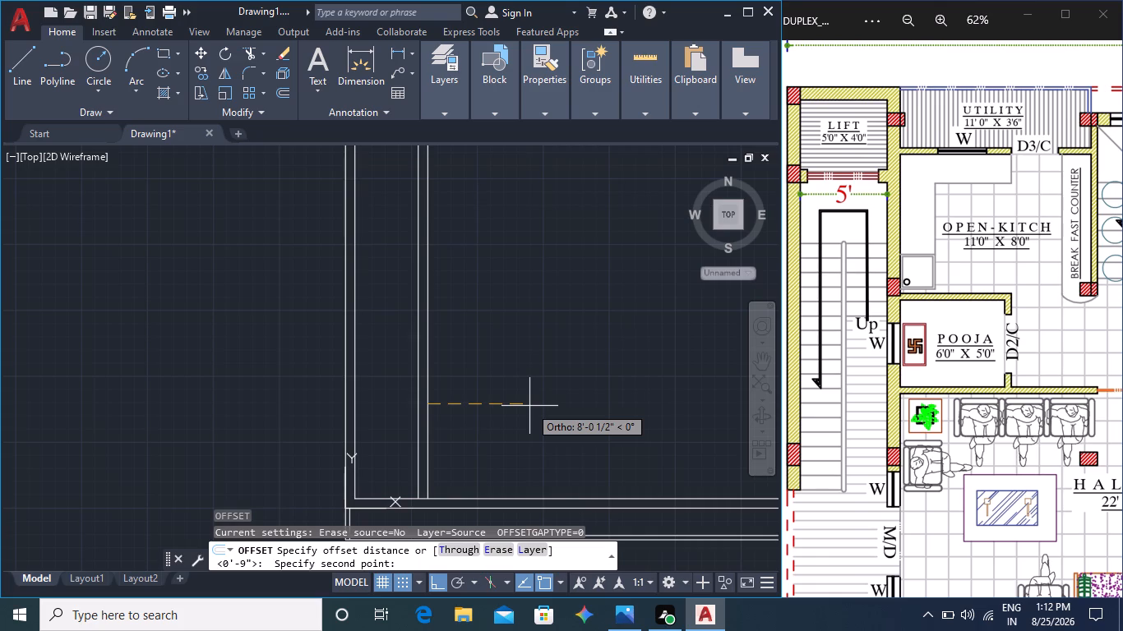
pyautogui.press('6')
pyautogui.press("'")
pyautogui.press('Return')
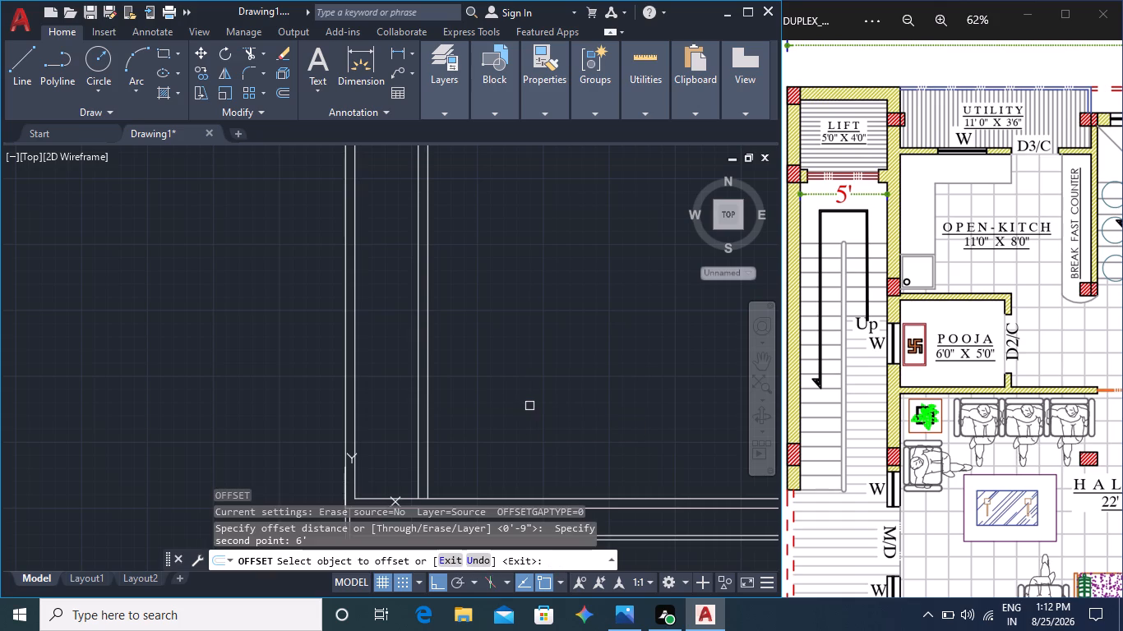
pyautogui.click(431, 420)
pyautogui.click(614, 414)
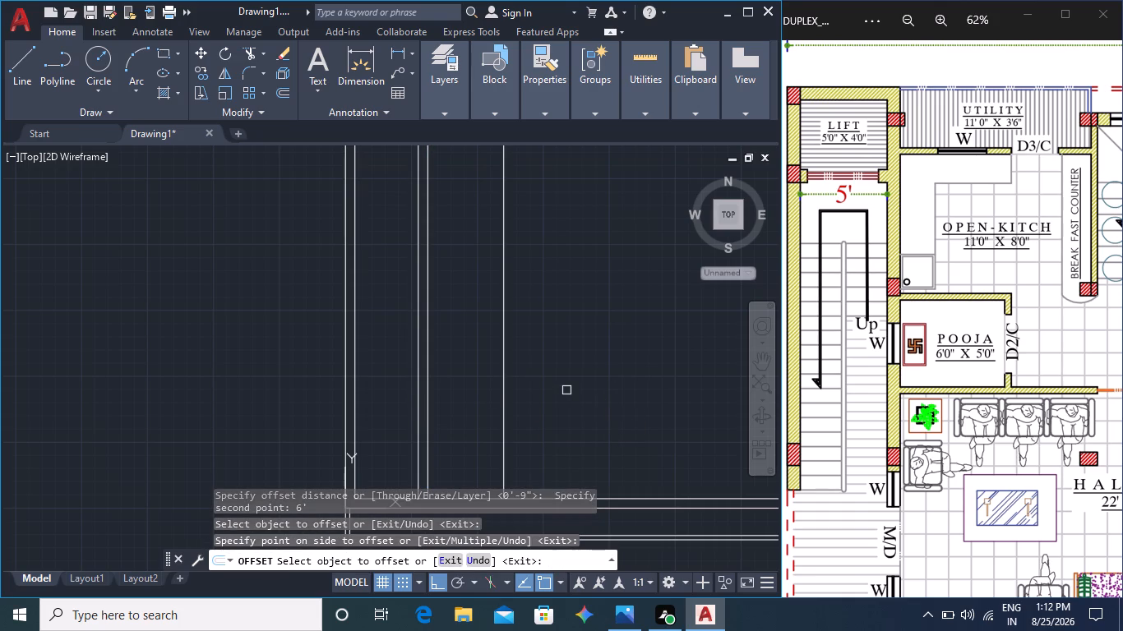
pyautogui.press('Escape')
# Offset the new pooja wall line 6" further into the plan for the wall's thickness.
pyautogui.click(506, 402)
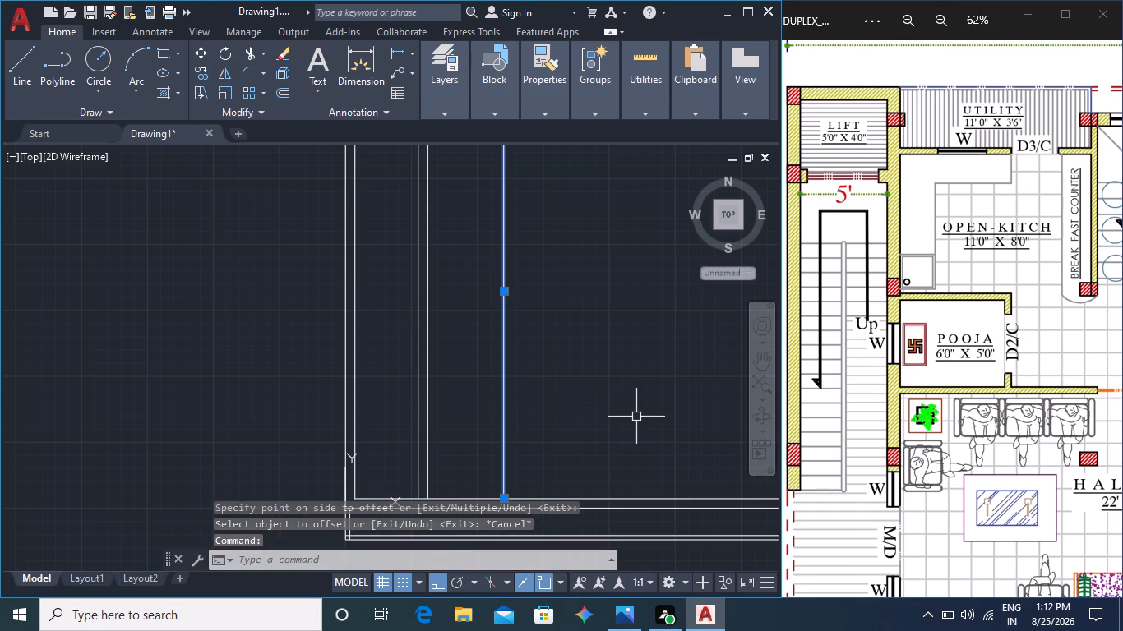
pyautogui.press('0')
pyautogui.press('Return')
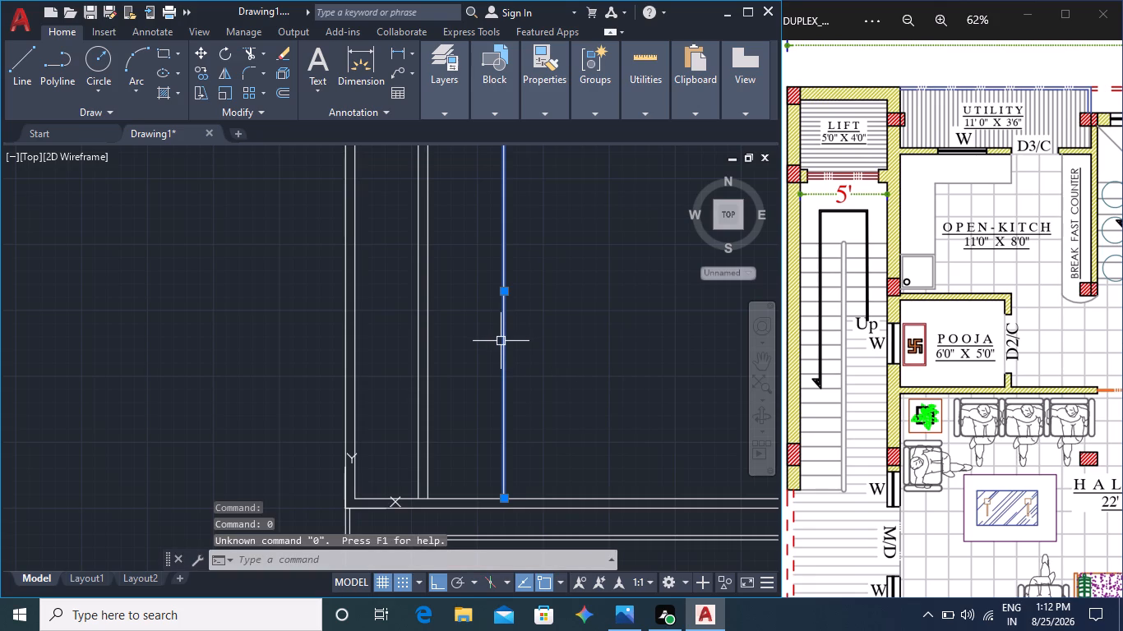
pyautogui.click(504, 348)
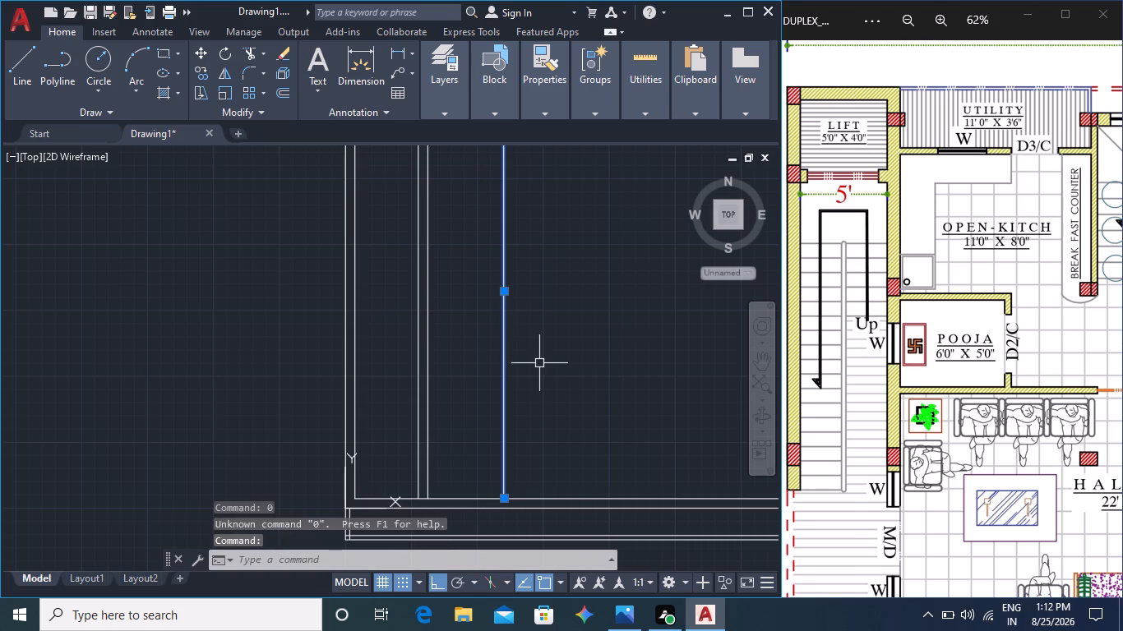
pyautogui.press('o')
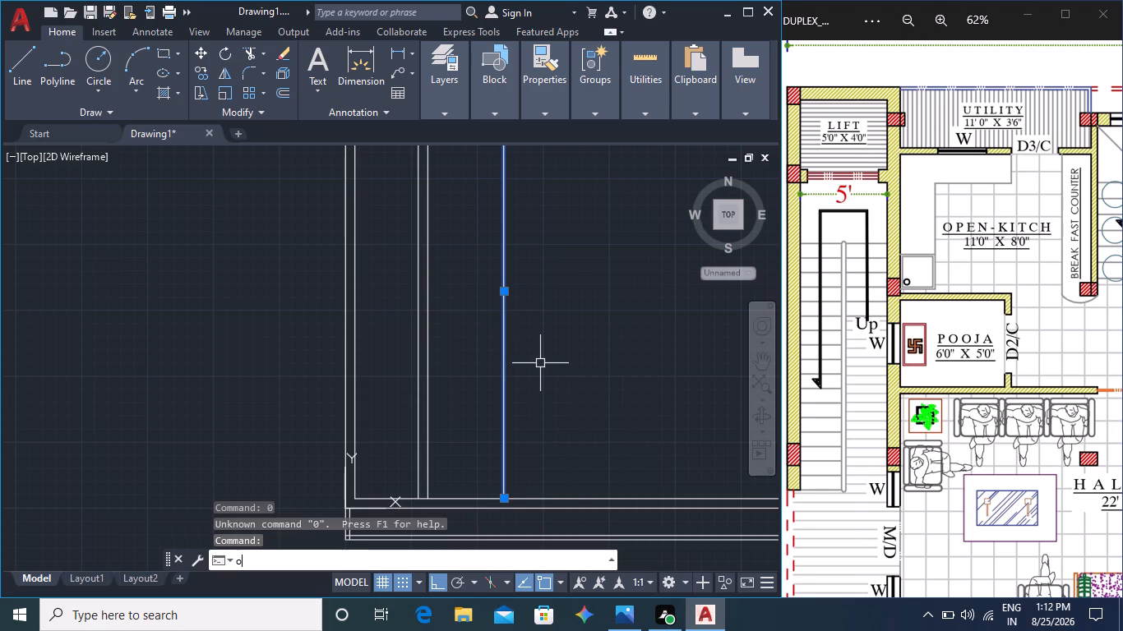
pyautogui.press('Return')
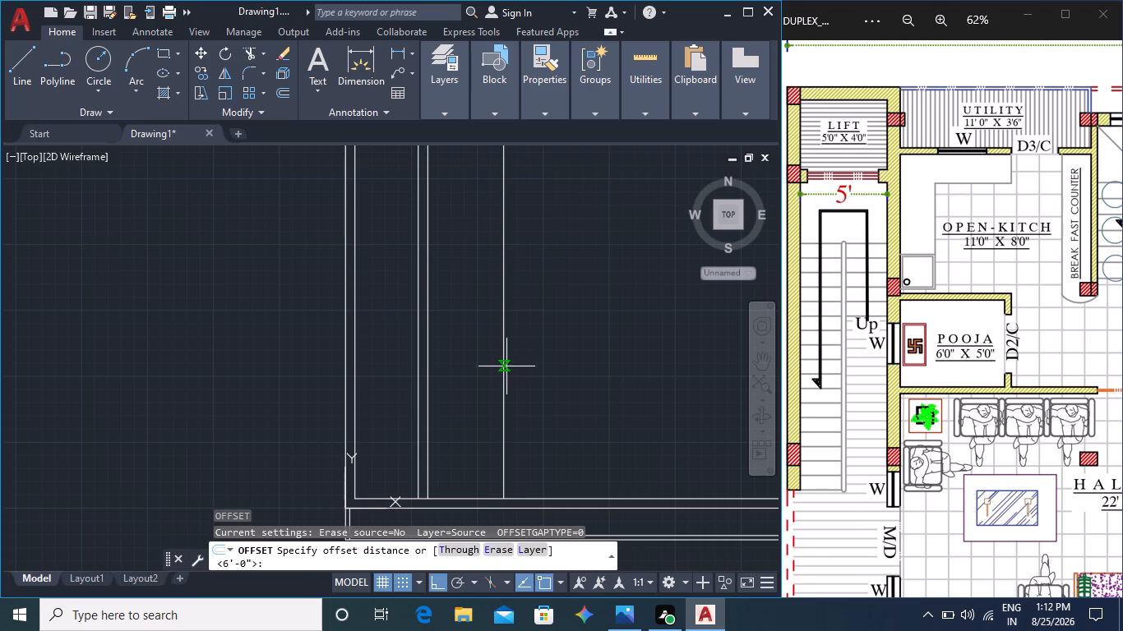
pyautogui.click(506, 366)
pyautogui.press('6')
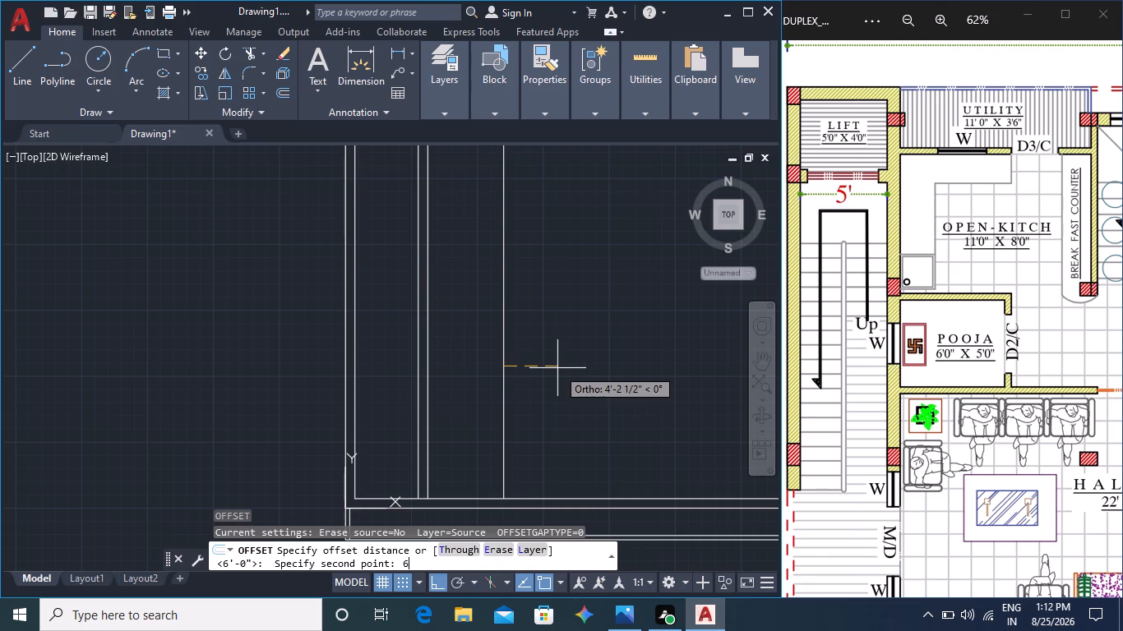
pyautogui.hotkey('shift', '"')
pyautogui.press('Return')
pyautogui.click(549, 371)
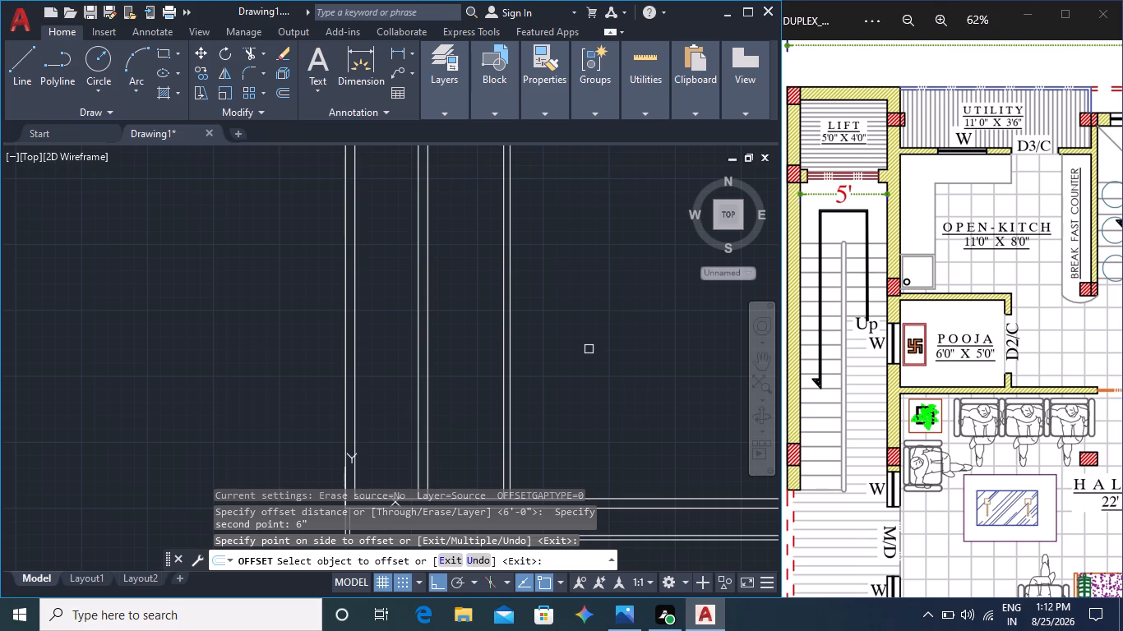
pyautogui.moveTo(577, 331); pyautogui.dragTo(545, 338, button='middle')
pyautogui.moveTo(552, 325); pyautogui.dragTo(544, 347, button='middle')
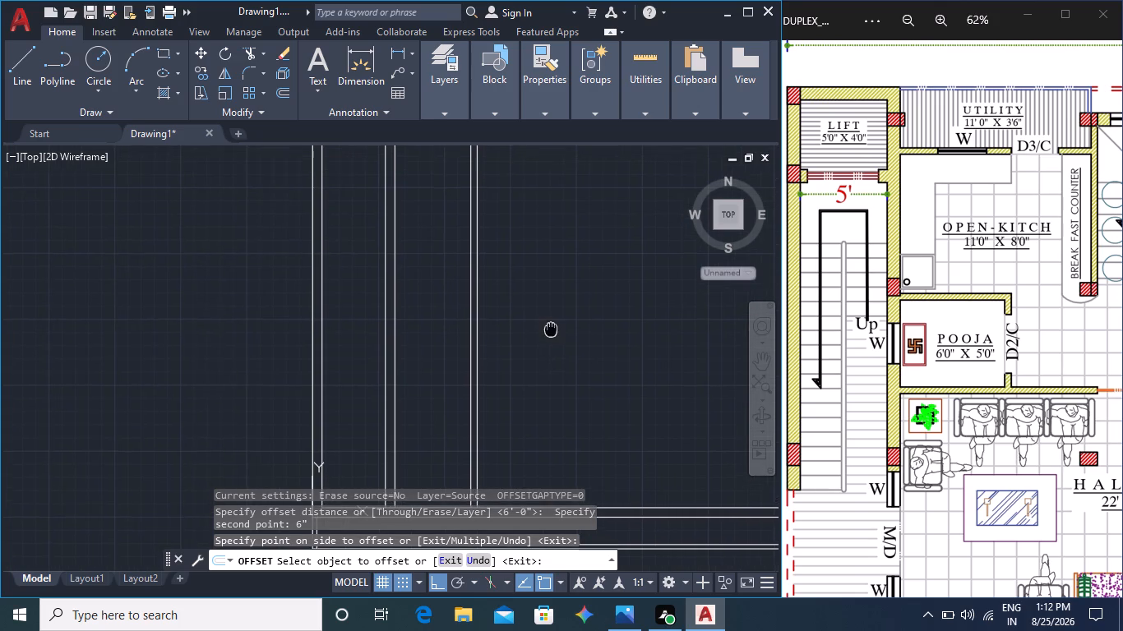
pyautogui.moveTo(544, 347); pyautogui.dragTo(534, 371, button='middle')
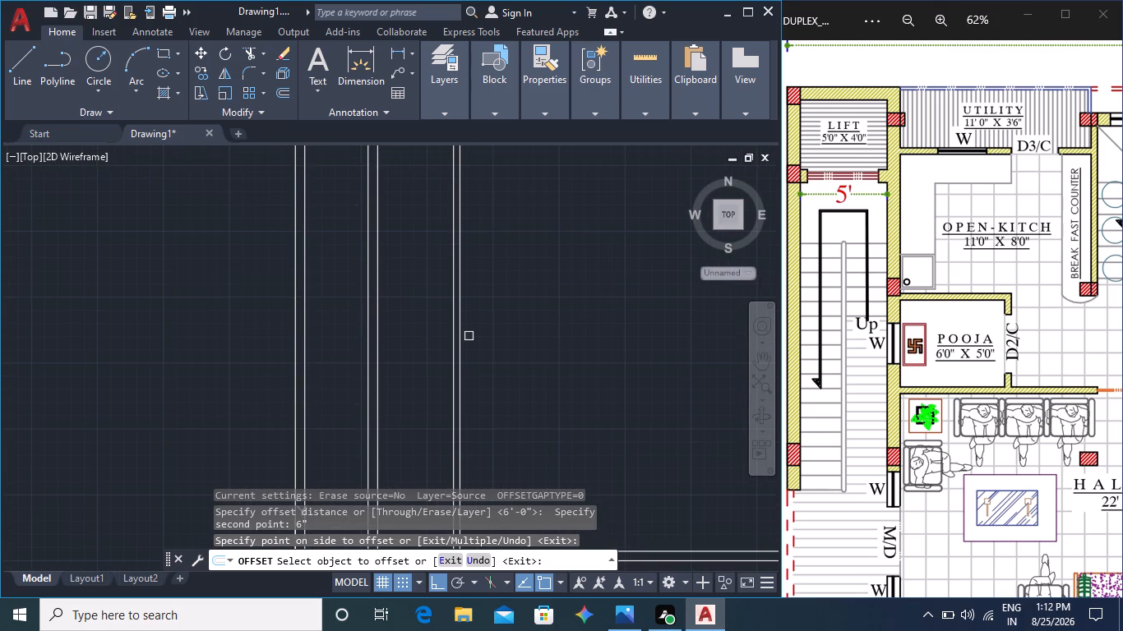
pyautogui.press('Escape')
pyautogui.press('Escape')
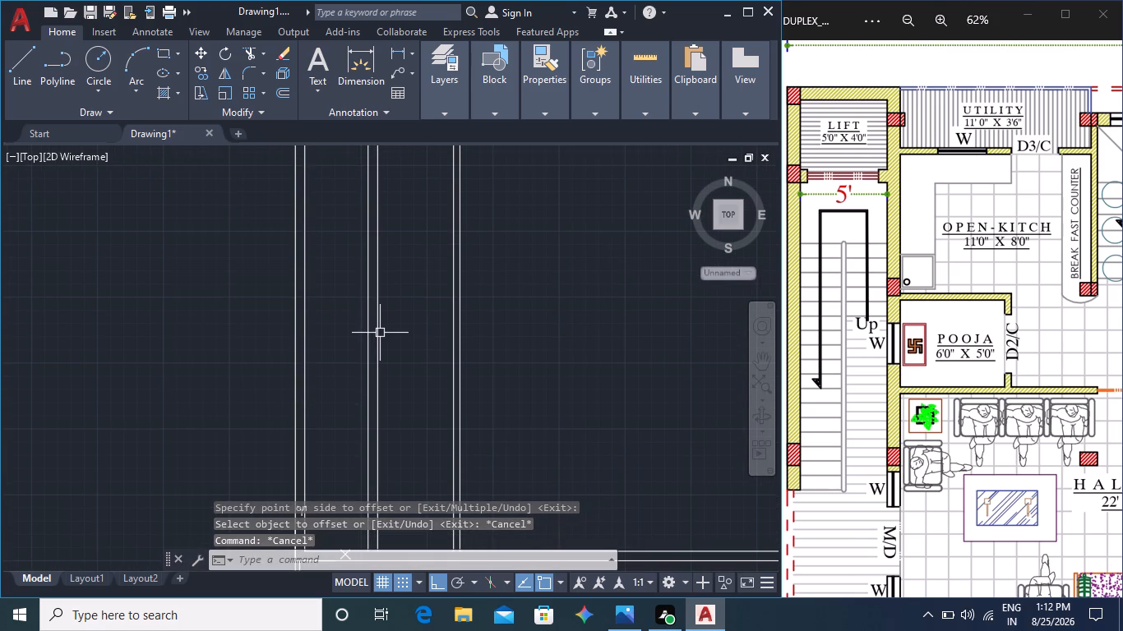
# Offset the staircase wall's far face line 11' into the plan for the near face of the open kitchen's far wall.
pyautogui.click(377, 341)
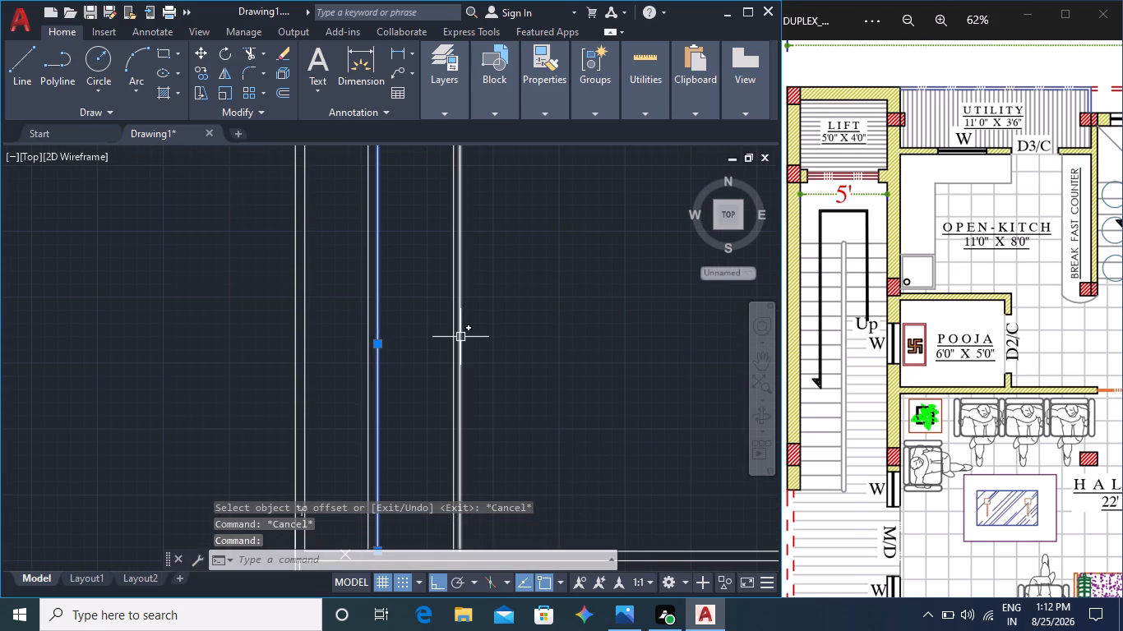
pyautogui.press('o')
pyautogui.press('Return')
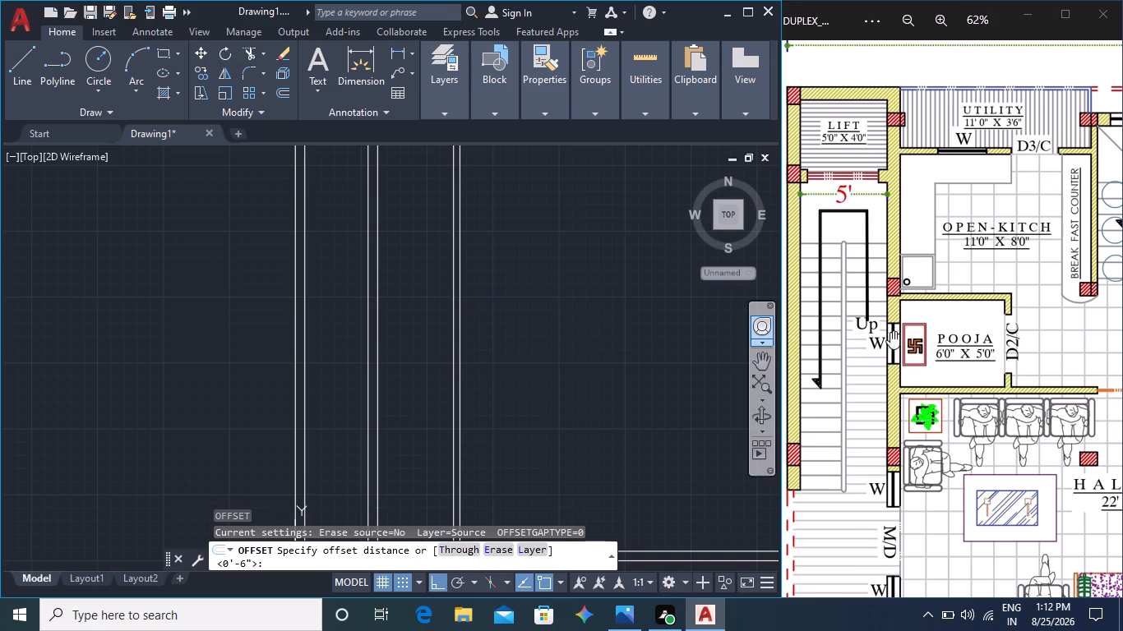
pyautogui.click(375, 334)
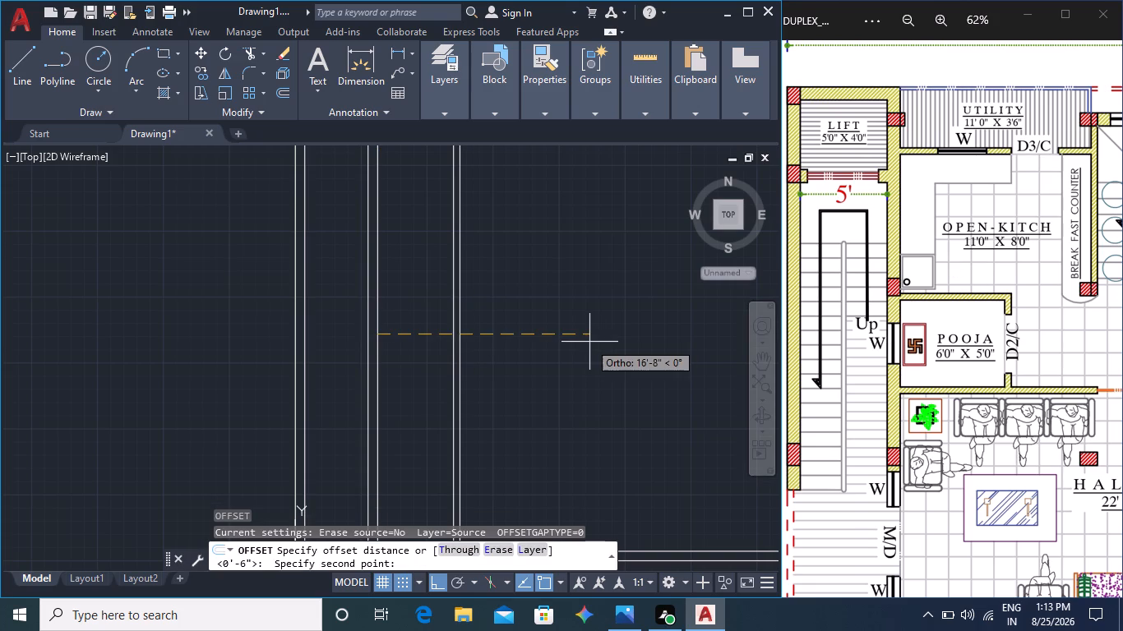
pyautogui.write('11')
pyautogui.press("'")
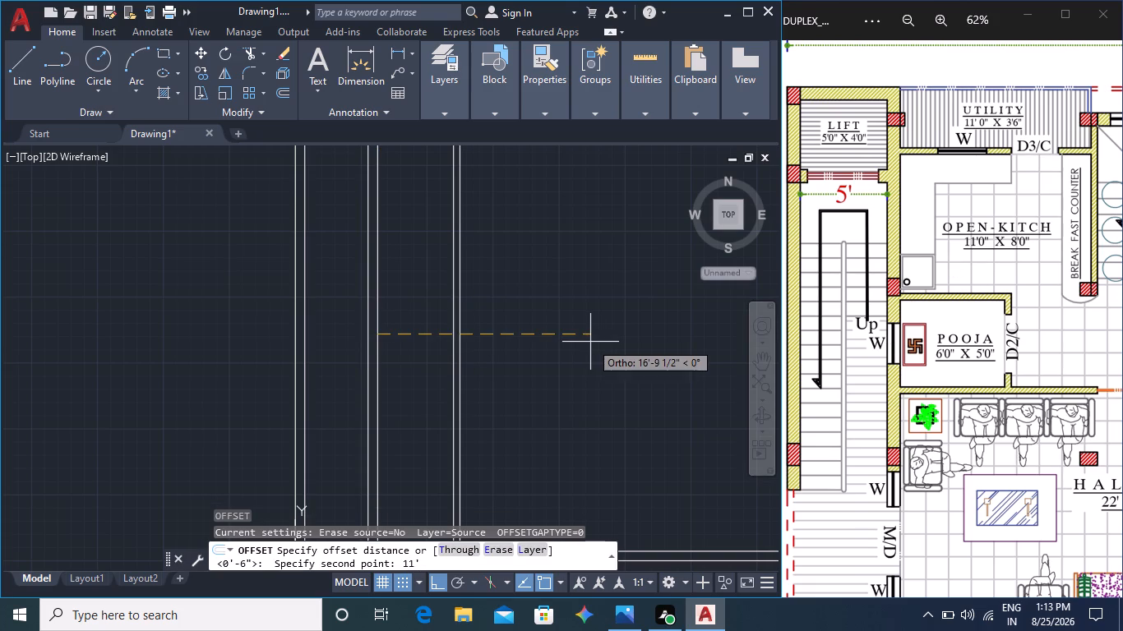
pyautogui.press('Return')
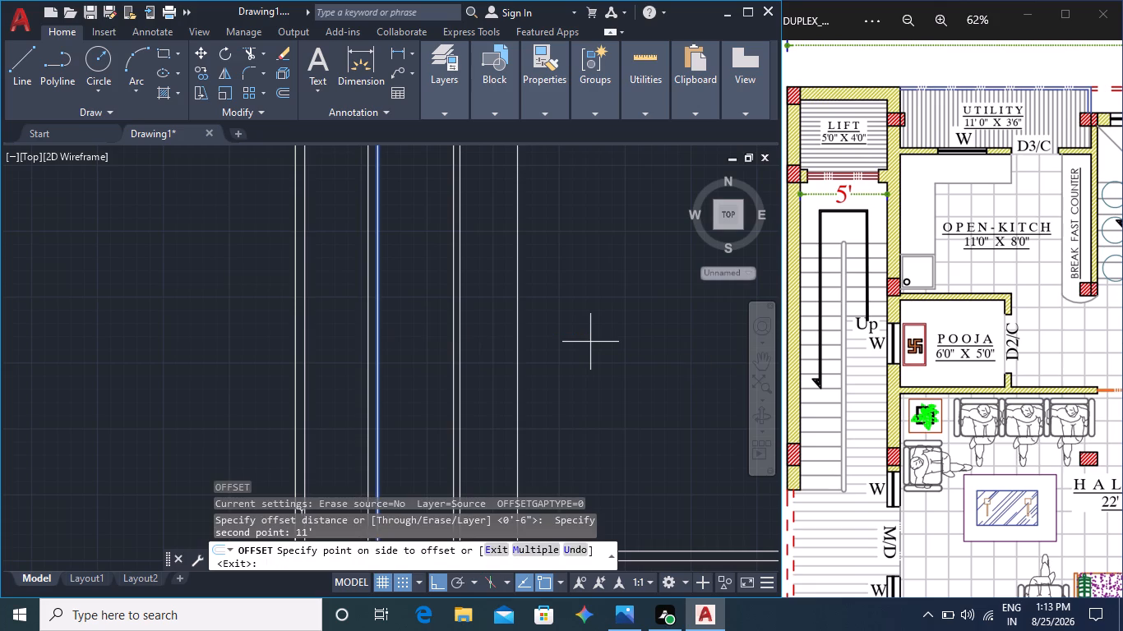
pyautogui.click(590, 342)
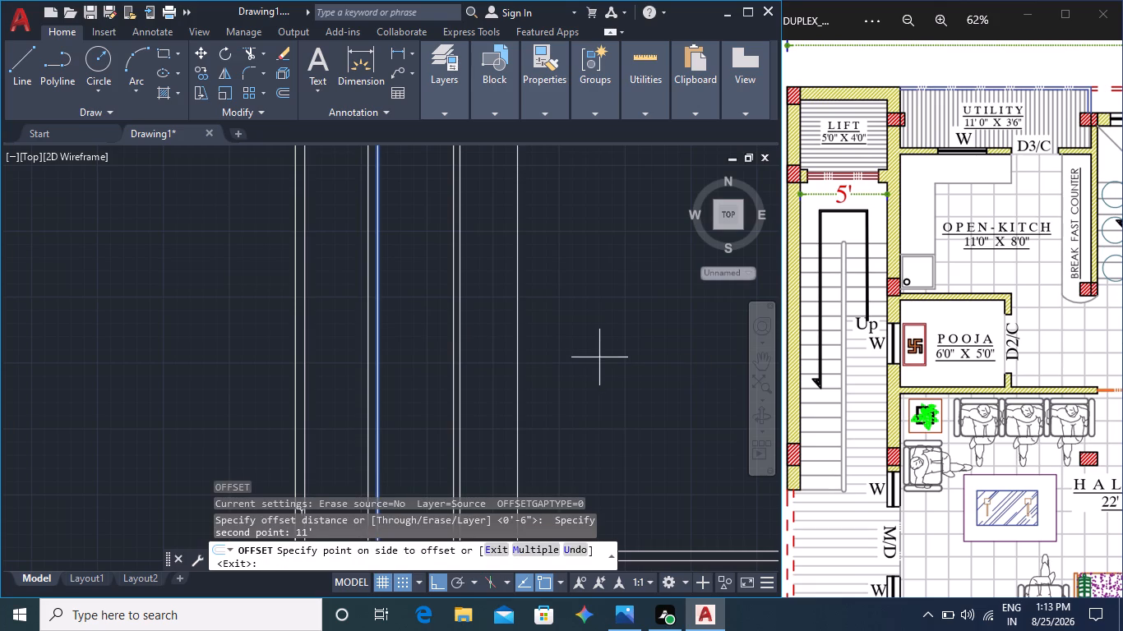
pyautogui.click(594, 362)
pyautogui.moveTo(609, 362); pyautogui.dragTo(565, 404, button='middle')
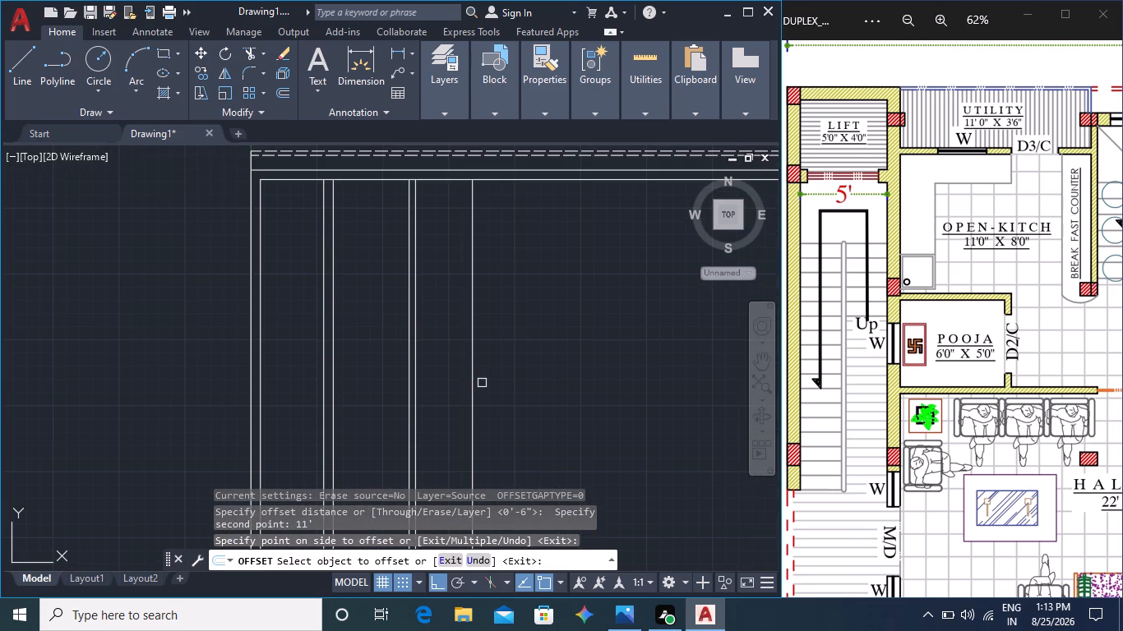
pyautogui.press('Escape')
pyautogui.press('Escape')
# Offset the new kitchen wall line 6" further into the plan for the wall's thickness.
pyautogui.press('o')
pyautogui.press('Return')
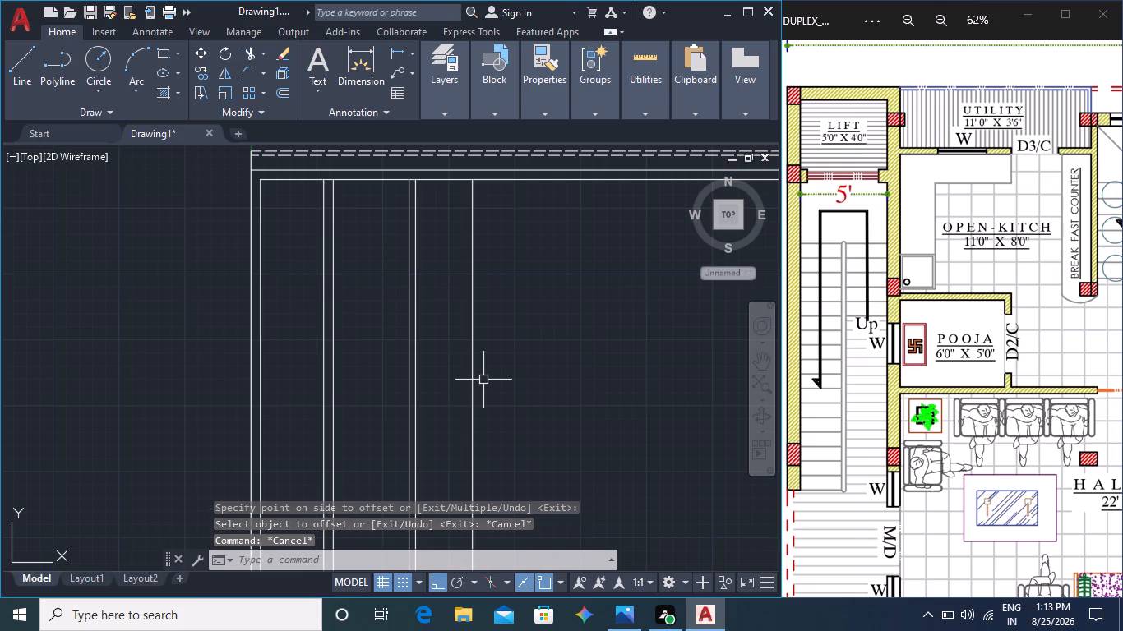
pyautogui.click(474, 389)
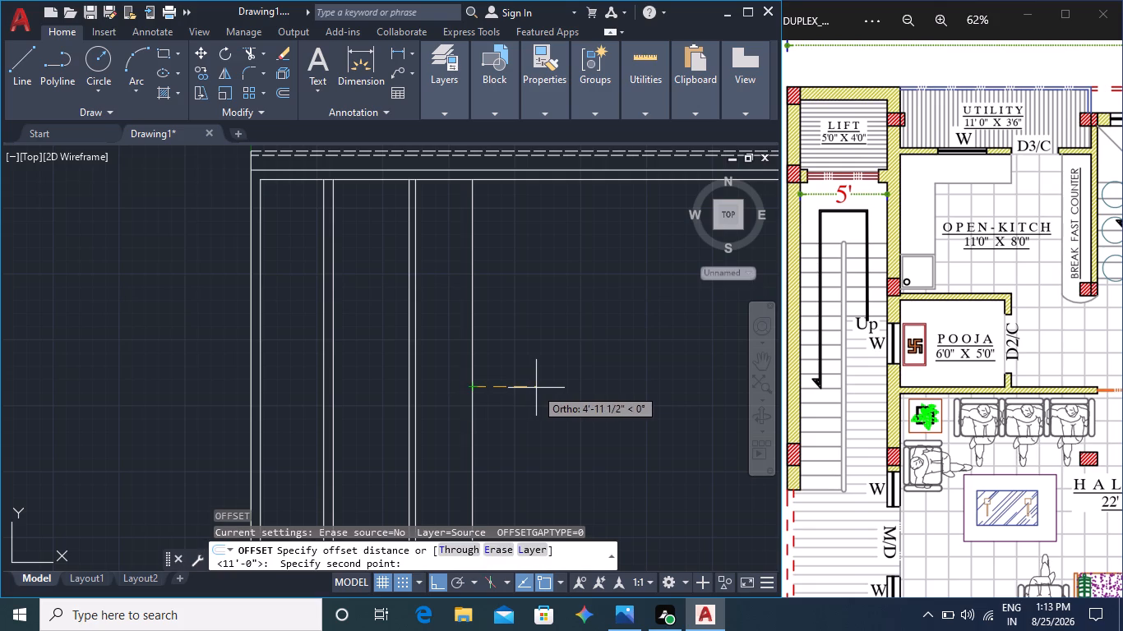
pyautogui.press('6')
pyautogui.hotkey('shift', '"')
pyautogui.press('Return')
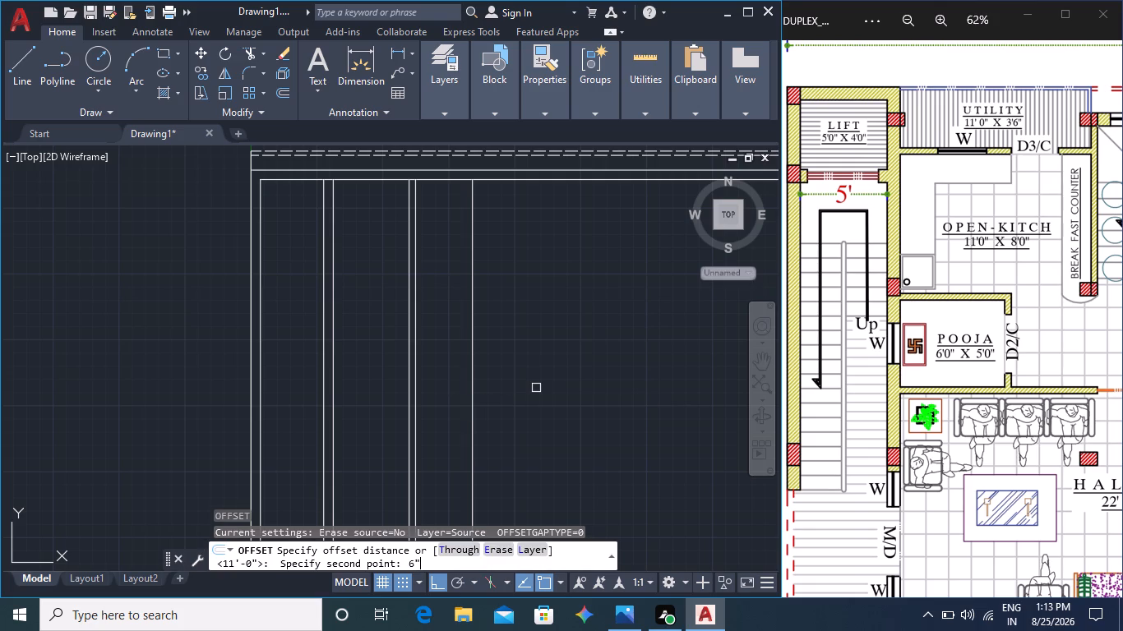
pyautogui.click(475, 403)
pyautogui.click(555, 400)
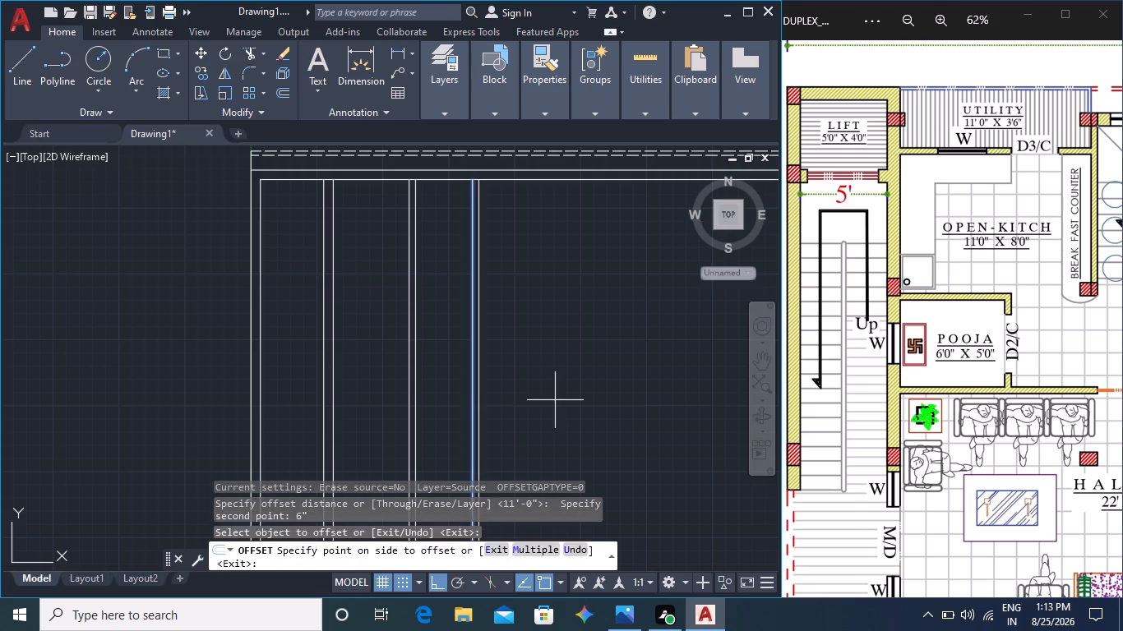
# Examine the dining area beyond the kitchen wall in the reference plan for its dimensions and walls.
pyautogui.moveTo(601, 392); pyautogui.dragTo(545, 390, button='middle')
pyautogui.middleClick(899, 389)
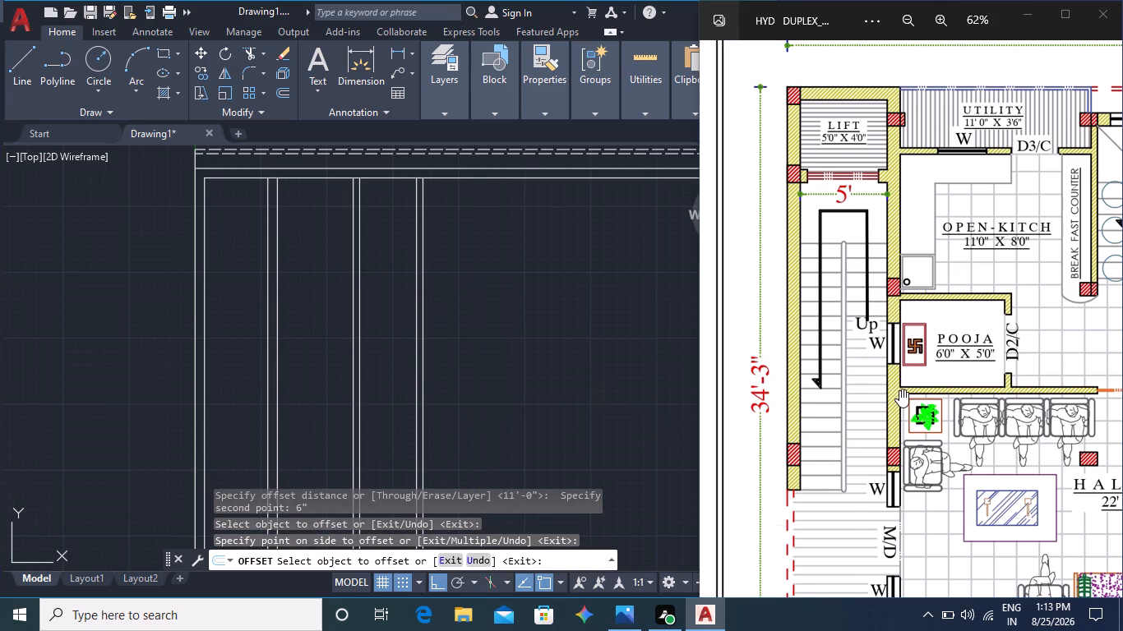
pyautogui.moveTo(931, 378); pyautogui.dragTo(804, 395, button='middle')
pyautogui.middleClick(507, 375)
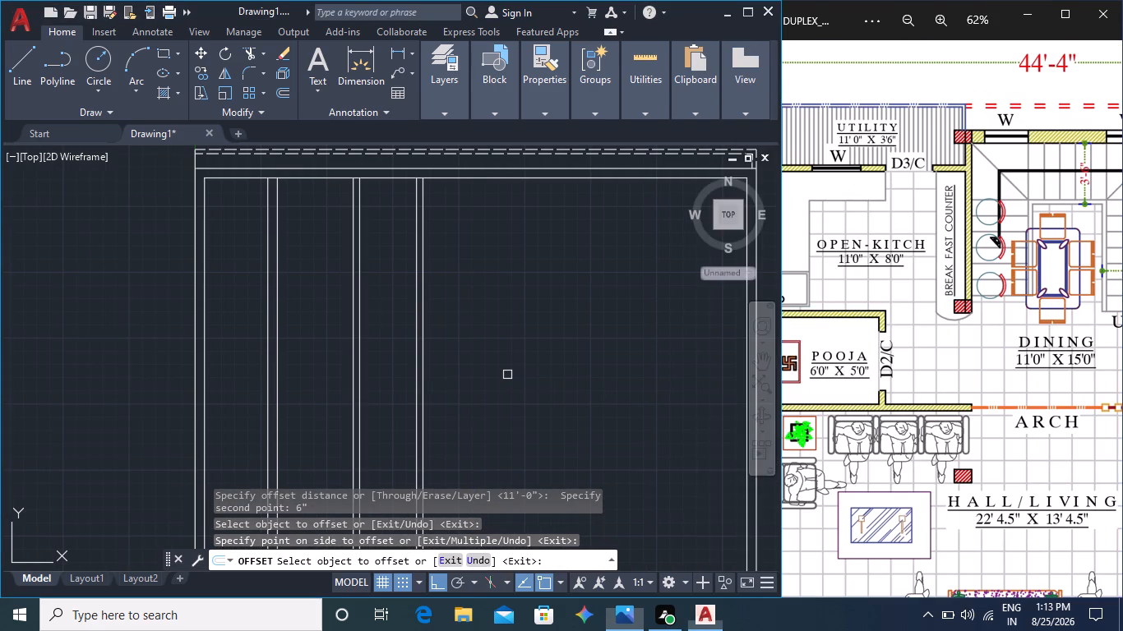
pyautogui.middleClick(943, 361)
pyautogui.moveTo(939, 362); pyautogui.dragTo(824, 380, button='middle')
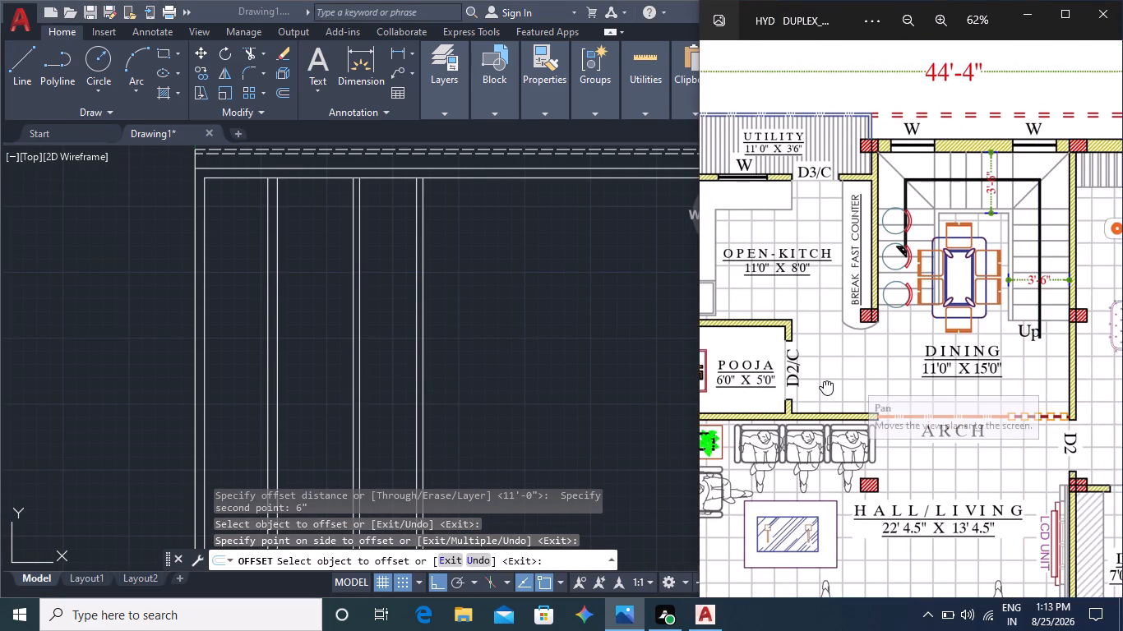
pyautogui.moveTo(824, 380); pyautogui.dragTo(760, 375, button='middle')
pyautogui.click(538, 354)
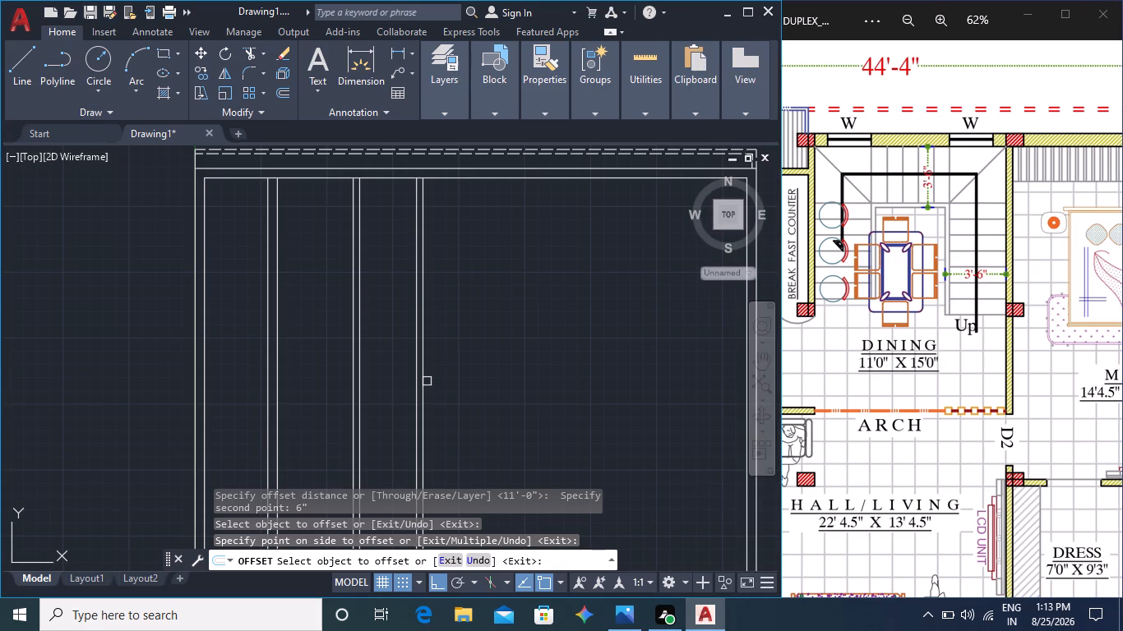
pyautogui.press('Escape')
pyautogui.press('Escape')
# Start offsetting the kitchen wall's far face line toward the dining area's opposite wall.
pyautogui.press('o')
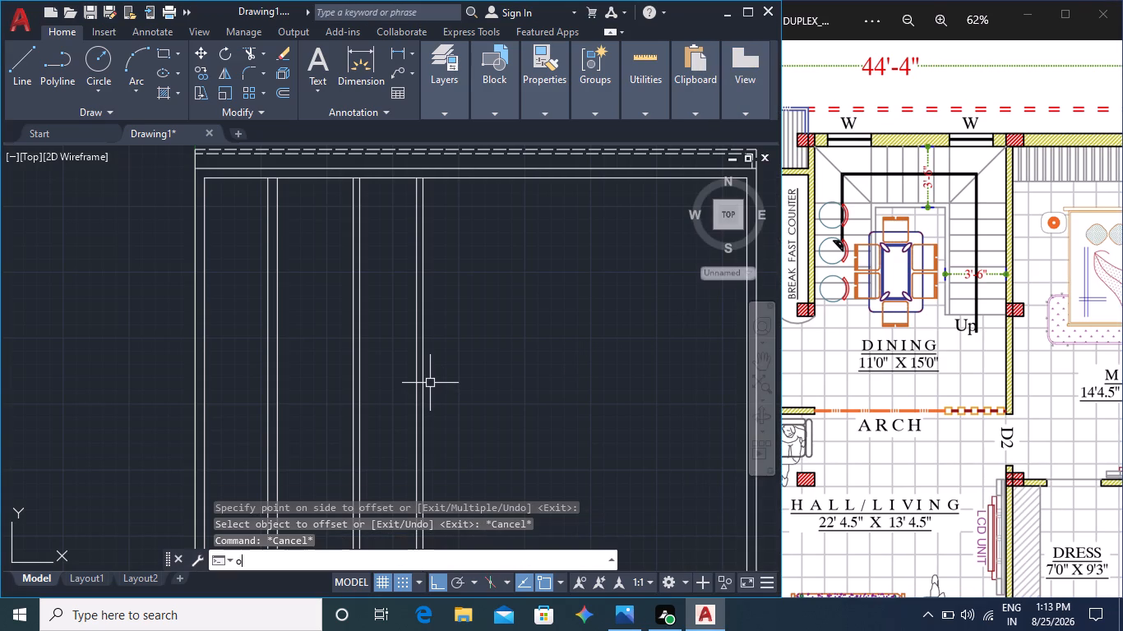
pyautogui.press('Return')
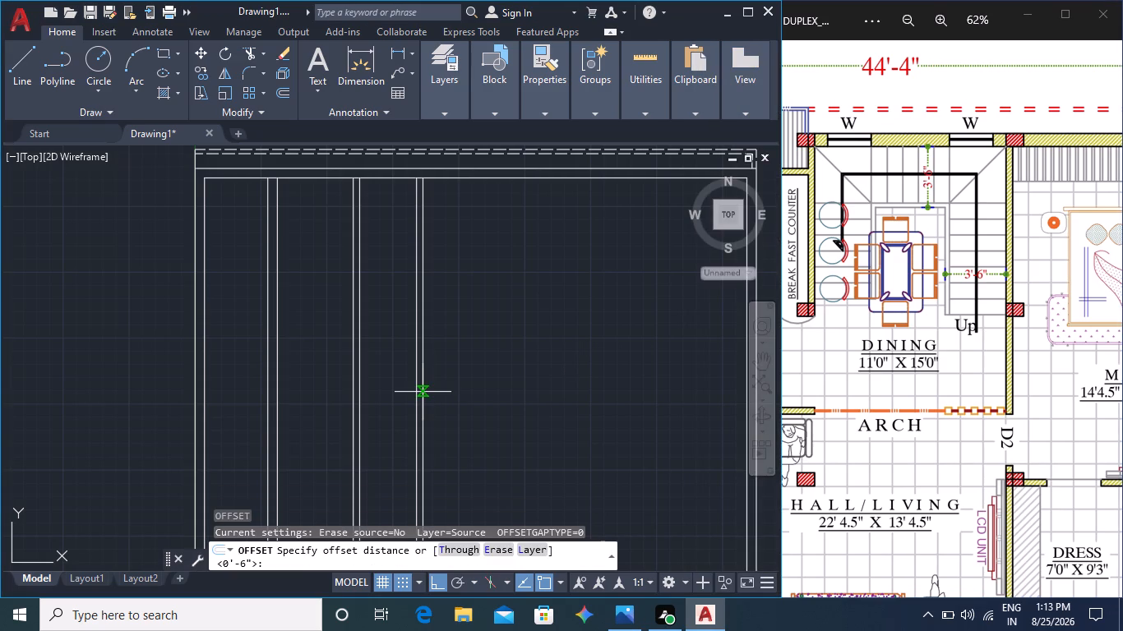
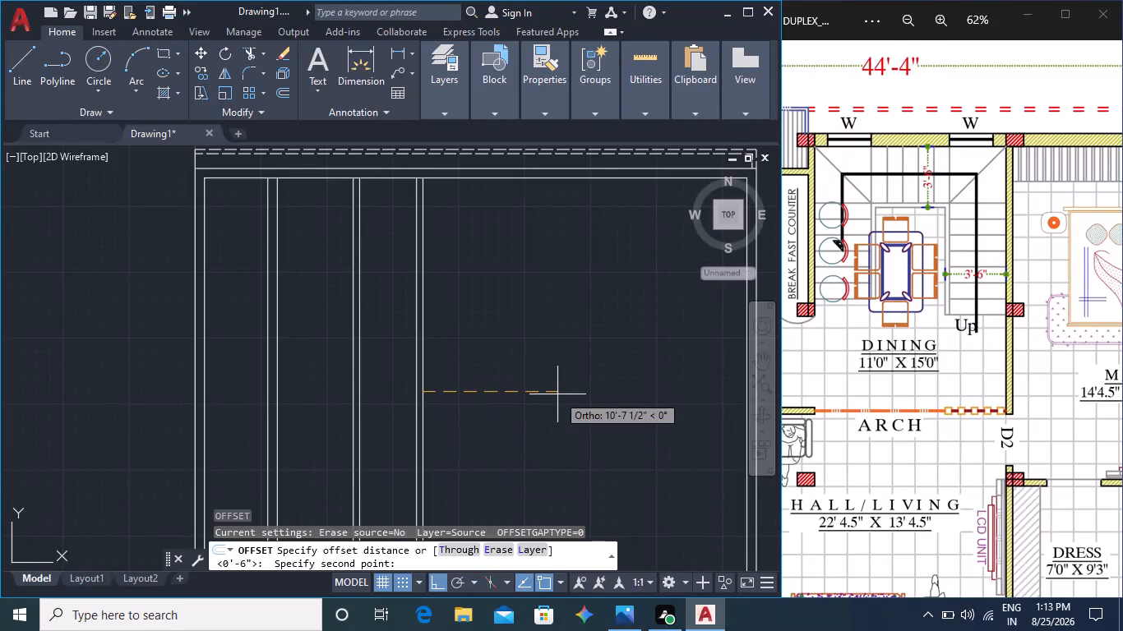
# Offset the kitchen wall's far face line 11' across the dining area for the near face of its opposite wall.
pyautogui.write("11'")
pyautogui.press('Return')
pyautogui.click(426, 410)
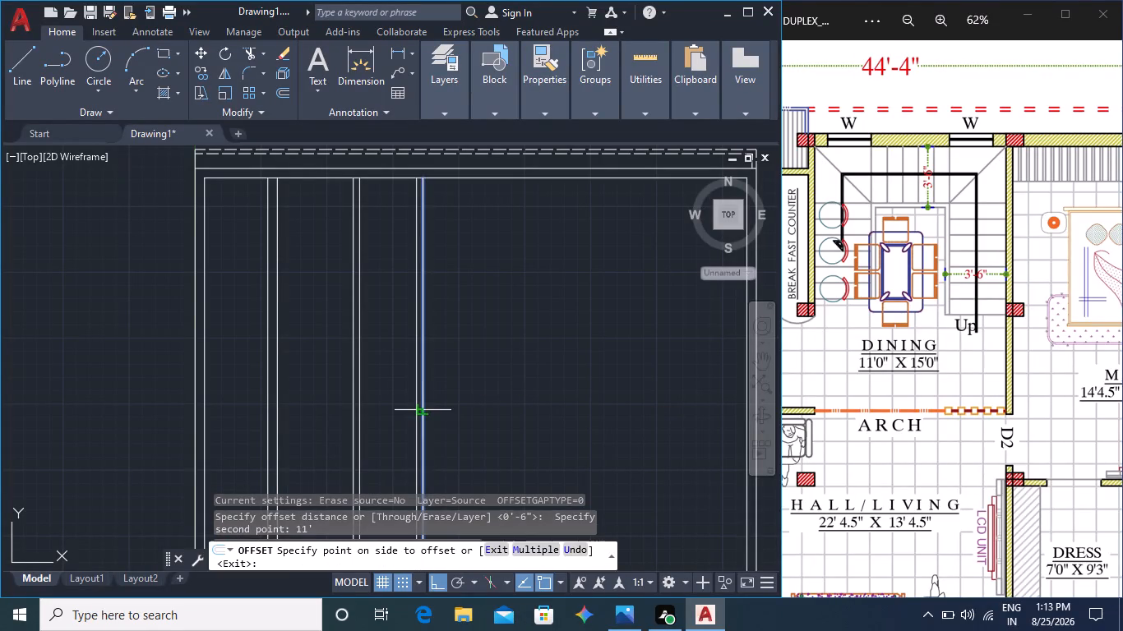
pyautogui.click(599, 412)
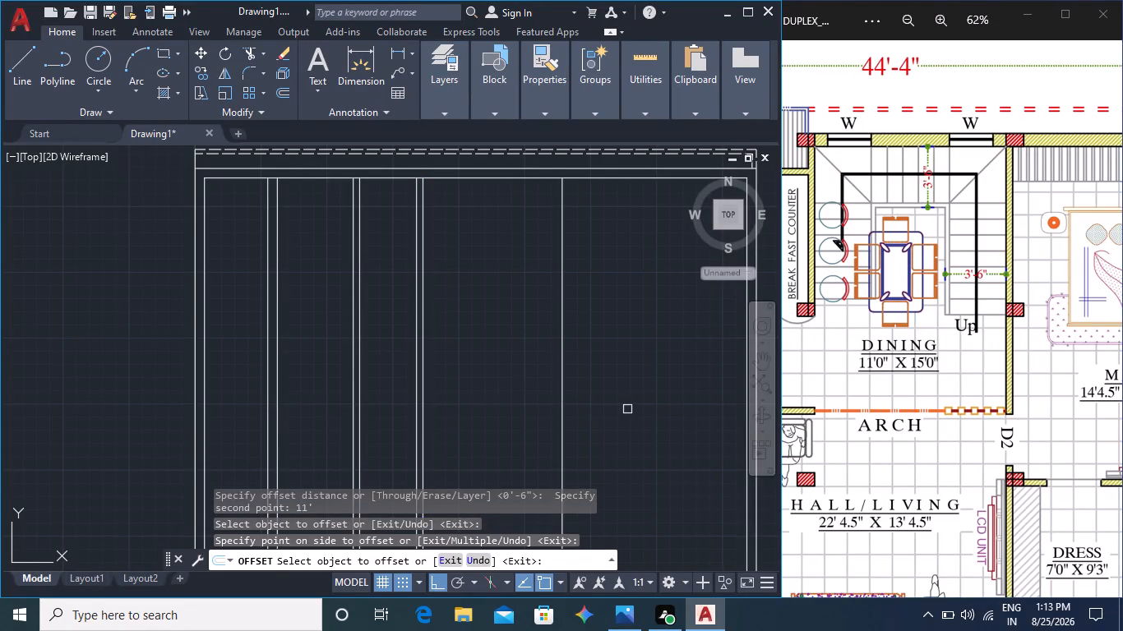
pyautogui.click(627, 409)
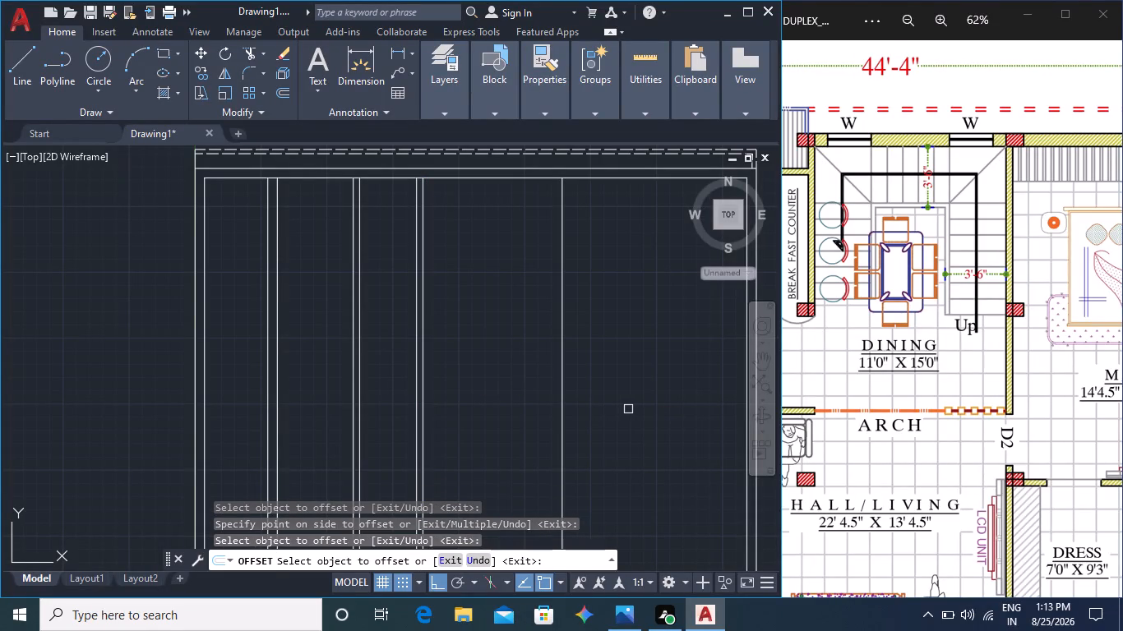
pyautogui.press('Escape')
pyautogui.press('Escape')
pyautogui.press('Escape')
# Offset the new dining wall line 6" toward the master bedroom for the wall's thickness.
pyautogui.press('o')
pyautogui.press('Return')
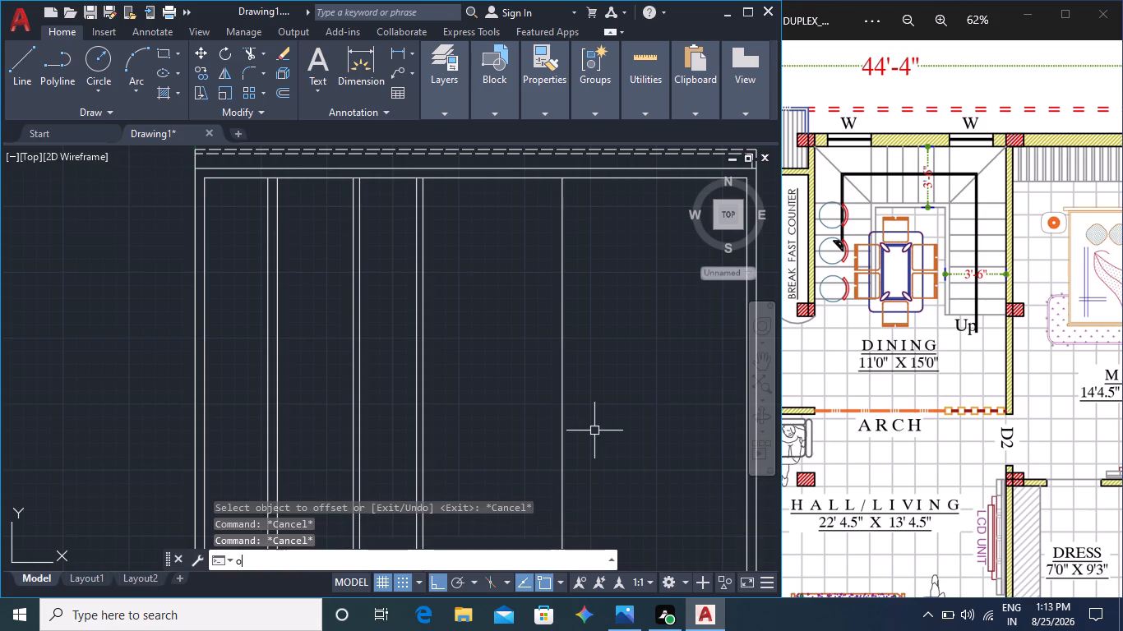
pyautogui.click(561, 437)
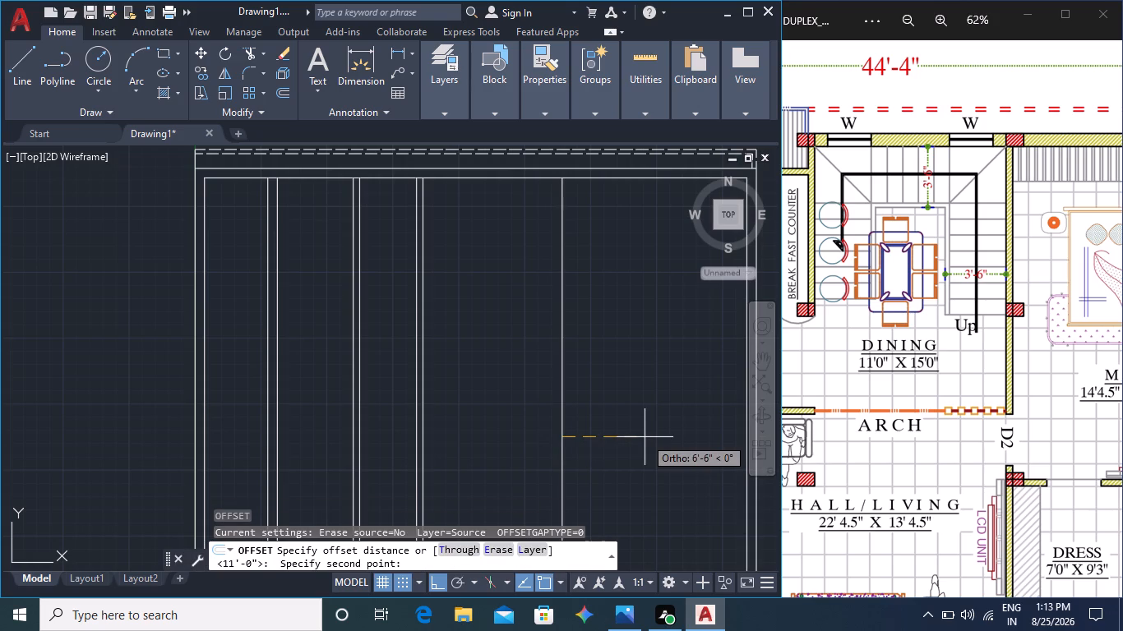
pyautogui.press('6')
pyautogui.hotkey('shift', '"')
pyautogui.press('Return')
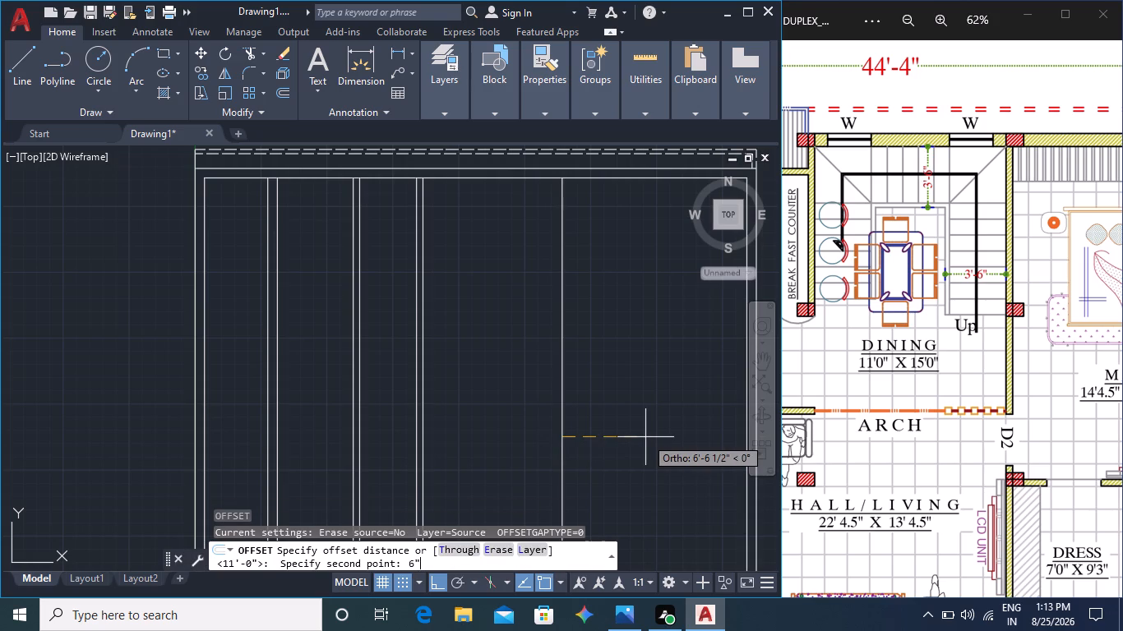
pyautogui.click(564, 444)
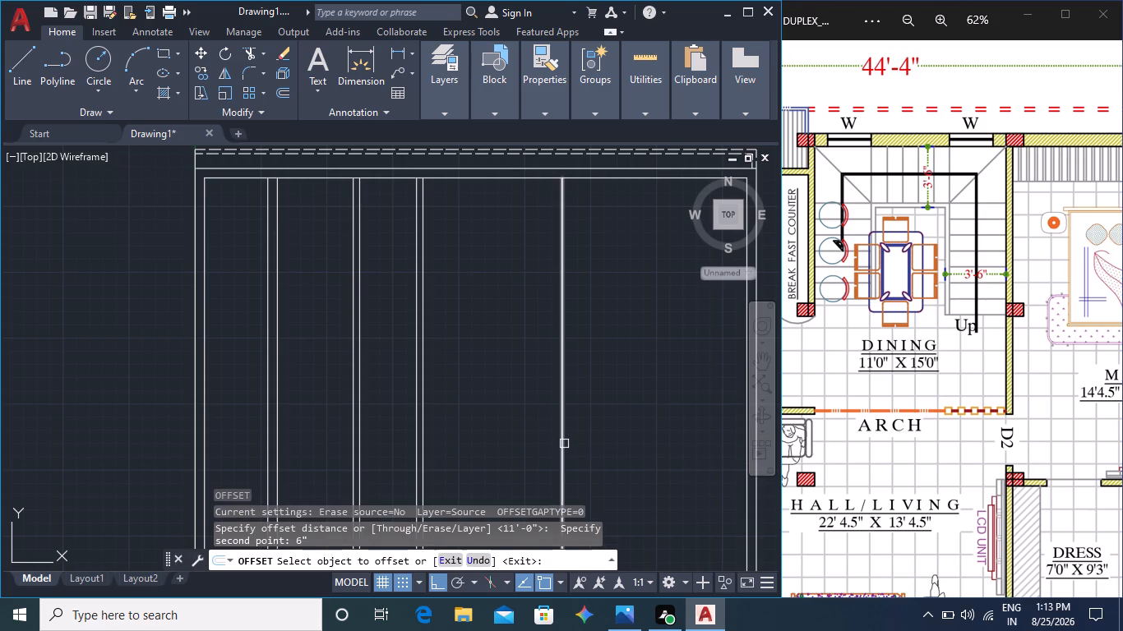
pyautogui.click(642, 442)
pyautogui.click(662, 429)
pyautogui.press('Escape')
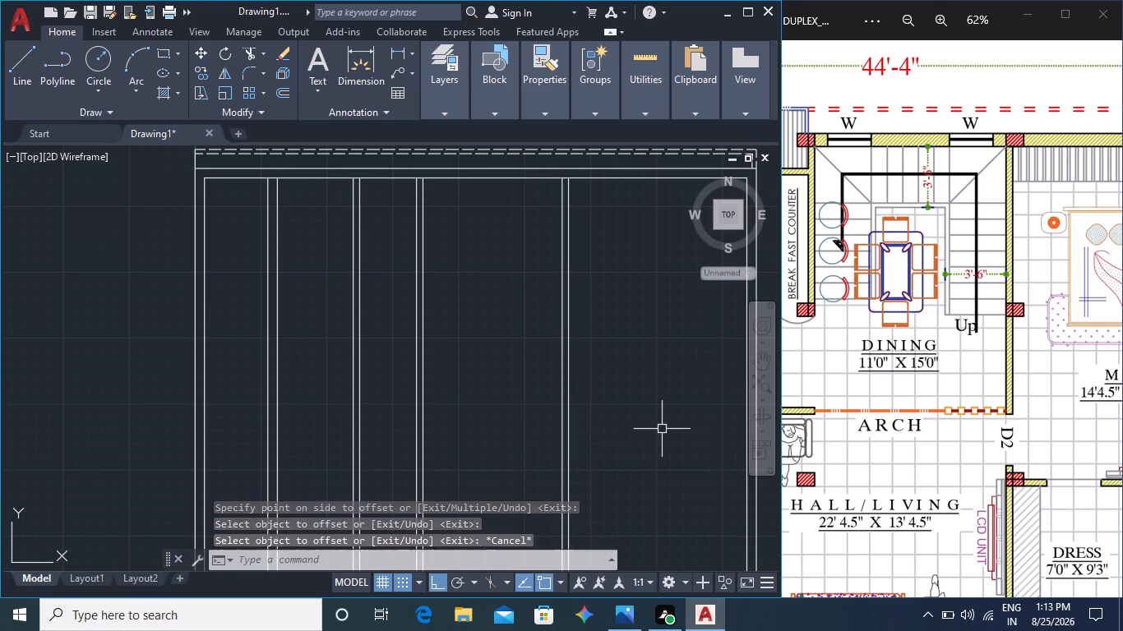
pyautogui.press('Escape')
# Dimension the master bedroom's width from the dining wall's far face to the outer wall's inner face, just inside the top wall.
pyautogui.middleClick(960, 420)
pyautogui.moveTo(973, 421); pyautogui.dragTo(875, 421, button='middle')
pyautogui.moveTo(927, 422); pyautogui.dragTo(836, 419, button='middle')
pyautogui.moveTo(909, 424); pyautogui.dragTo(900, 421, button='middle')
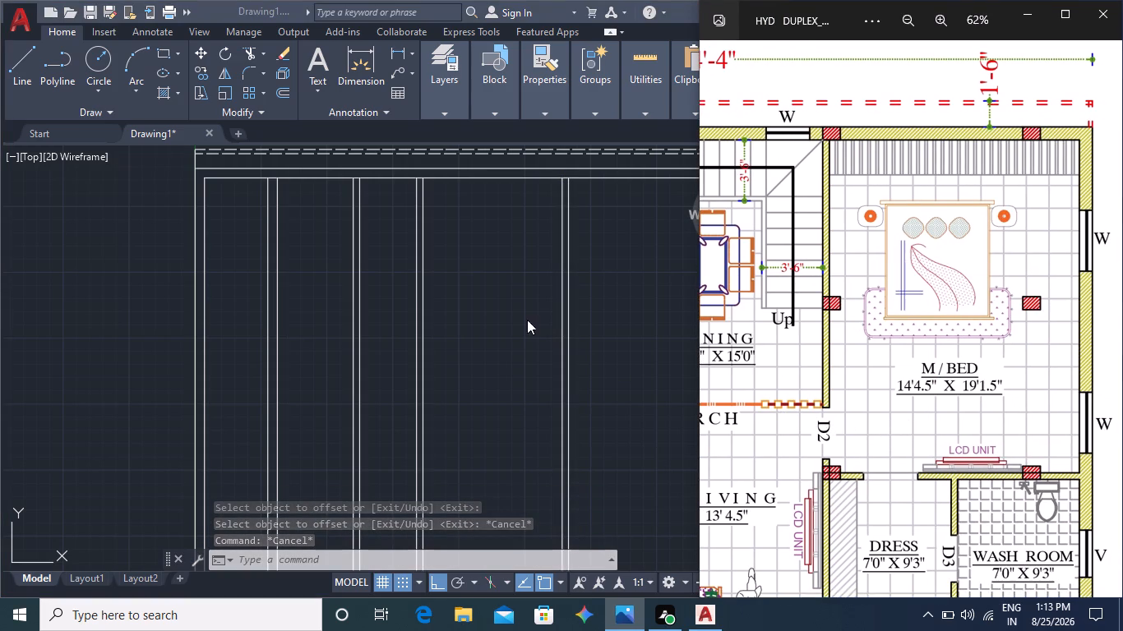
pyautogui.middleClick(608, 333)
pyautogui.moveTo(612, 334); pyautogui.dragTo(509, 332, button='middle')
pyautogui.moveTo(560, 337); pyautogui.dragTo(532, 334, button='middle')
pyautogui.click(357, 65)
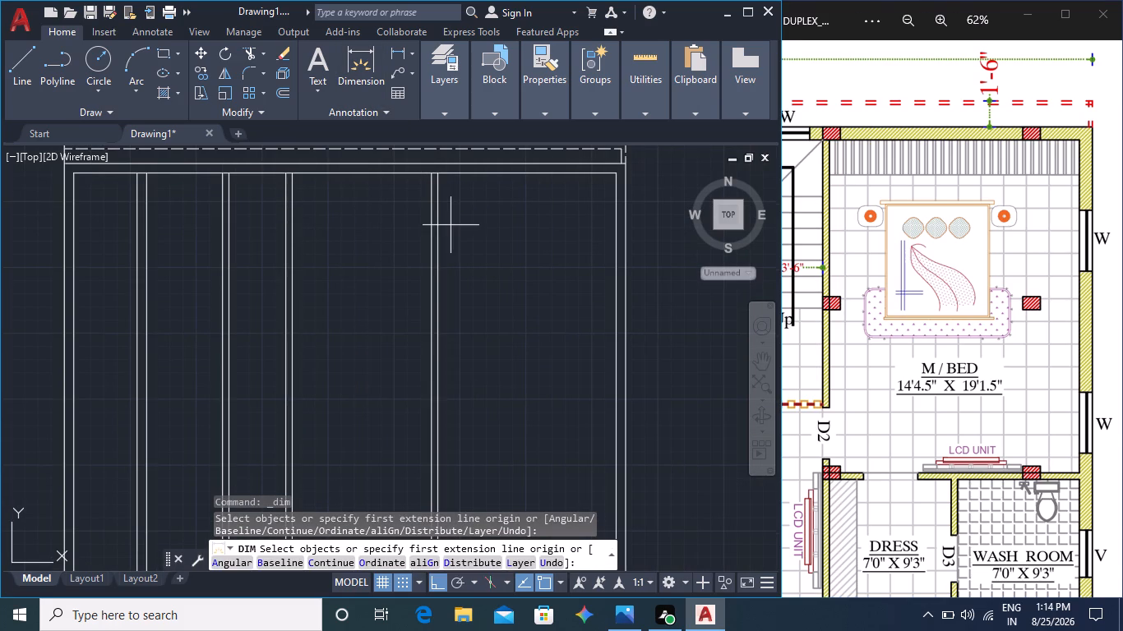
pyautogui.scroll(2, 446, 184)
pyautogui.moveTo(441, 236); pyautogui.dragTo(421, 341, button='middle')
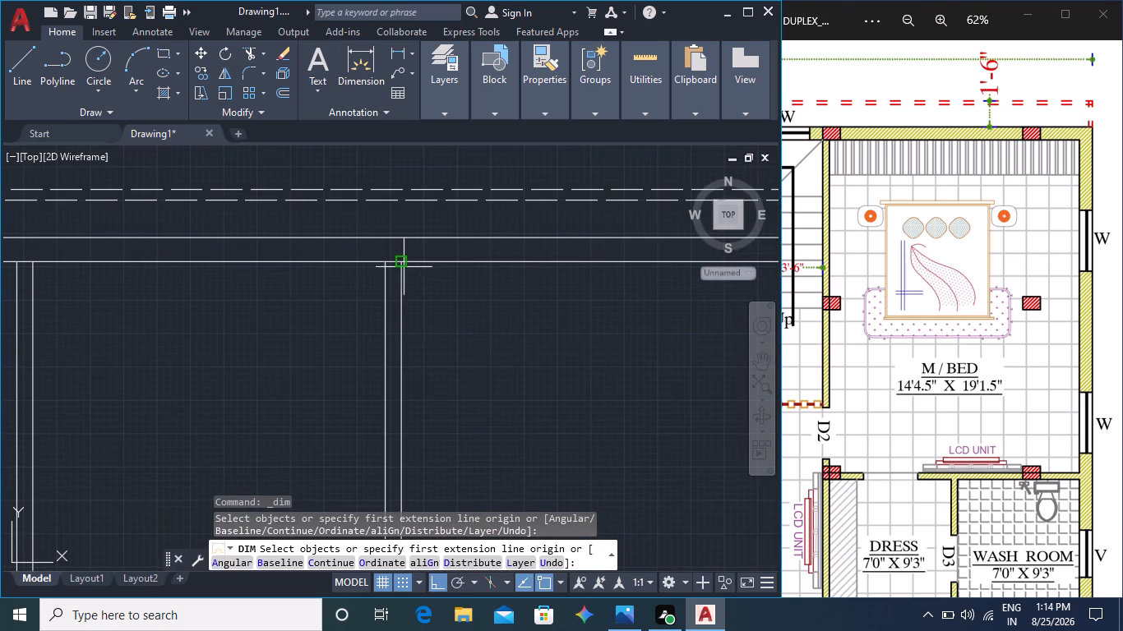
pyautogui.click(402, 263)
pyautogui.scroll(-3, 474, 279)
pyautogui.moveTo(497, 284); pyautogui.dragTo(453, 290, button='middle')
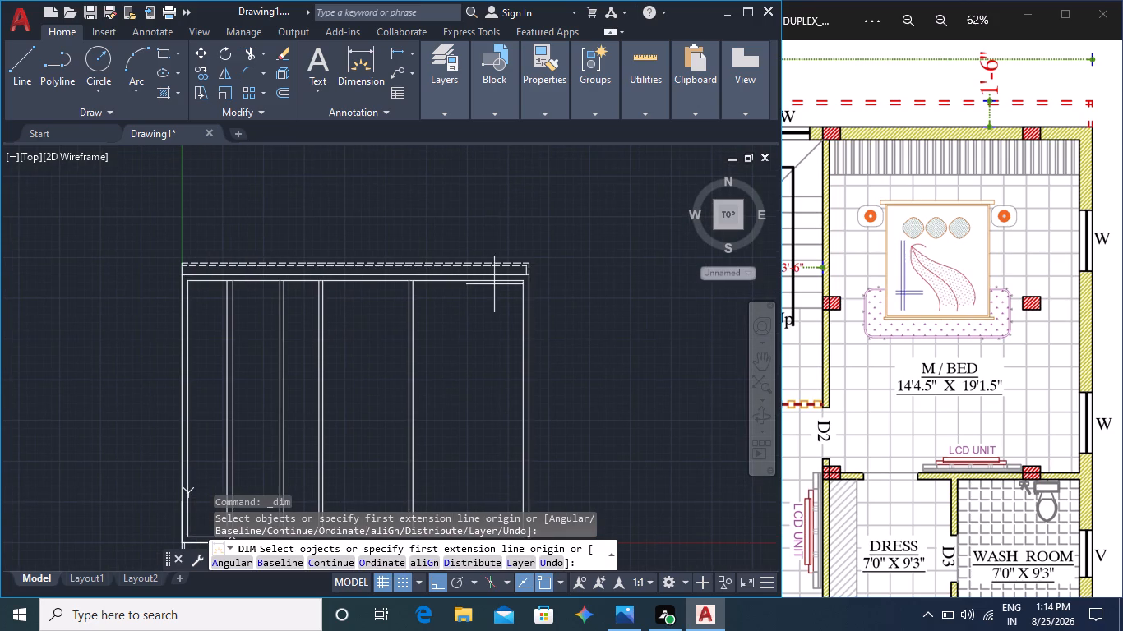
pyautogui.scroll(3, 520, 283)
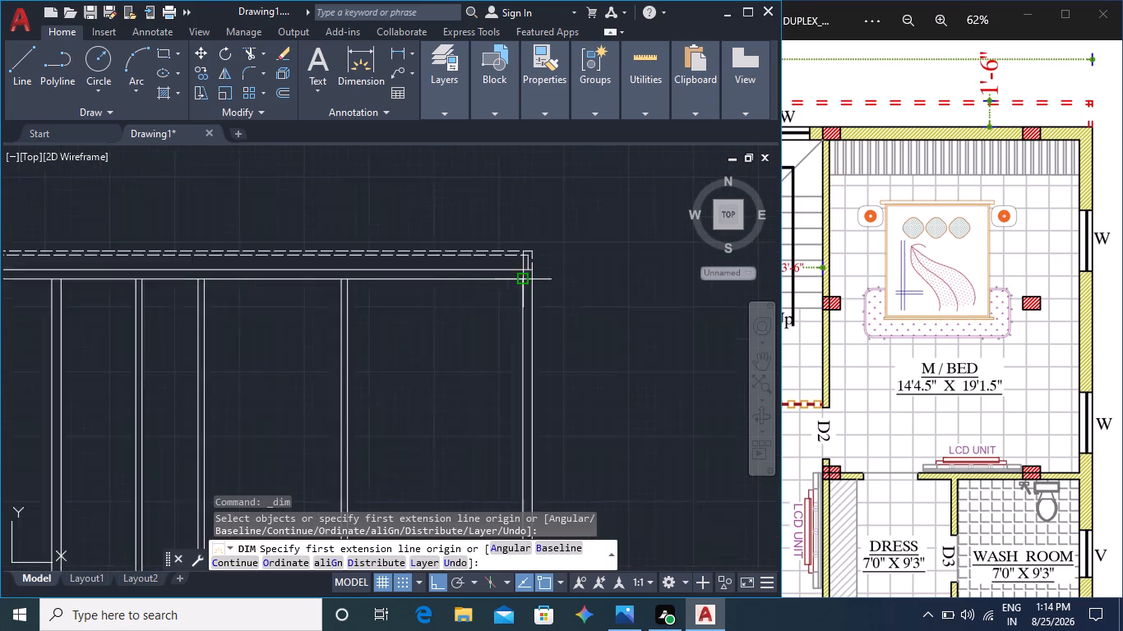
pyautogui.scroll(1, 520, 283)
pyautogui.click(518, 268)
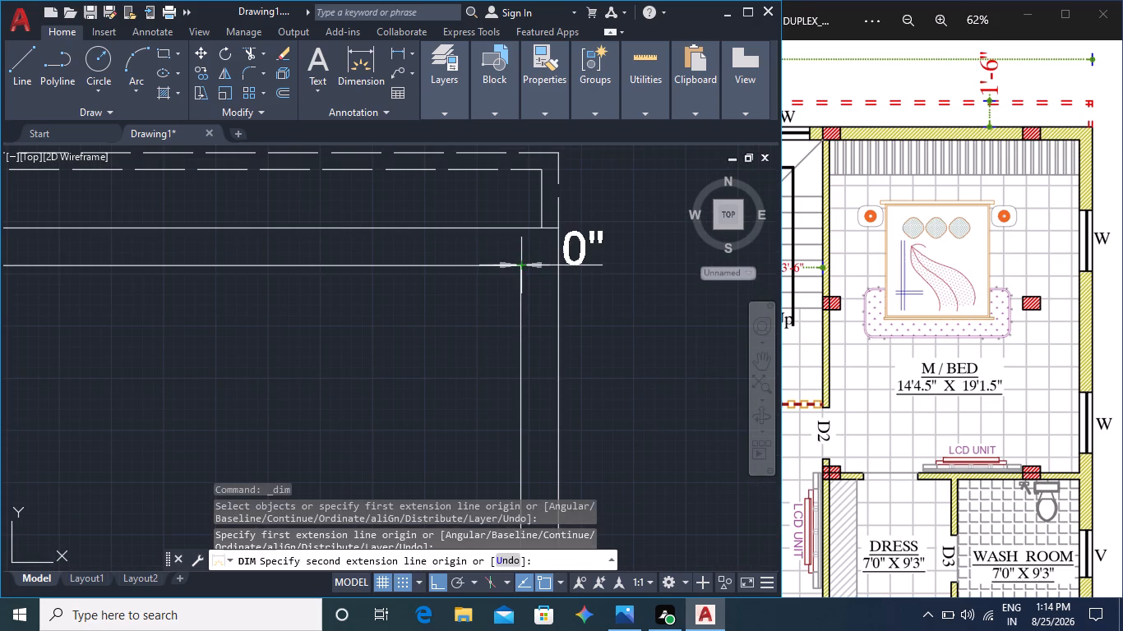
pyautogui.moveTo(474, 339); pyautogui.dragTo(720, 306, button='middle')
pyautogui.scroll(-2, 534, 292)
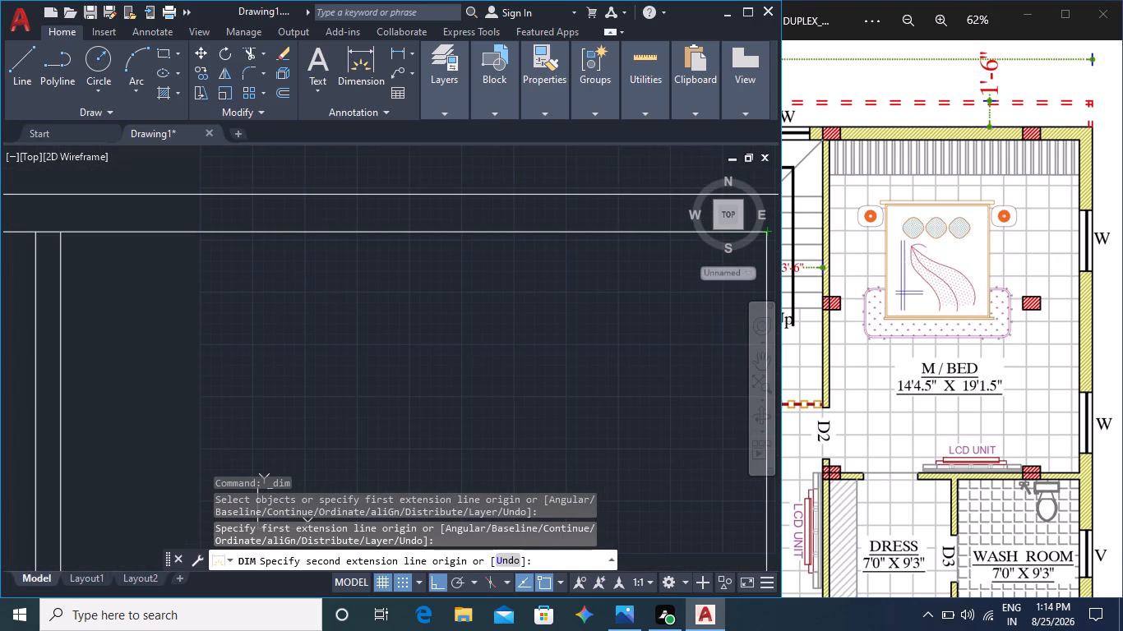
pyautogui.scroll(4, 337, 273)
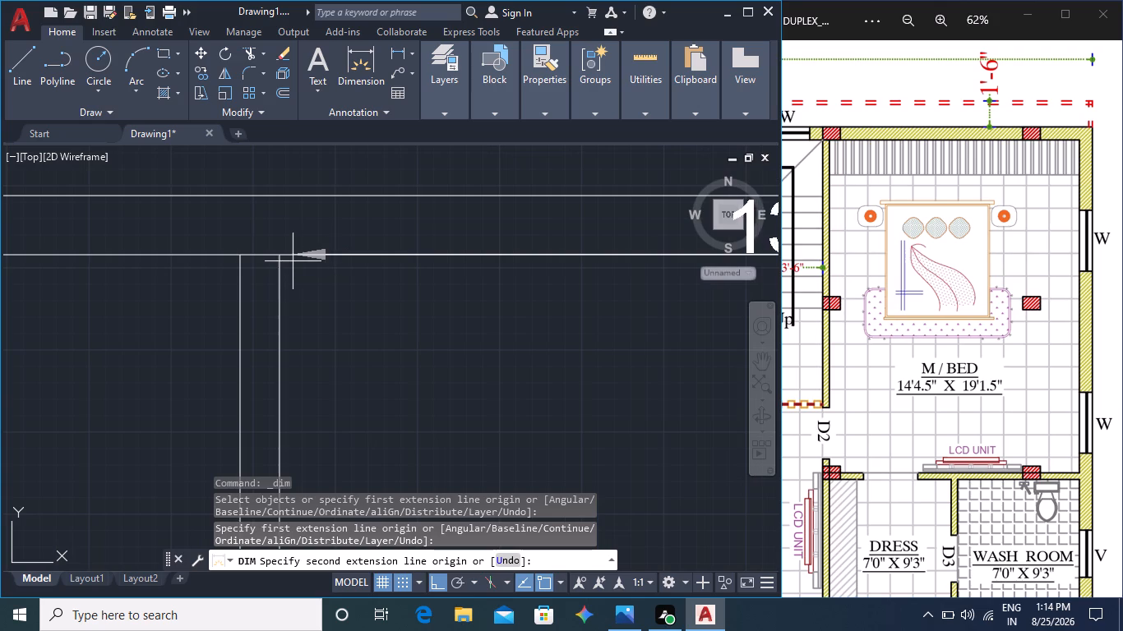
pyautogui.click(276, 256)
pyautogui.scroll(-3, 312, 281)
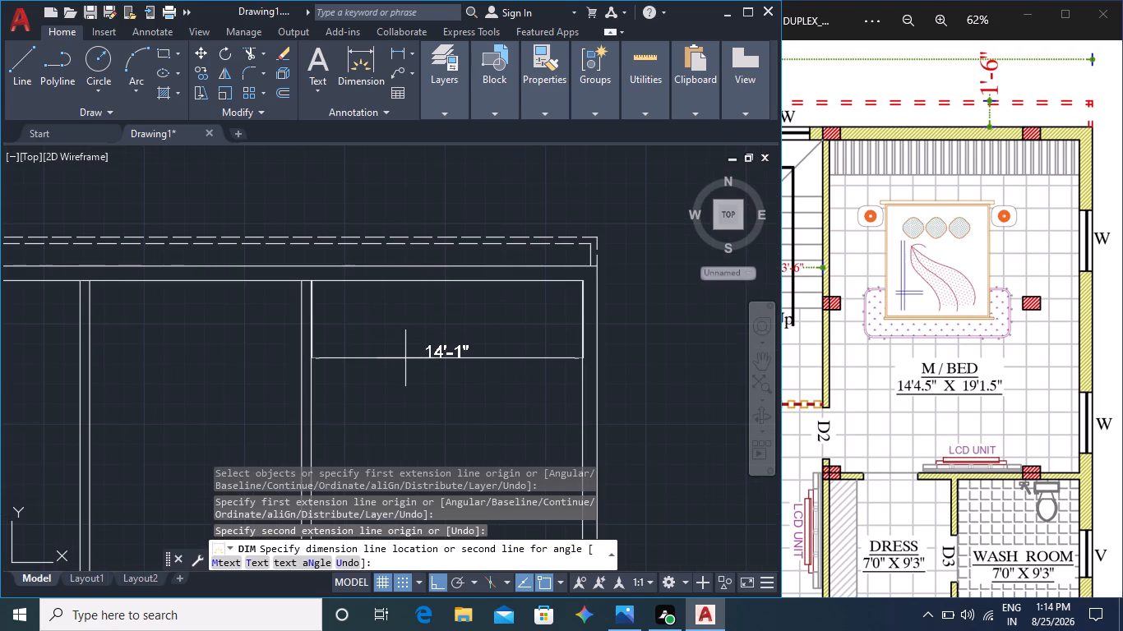
pyautogui.moveTo(405, 358); pyautogui.dragTo(411, 308, button='middle')
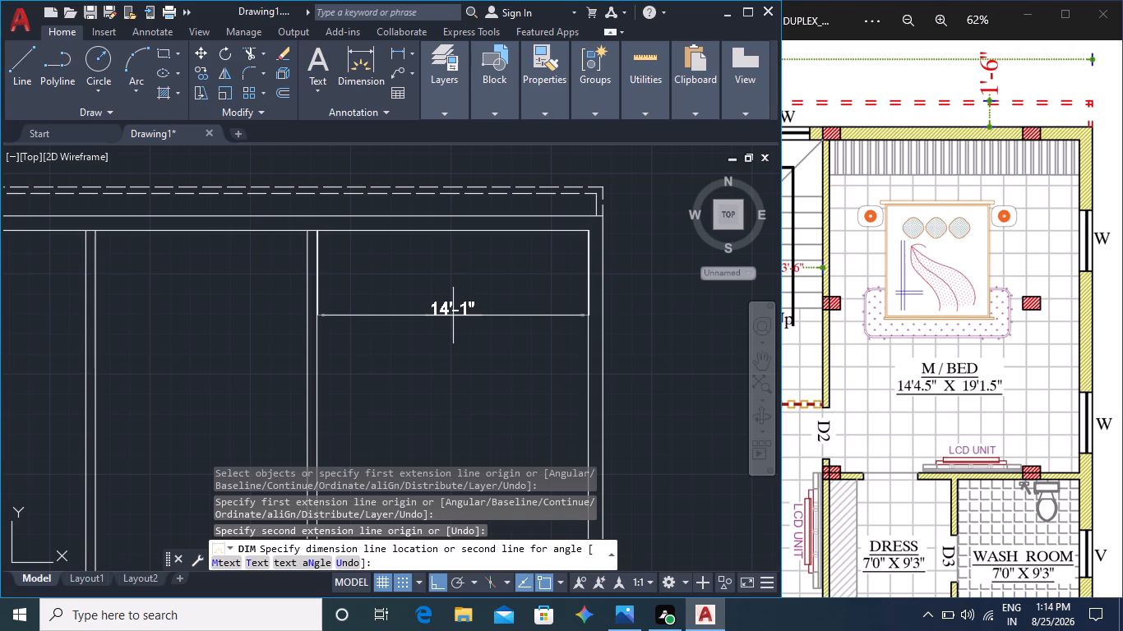
pyautogui.click(484, 346)
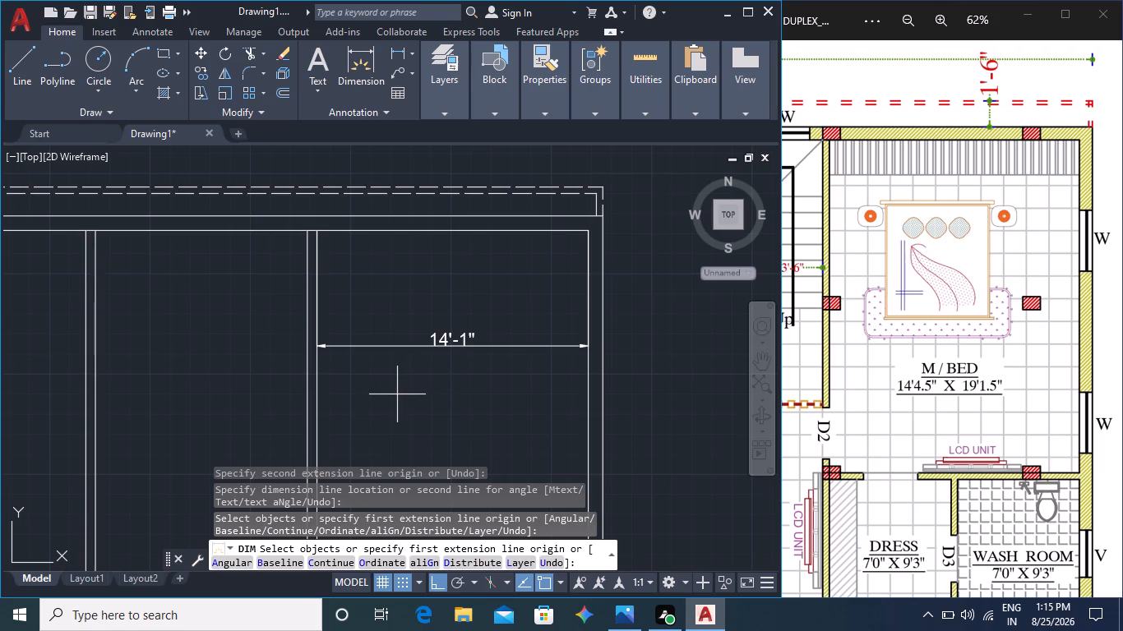
pyautogui.moveTo(398, 390); pyautogui.dragTo(587, 316, button='middle')
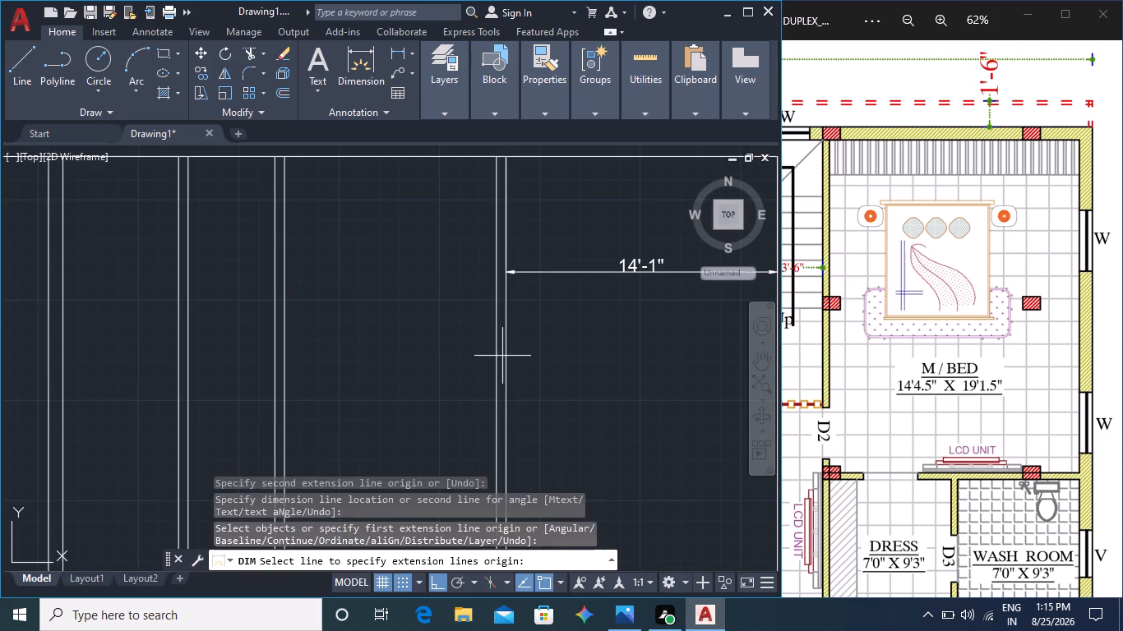
pyautogui.press('Escape')
pyautogui.press('Escape')
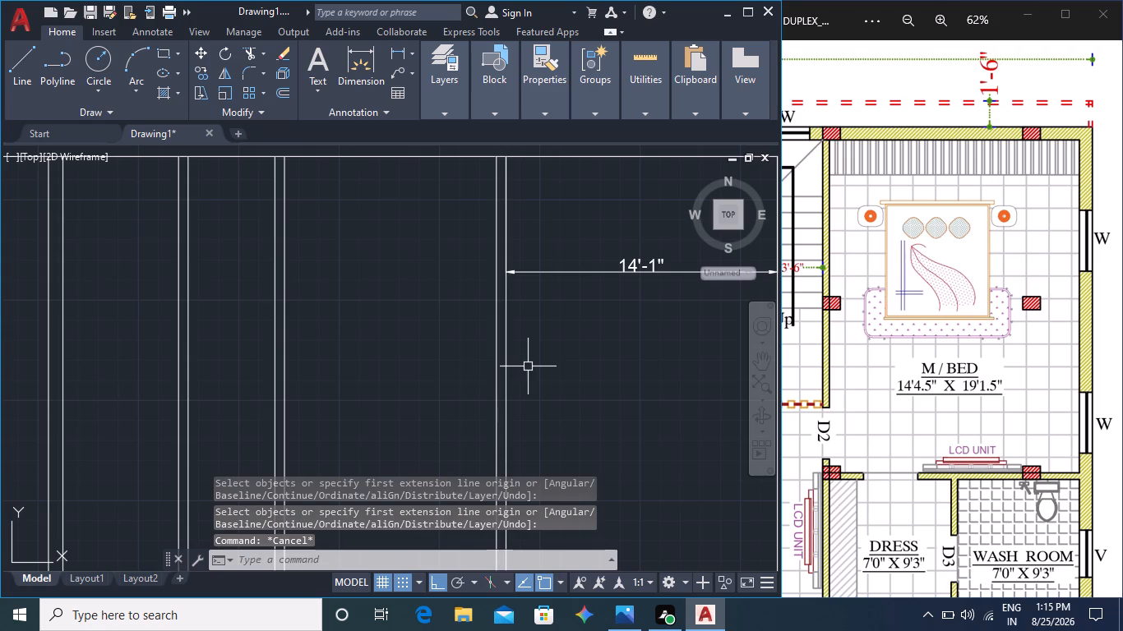
# Compare the drawn interior wall lines with the kitchen, pooja, dining and living areas of the reference plan.
pyautogui.moveTo(323, 387); pyautogui.dragTo(507, 360, button='middle')
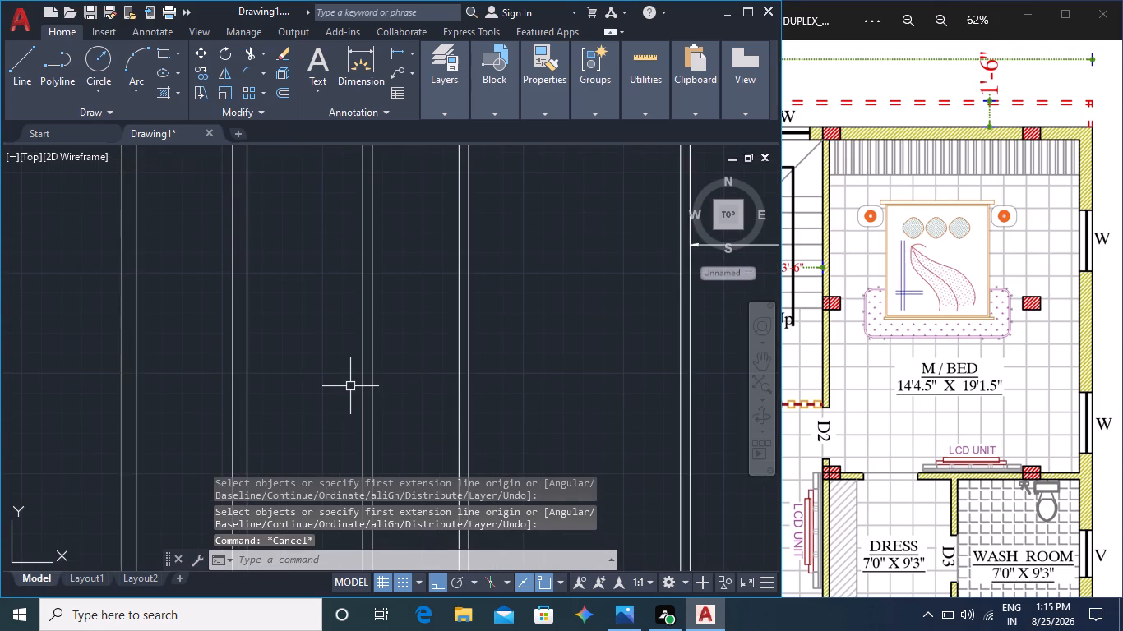
pyautogui.scroll(-2, 423, 392)
pyautogui.scroll(1, 423, 392)
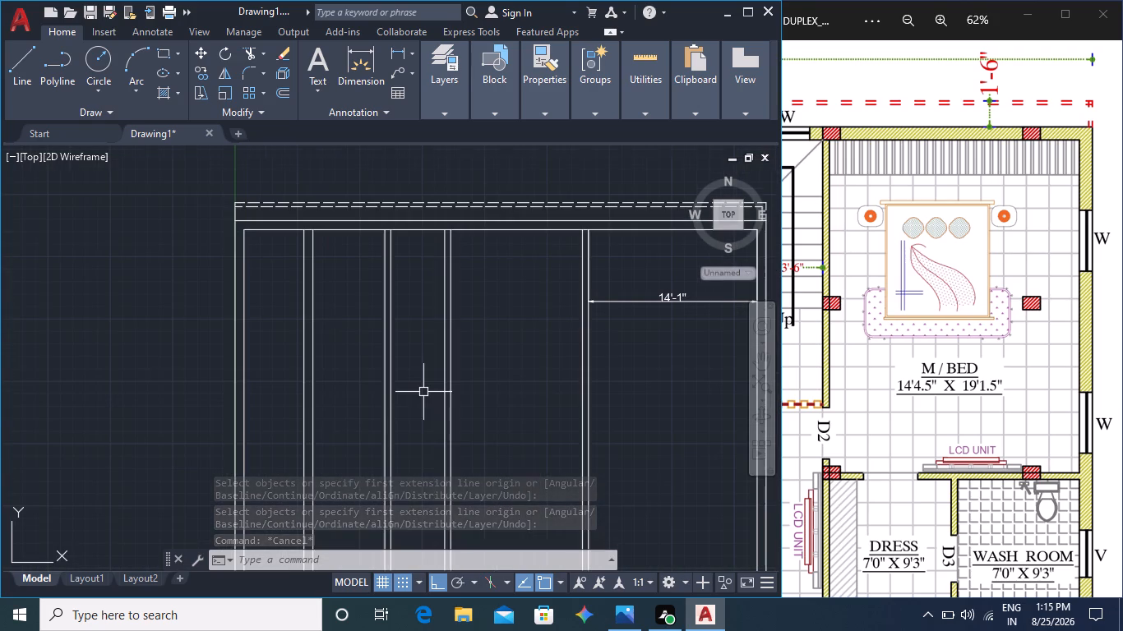
pyautogui.moveTo(423, 392); pyautogui.dragTo(401, 368, button='middle')
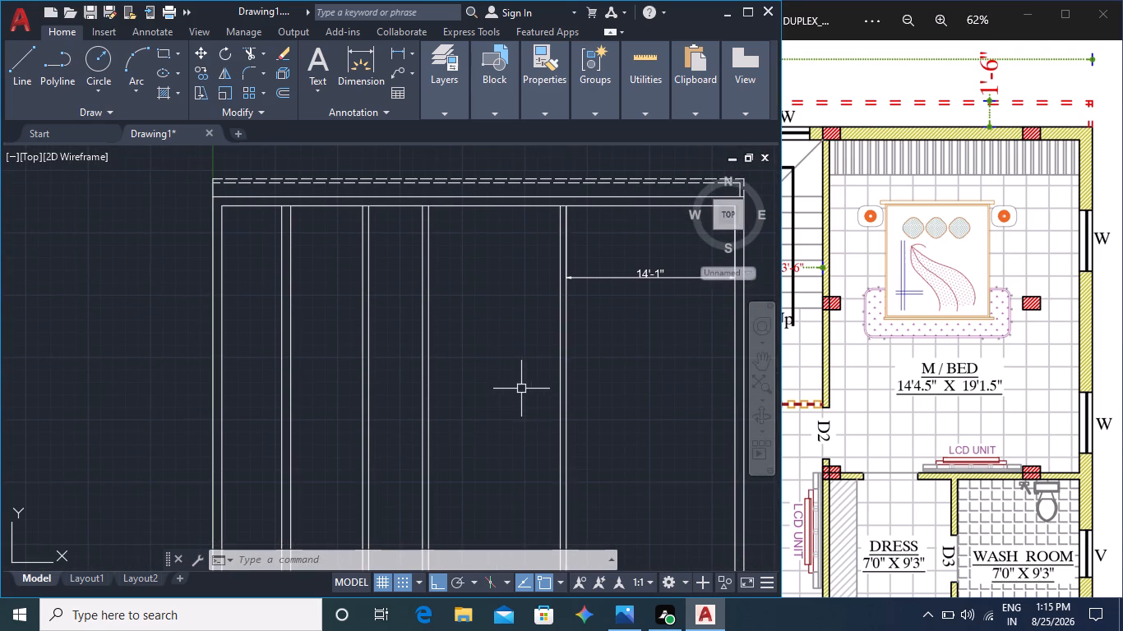
pyautogui.scroll(2, 573, 361)
pyautogui.scroll(-1, 575, 366)
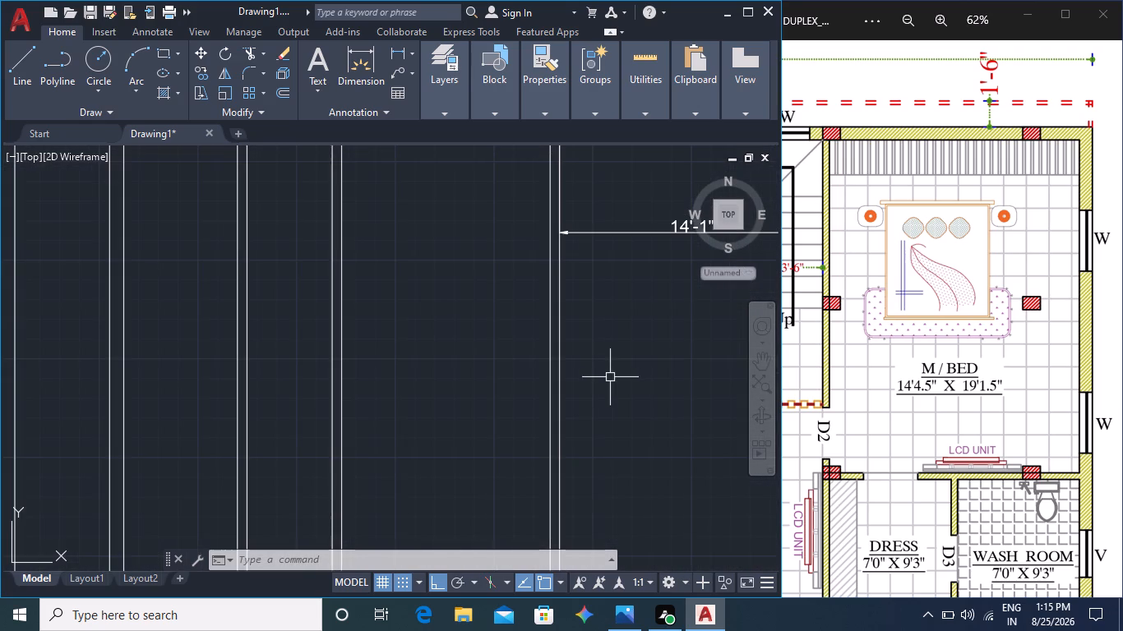
pyautogui.moveTo(610, 377); pyautogui.dragTo(546, 371, button='middle')
pyautogui.moveTo(534, 311); pyautogui.dragTo(510, 332, button='middle')
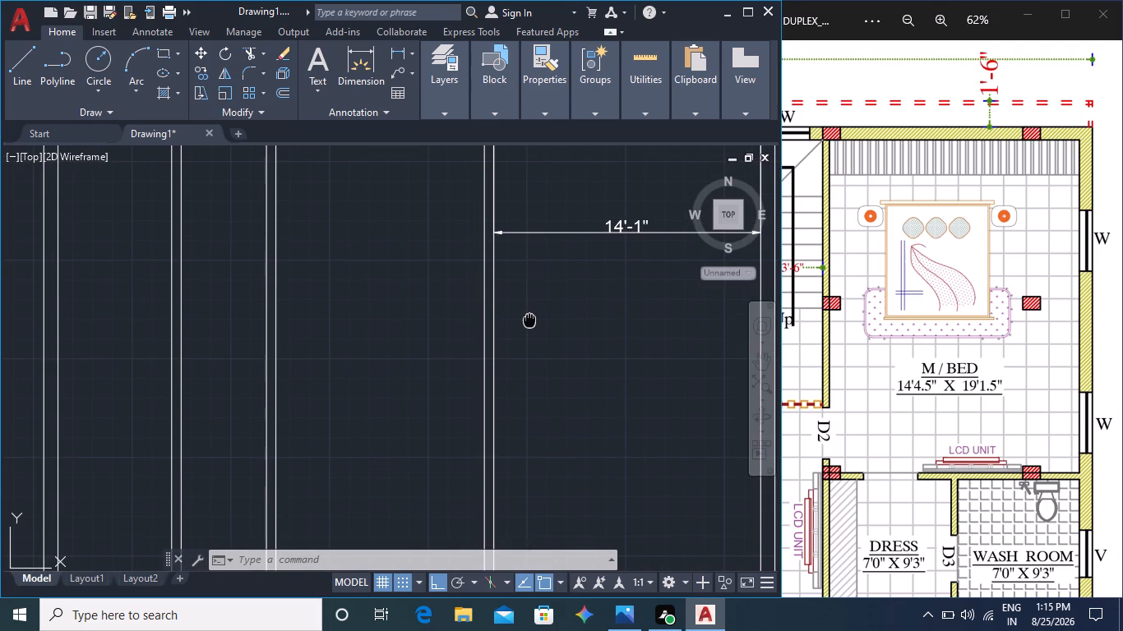
pyautogui.middleClick(858, 378)
pyautogui.moveTo(825, 375); pyautogui.dragTo(981, 366, button='middle')
pyautogui.scroll(-1, 865, 362)
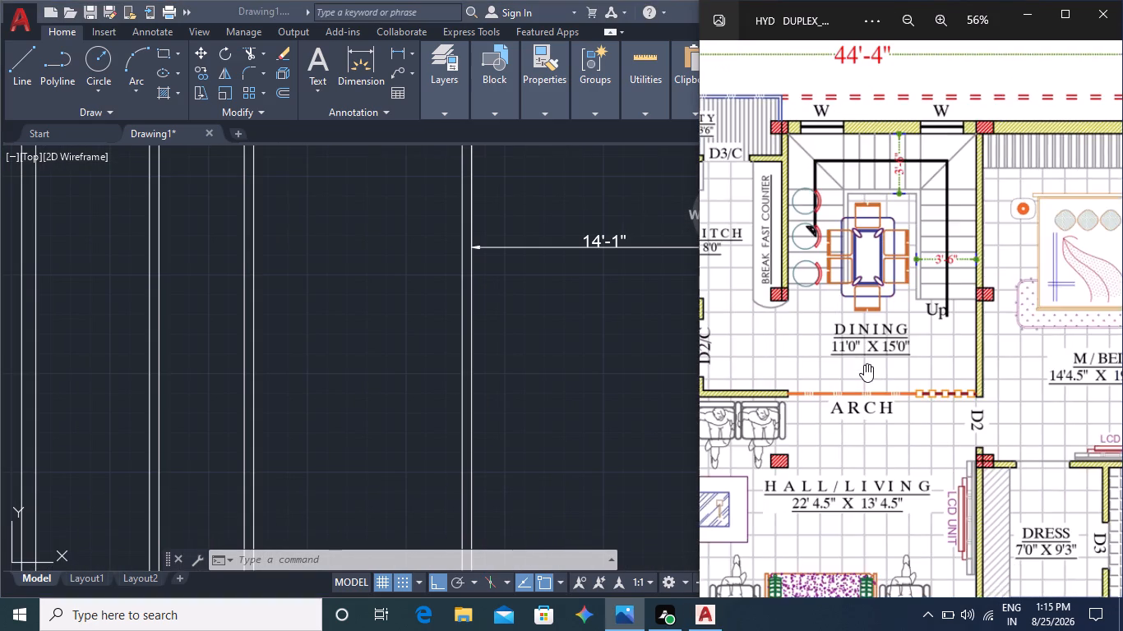
pyautogui.moveTo(810, 362); pyautogui.dragTo(843, 355, button='middle')
pyautogui.scroll(-1, 810, 362)
pyautogui.middleClick(895, 338)
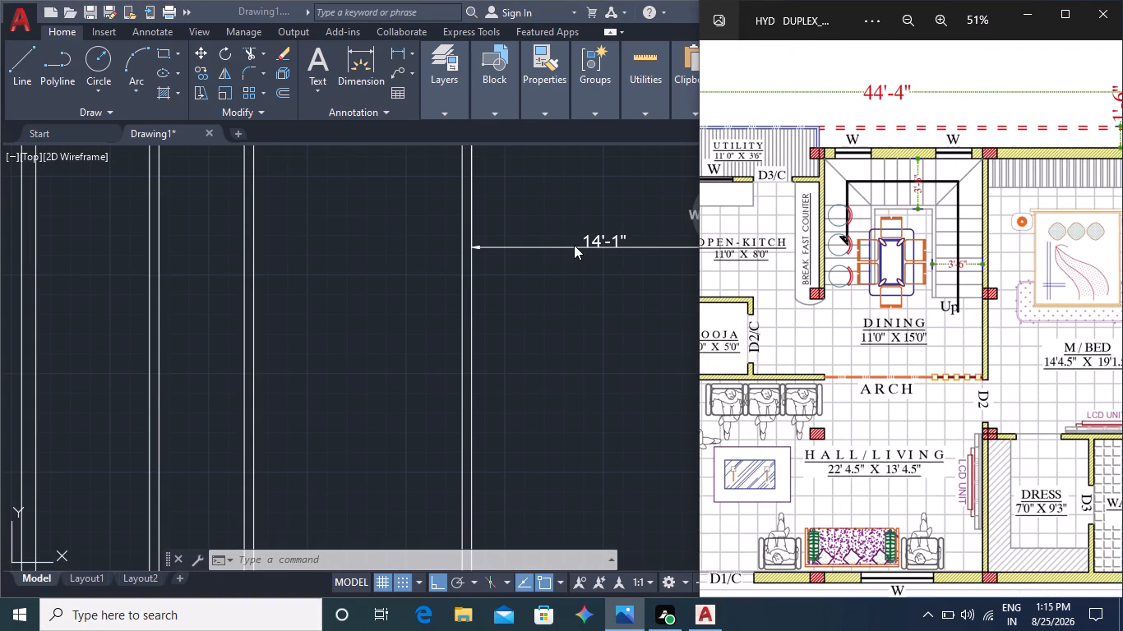
pyautogui.scroll(-1, 354, 393)
pyautogui.moveTo(354, 392); pyautogui.dragTo(400, 377, button='middle')
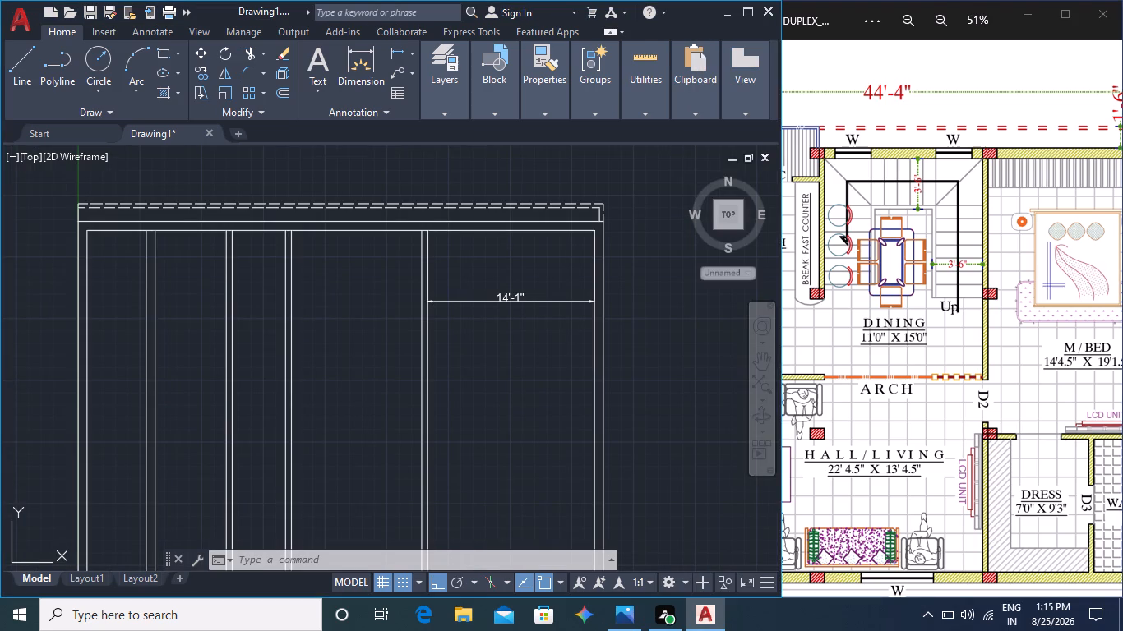
pyautogui.moveTo(383, 382); pyautogui.dragTo(404, 374, button='middle')
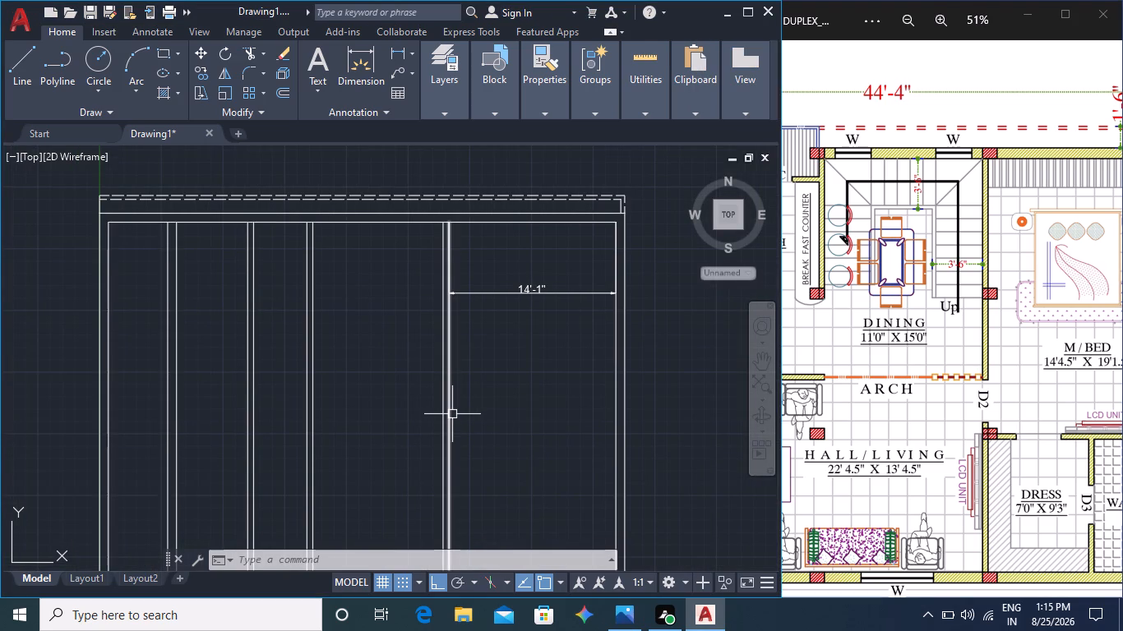
# Delete the three pairs of full-length interior wall lines beyond the first interior wall, up to and including the dining wall.
pyautogui.click(452, 414)
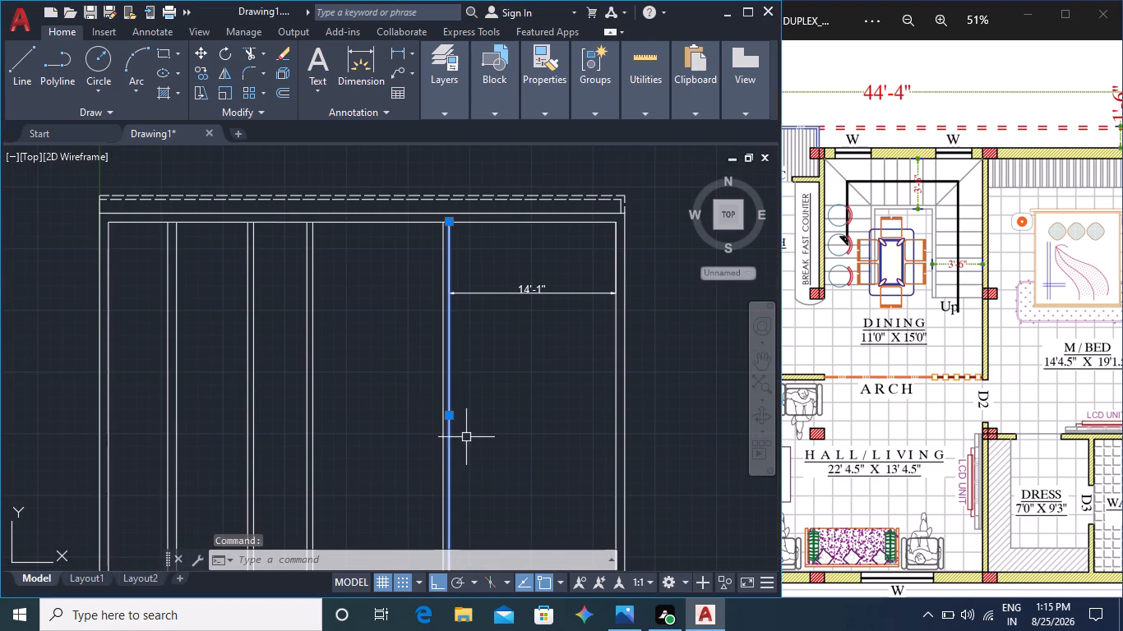
pyautogui.press('Escape')
pyautogui.click(471, 437)
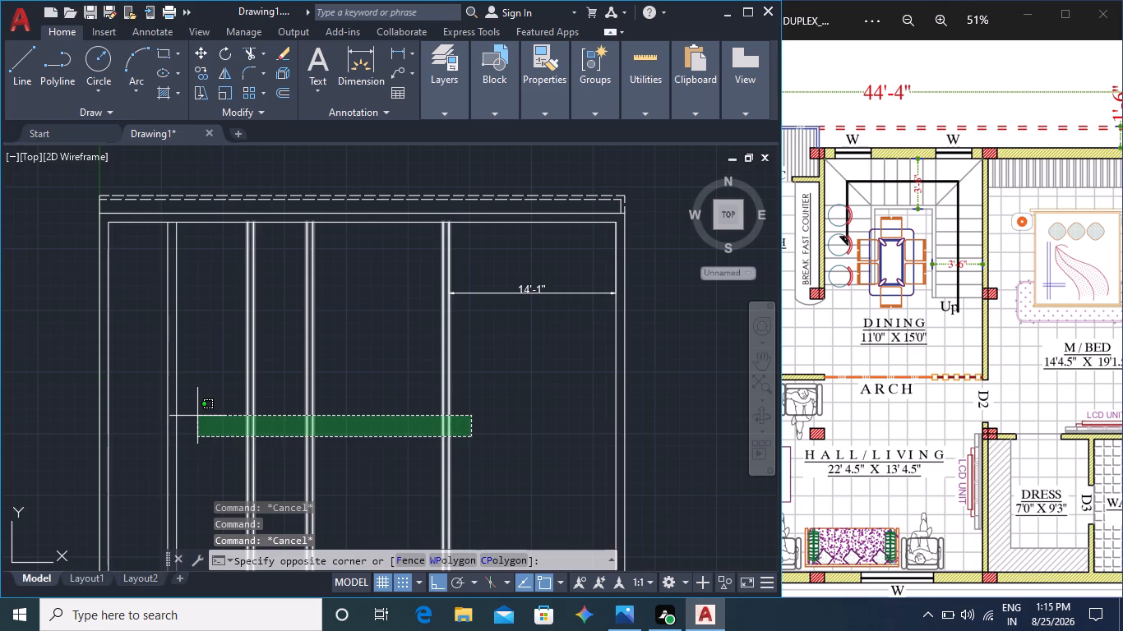
pyautogui.click(197, 416)
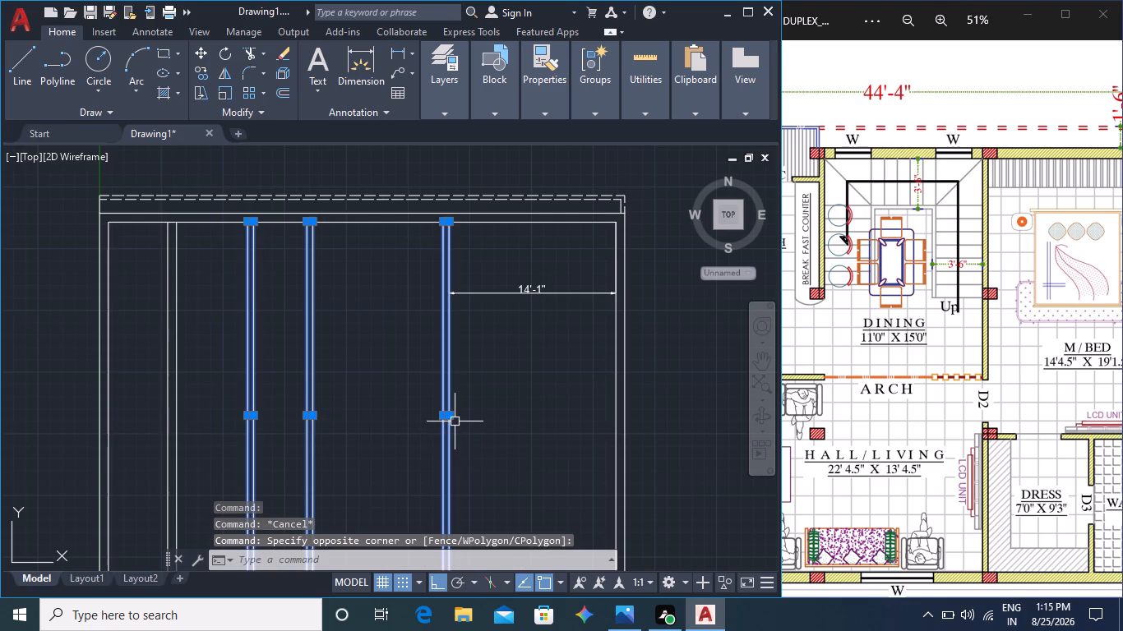
pyautogui.press('Delete')
pyautogui.moveTo(340, 414); pyautogui.dragTo(496, 348, button='middle')
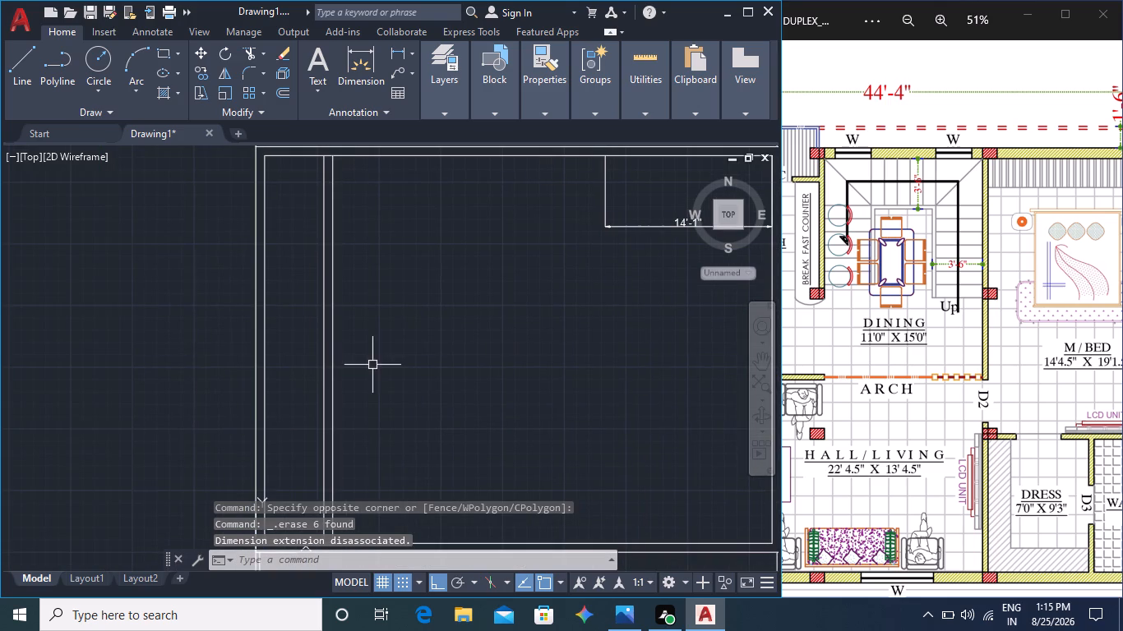
# Examine the lift, staircase, open kitchen and pooja areas of the second floor reference plan for the room sizes.
pyautogui.click(334, 364)
pyautogui.middleClick(845, 375)
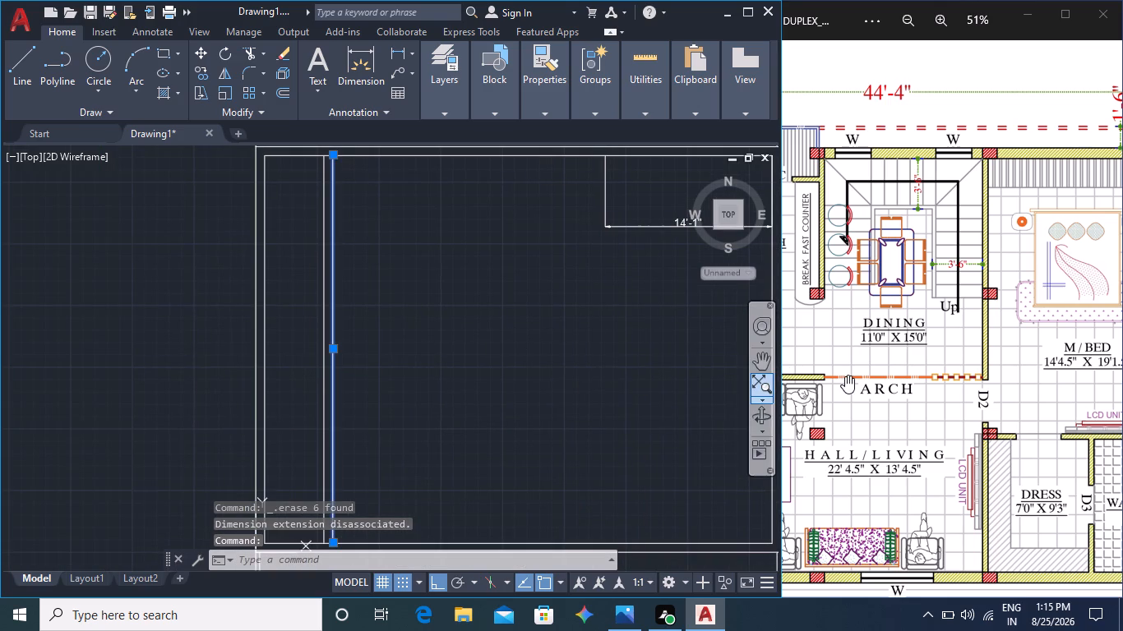
pyautogui.moveTo(783, 366); pyautogui.dragTo(951, 352, button='middle')
pyautogui.moveTo(683, 353); pyautogui.dragTo(811, 347, button='middle')
pyautogui.moveTo(817, 350); pyautogui.dragTo(862, 348, button='middle')
pyautogui.moveTo(793, 343); pyautogui.dragTo(825, 343, button='middle')
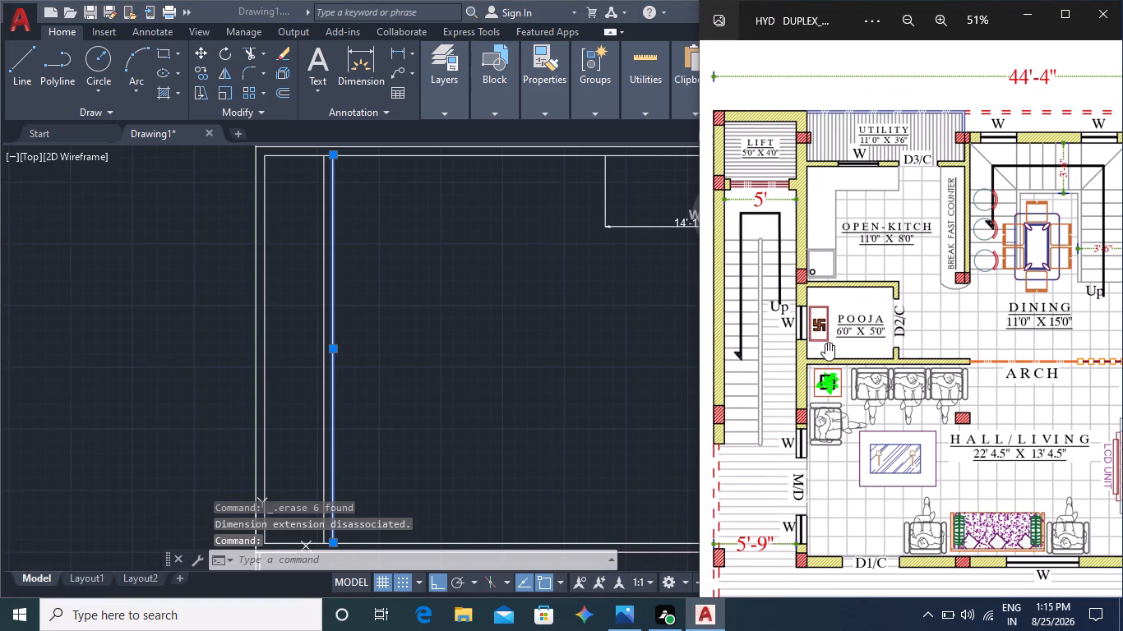
pyautogui.moveTo(825, 343); pyautogui.dragTo(903, 331, button='middle')
pyautogui.scroll(1, 833, 250)
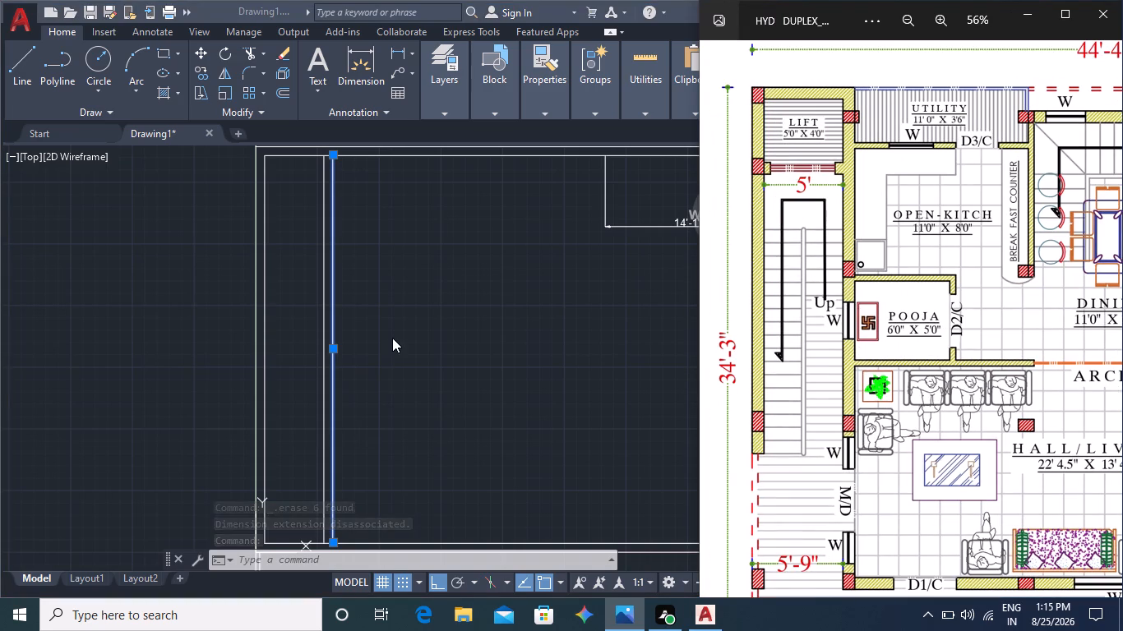
pyautogui.press('Escape')
pyautogui.scroll(3, 766, 292)
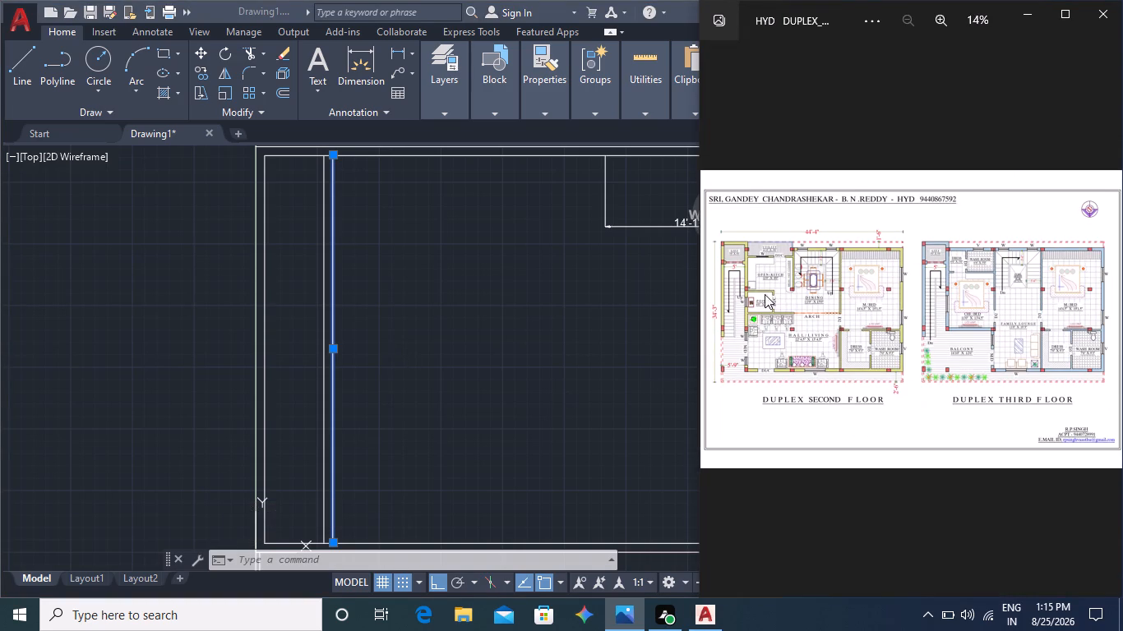
pyautogui.scroll(10, 765, 294)
pyautogui.moveTo(743, 286); pyautogui.dragTo(878, 288, button='middle')
pyautogui.moveTo(847, 283); pyautogui.dragTo(853, 387, button='middle')
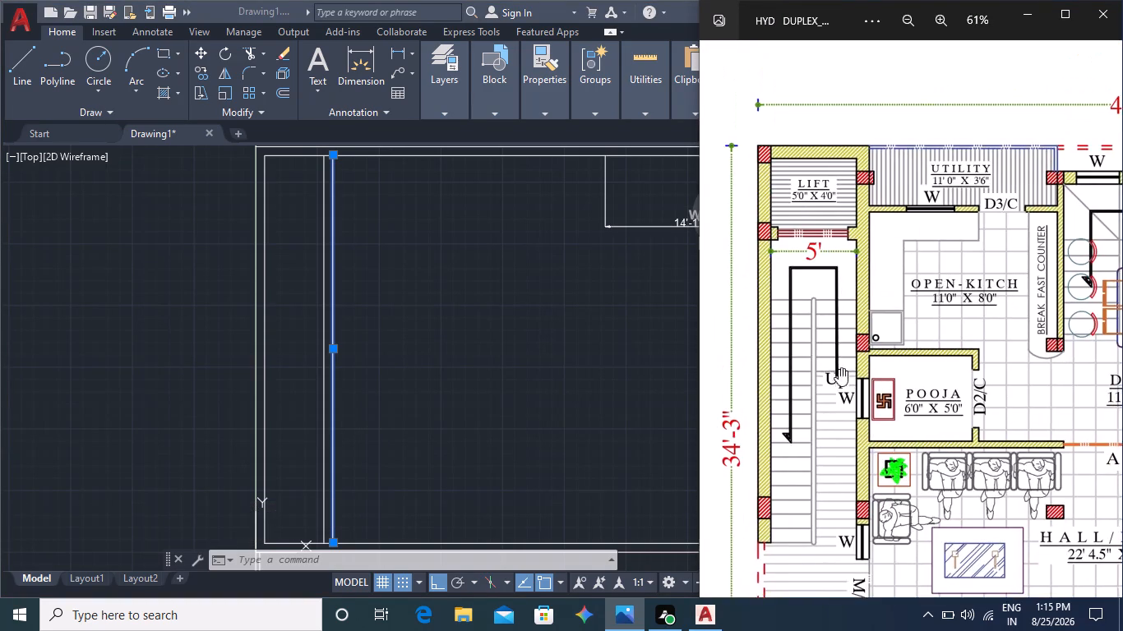
pyautogui.scroll(2, 842, 333)
pyautogui.scroll(-1, 857, 362)
pyautogui.moveTo(887, 366); pyautogui.dragTo(877, 361, button='middle')
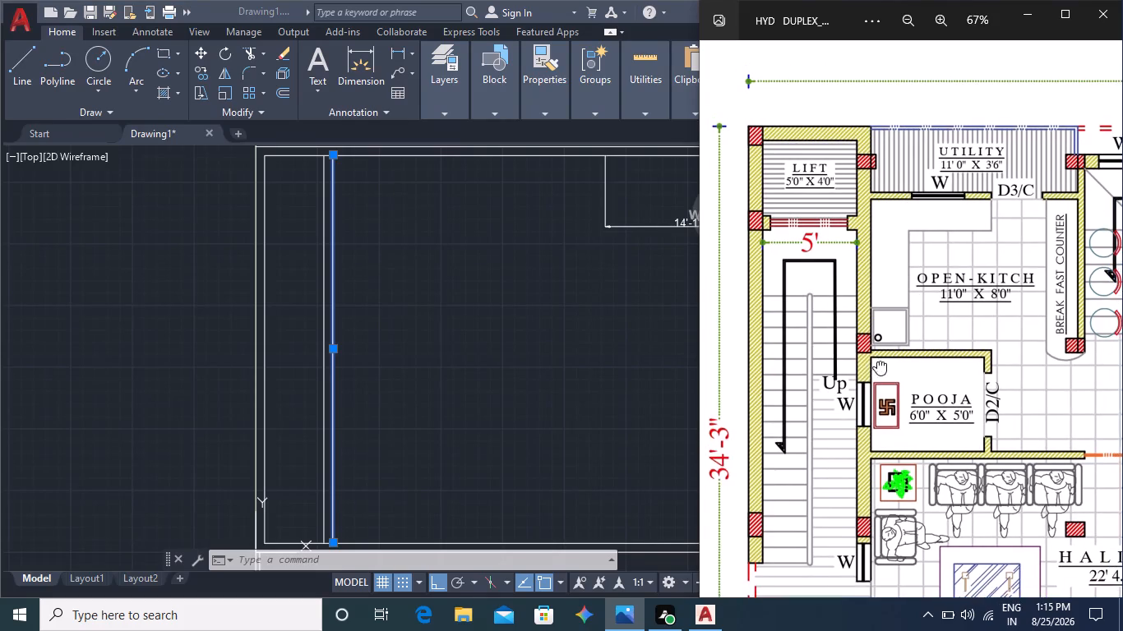
pyautogui.moveTo(877, 361); pyautogui.dragTo(857, 352, button='middle')
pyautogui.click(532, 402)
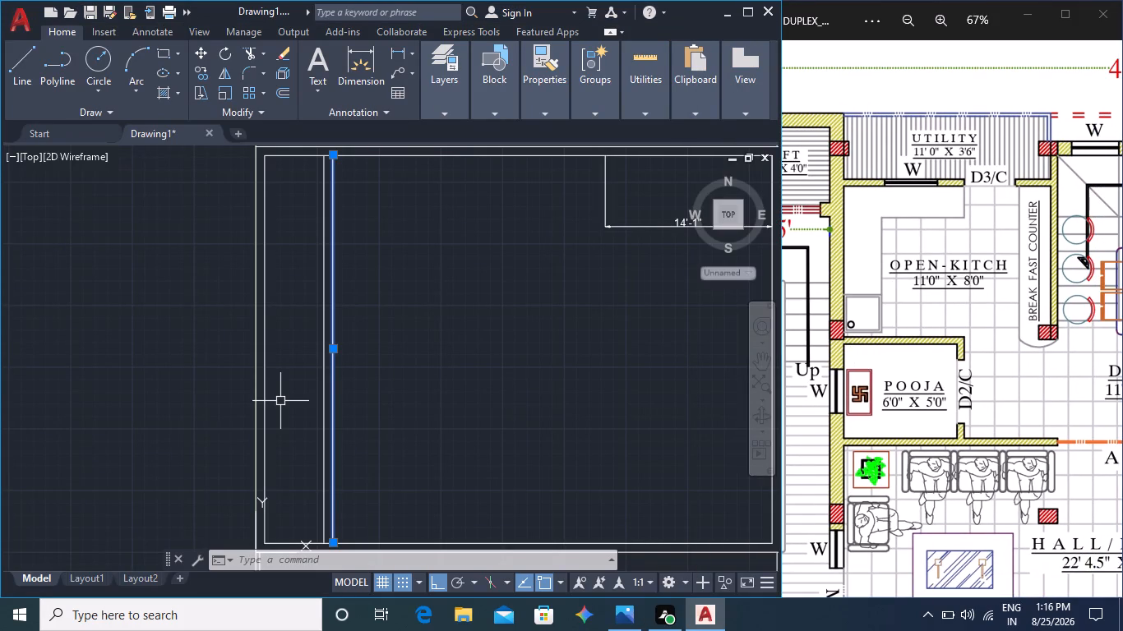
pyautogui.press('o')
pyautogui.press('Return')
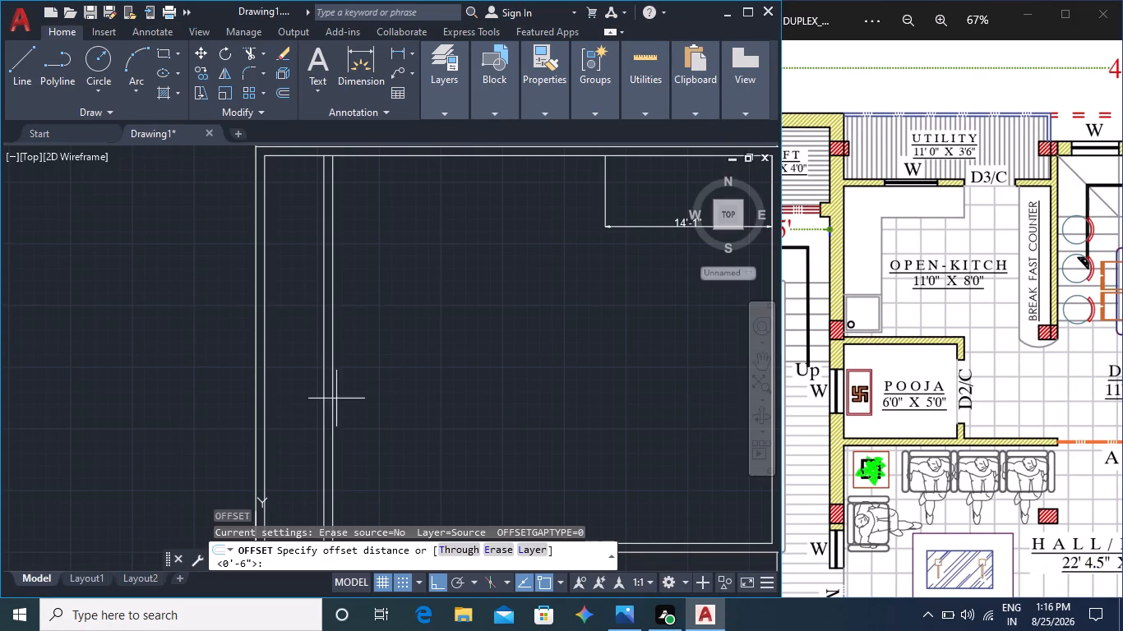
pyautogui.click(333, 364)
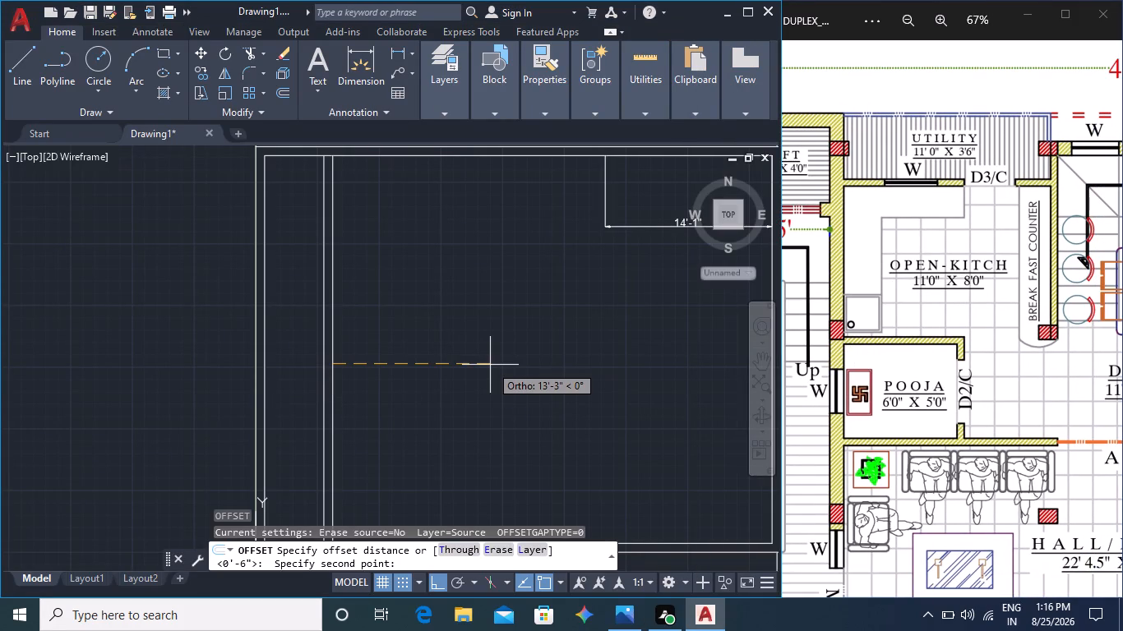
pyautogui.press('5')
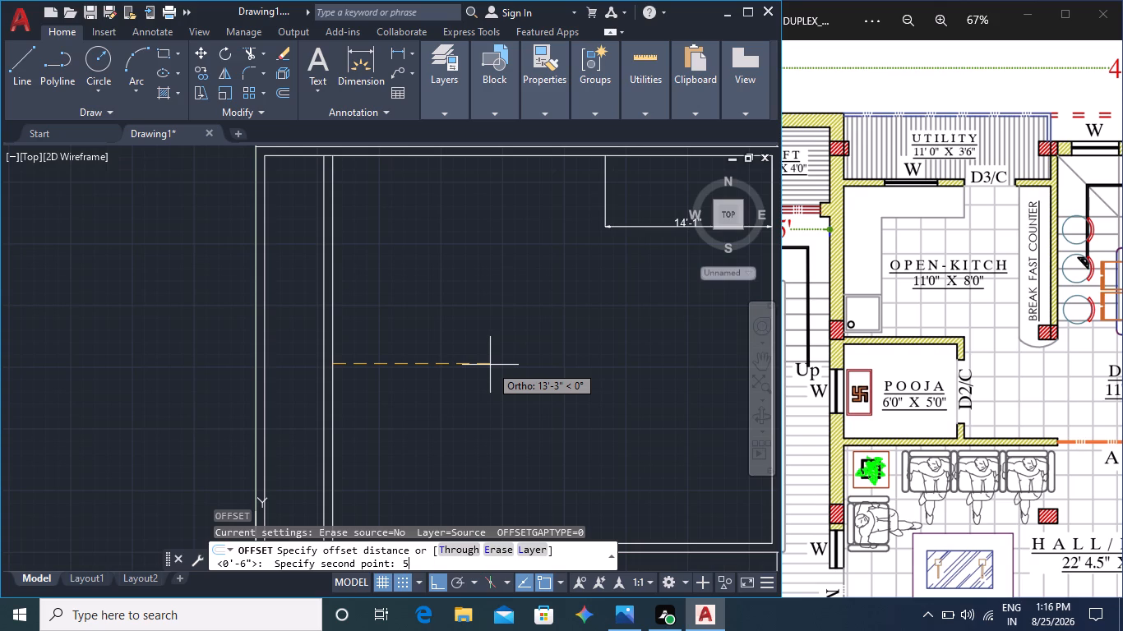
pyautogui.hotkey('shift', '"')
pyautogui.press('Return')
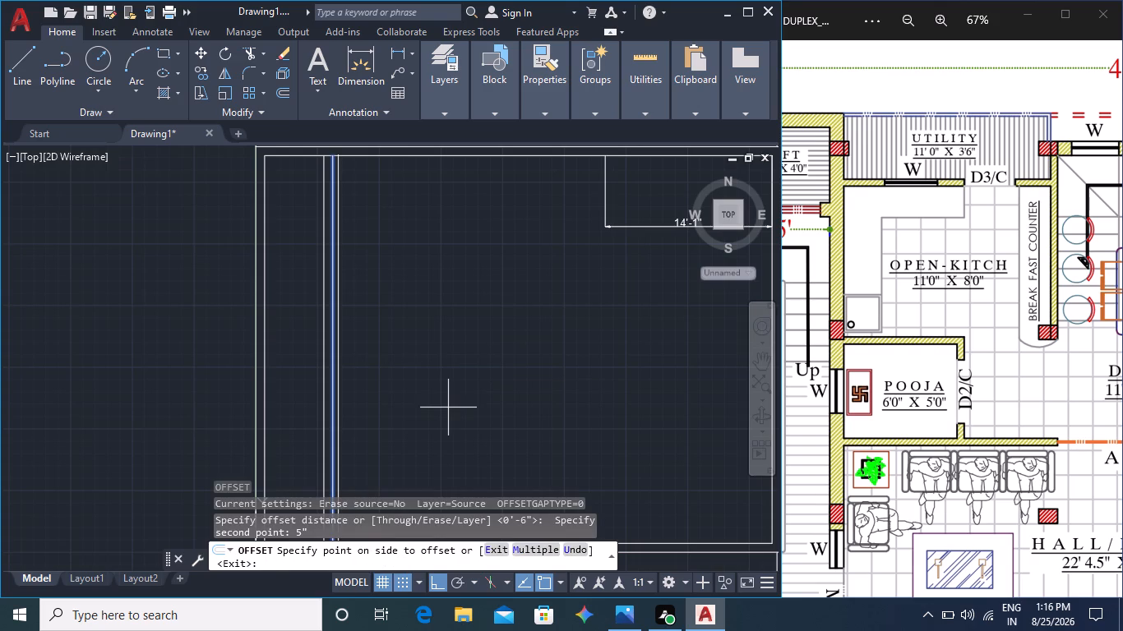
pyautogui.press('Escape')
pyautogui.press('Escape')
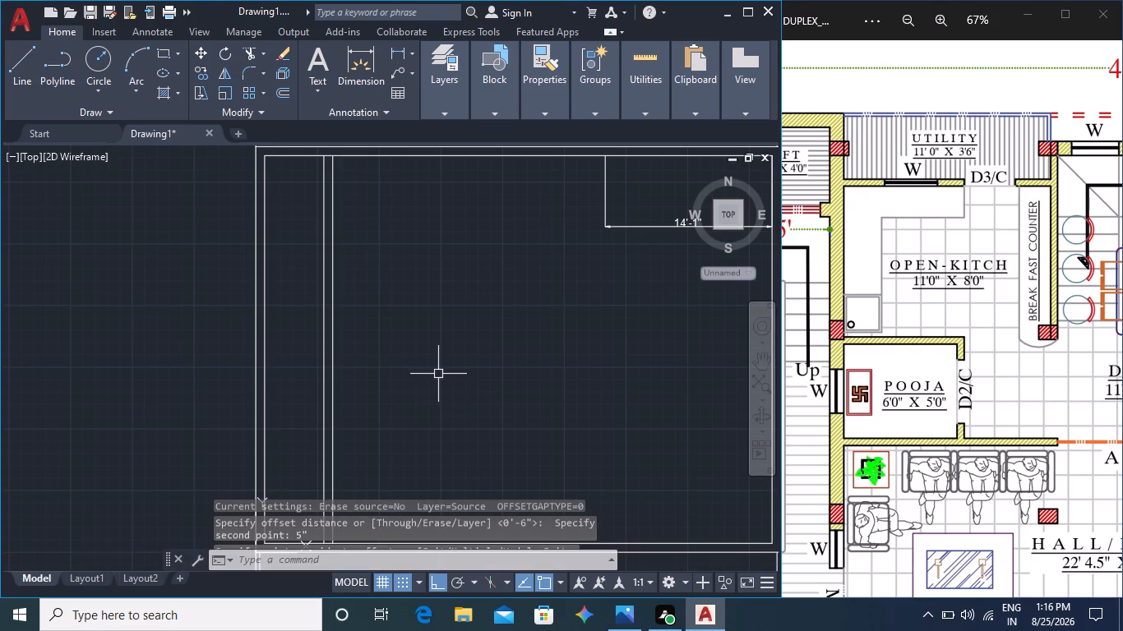
# Offset the inner face line of the first interior wall 11' toward the dining area for the open kitchen's width.
pyautogui.click(332, 393)
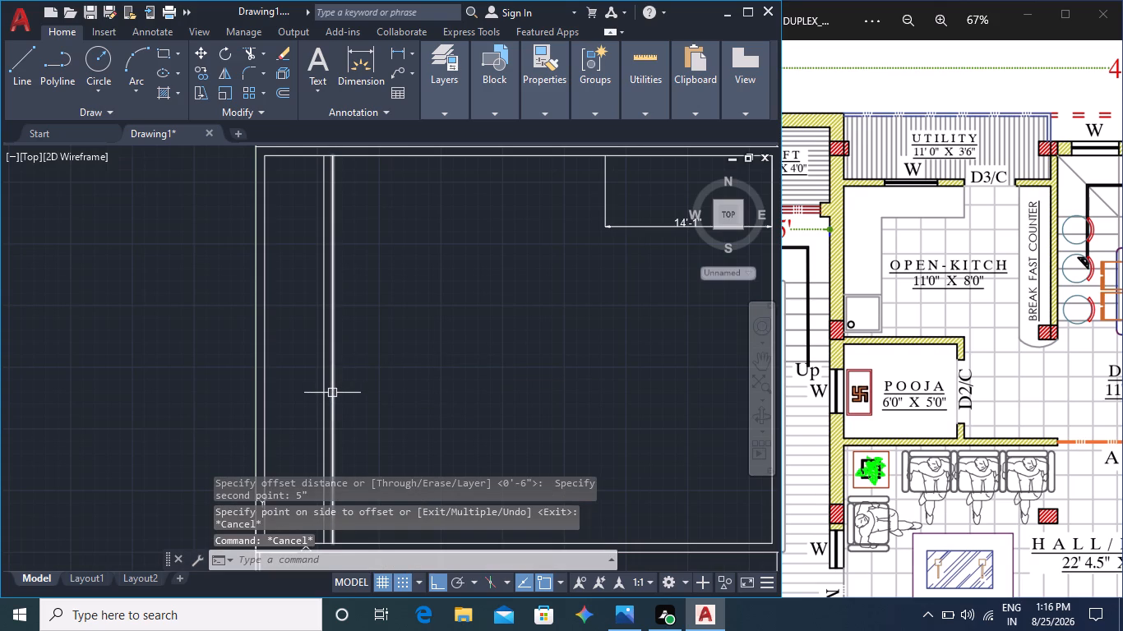
pyautogui.press('o')
pyautogui.press('Return')
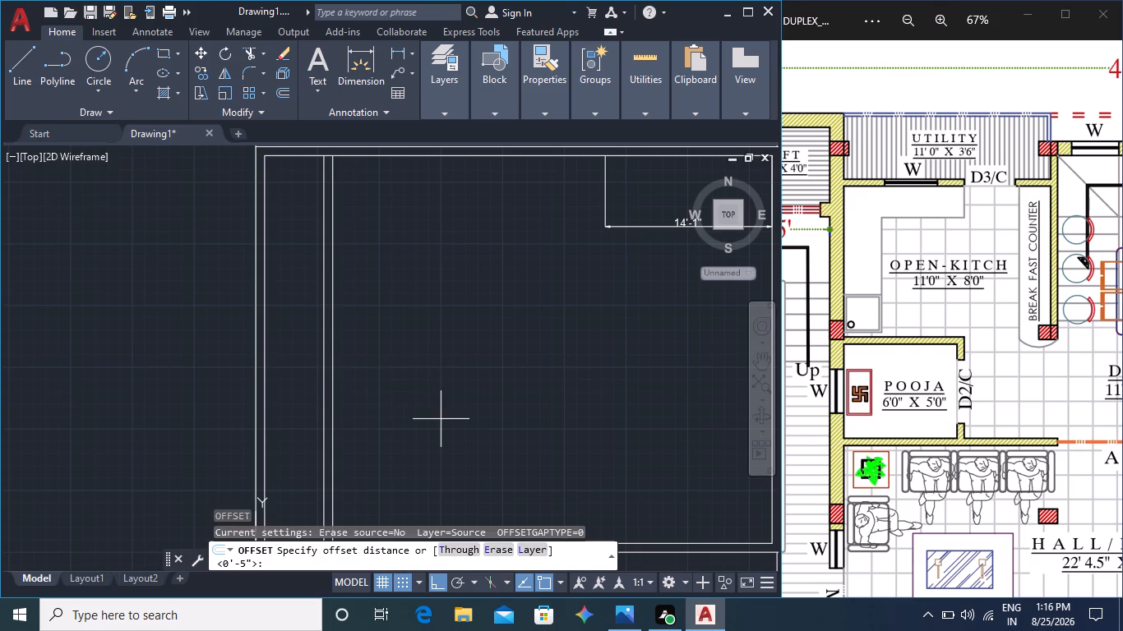
pyautogui.click(335, 392)
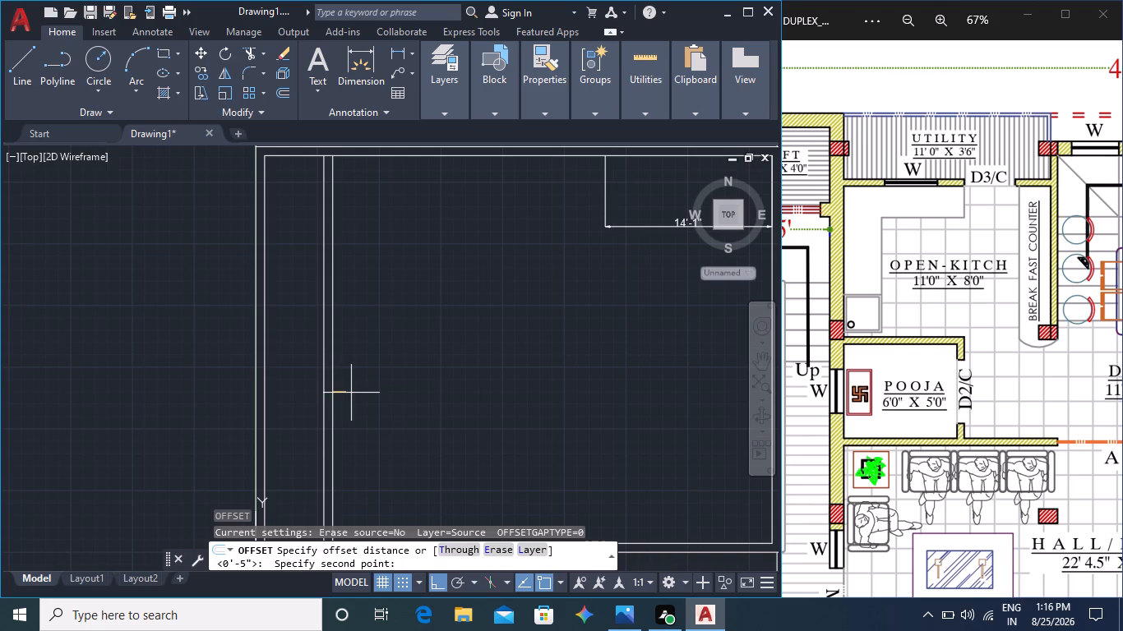
pyautogui.write("11'")
pyautogui.press('Return')
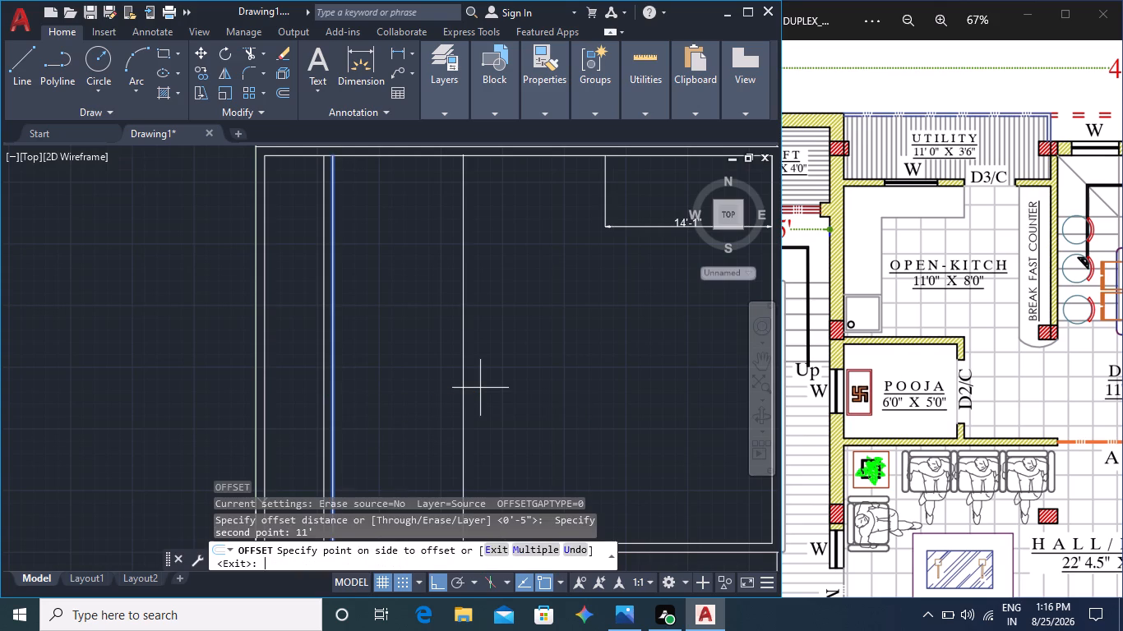
pyautogui.click(483, 388)
pyautogui.click(483, 388)
pyautogui.moveTo(504, 401); pyautogui.dragTo(457, 389, button='middle')
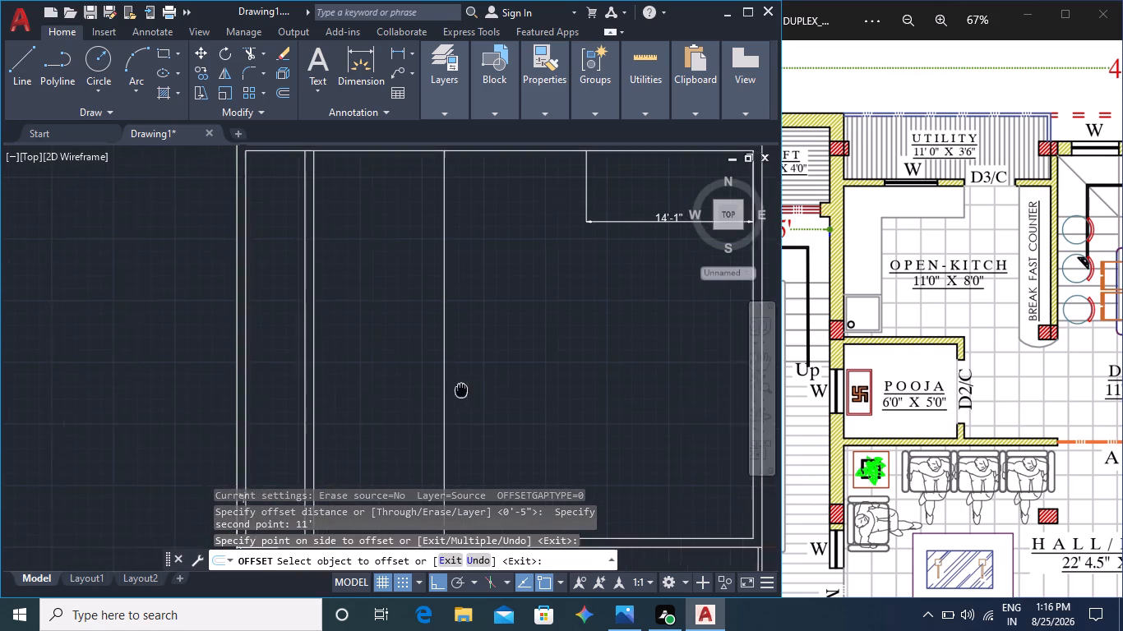
pyautogui.press('Escape')
pyautogui.press('Escape')
# Offset the new kitchen wall line 5" toward the dining area for the wall's thickness.
pyautogui.press('o')
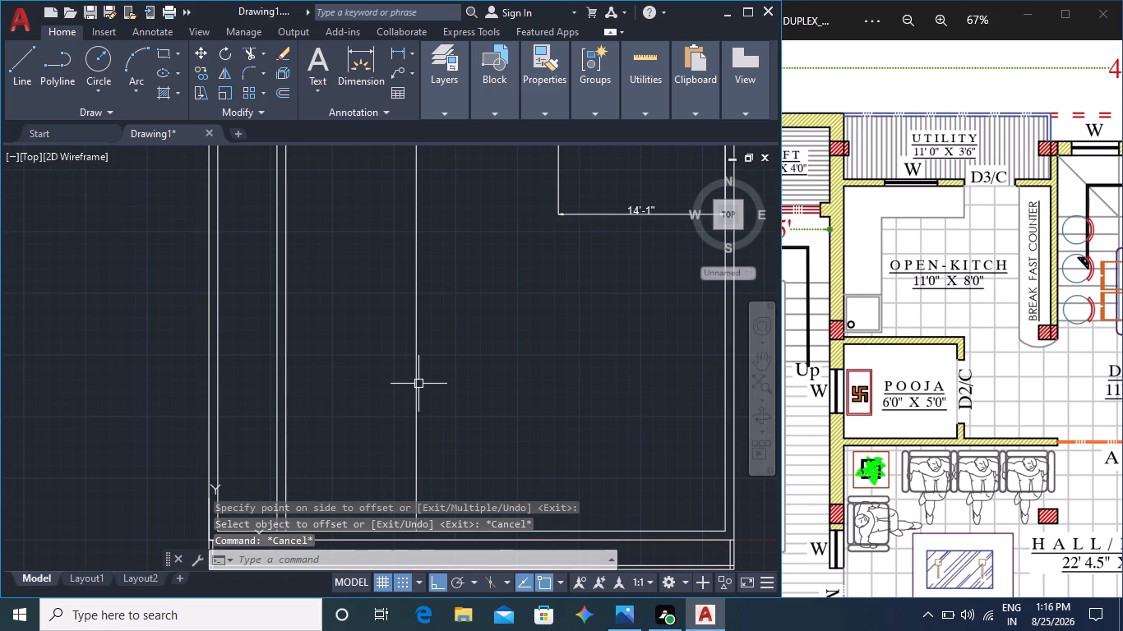
pyautogui.press('Return')
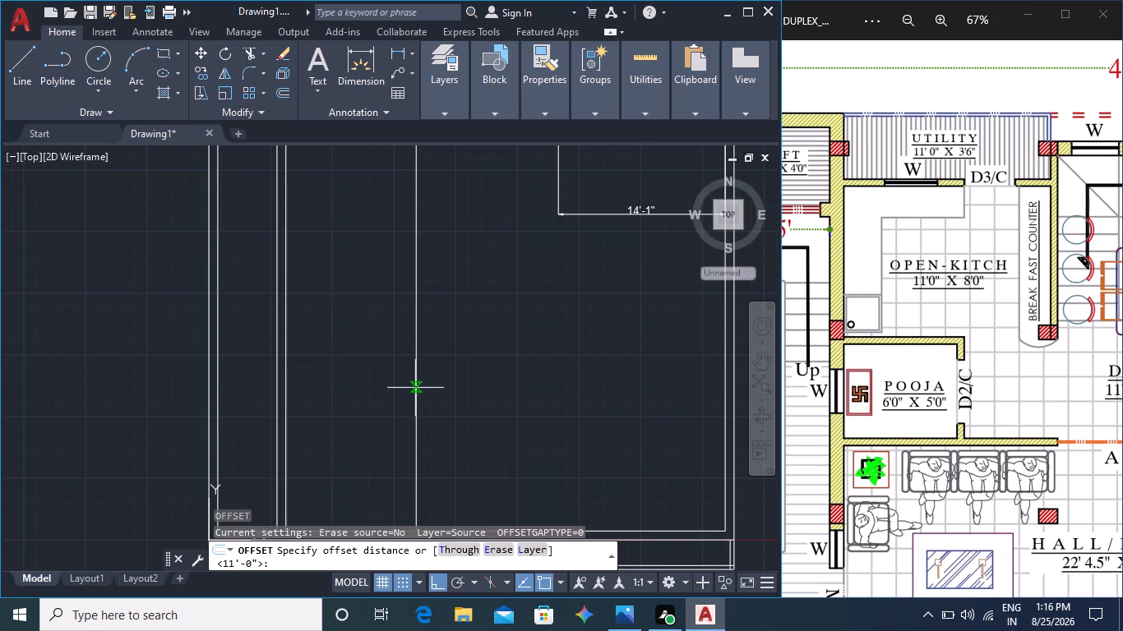
pyautogui.click(415, 388)
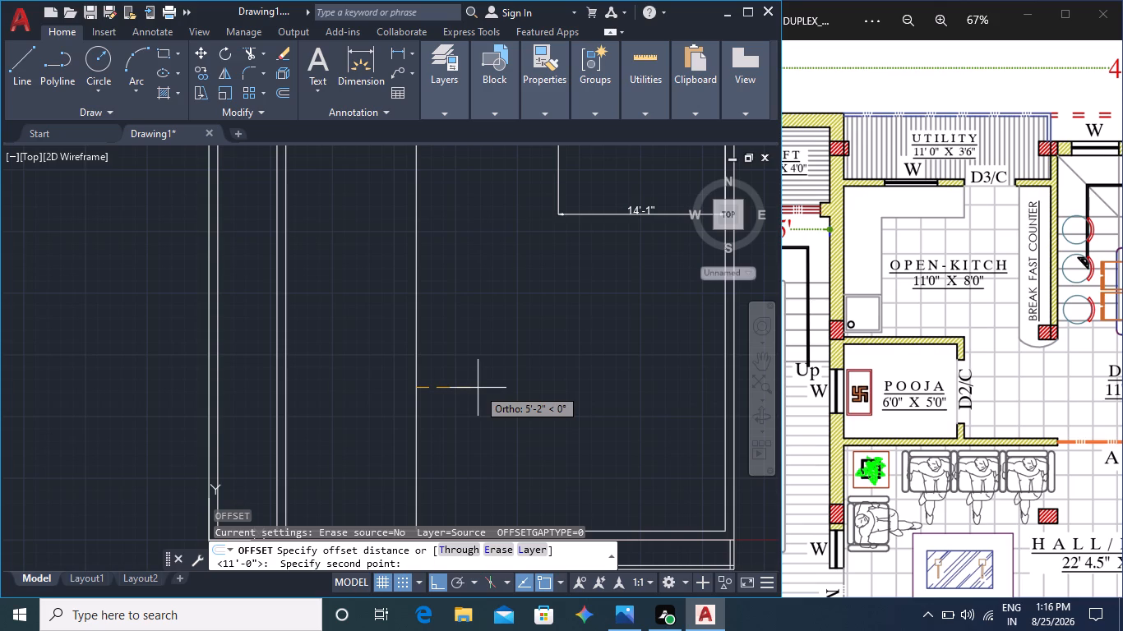
pyautogui.press('5')
pyautogui.hotkey('shift', '"')
pyautogui.press('Return')
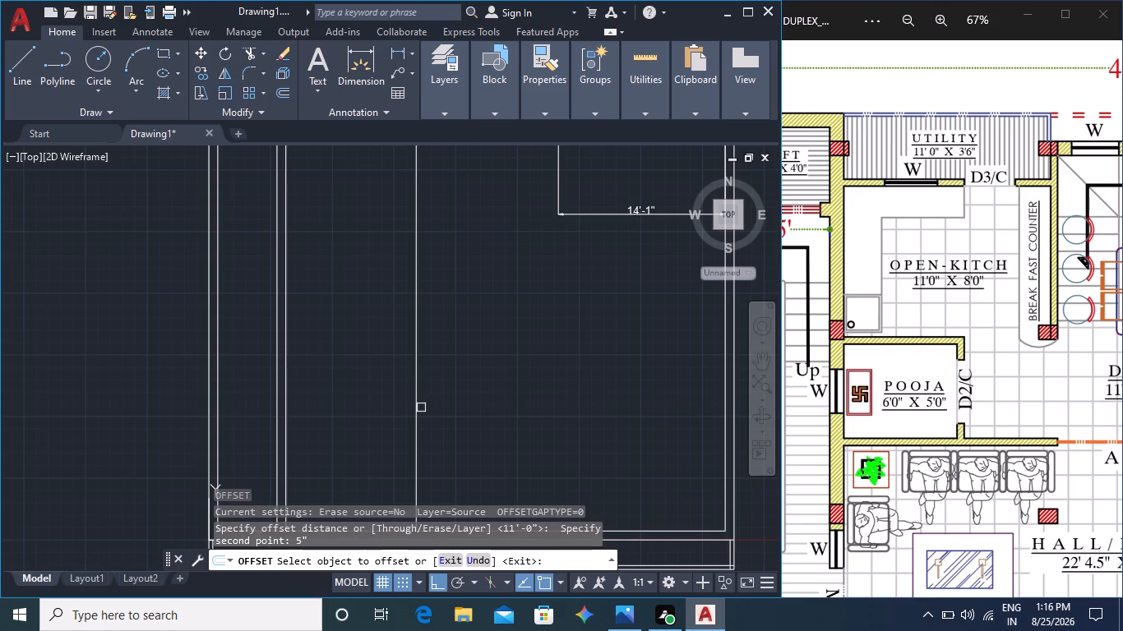
pyautogui.click(418, 410)
pyautogui.click(478, 403)
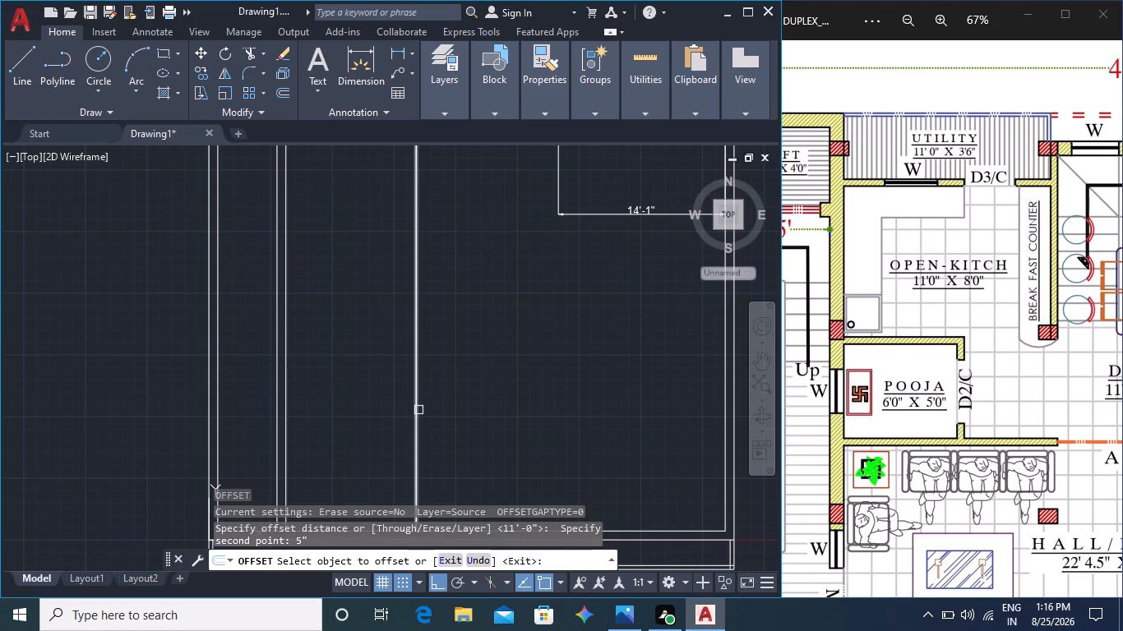
pyautogui.press('Escape')
pyautogui.press('Escape')
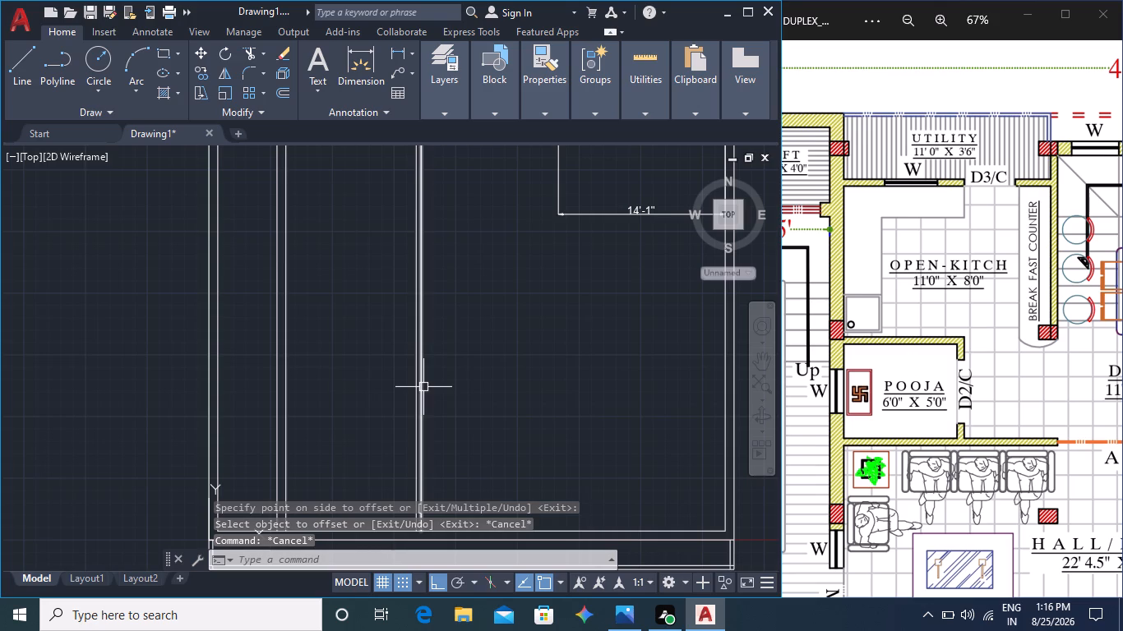
# Offset the kitchen wall's dining-side line 11' toward the master bedroom for the dining width given in the reference plan.
pyautogui.click(423, 387)
pyautogui.press('o')
pyautogui.press('Return')
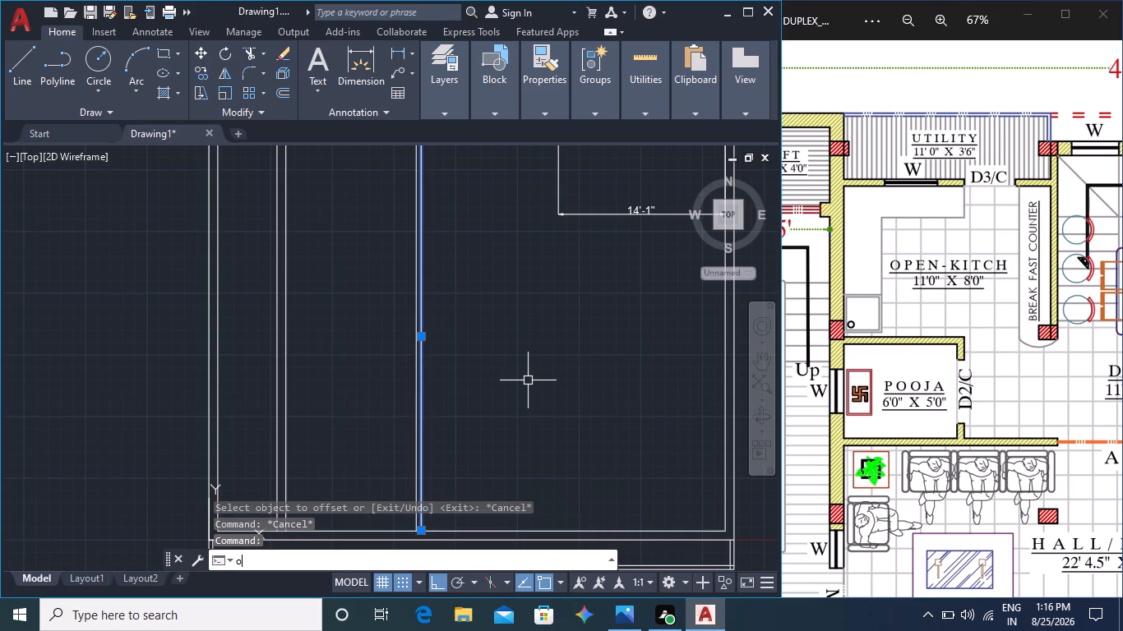
pyautogui.click(423, 373)
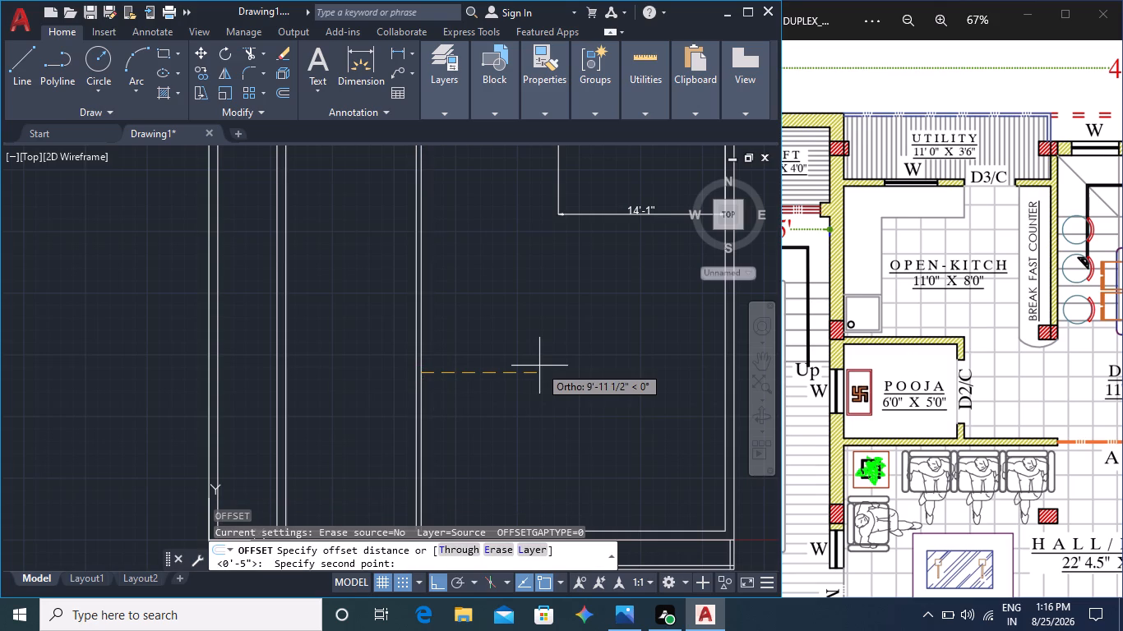
pyautogui.moveTo(867, 372); pyautogui.dragTo(841, 372, button='middle')
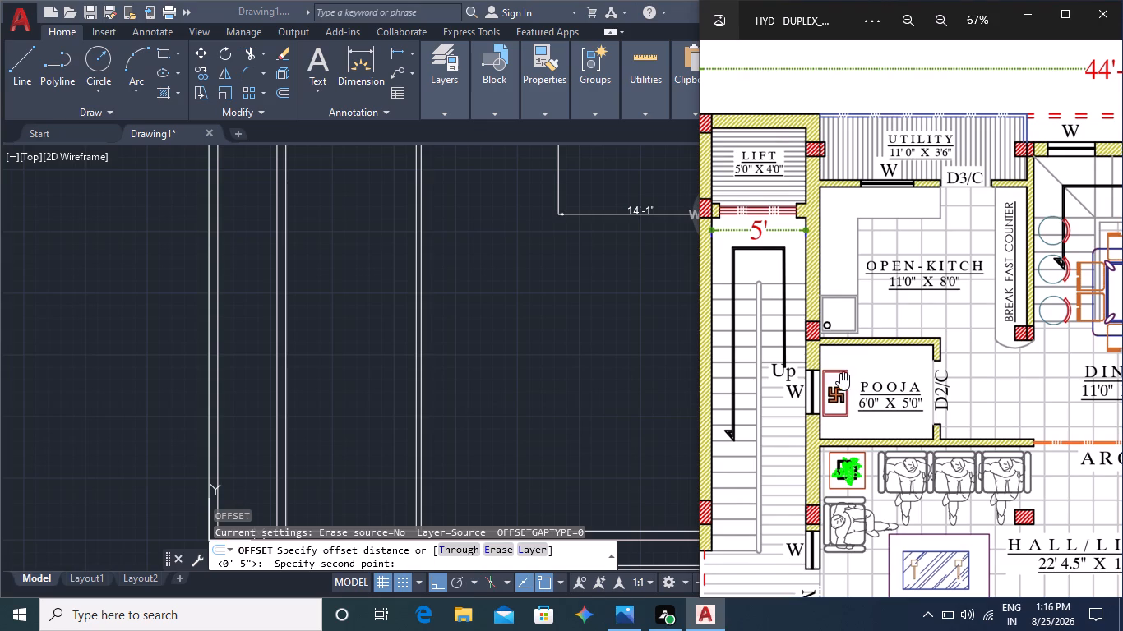
pyautogui.moveTo(859, 375); pyautogui.dragTo(828, 376, button='middle')
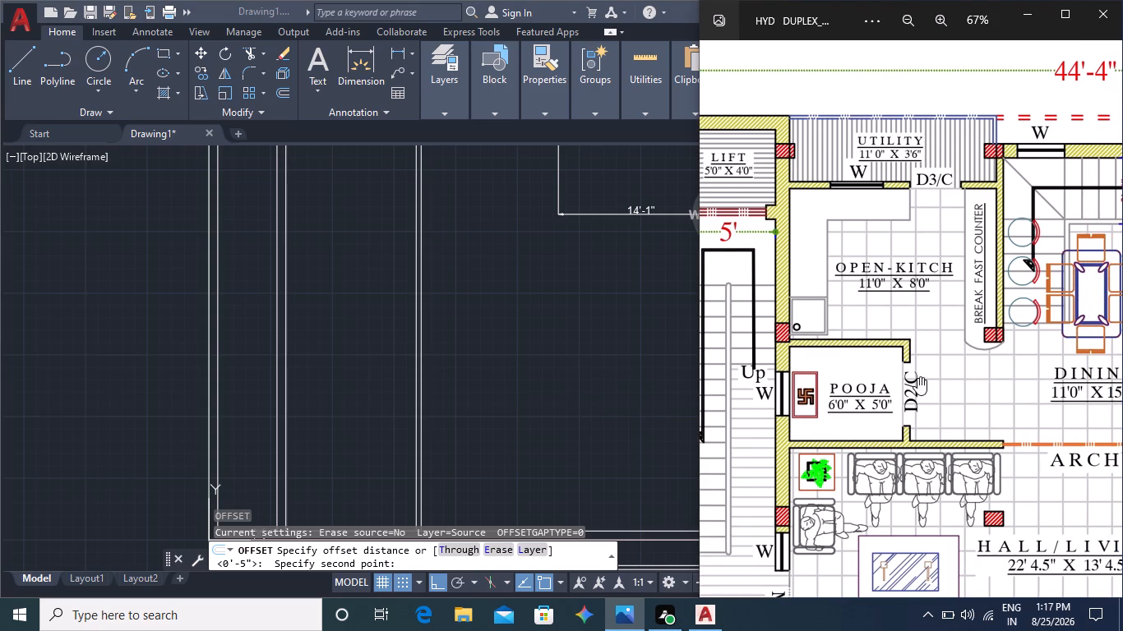
pyautogui.moveTo(940, 377); pyautogui.dragTo(908, 378, button='middle')
pyautogui.moveTo(945, 381); pyautogui.dragTo(856, 384, button='middle')
pyautogui.moveTo(878, 385); pyautogui.dragTo(857, 385, button='middle')
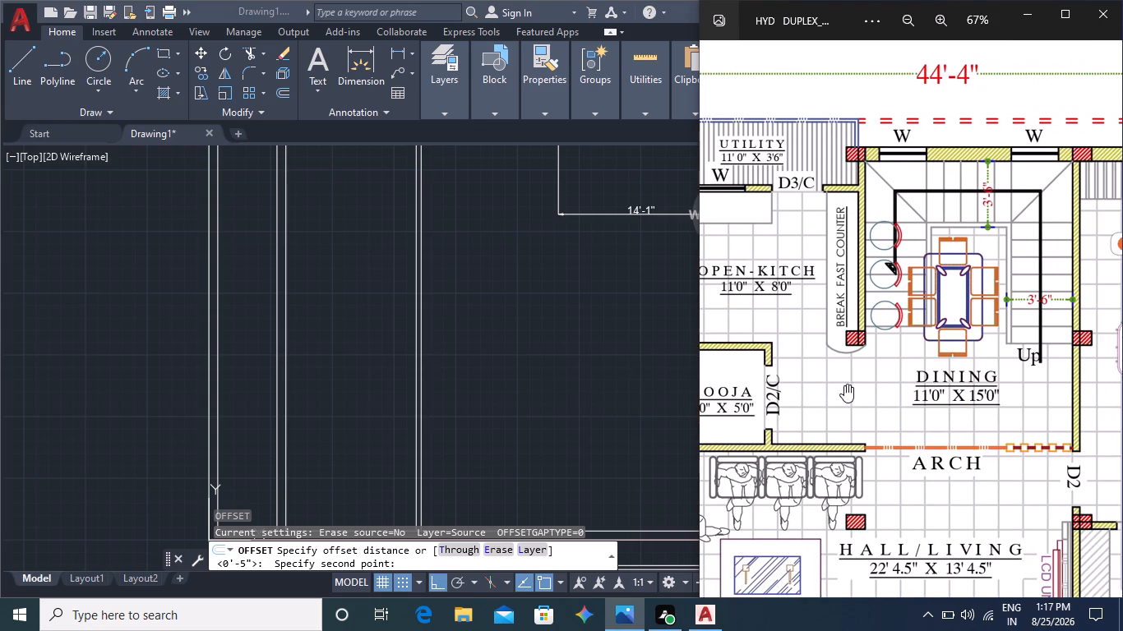
pyautogui.moveTo(885, 385); pyautogui.dragTo(825, 385, button='middle')
pyautogui.moveTo(869, 380); pyautogui.dragTo(817, 386, button='middle')
pyautogui.moveTo(864, 385); pyautogui.dragTo(838, 383, button='middle')
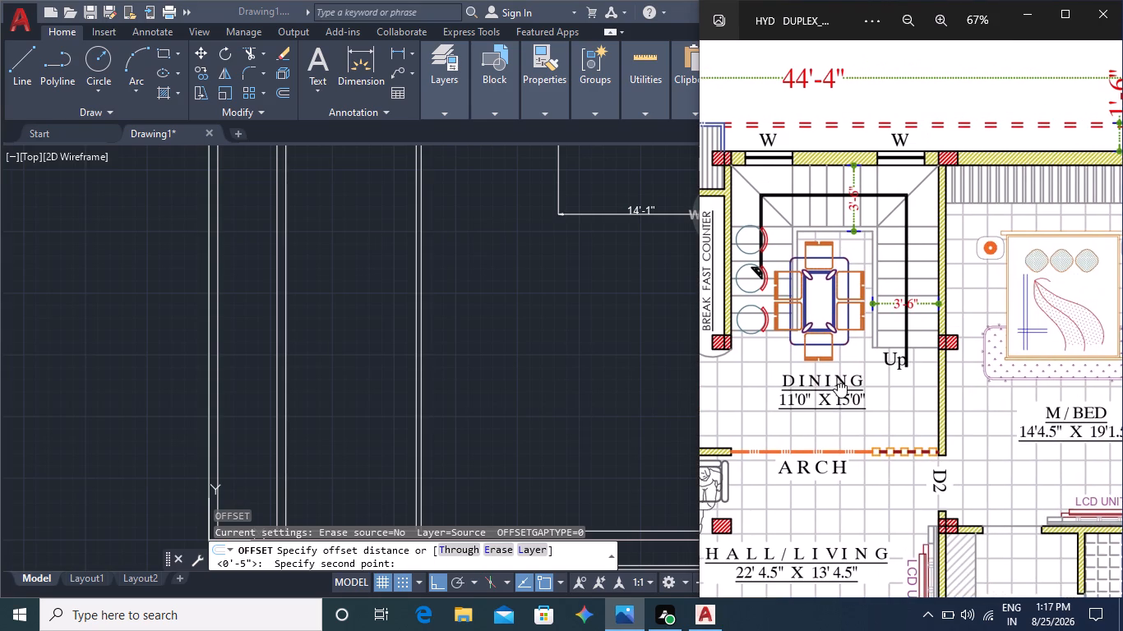
pyautogui.click(620, 388)
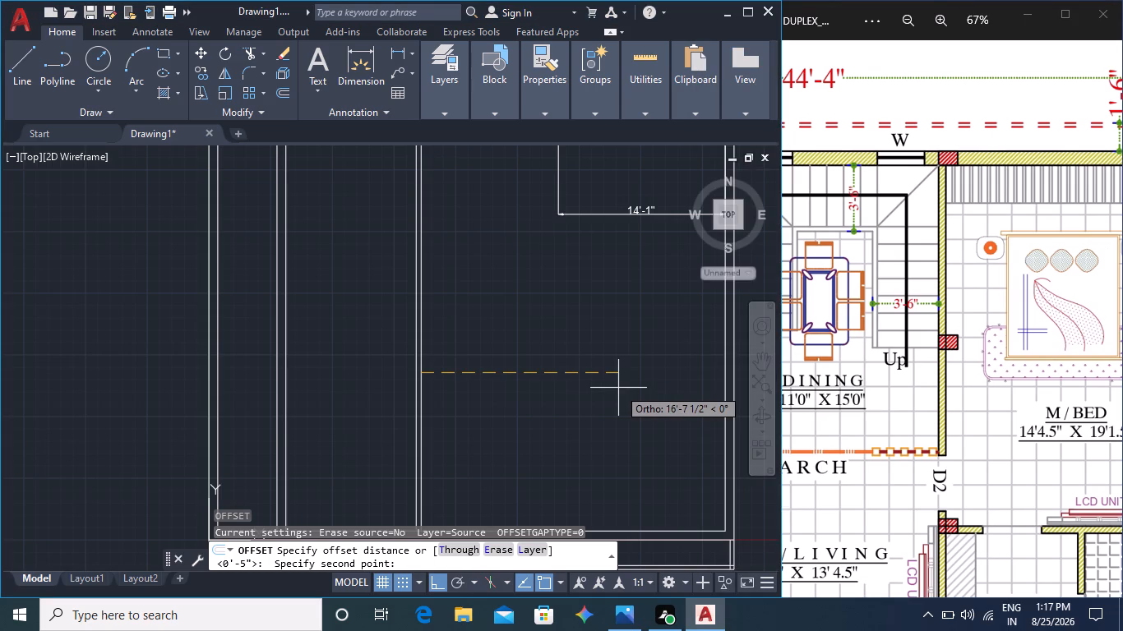
pyautogui.press('1')
pyautogui.press('1')
pyautogui.press("'")
pyautogui.press('Return')
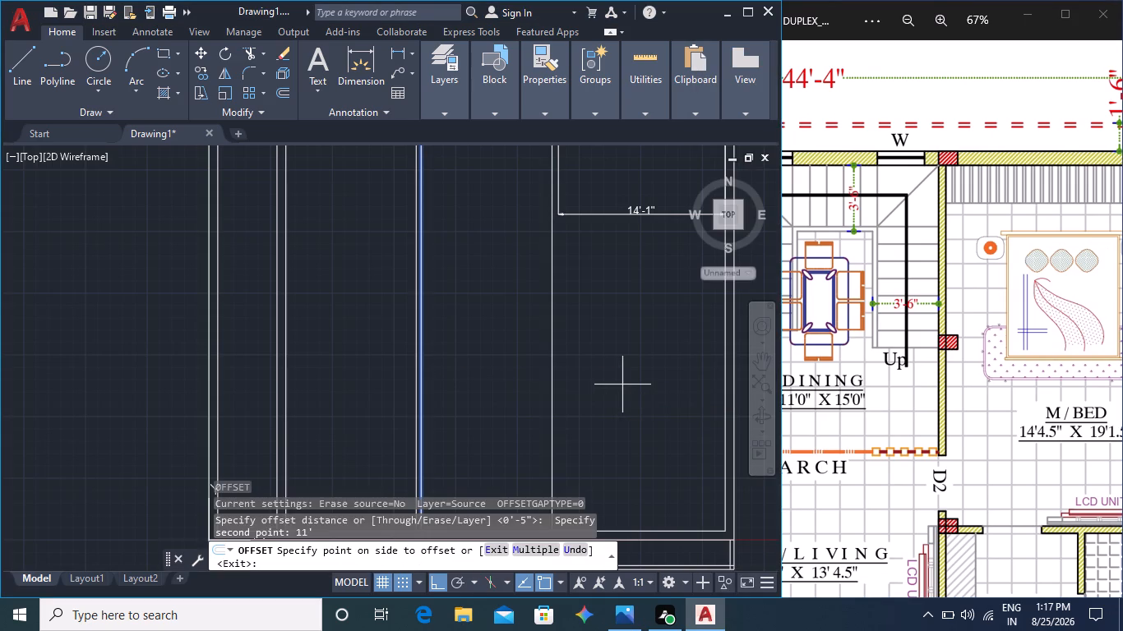
pyautogui.click(591, 389)
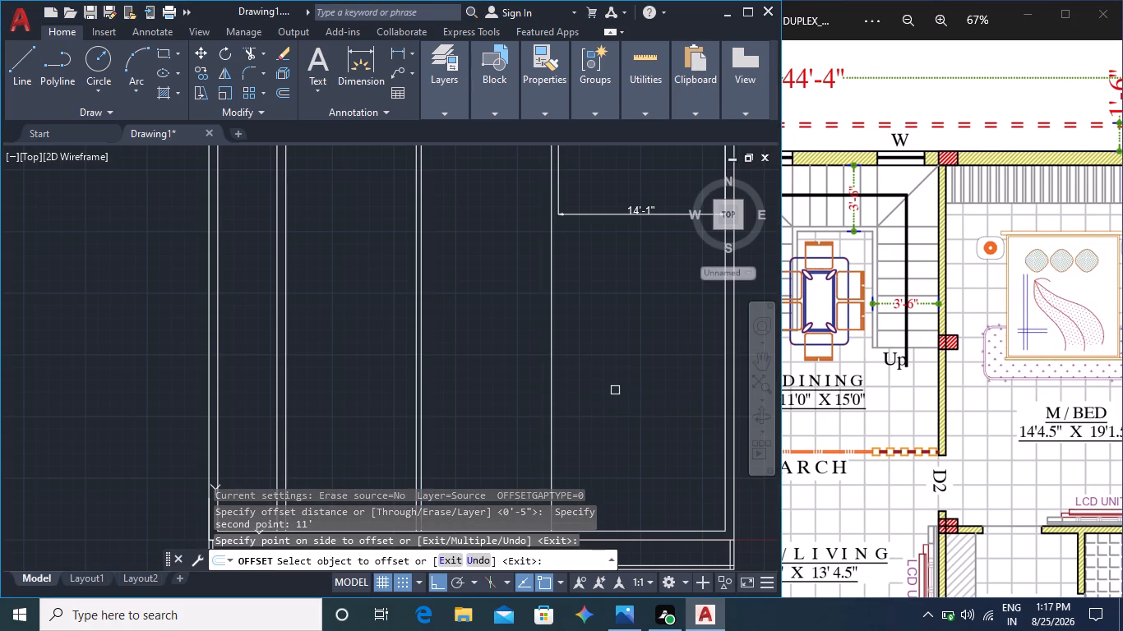
pyautogui.press('Escape')
pyautogui.press('Escape')
# Offset the dining width line 5" toward the master bedroom for the thickness of the wall between them.
pyautogui.press('o')
pyautogui.press('Return')
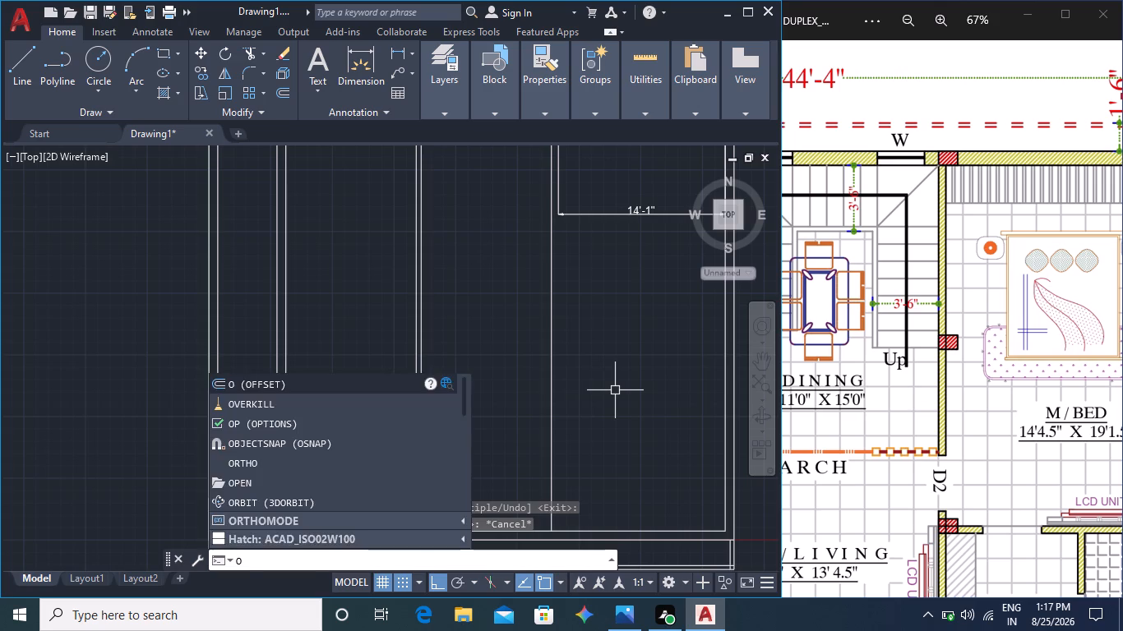
pyautogui.click(551, 390)
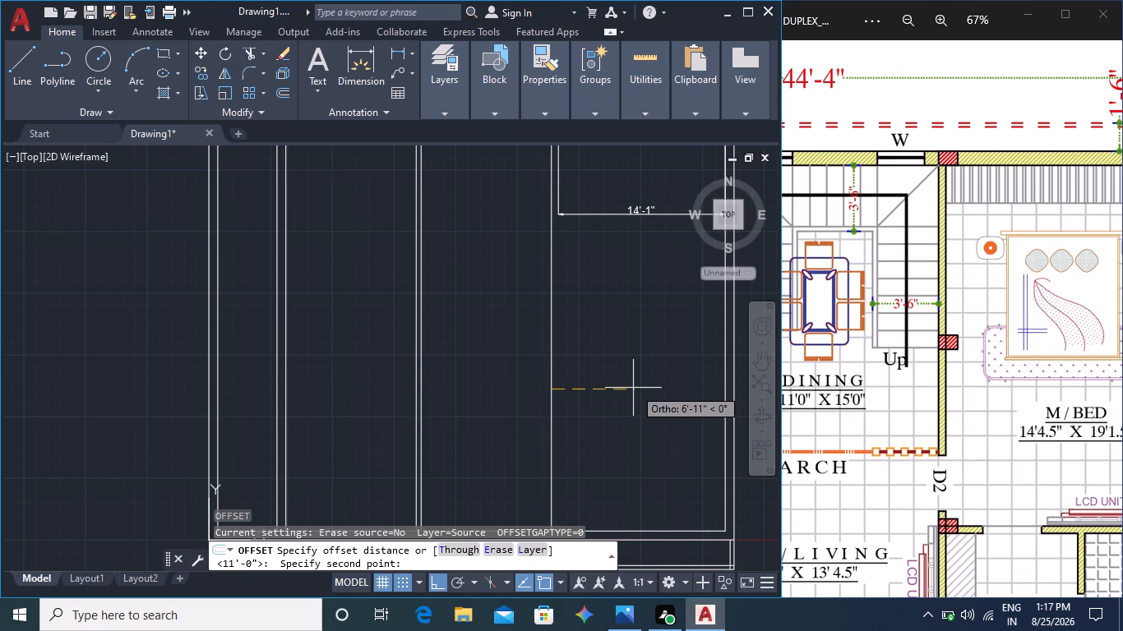
pyautogui.press('5')
pyautogui.hotkey('shift', '"')
pyautogui.press('Return')
pyautogui.click(554, 406)
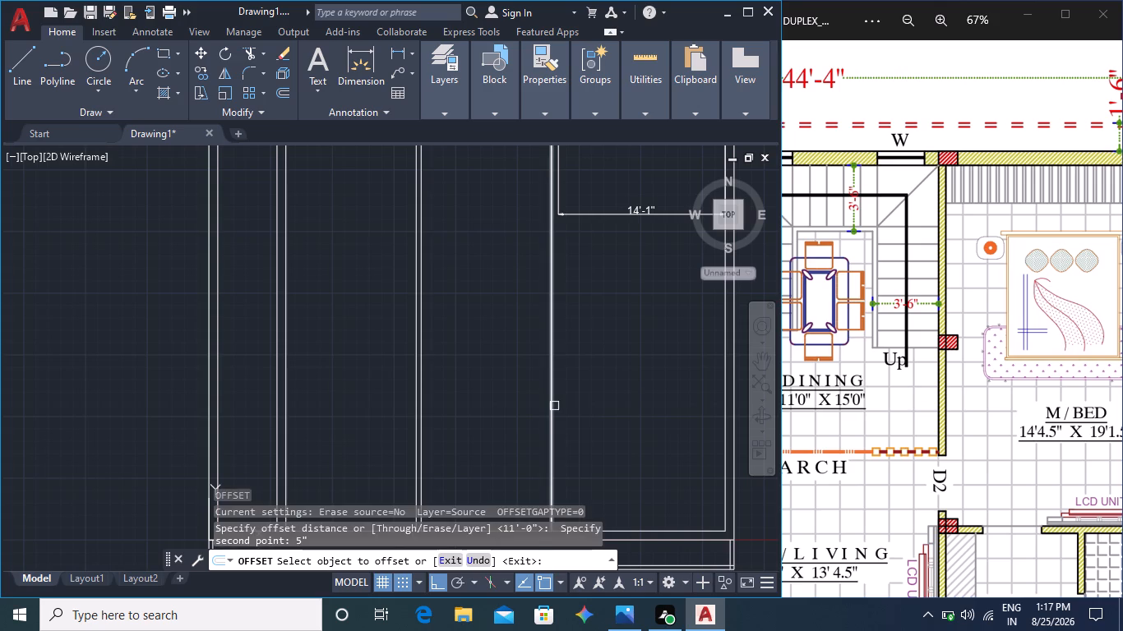
pyautogui.click(612, 399)
# Delete the outdated 14'-1" dimension across the master bedroom.
pyautogui.moveTo(622, 389); pyautogui.dragTo(585, 423, button='middle')
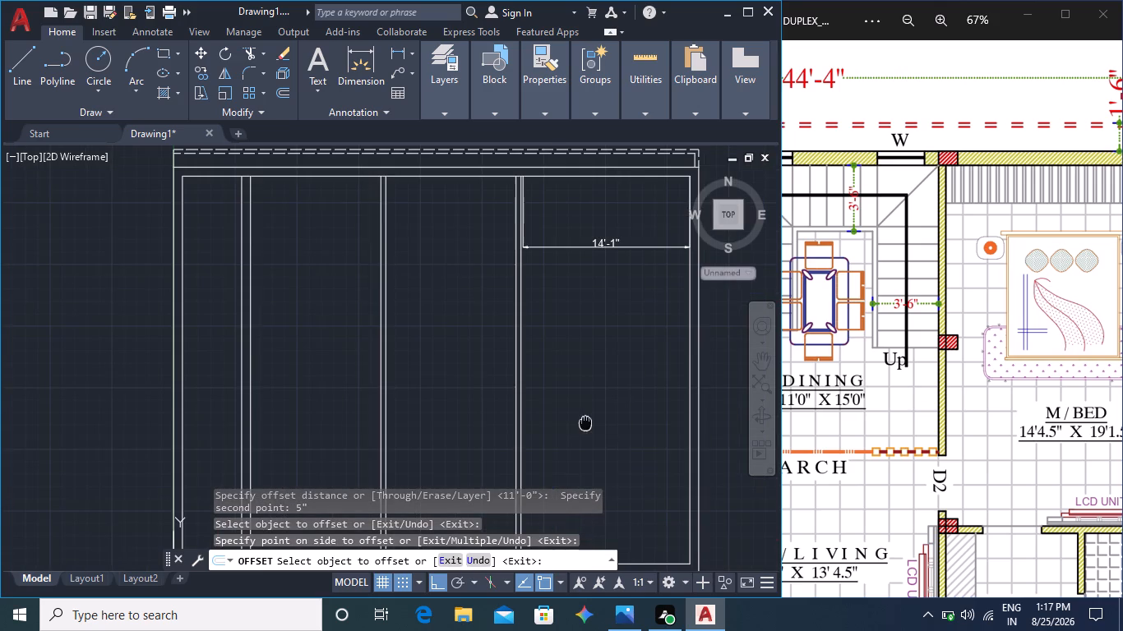
pyautogui.scroll(1, 524, 229)
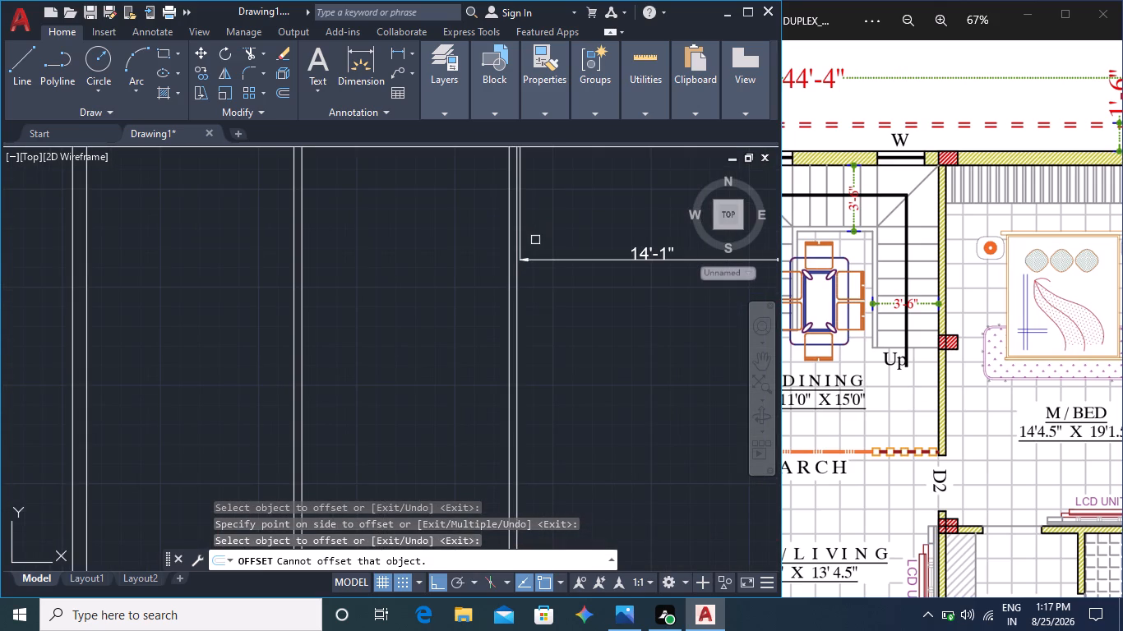
pyautogui.scroll(2, 535, 241)
pyautogui.moveTo(543, 273); pyautogui.dragTo(490, 403, button='middle')
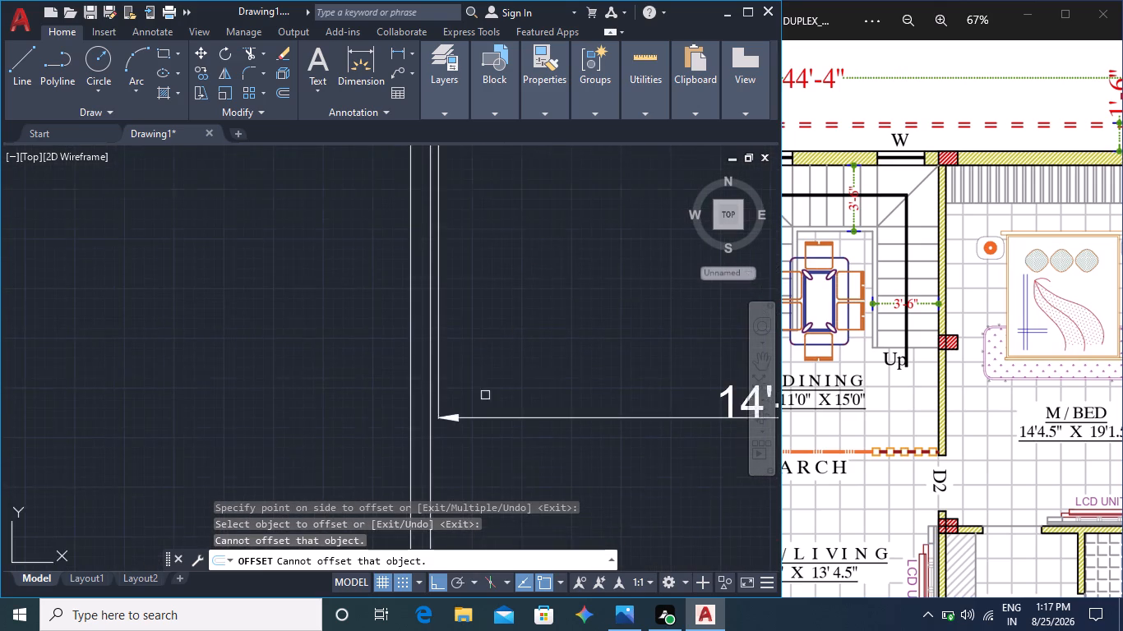
pyautogui.scroll(-2, 487, 385)
pyautogui.click(597, 394)
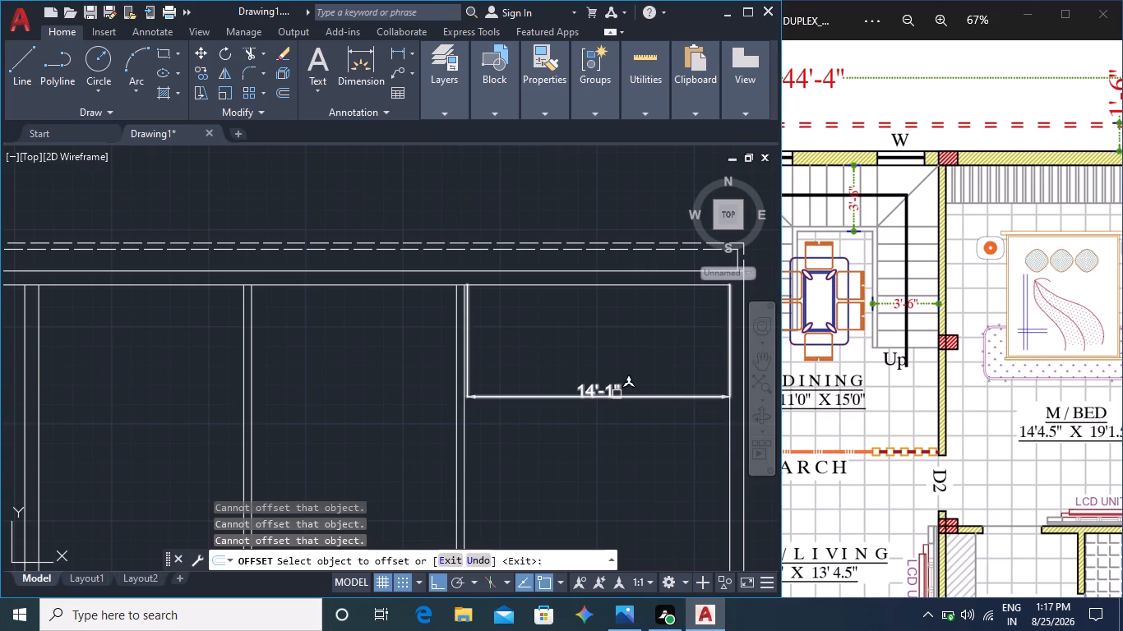
pyautogui.press('Escape')
pyautogui.press('Escape')
pyautogui.click(598, 395)
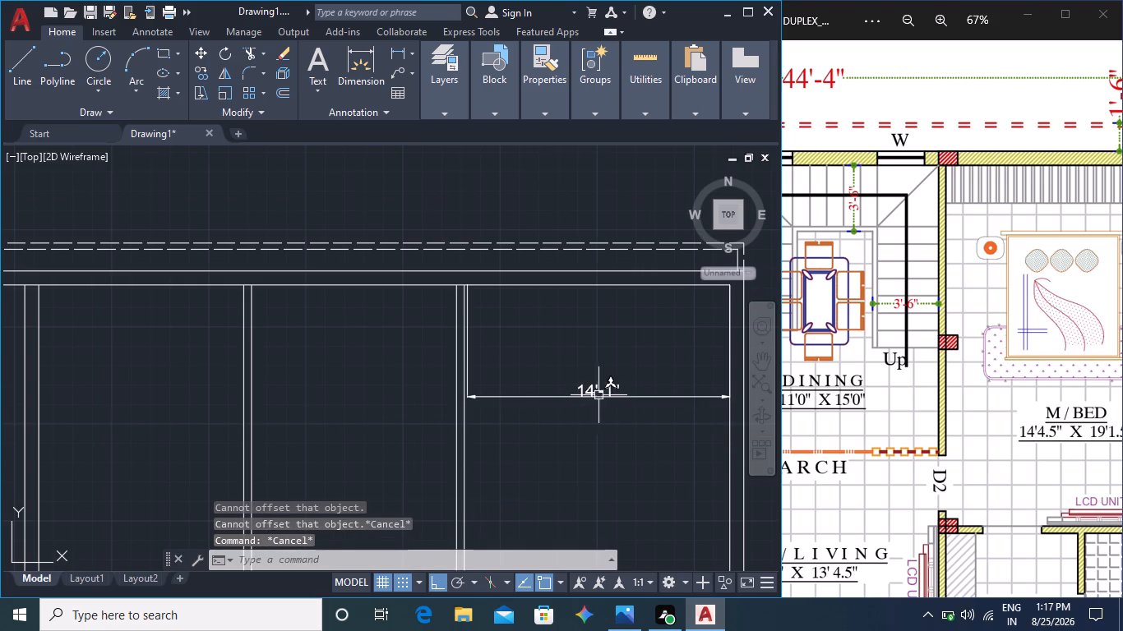
pyautogui.press('Delete')
# Dimension the master bedroom's clear width from the new dining wall's inner corner to the outer wall's inner face.
pyautogui.scroll(3, 506, 306)
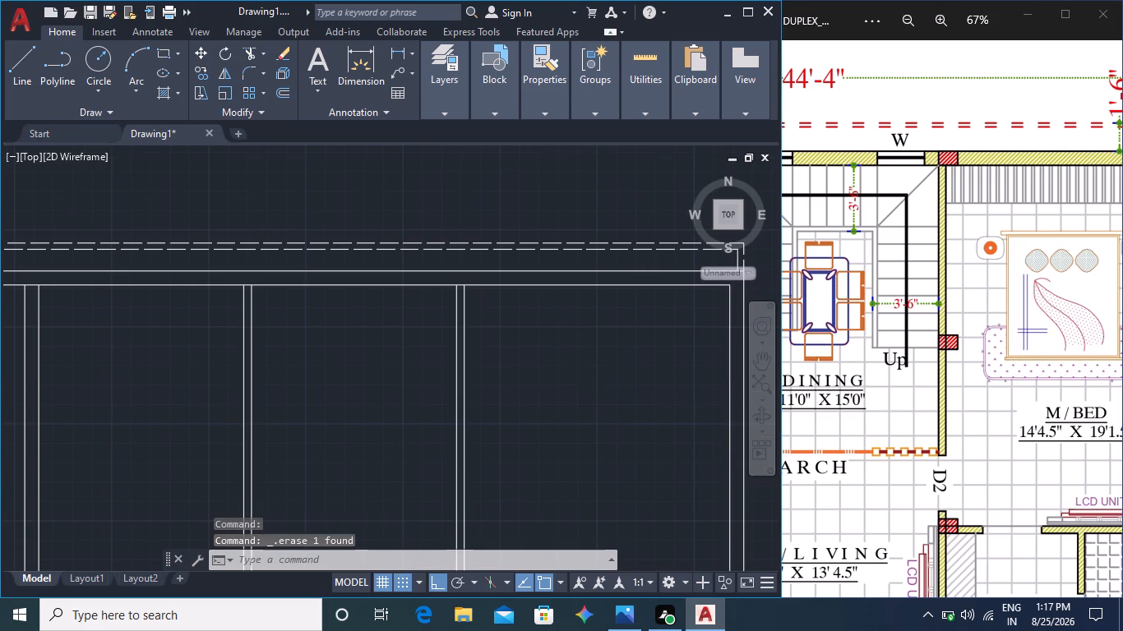
pyautogui.click(351, 67)
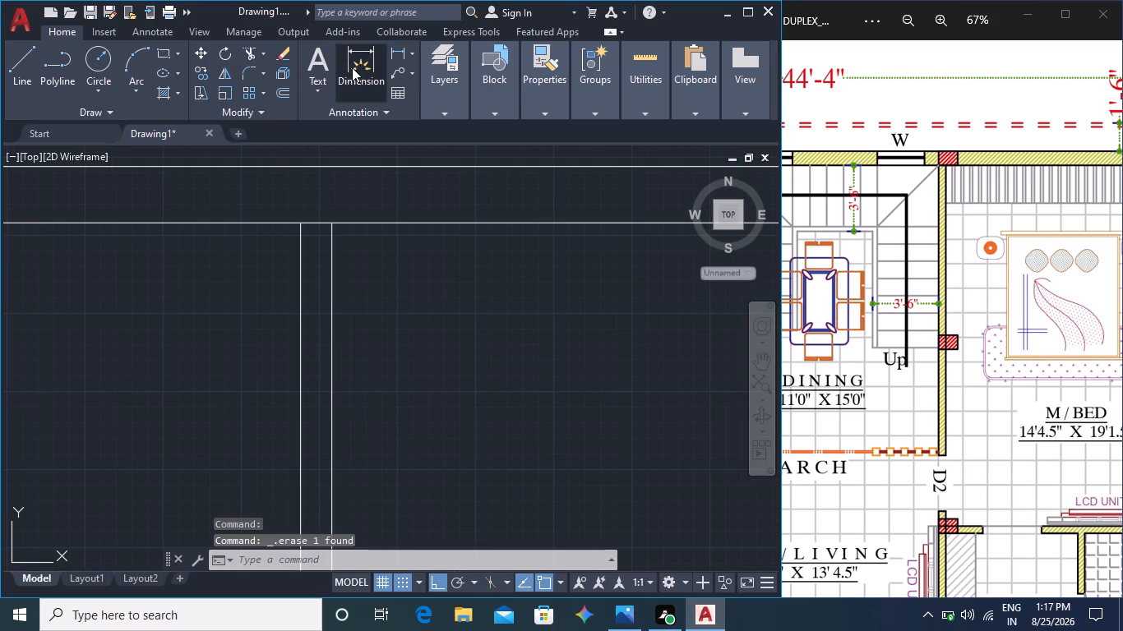
pyautogui.moveTo(358, 260); pyautogui.dragTo(346, 314, button='middle')
pyautogui.click(317, 277)
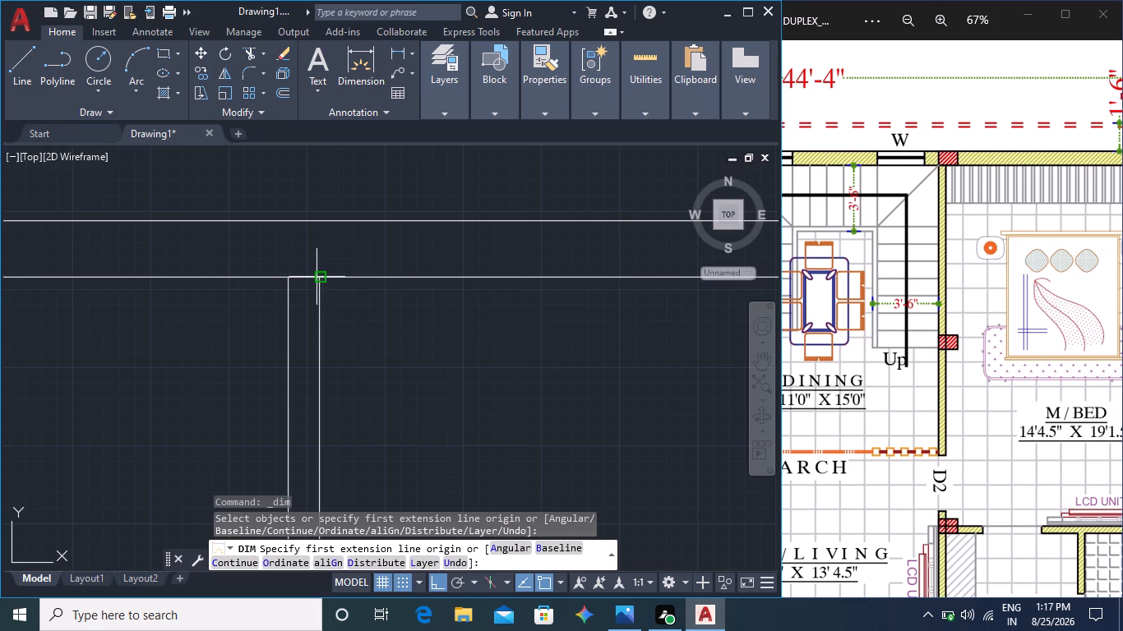
pyautogui.moveTo(468, 289); pyautogui.dragTo(192, 319, button='middle')
pyautogui.scroll(-3, 559, 299)
pyautogui.moveTo(622, 311); pyautogui.dragTo(627, 312, button='middle')
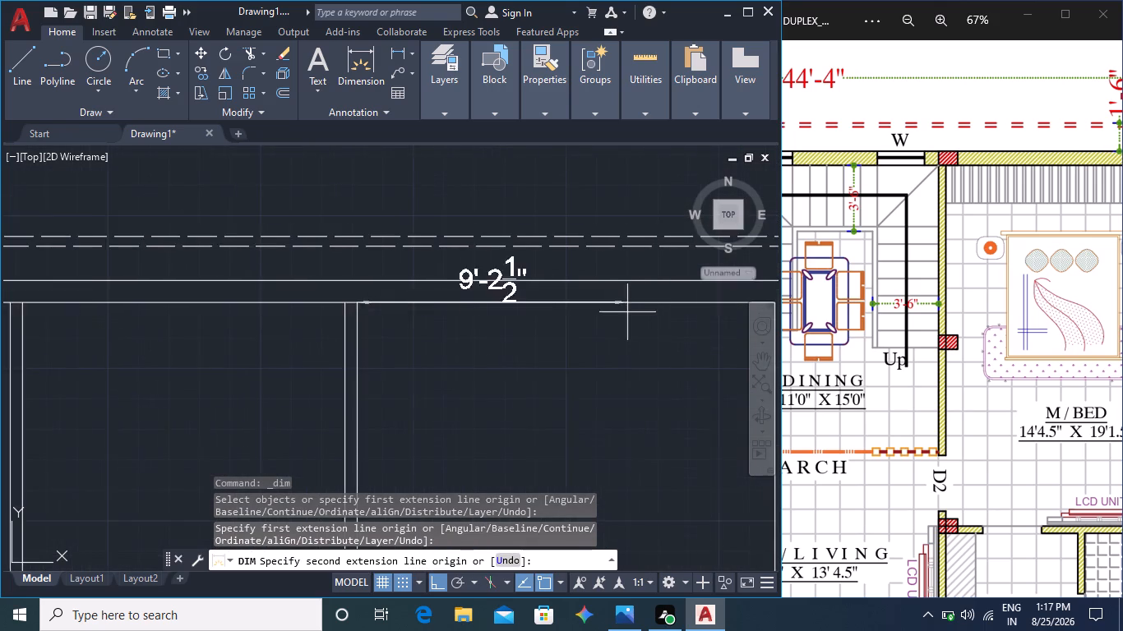
pyautogui.moveTo(627, 312); pyautogui.dragTo(421, 320, button='middle')
pyautogui.scroll(3, 566, 317)
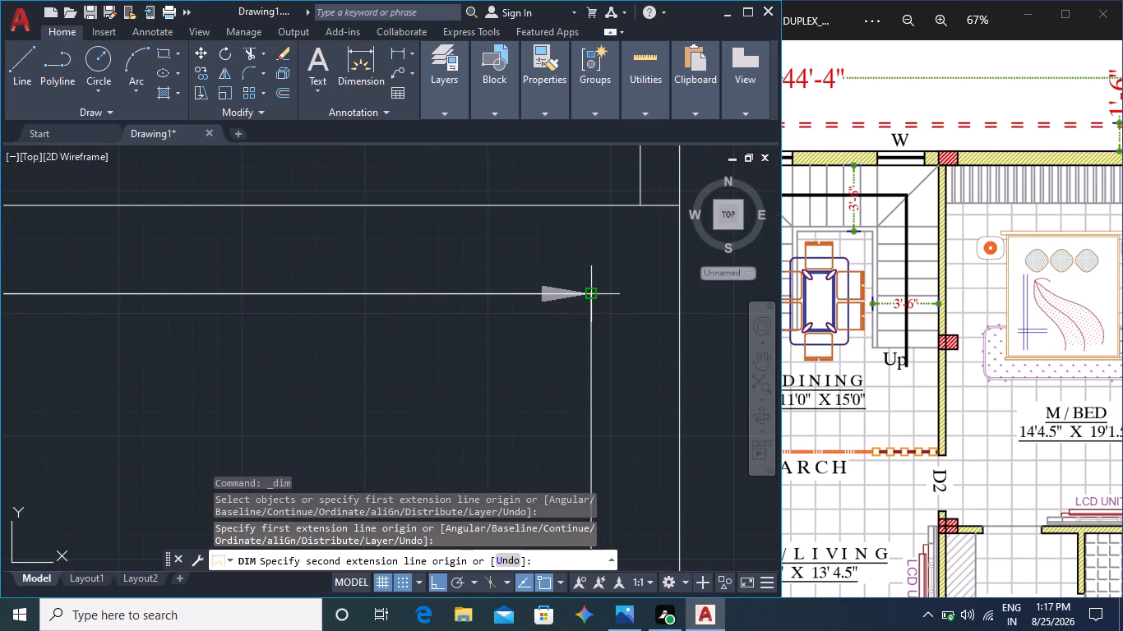
pyautogui.click(591, 294)
pyautogui.scroll(-3, 589, 348)
pyautogui.moveTo(585, 356); pyautogui.dragTo(673, 316, button='middle')
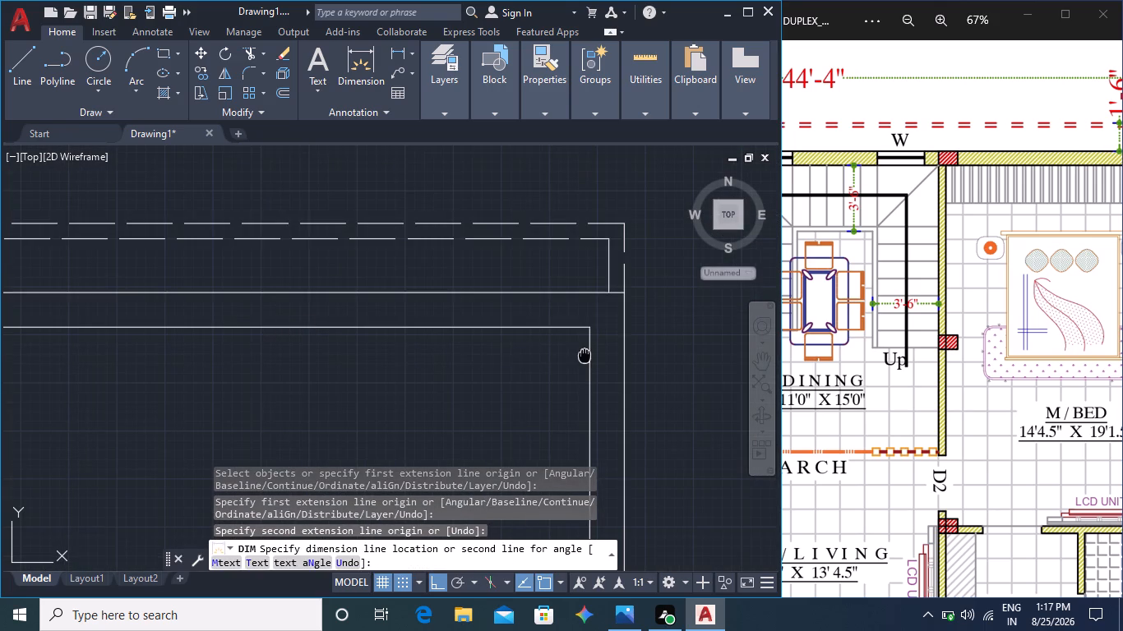
pyautogui.moveTo(673, 316); pyautogui.dragTo(696, 304, button='middle')
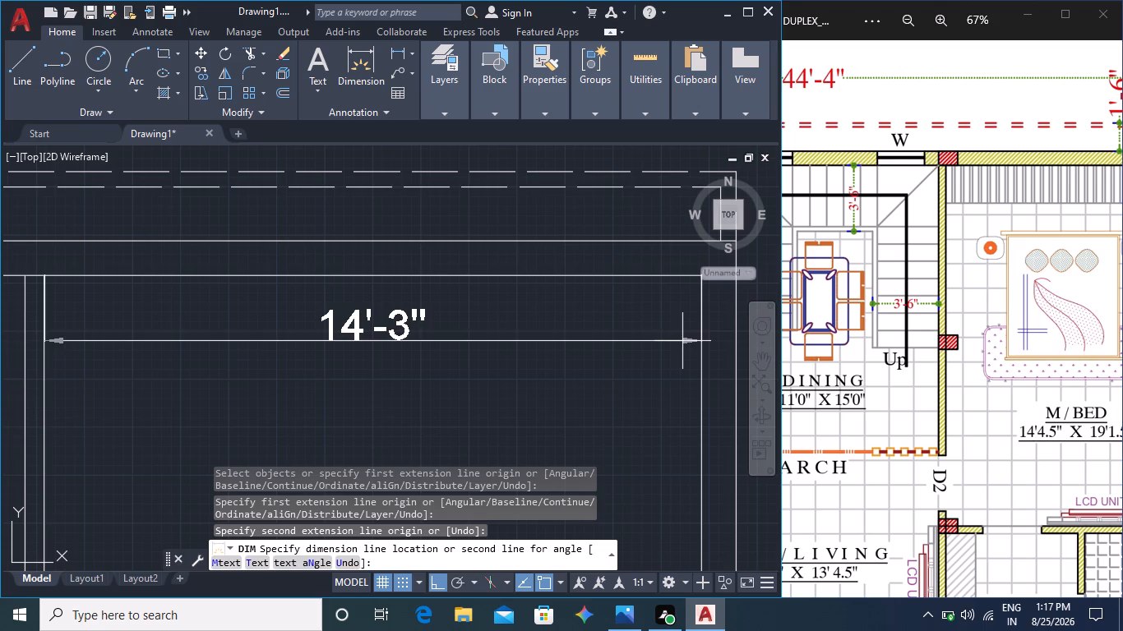
pyautogui.moveTo(702, 441); pyautogui.dragTo(717, 359, button='middle')
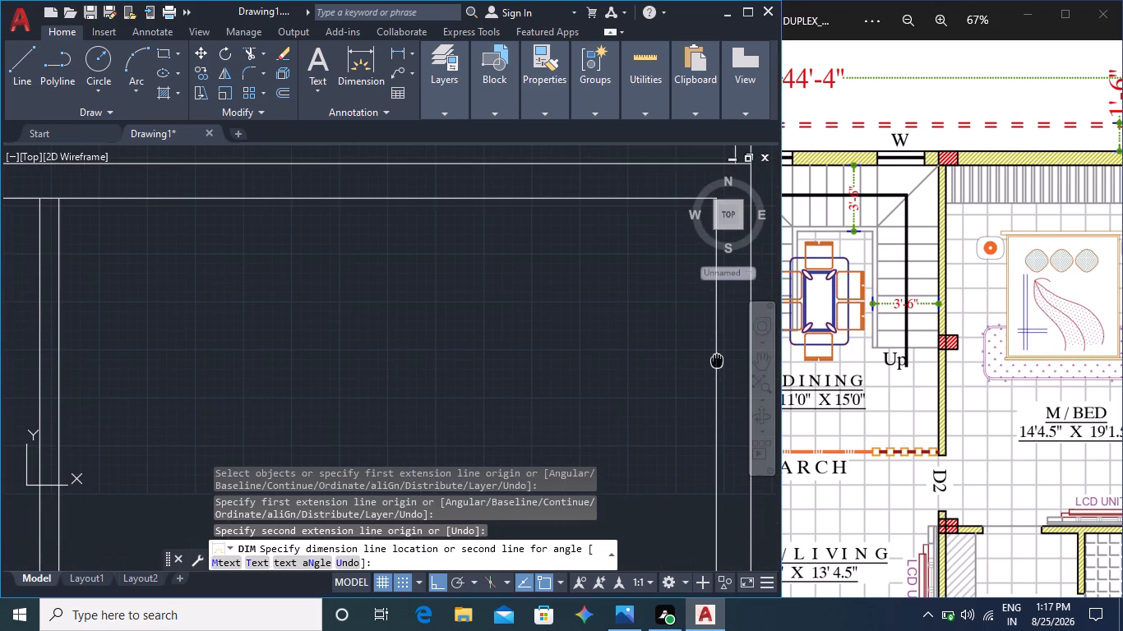
pyautogui.click(704, 411)
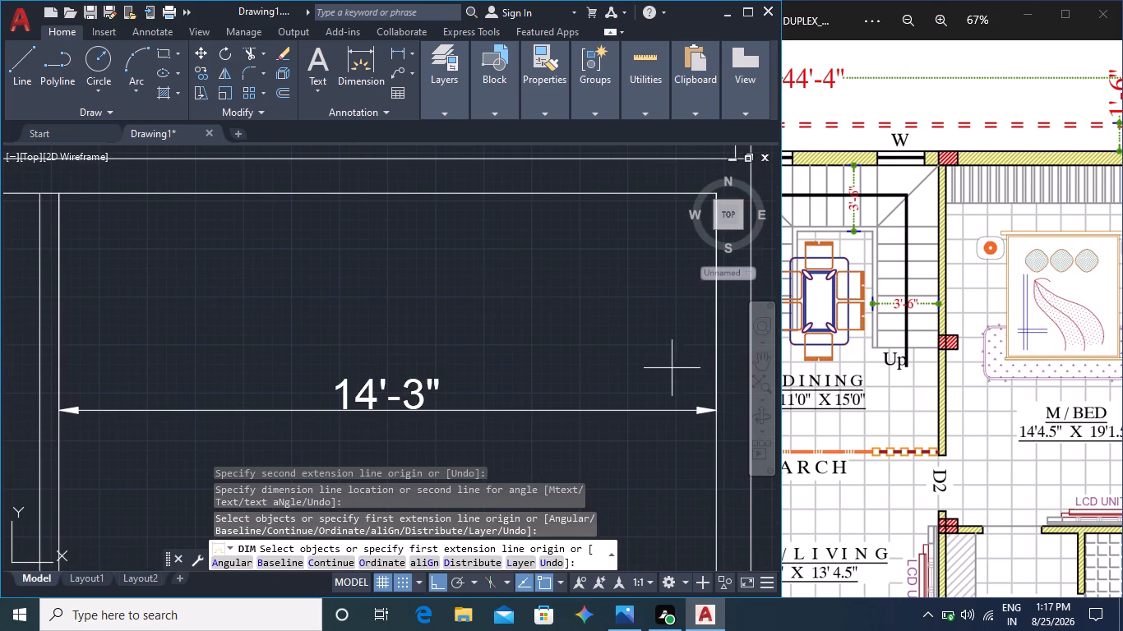
# Examine the master bedroom and neighbouring room sizes in the second floor reference plan, and end the Dimension command.
pyautogui.scroll(-3, 965, 379)
pyautogui.moveTo(995, 394); pyautogui.dragTo(927, 365, button='middle')
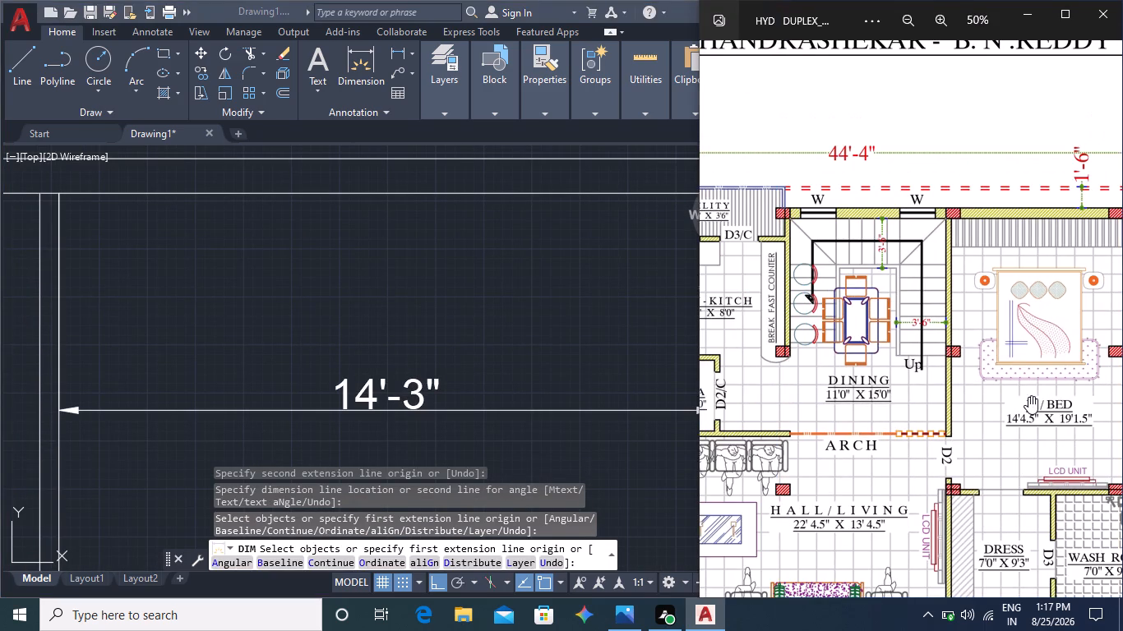
pyautogui.moveTo(1029, 396); pyautogui.dragTo(923, 374, button='middle')
pyautogui.moveTo(979, 400); pyautogui.dragTo(1048, 376, button='middle')
pyautogui.moveTo(980, 398); pyautogui.dragTo(1000, 391, button='middle')
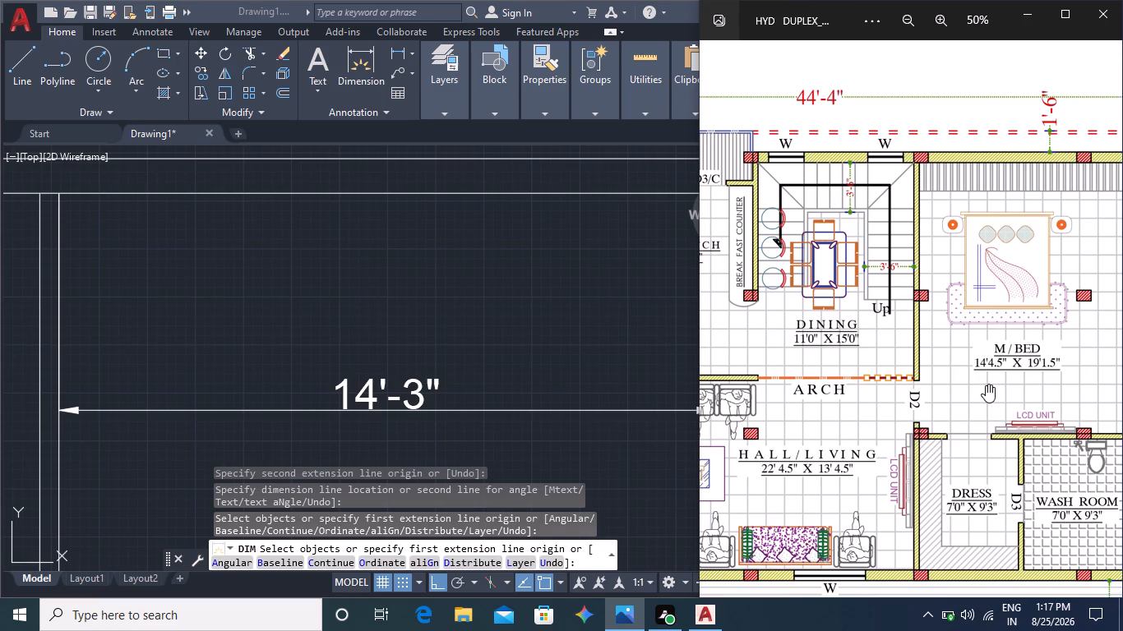
pyautogui.moveTo(988, 380); pyautogui.dragTo(1010, 371, button='middle')
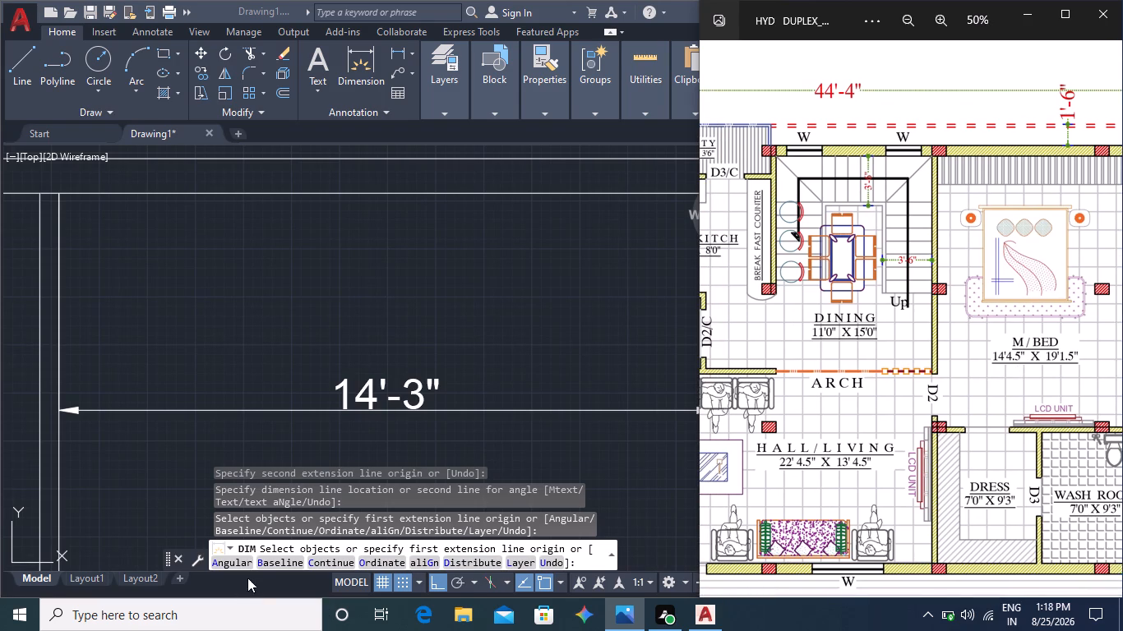
pyautogui.press('Escape')
pyautogui.press('Escape')
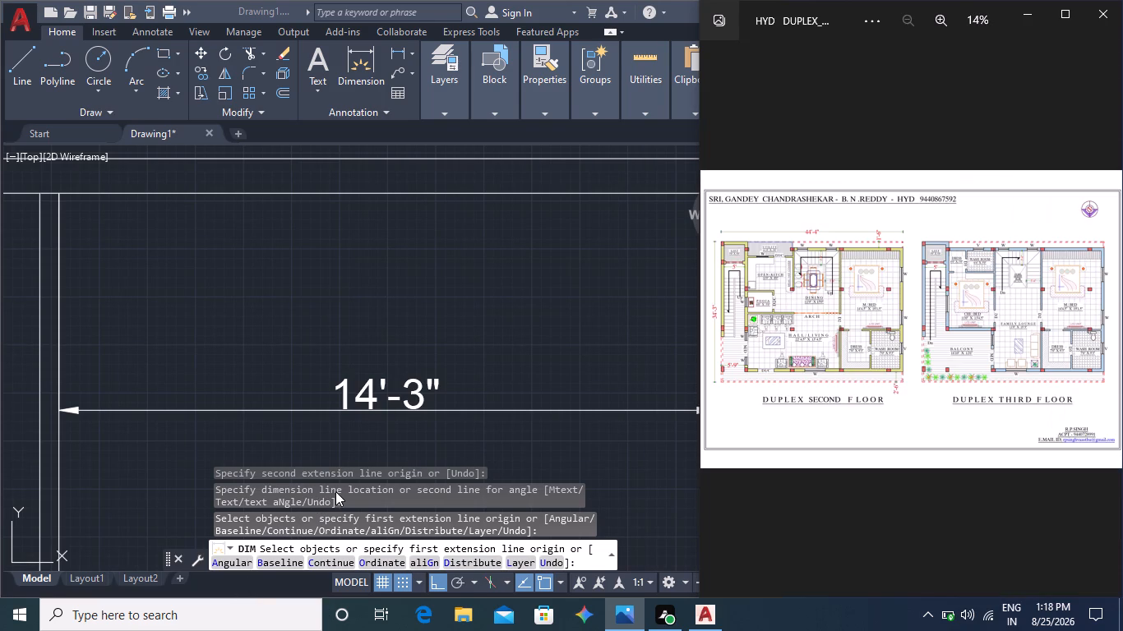
pyautogui.scroll(4, 922, 279)
pyautogui.click(552, 346)
pyautogui.press('Escape')
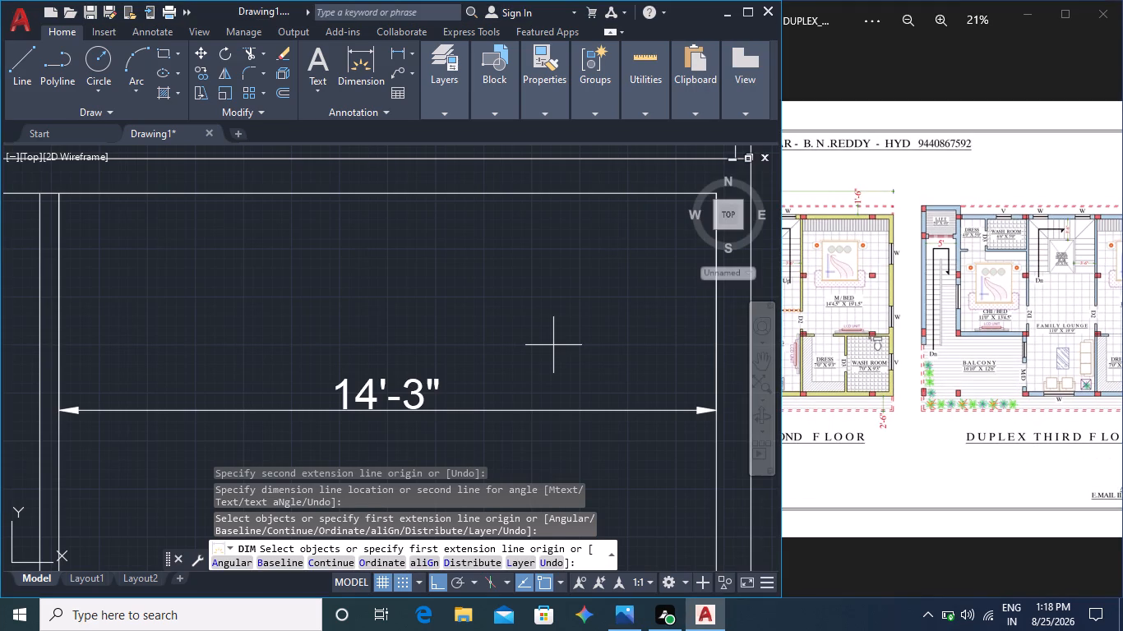
pyautogui.press('Escape')
# Open the QuickCalc calculator, with the second floor reference plan's room sizes in view.
pyautogui.press('c')
pyautogui.write('al')
pyautogui.write('cu')
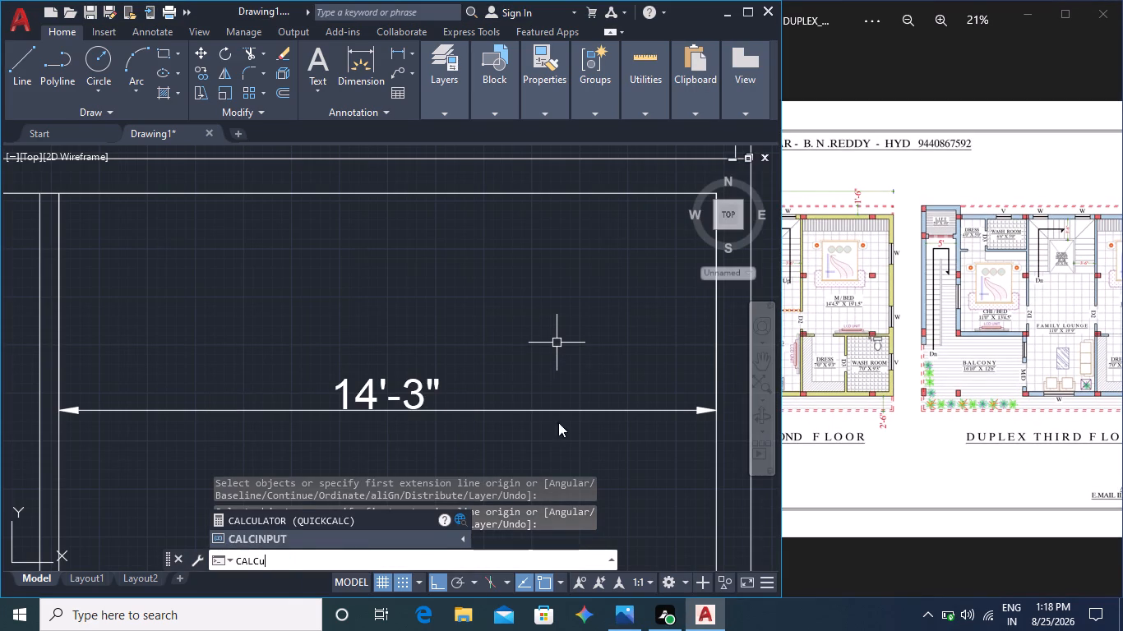
pyautogui.click(299, 560)
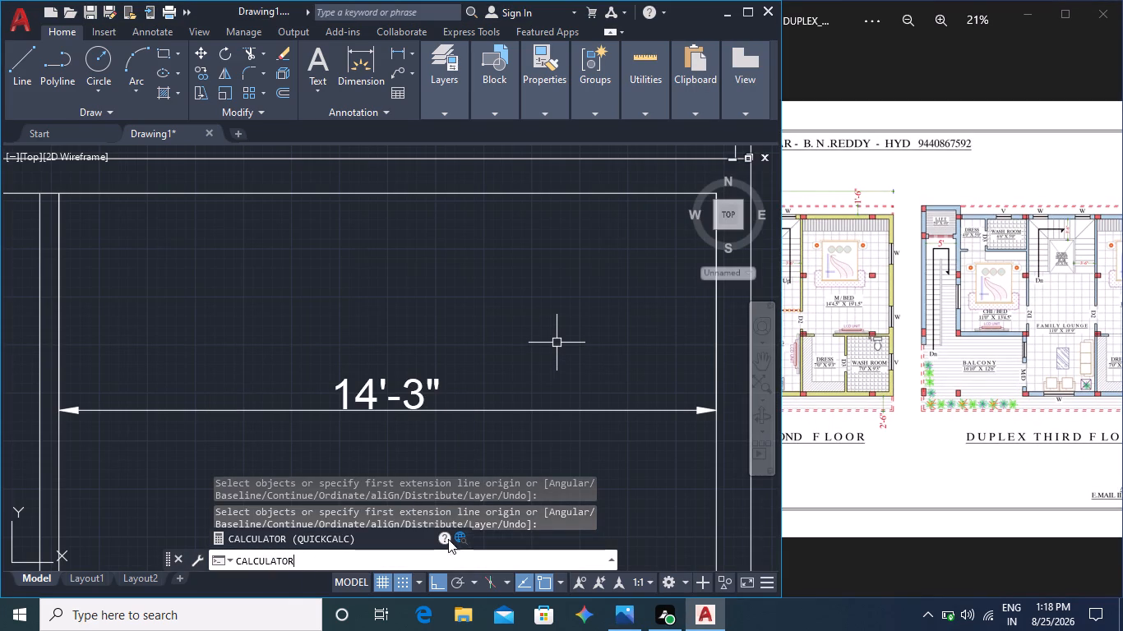
pyautogui.press('Return')
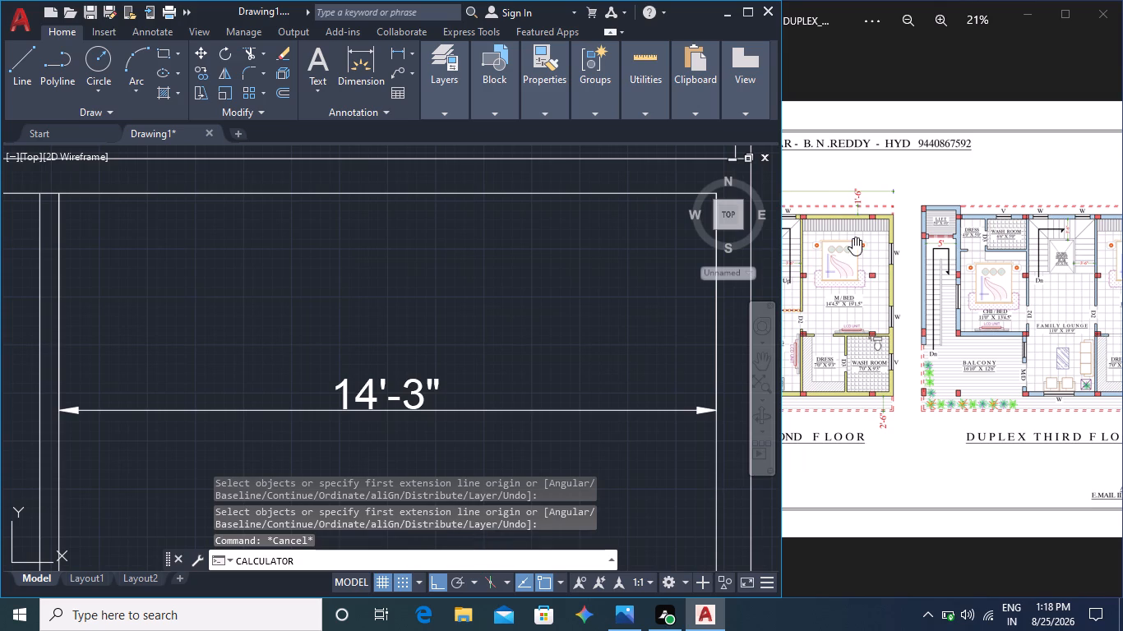
pyautogui.scroll(4, 862, 269)
pyautogui.moveTo(864, 295); pyautogui.dragTo(929, 292, button='middle')
pyautogui.moveTo(874, 307); pyautogui.dragTo(976, 306, button='middle')
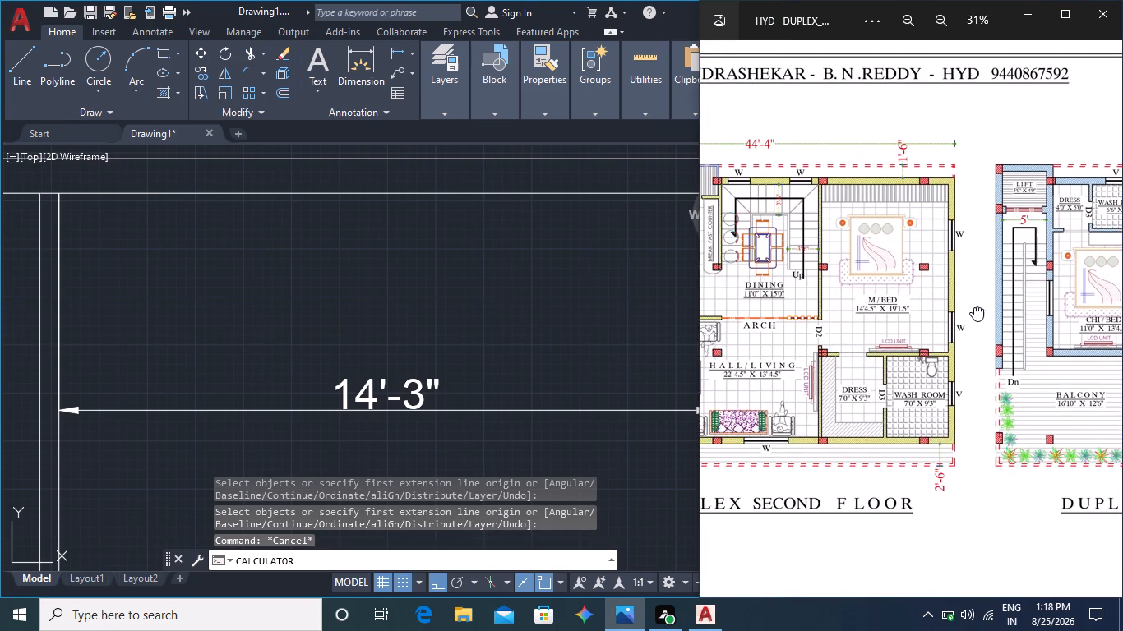
pyautogui.moveTo(945, 308); pyautogui.dragTo(989, 305, button='middle')
pyautogui.scroll(3, 976, 305)
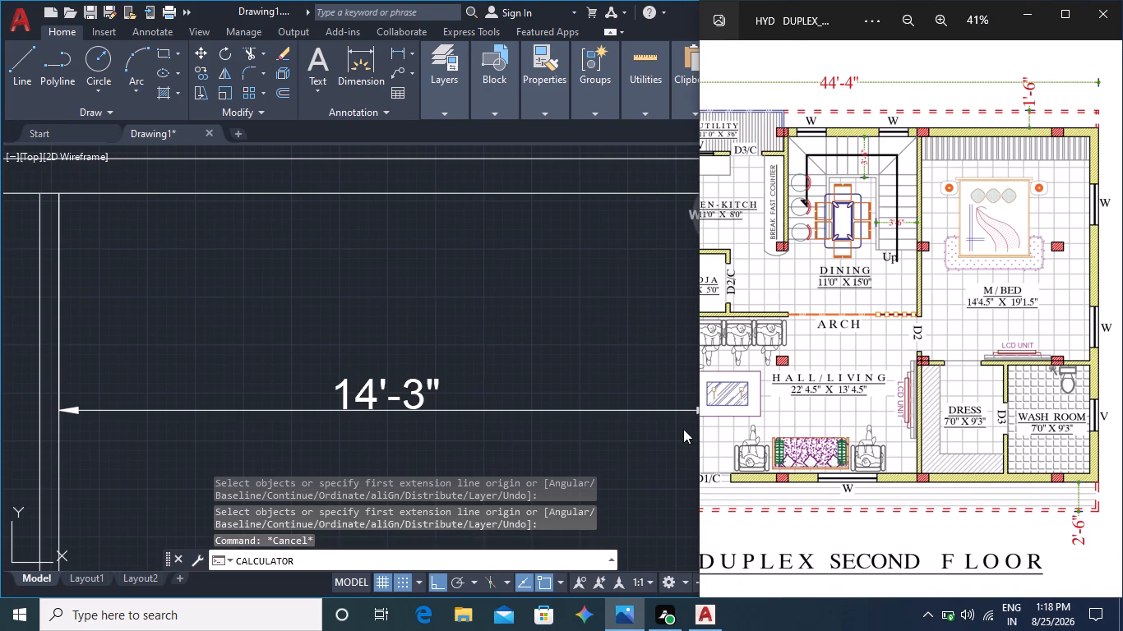
pyautogui.click(315, 562)
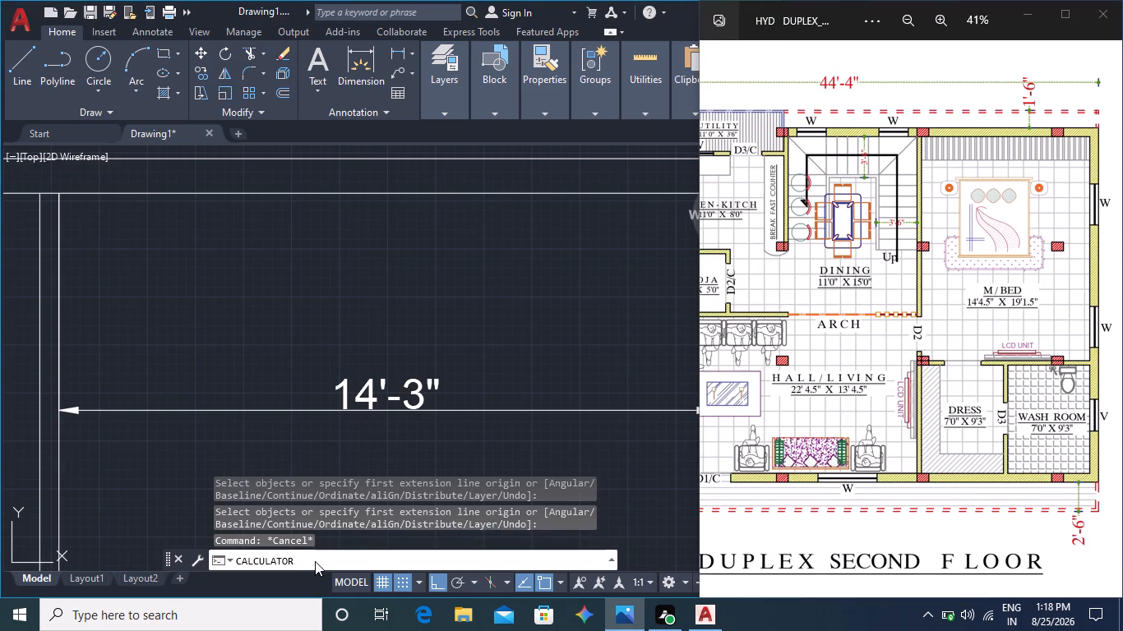
pyautogui.click(315, 561)
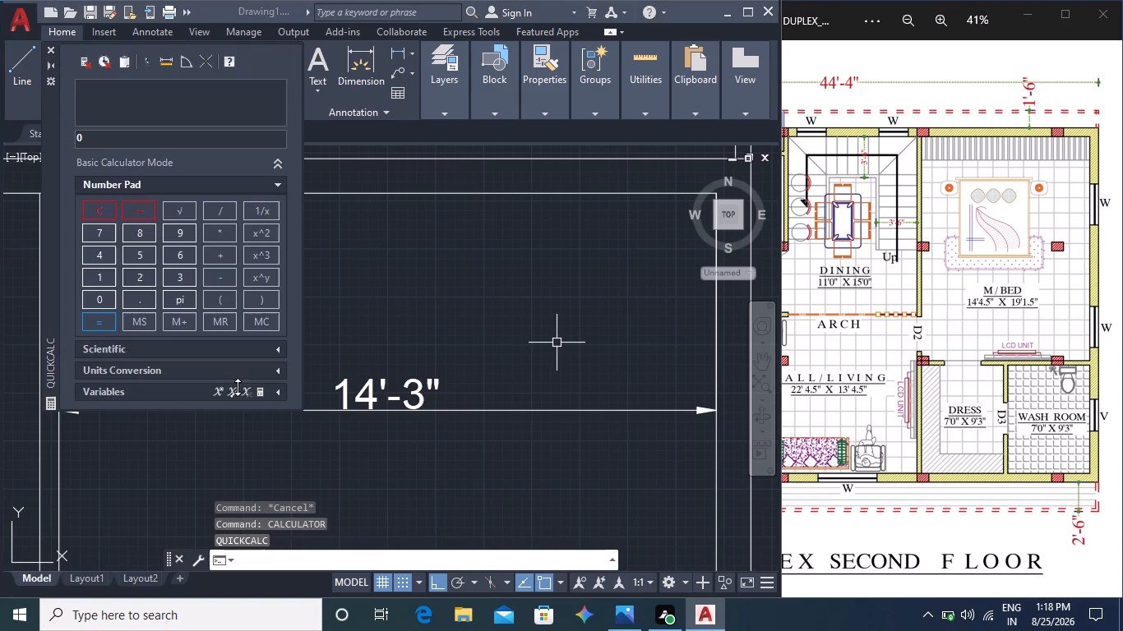
# Clear the calculator and start a room-width sum by entering 14.4.5+ for the master bedroom.
pyautogui.click(102, 207)
pyautogui.click(102, 207)
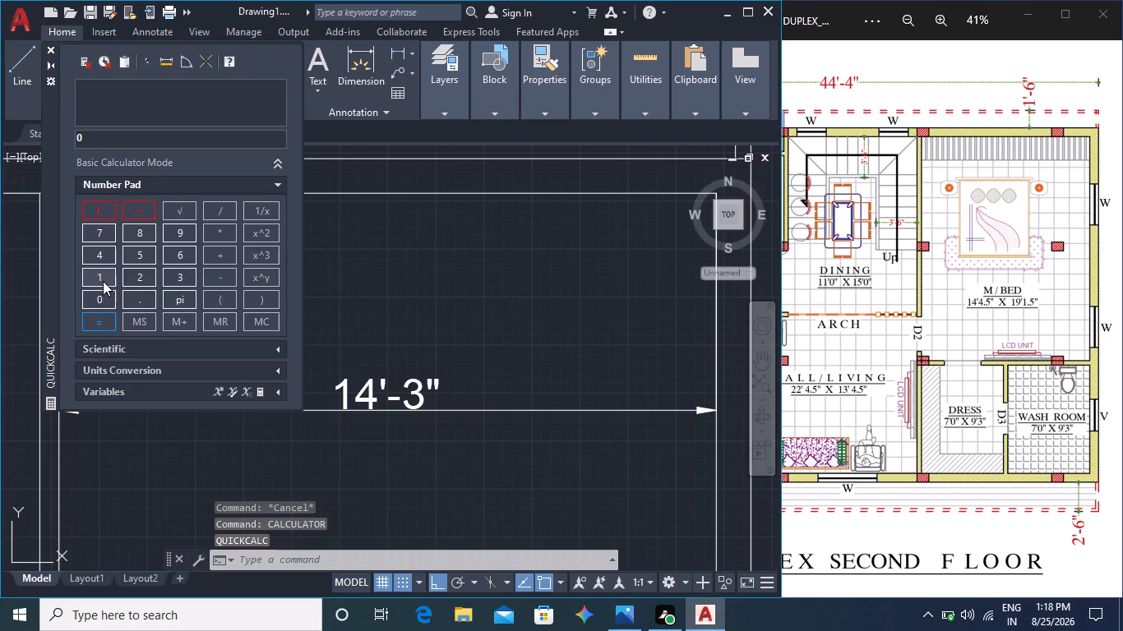
pyautogui.click(102, 279)
pyautogui.click(104, 259)
pyautogui.click(146, 297)
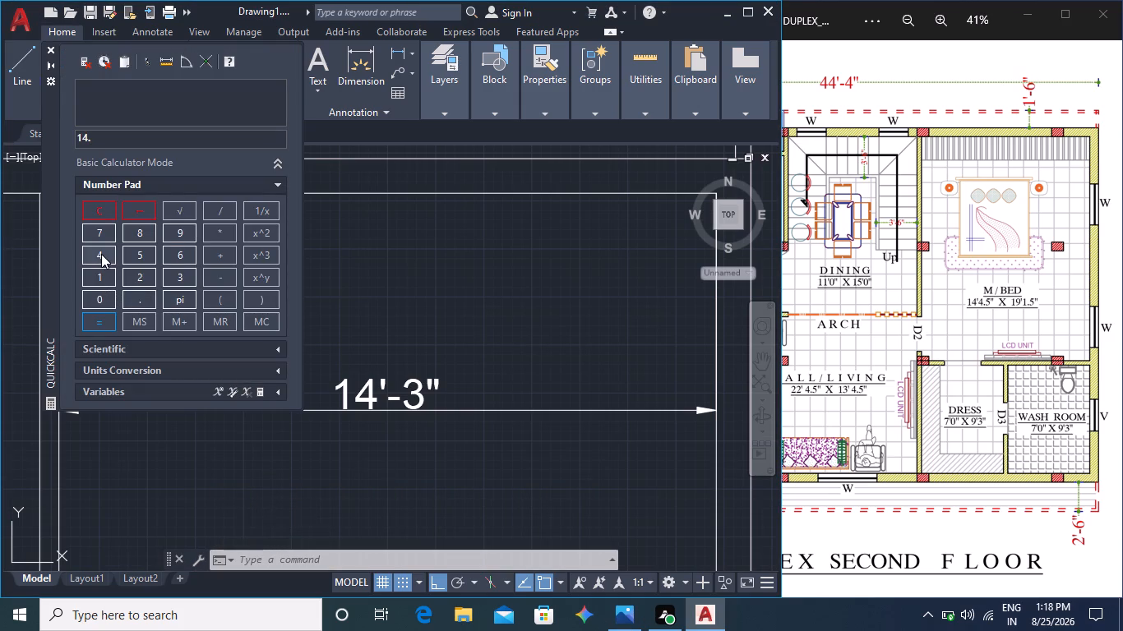
pyautogui.click(101, 254)
pyautogui.click(141, 298)
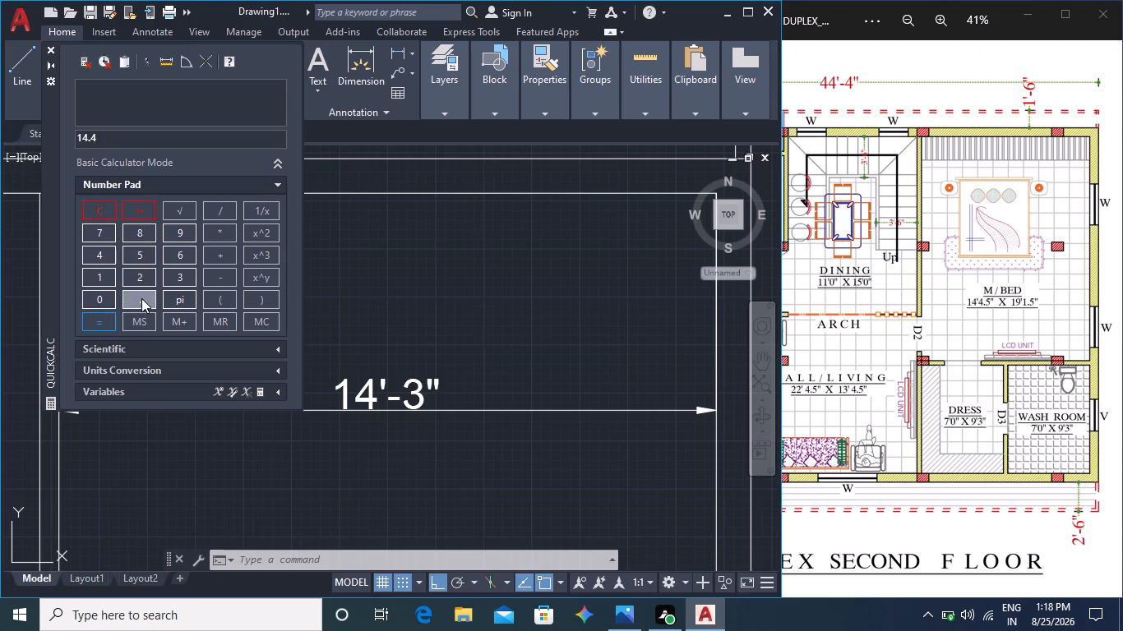
pyautogui.click(141, 260)
pyautogui.click(220, 252)
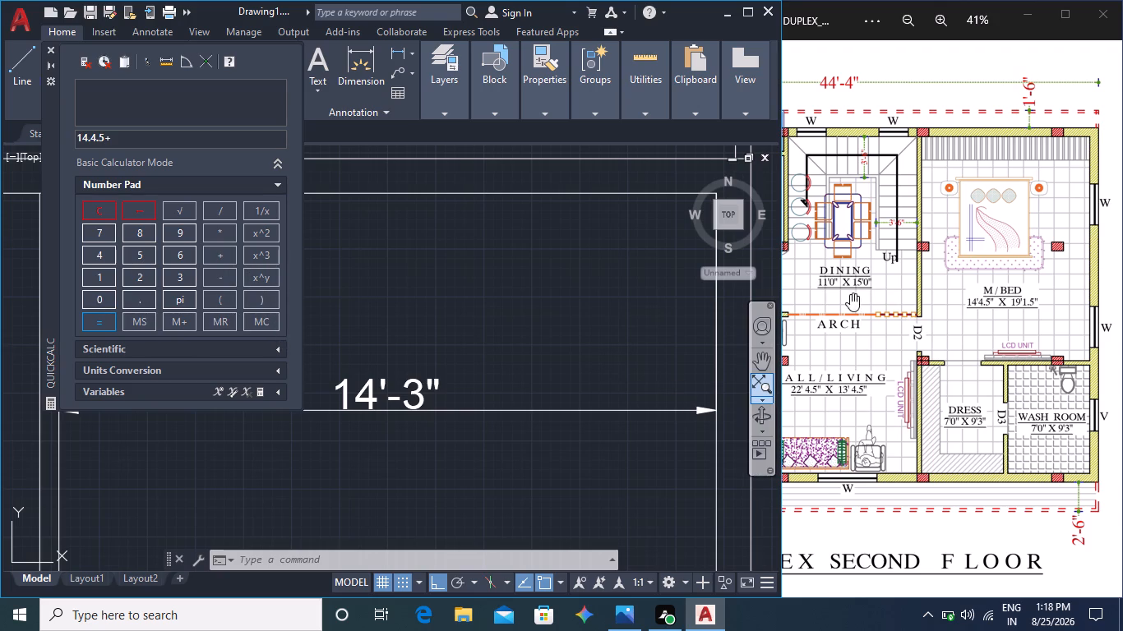
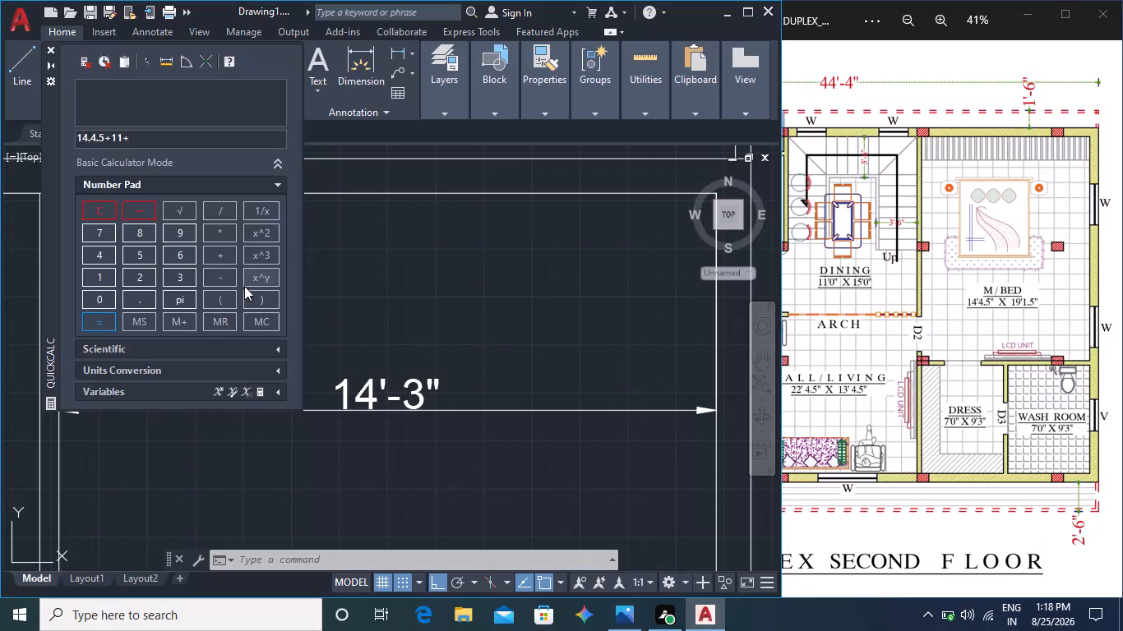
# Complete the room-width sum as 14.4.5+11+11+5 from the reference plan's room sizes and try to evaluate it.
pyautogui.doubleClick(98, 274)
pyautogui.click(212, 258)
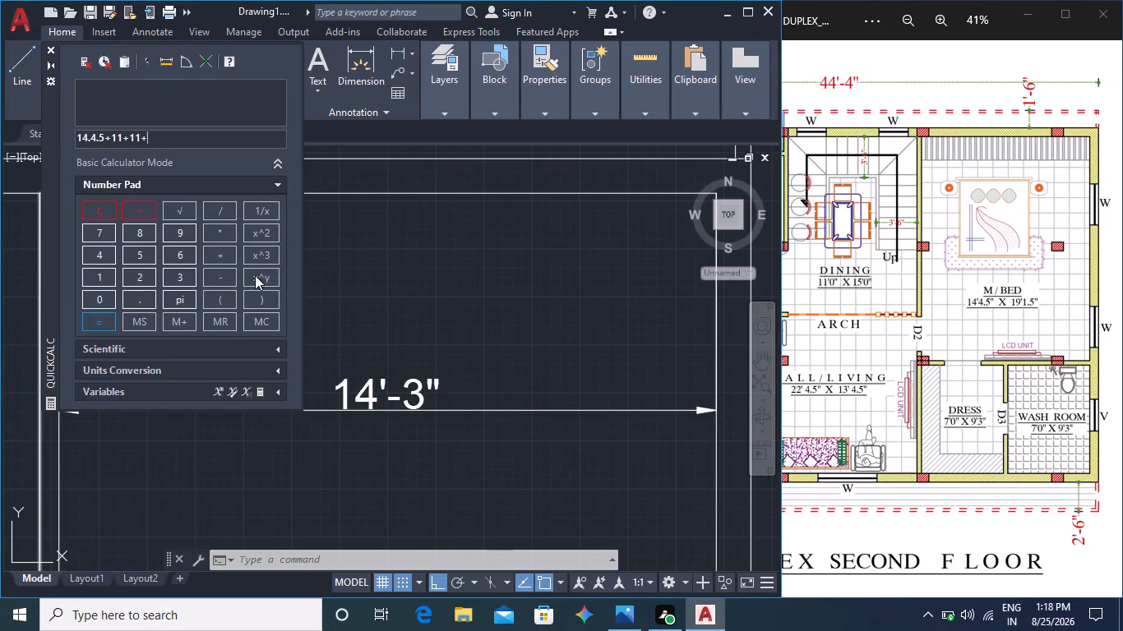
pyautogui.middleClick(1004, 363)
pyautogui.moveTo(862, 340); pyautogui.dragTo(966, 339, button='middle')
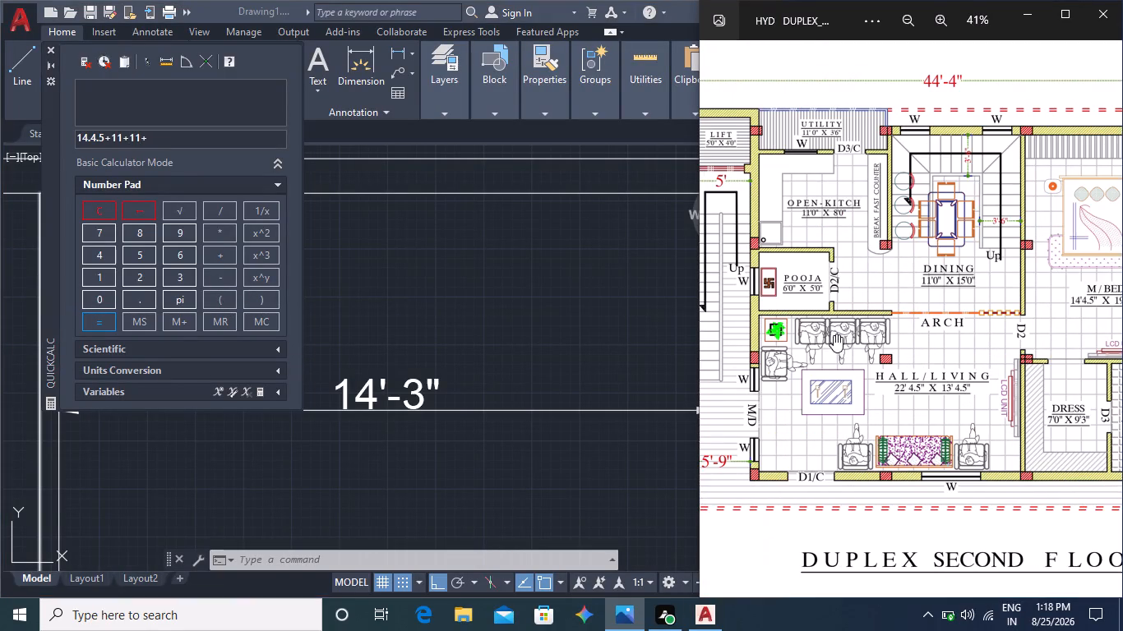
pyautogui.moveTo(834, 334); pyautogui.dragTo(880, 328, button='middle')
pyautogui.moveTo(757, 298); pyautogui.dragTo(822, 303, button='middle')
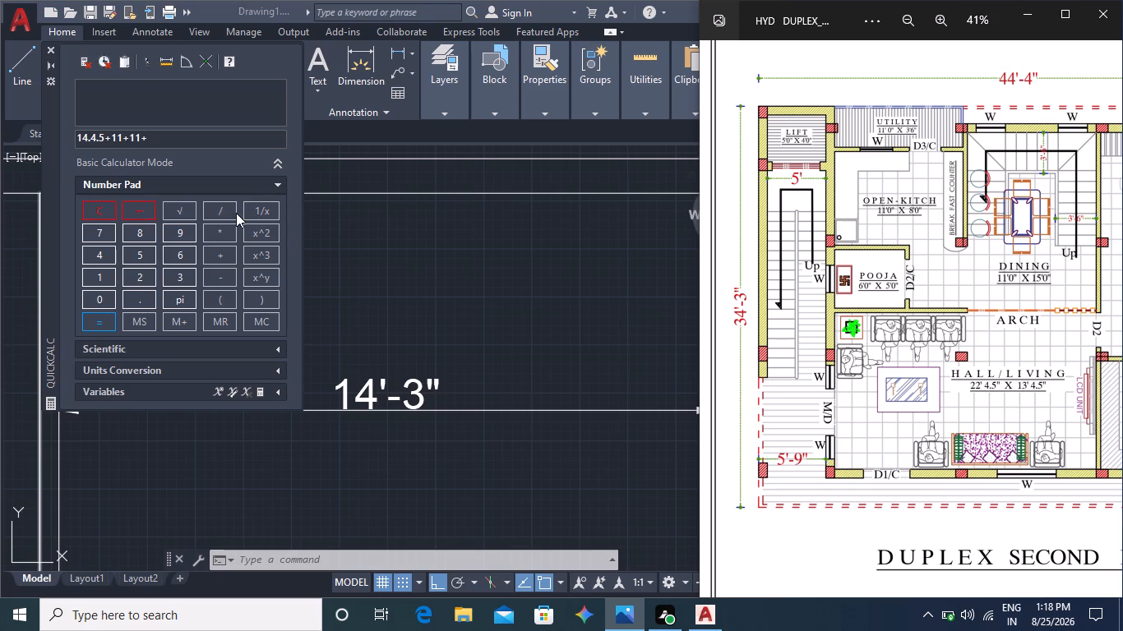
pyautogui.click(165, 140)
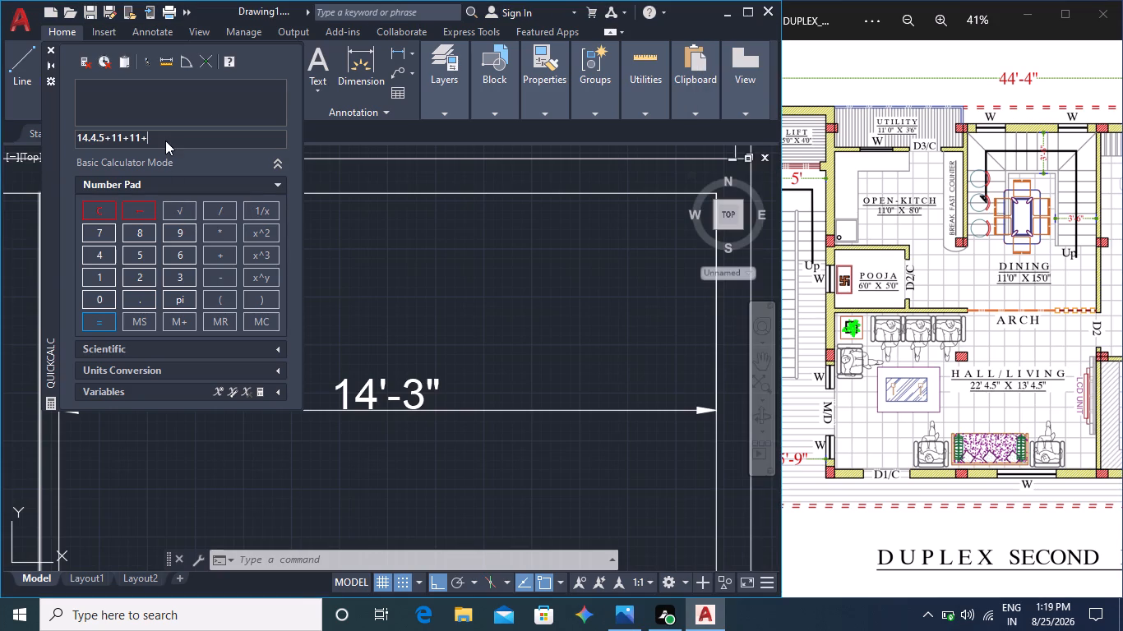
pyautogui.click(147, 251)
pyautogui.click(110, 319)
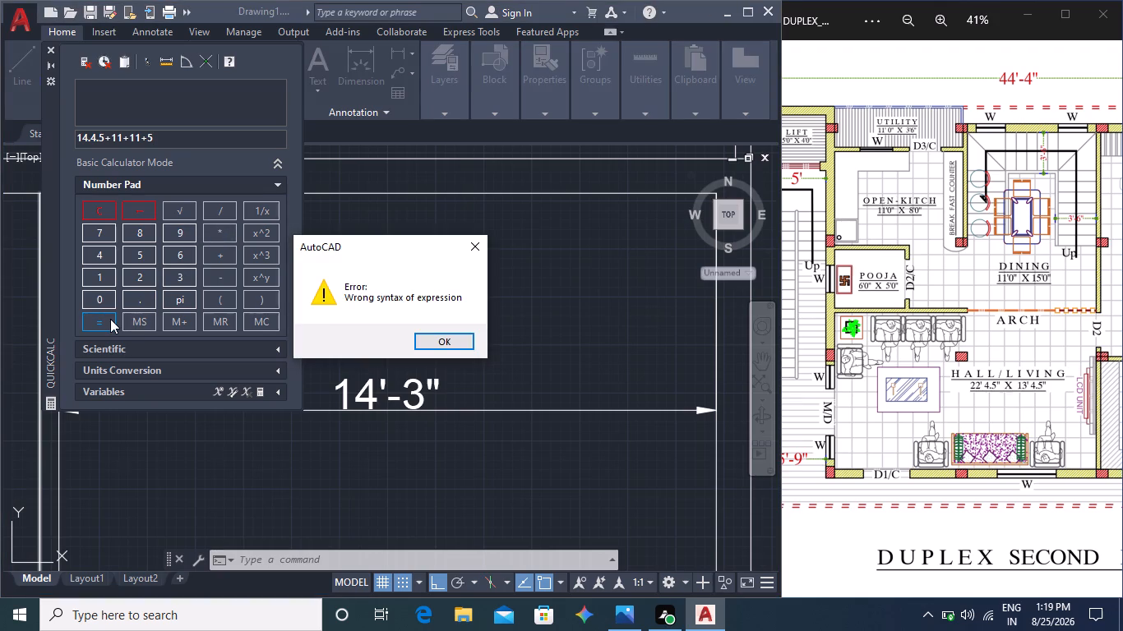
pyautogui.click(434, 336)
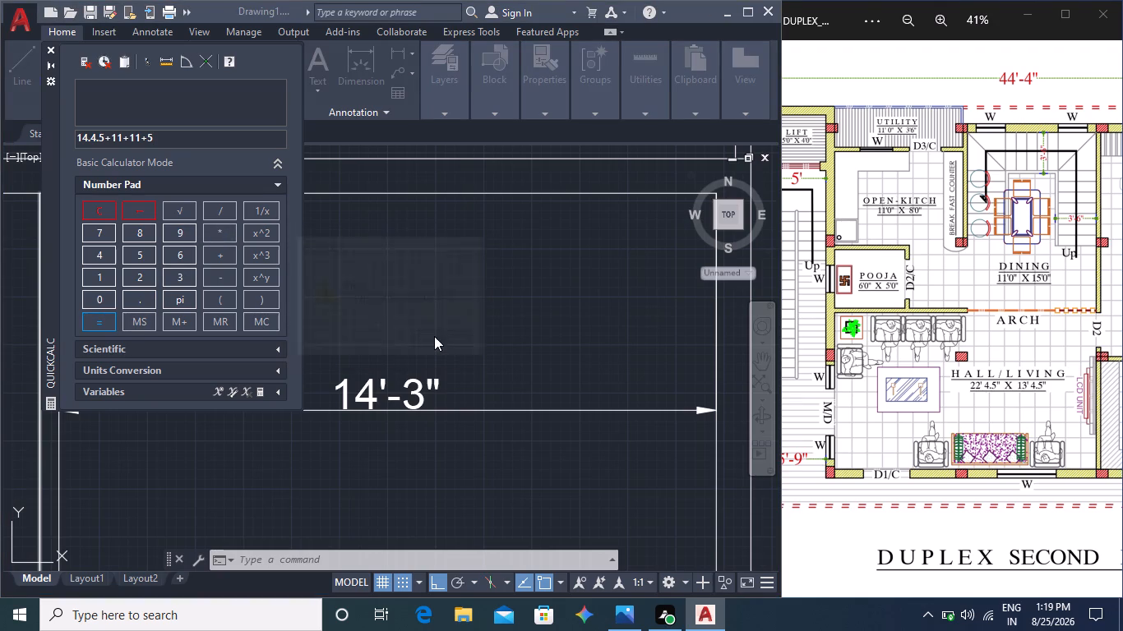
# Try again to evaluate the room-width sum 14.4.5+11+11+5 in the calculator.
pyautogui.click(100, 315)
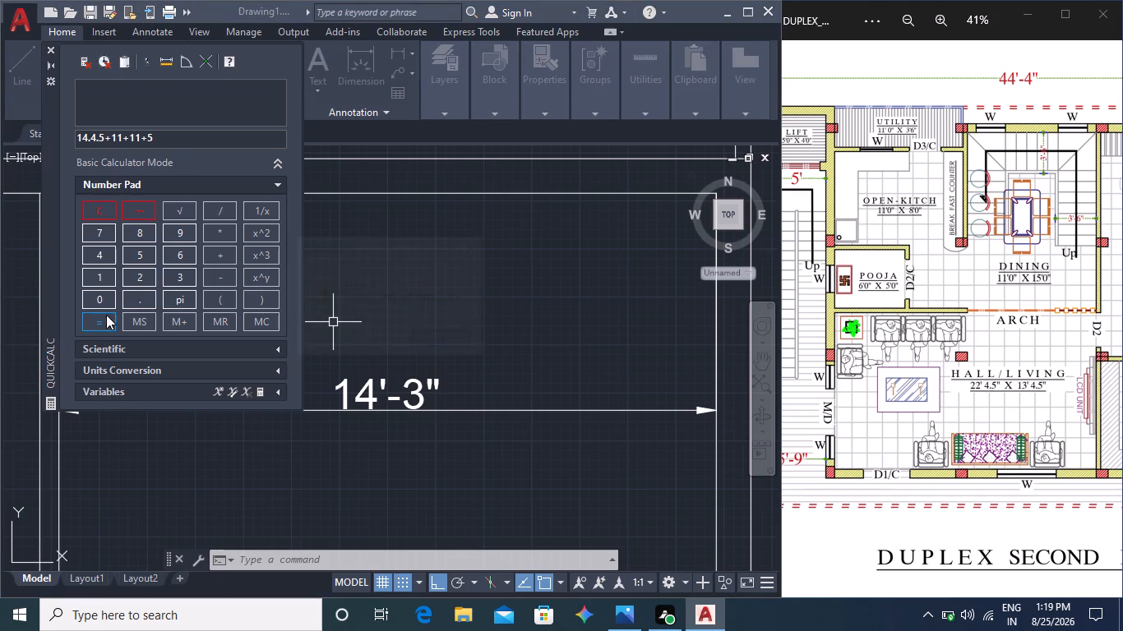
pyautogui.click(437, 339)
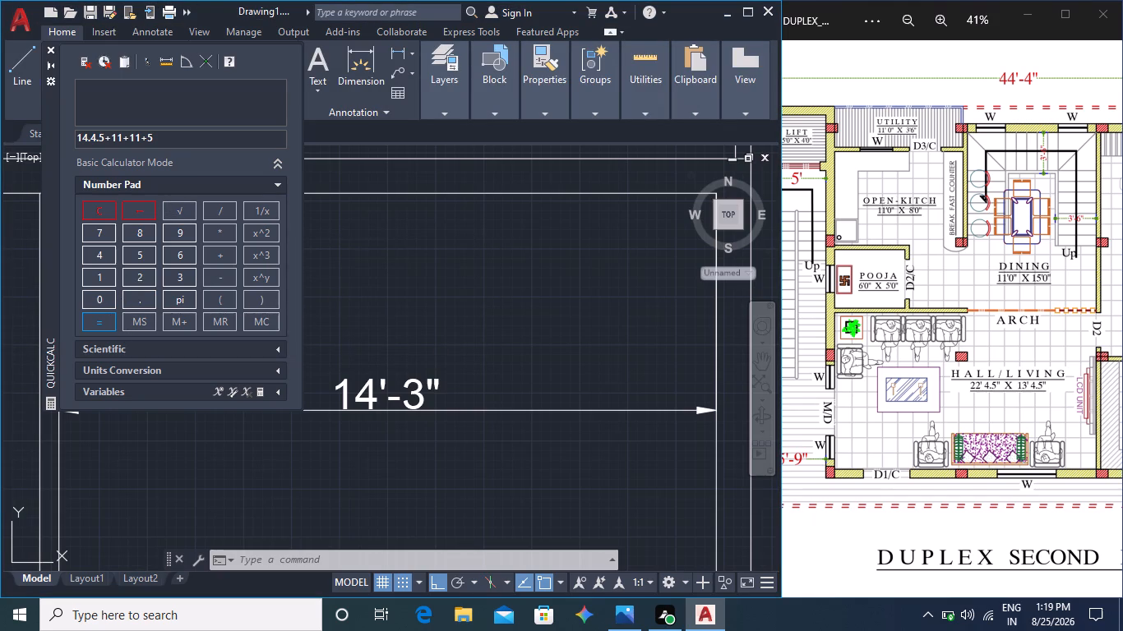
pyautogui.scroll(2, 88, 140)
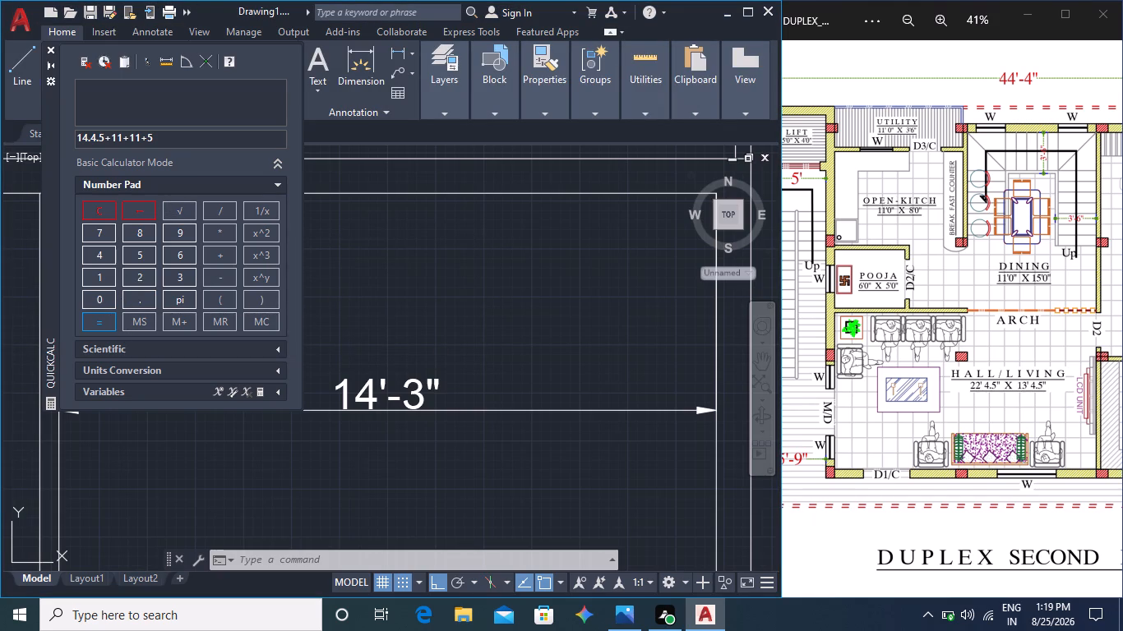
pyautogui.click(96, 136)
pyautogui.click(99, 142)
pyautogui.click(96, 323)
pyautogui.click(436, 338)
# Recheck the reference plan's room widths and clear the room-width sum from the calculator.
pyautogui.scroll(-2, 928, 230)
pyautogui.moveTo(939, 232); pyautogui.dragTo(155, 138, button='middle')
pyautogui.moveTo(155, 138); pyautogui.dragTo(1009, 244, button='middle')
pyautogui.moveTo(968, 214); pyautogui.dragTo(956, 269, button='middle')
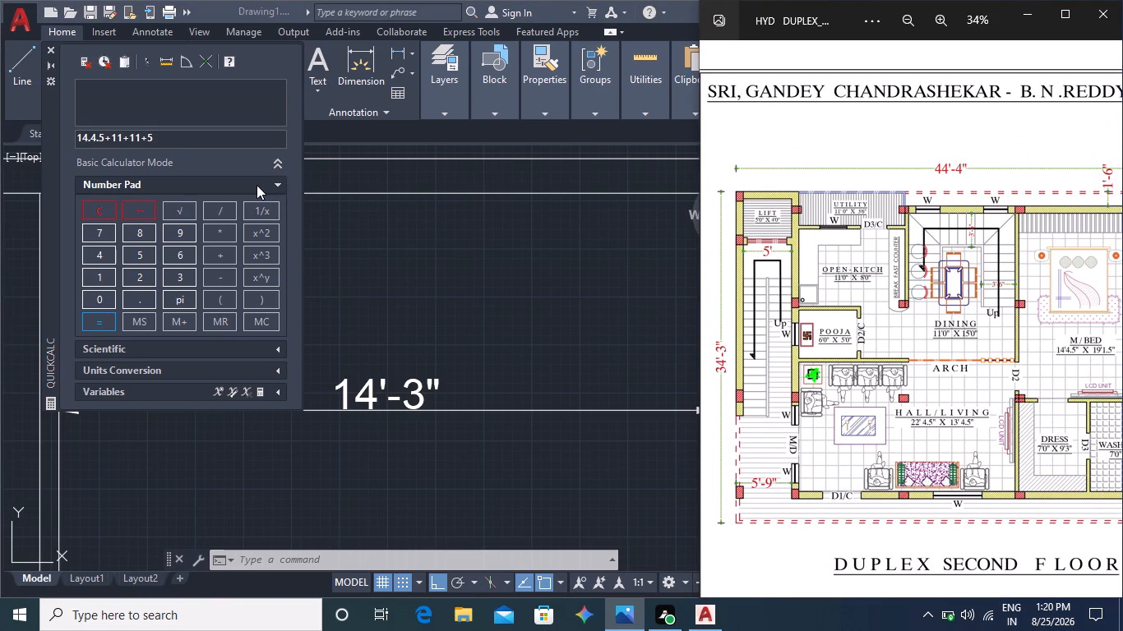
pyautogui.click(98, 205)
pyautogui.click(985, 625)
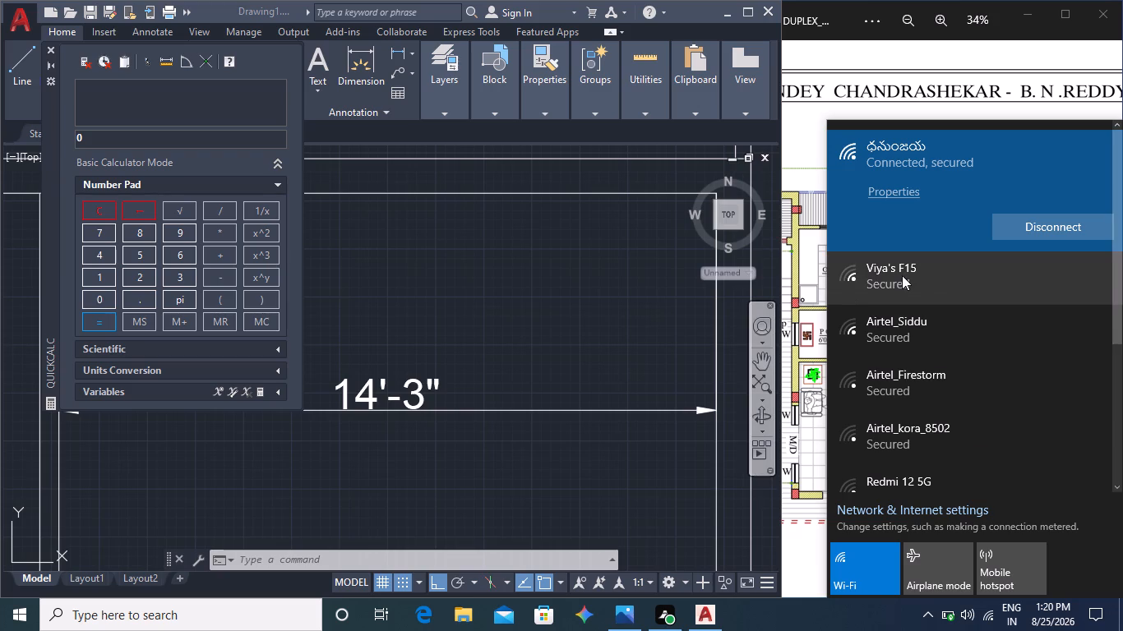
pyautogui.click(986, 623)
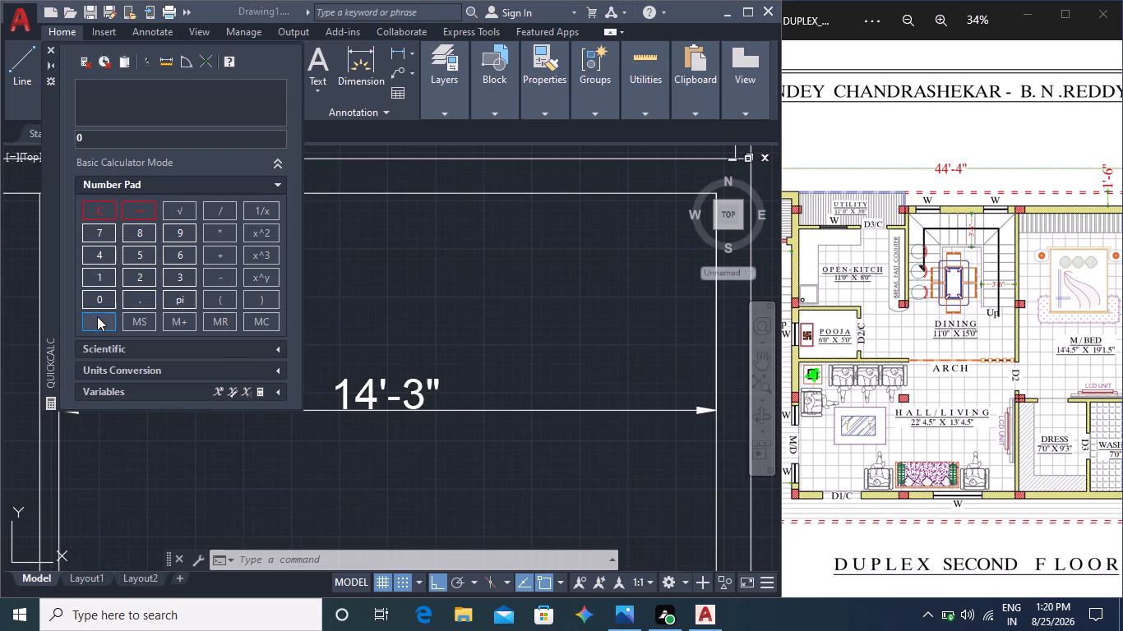
# Clear the calculator and calculate 2.4/4, checking the second floor reference plan before entering the divisor.
pyautogui.click(100, 210)
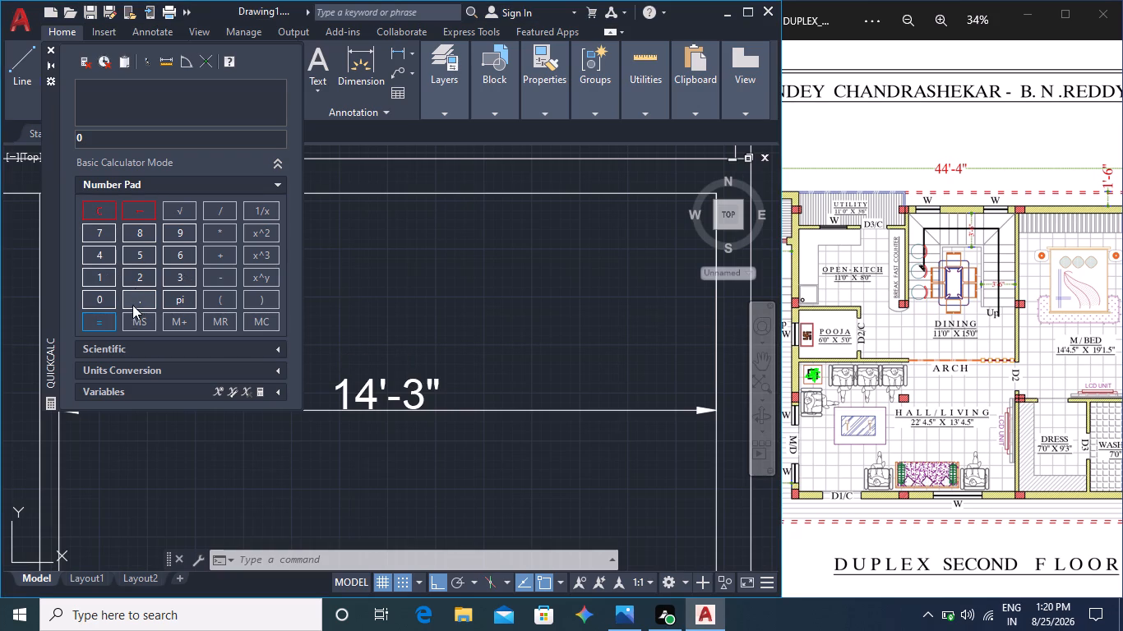
pyautogui.click(135, 276)
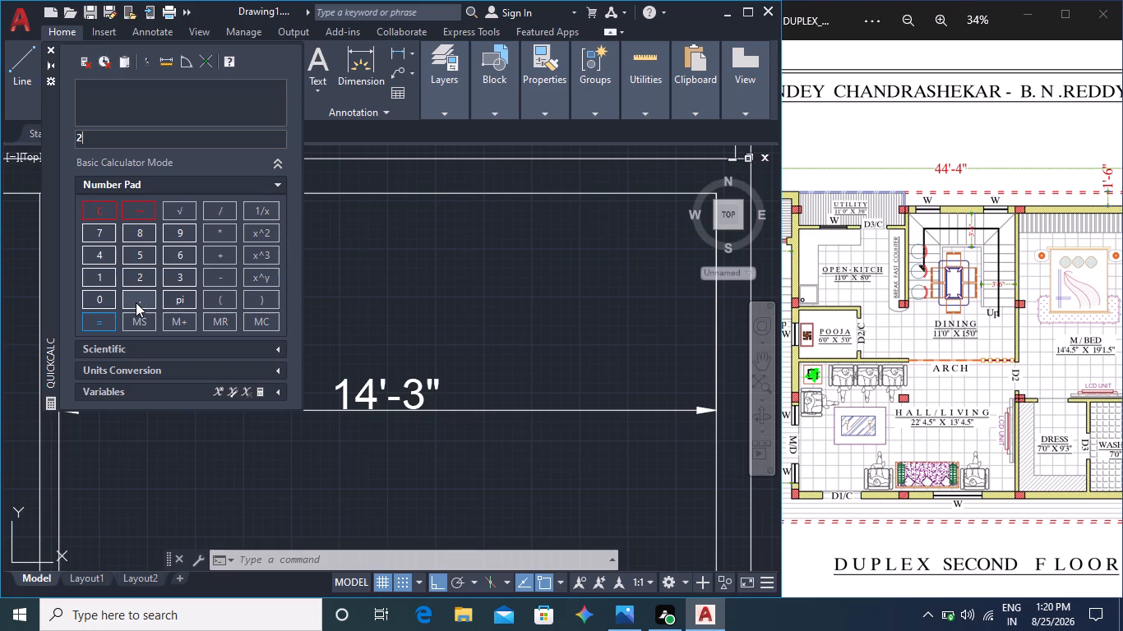
pyautogui.click(136, 302)
pyautogui.click(102, 246)
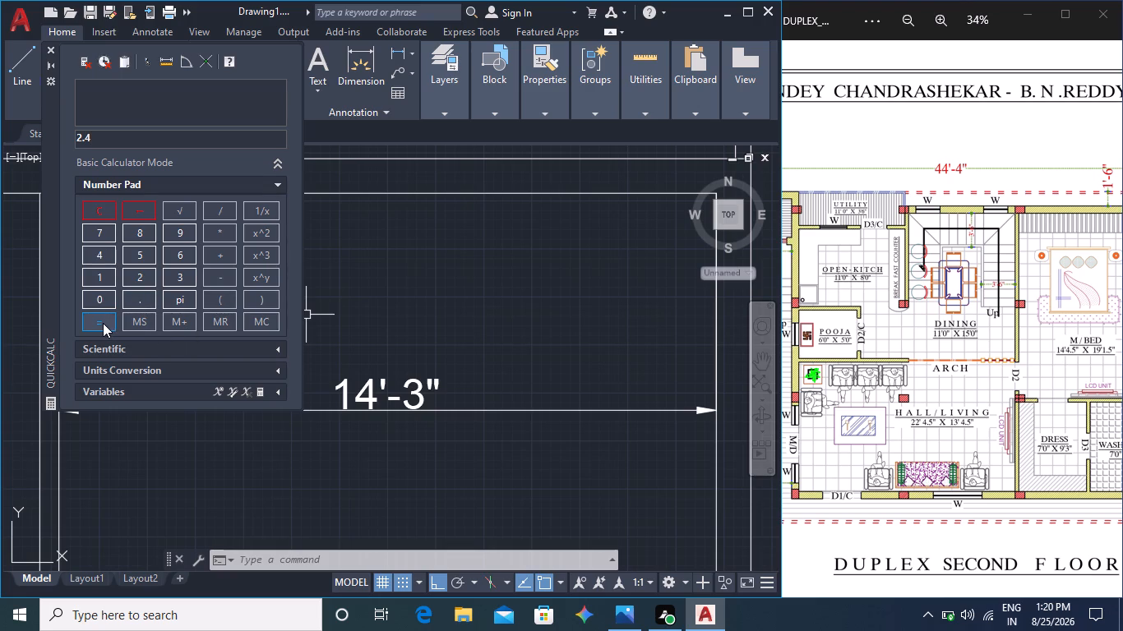
pyautogui.click(221, 210)
pyautogui.scroll(-2, 944, 342)
pyautogui.moveTo(926, 331); pyautogui.dragTo(944, 331, button='middle')
pyautogui.middleClick(893, 317)
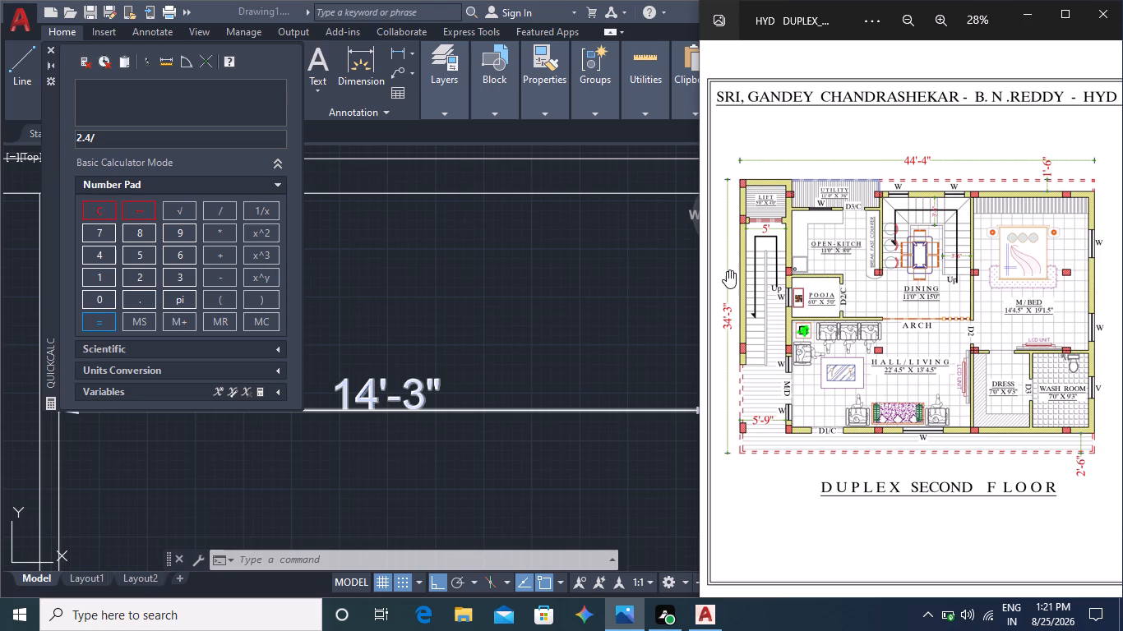
pyautogui.click(94, 255)
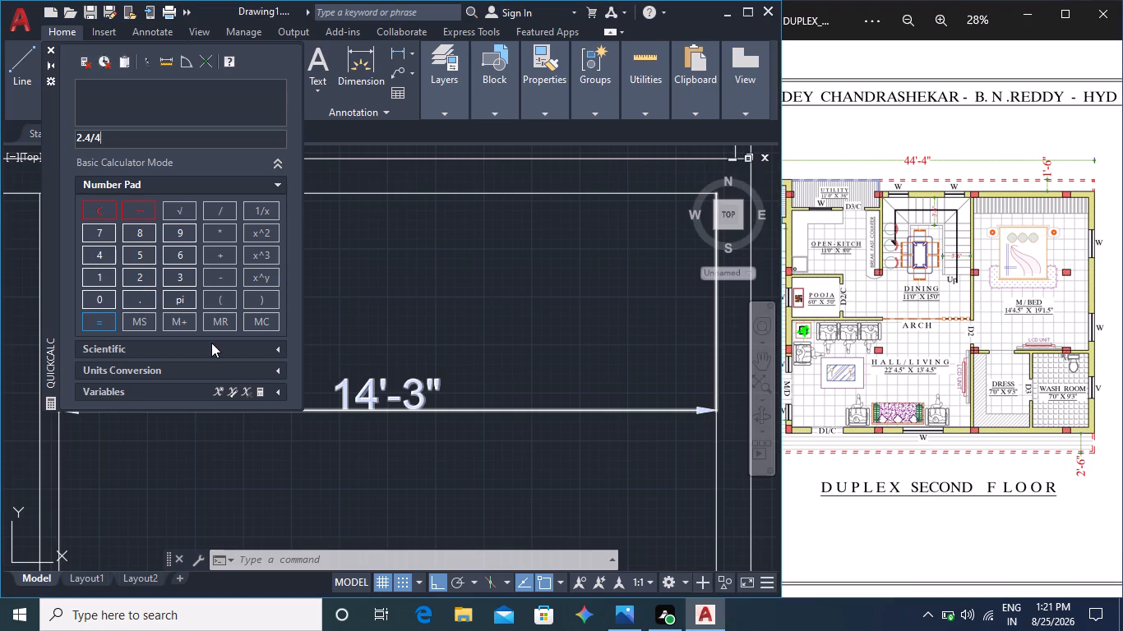
pyautogui.click(100, 322)
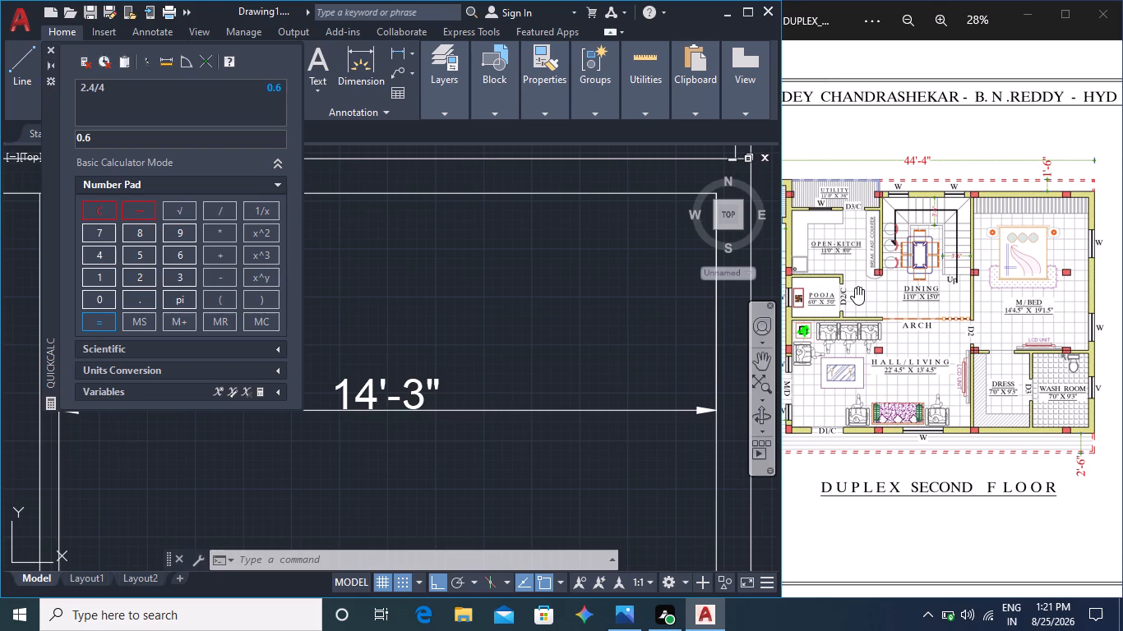
# Examine the room widths along the second floor reference plan, from the lift and staircase across to the master bedroom.
pyautogui.middleClick(879, 290)
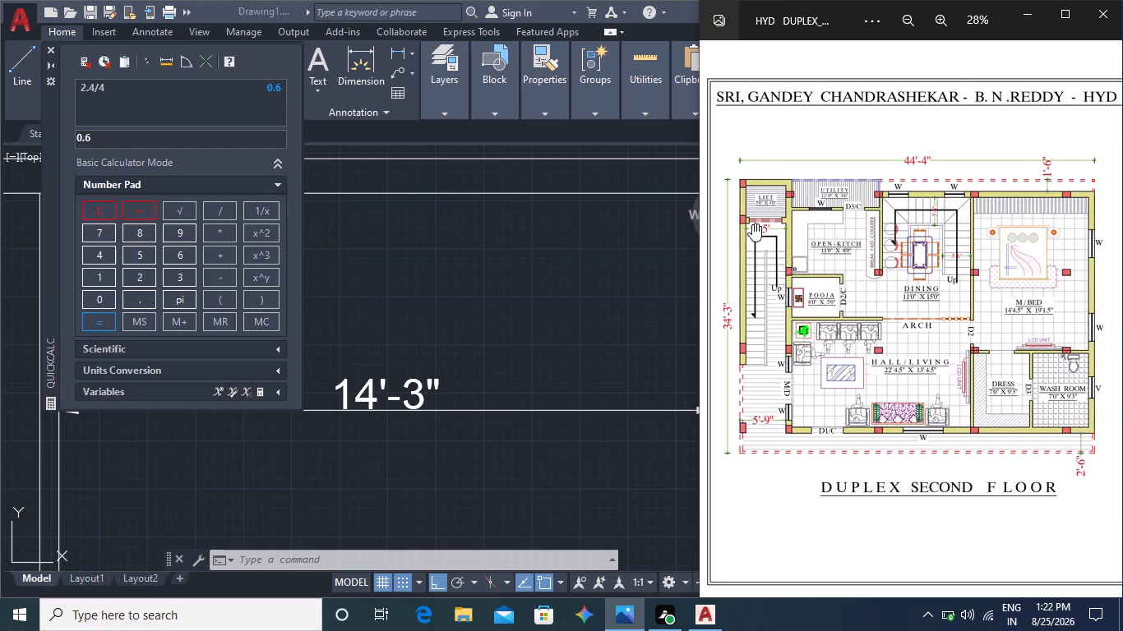
pyautogui.scroll(3, 752, 221)
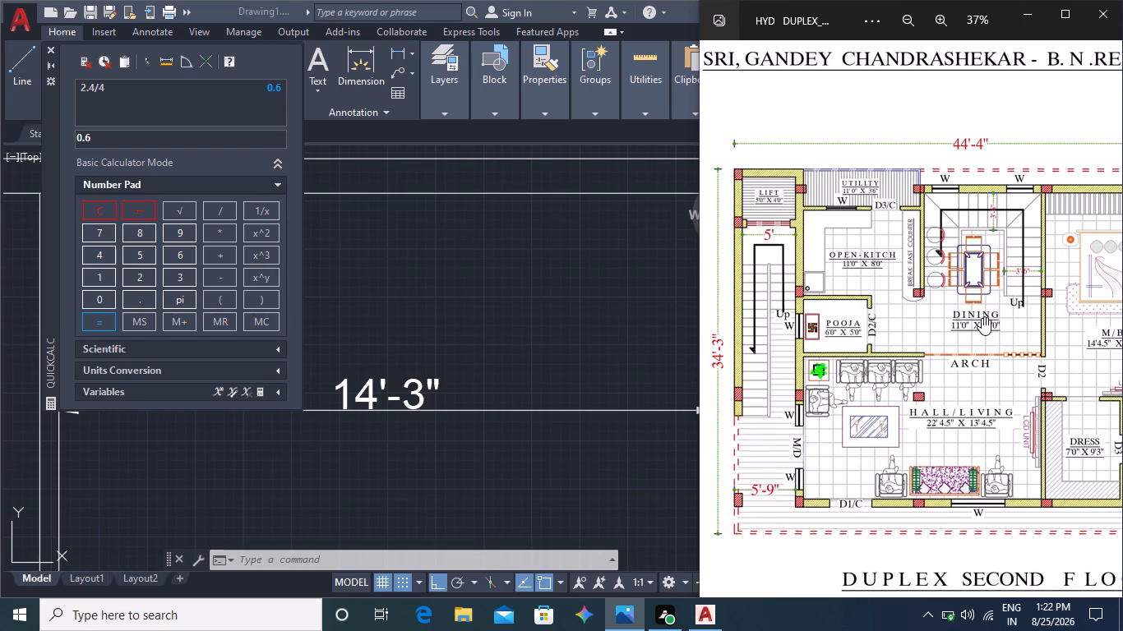
pyautogui.moveTo(982, 317); pyautogui.dragTo(884, 309, button='middle')
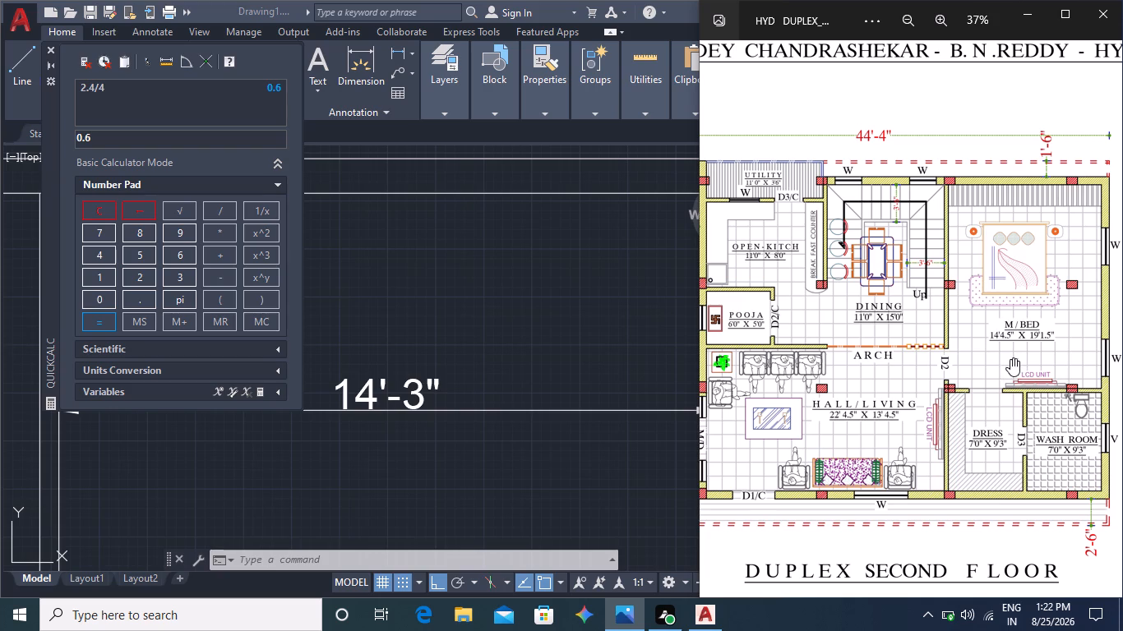
pyautogui.moveTo(968, 351); pyautogui.dragTo(1024, 348, button='middle')
pyautogui.moveTo(943, 343); pyautogui.dragTo(953, 341, button='middle')
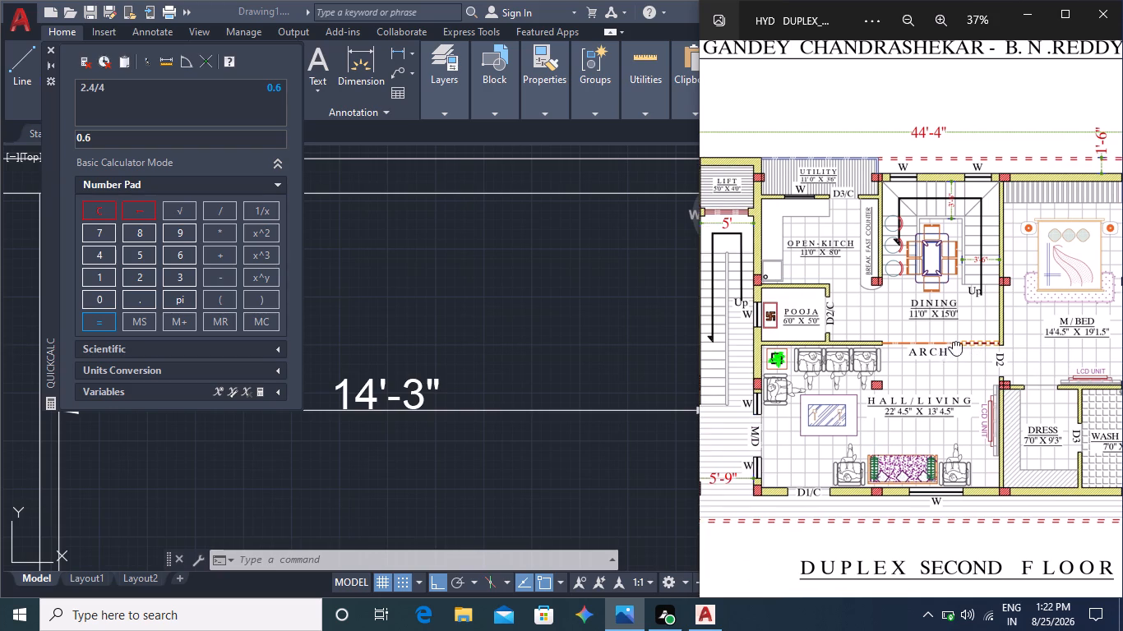
pyautogui.moveTo(953, 341); pyautogui.dragTo(1002, 339, button='middle')
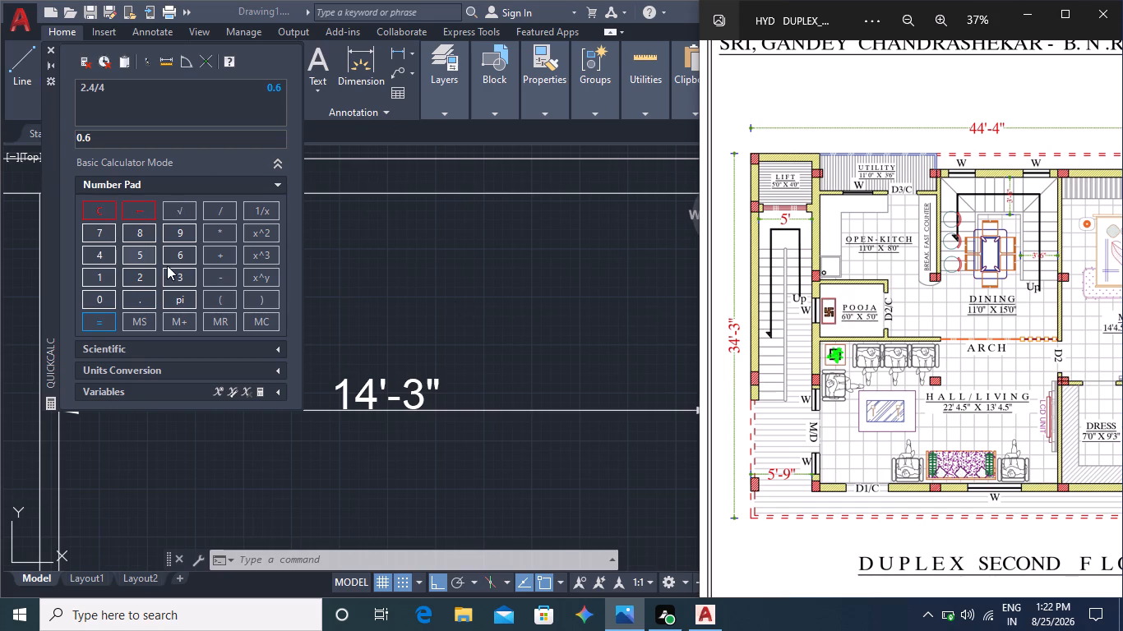
# Clear the calculator entry and calculate 3.4/4, checking the full reference plan before entering the divisor.
pyautogui.click(97, 213)
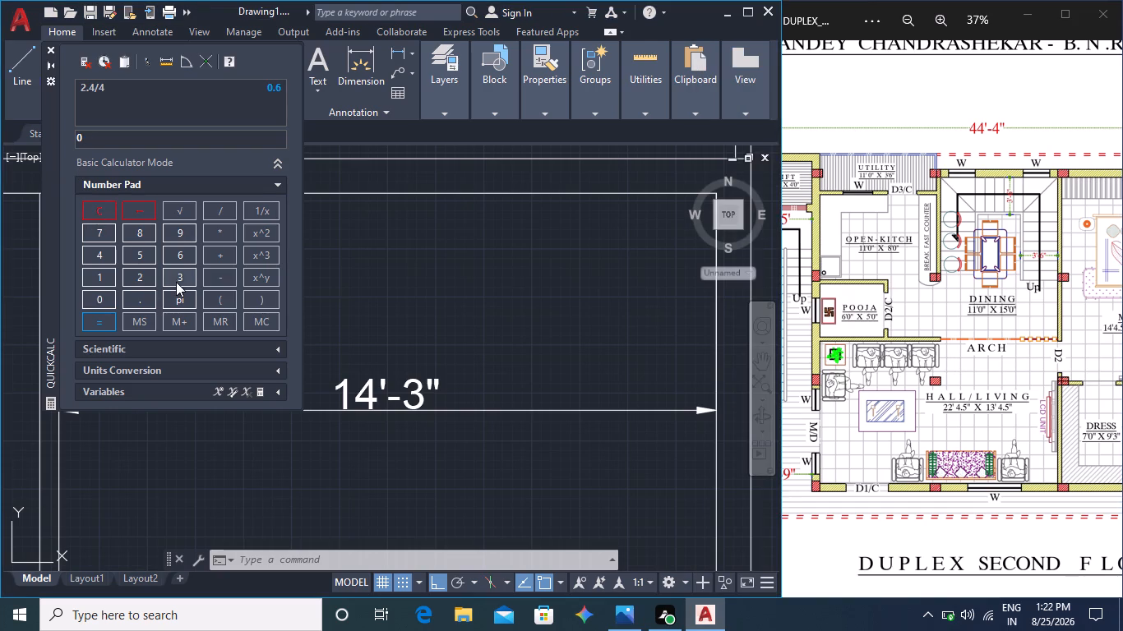
pyautogui.click(176, 280)
pyautogui.click(135, 298)
pyautogui.click(103, 251)
pyautogui.click(220, 214)
pyautogui.scroll(-3, 912, 381)
pyautogui.moveTo(912, 368); pyautogui.dragTo(969, 362, button='middle')
pyautogui.moveTo(906, 350); pyautogui.dragTo(945, 351, button='middle')
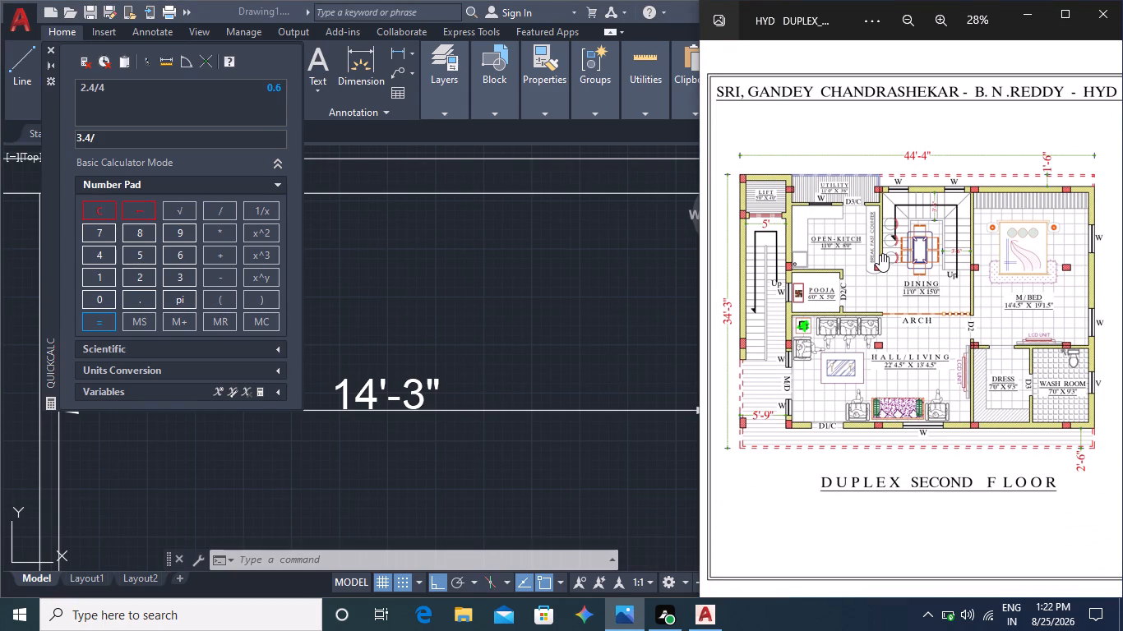
pyautogui.click(101, 257)
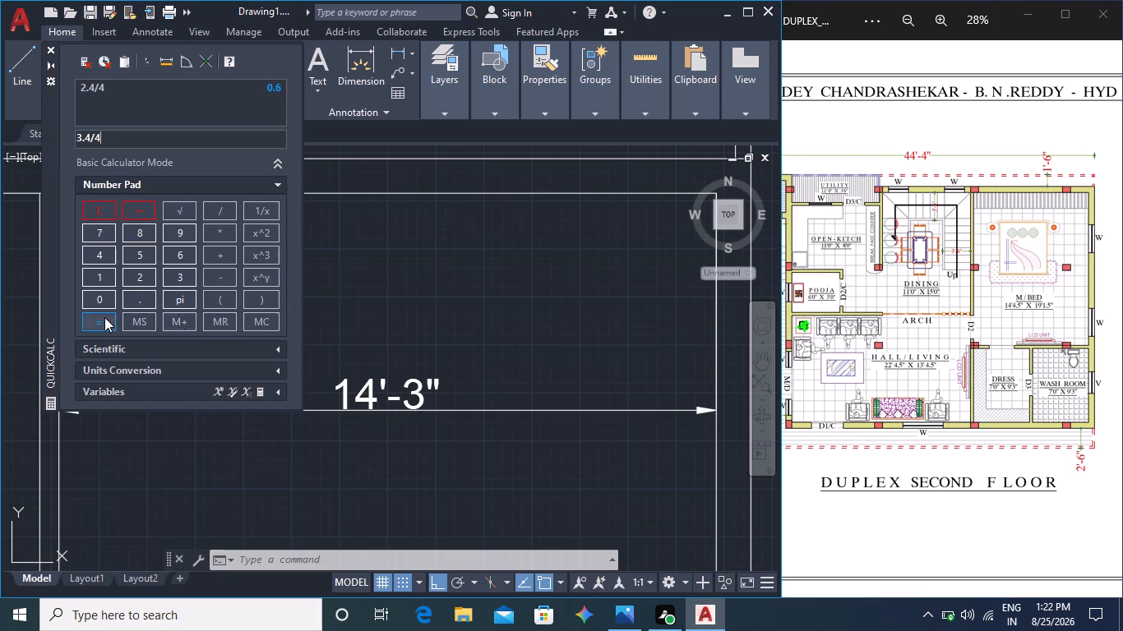
pyautogui.click(104, 319)
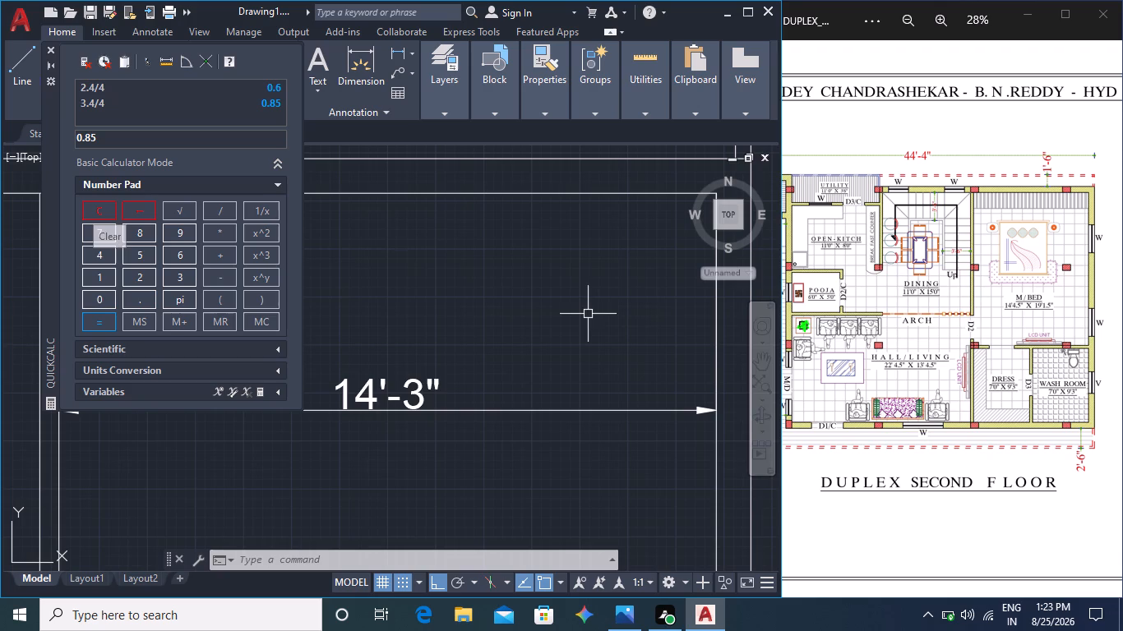
# Select the 3.4/4 calculation in the calculator's history.
pyautogui.middleClick(940, 332)
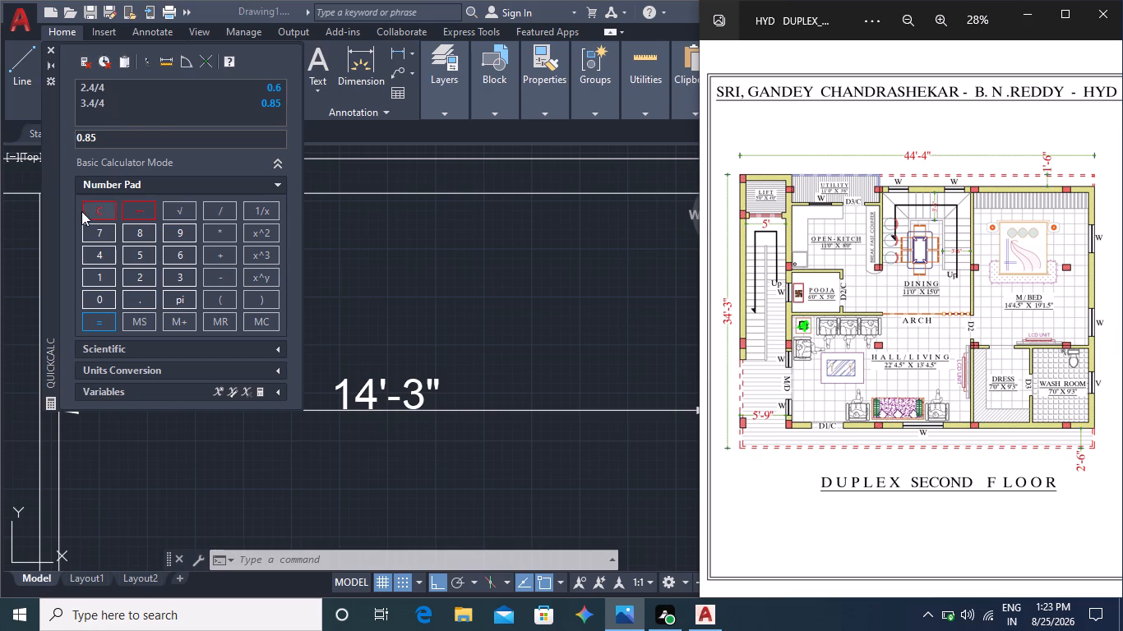
pyautogui.click(111, 108)
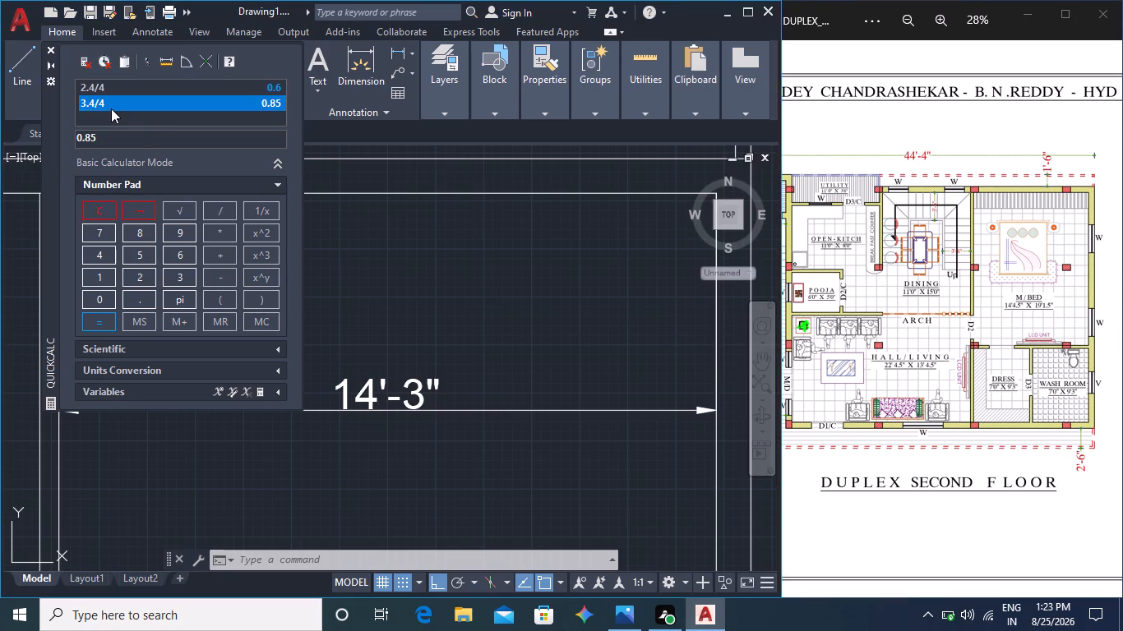
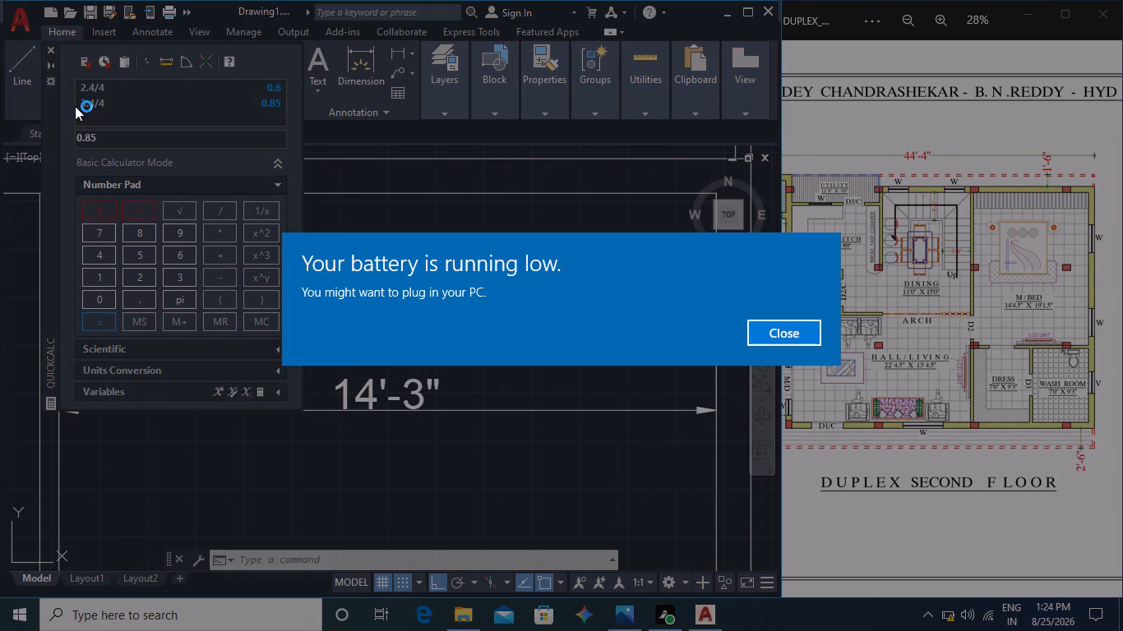
# Dismiss the low battery notification.
pyautogui.middleClick(180, 136)
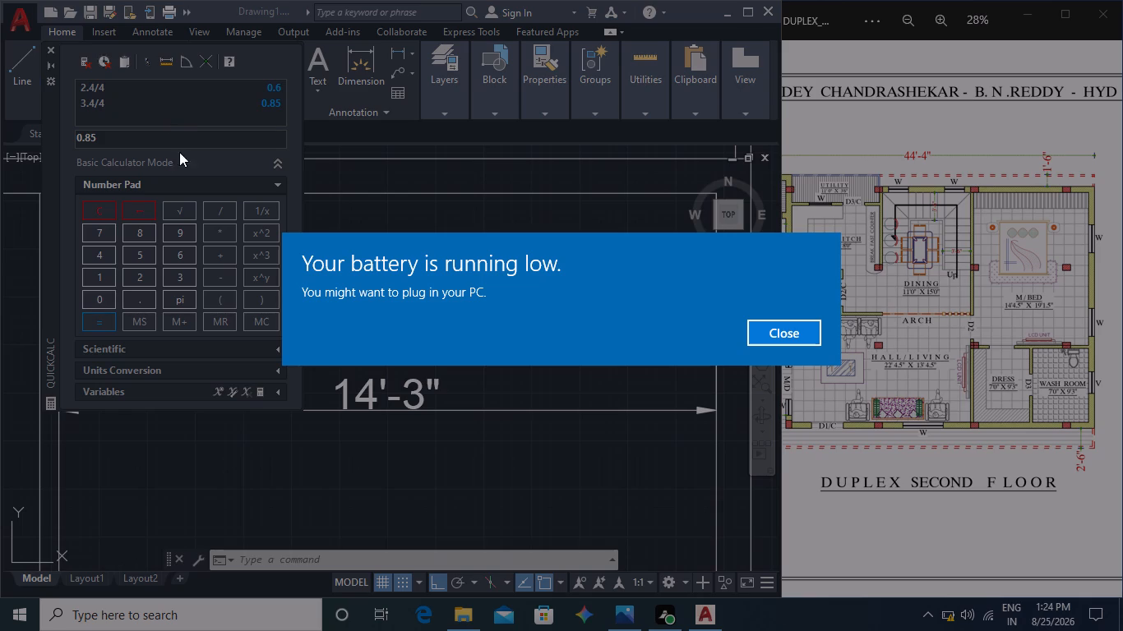
pyautogui.click(783, 333)
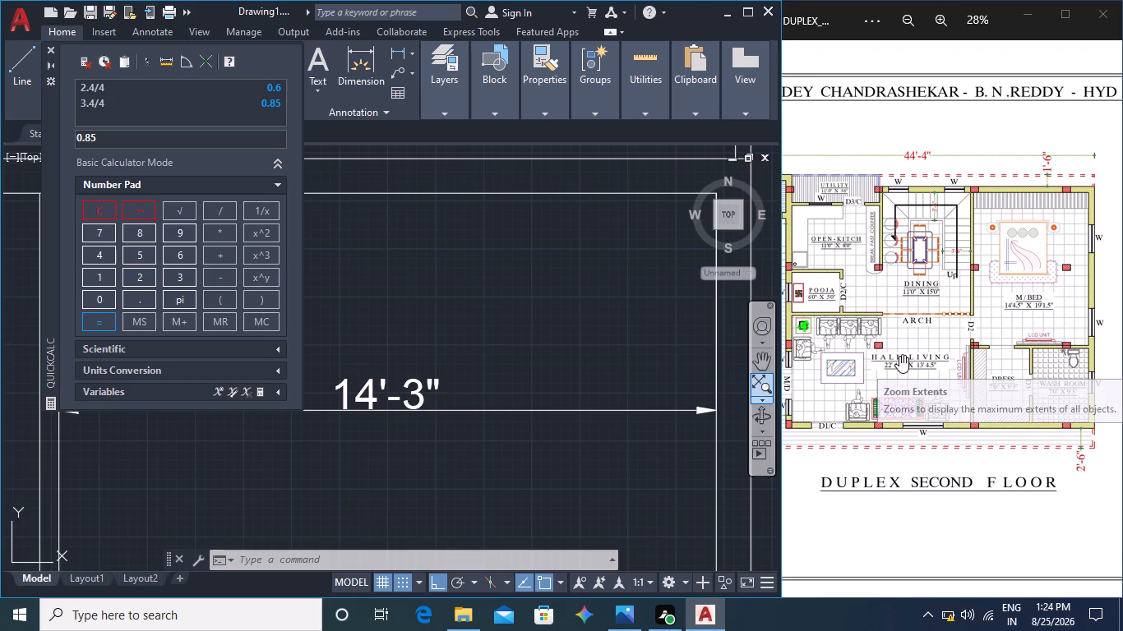
# Examine the full Duplex Second Floor reference plan, including the lift and staircase side.
pyautogui.moveTo(899, 355); pyautogui.dragTo(921, 355, button='middle')
pyautogui.moveTo(844, 337); pyautogui.dragTo(880, 335, button='middle')
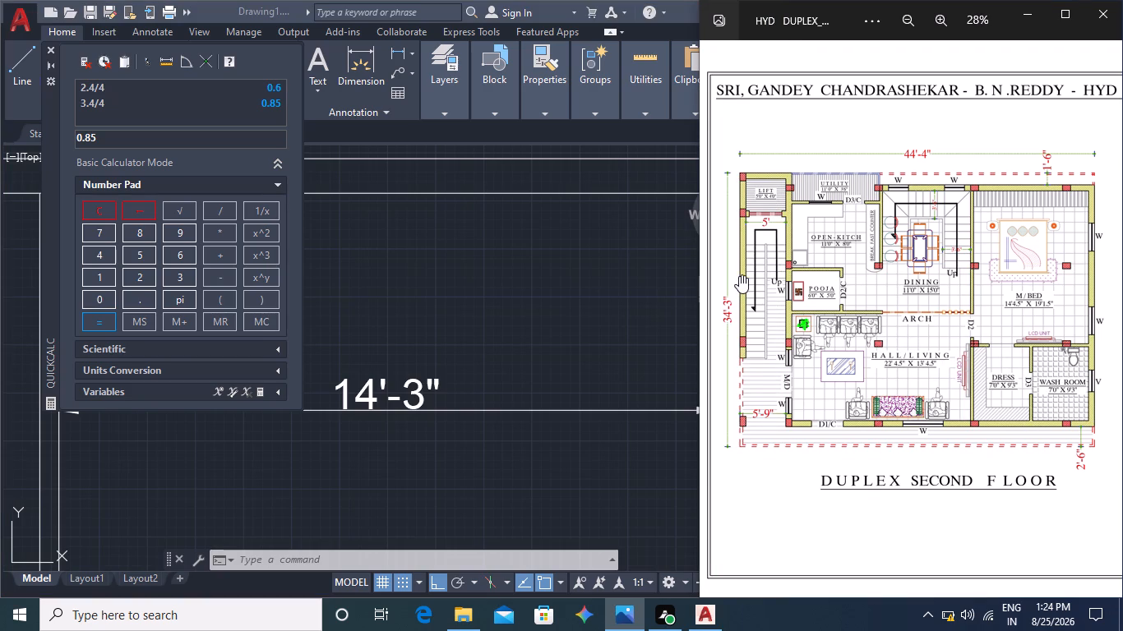
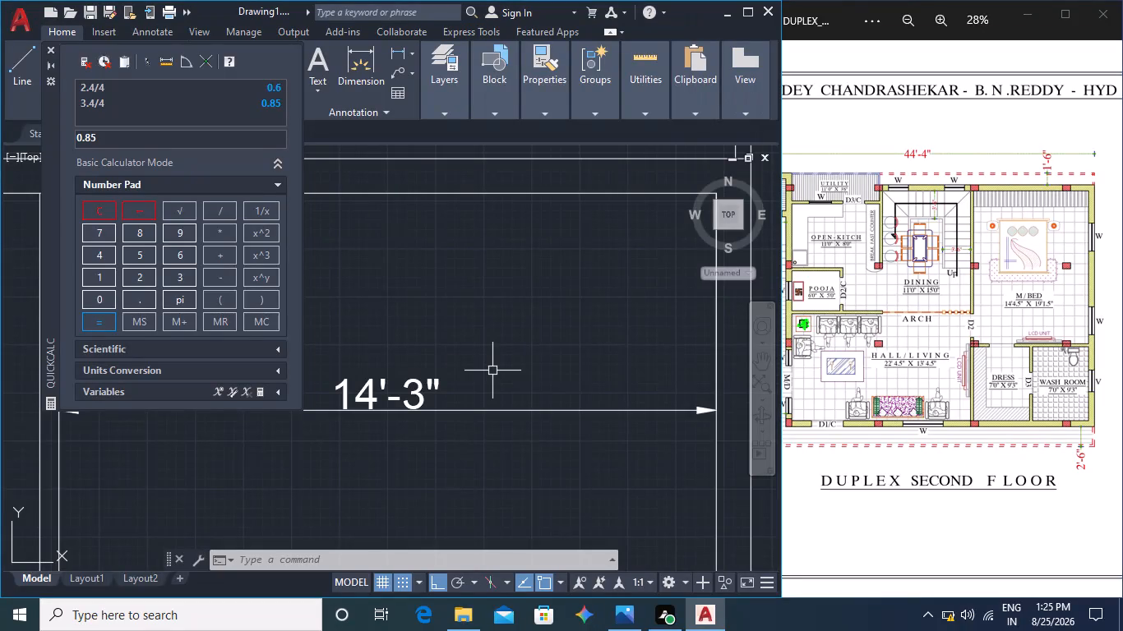
# Close the QuickCalc calculator.
pyautogui.scroll(-2, 435, 431)
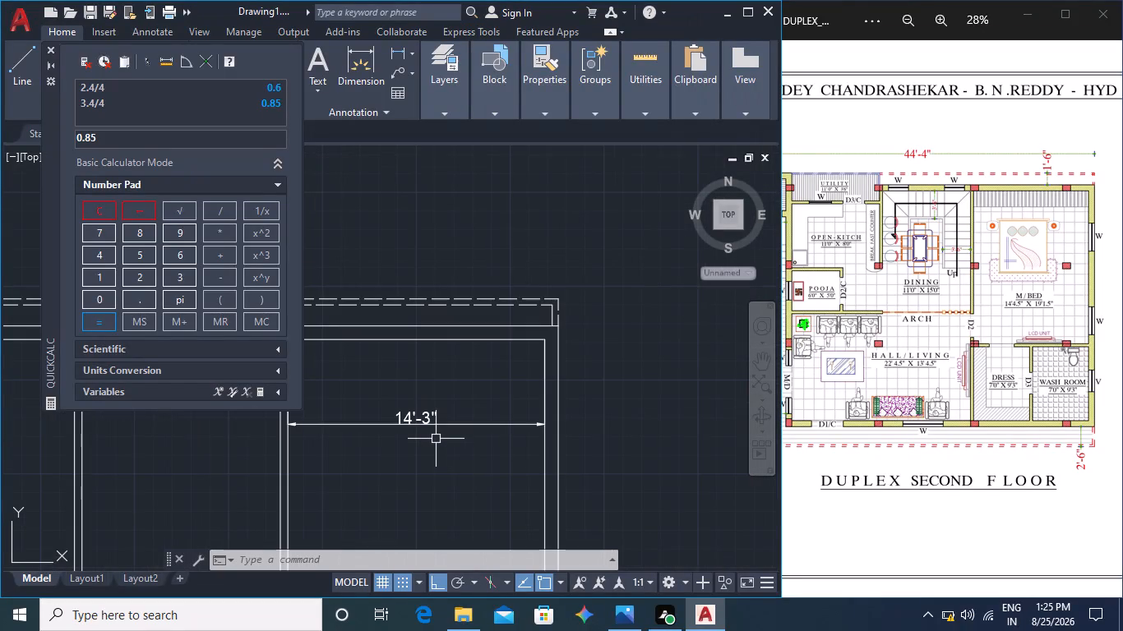
pyautogui.moveTo(427, 463); pyautogui.dragTo(584, 437, button='middle')
pyautogui.moveTo(524, 463); pyautogui.dragTo(598, 434, button='middle')
pyautogui.scroll(2, 543, 267)
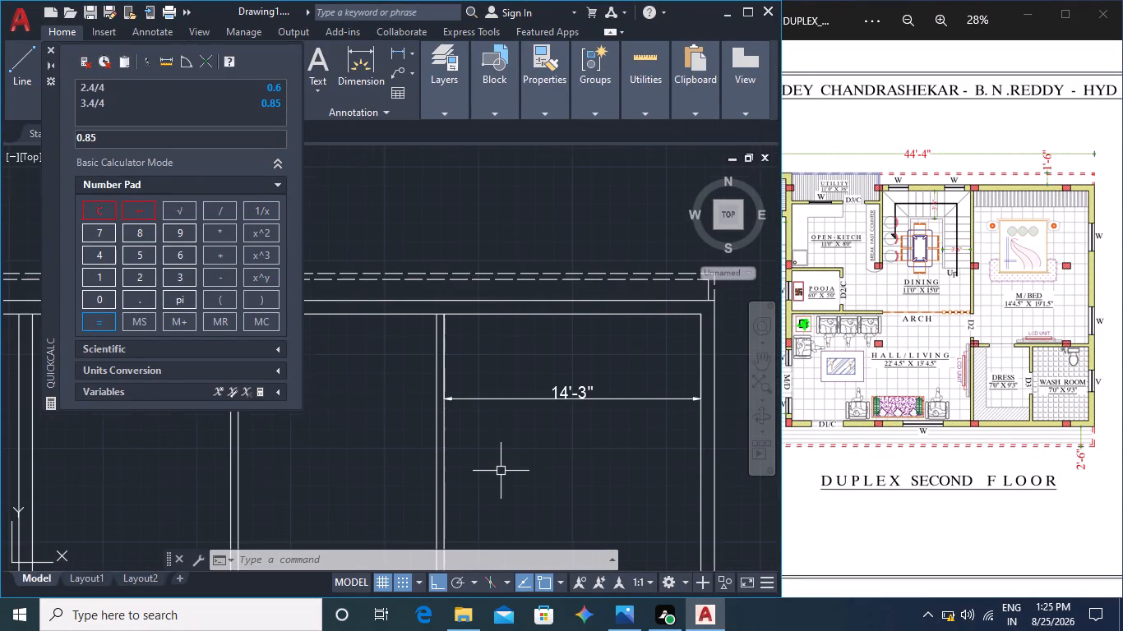
pyautogui.click(54, 47)
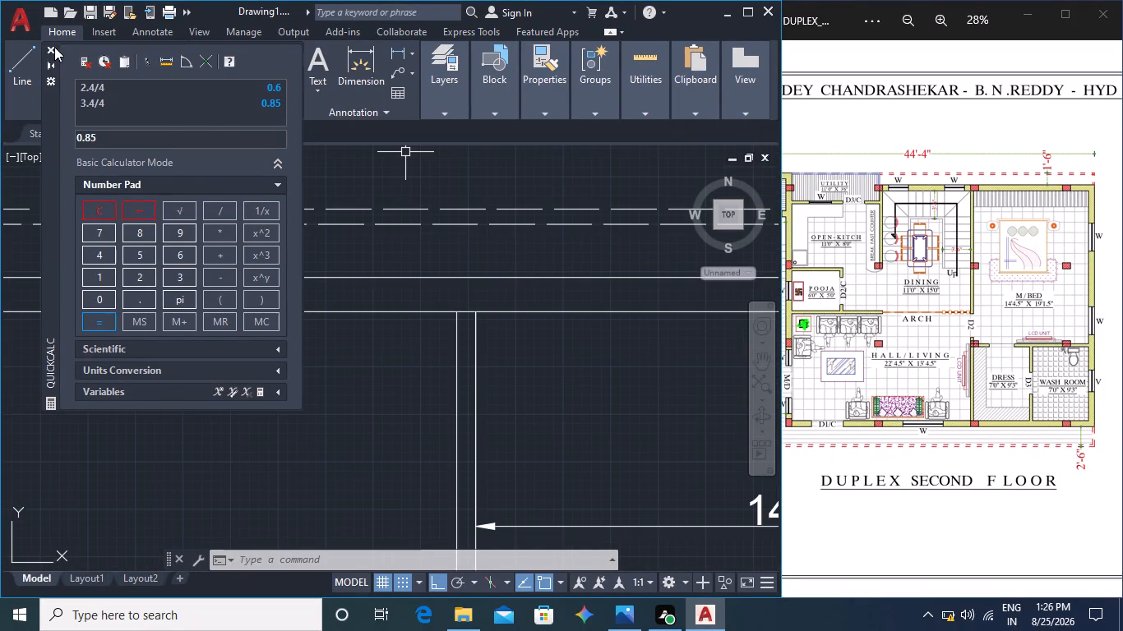
# Measure the thickness of the first interior wall near the plan's left end using the Dimension command.
pyautogui.moveTo(501, 343); pyautogui.dragTo(571, 287, button='middle')
pyautogui.scroll(-3, 560, 315)
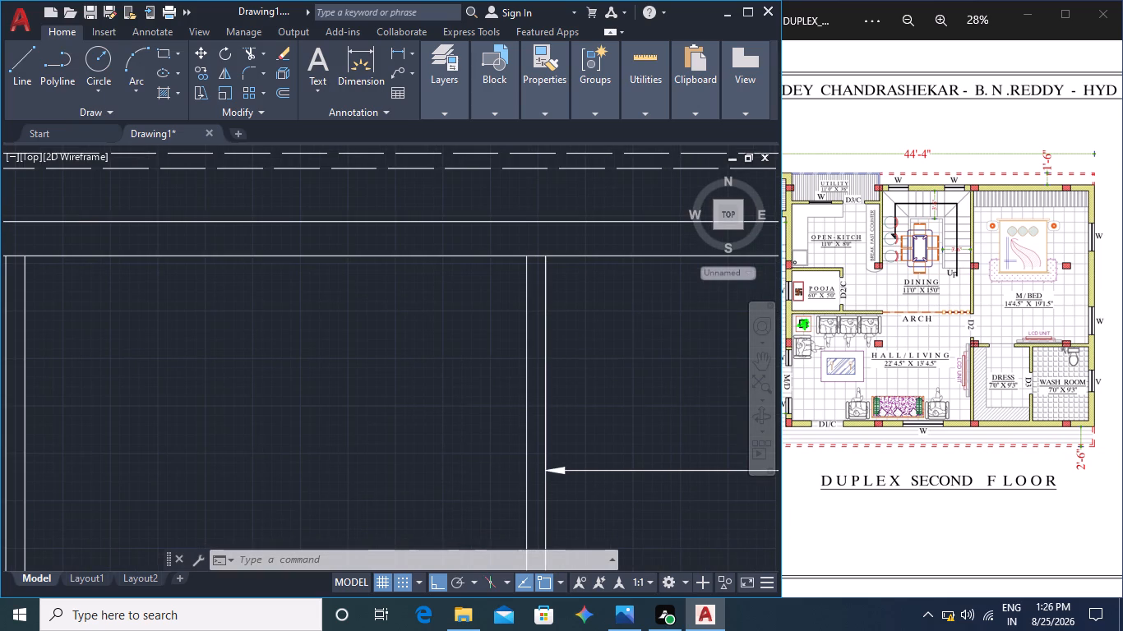
pyautogui.moveTo(380, 379); pyautogui.dragTo(473, 315, button='middle')
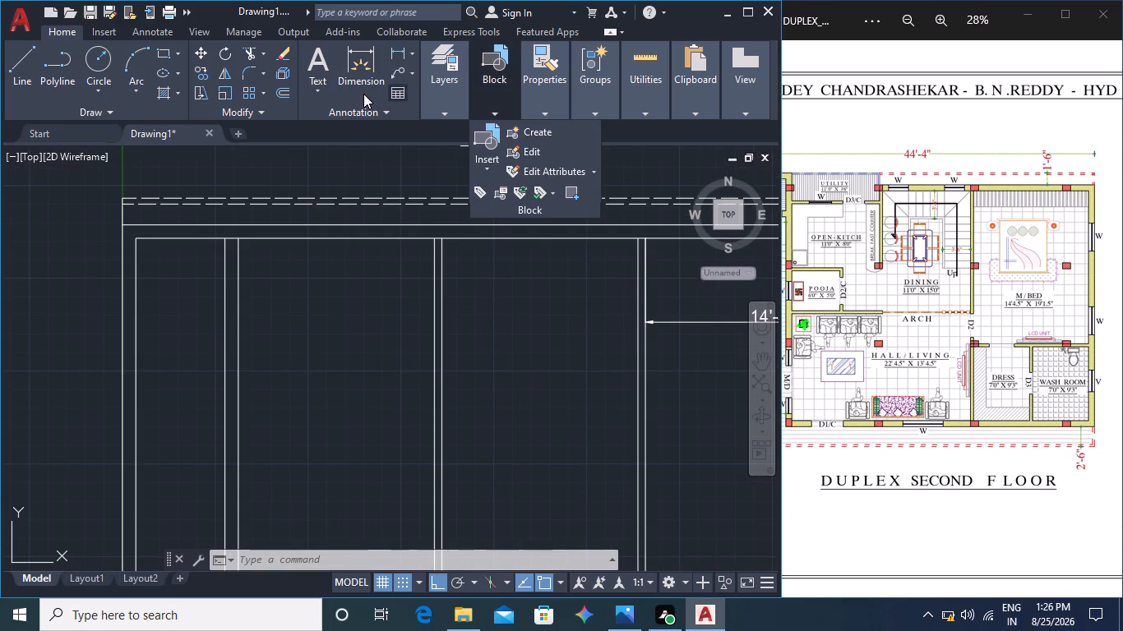
pyautogui.click(367, 73)
pyautogui.scroll(3, 210, 233)
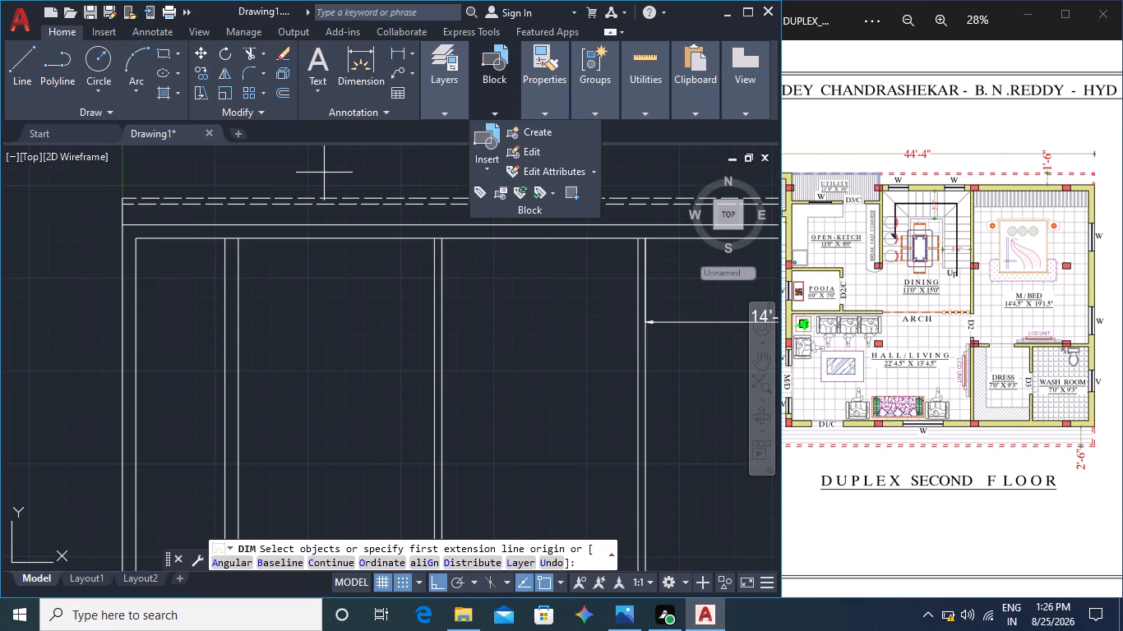
pyautogui.click(265, 259)
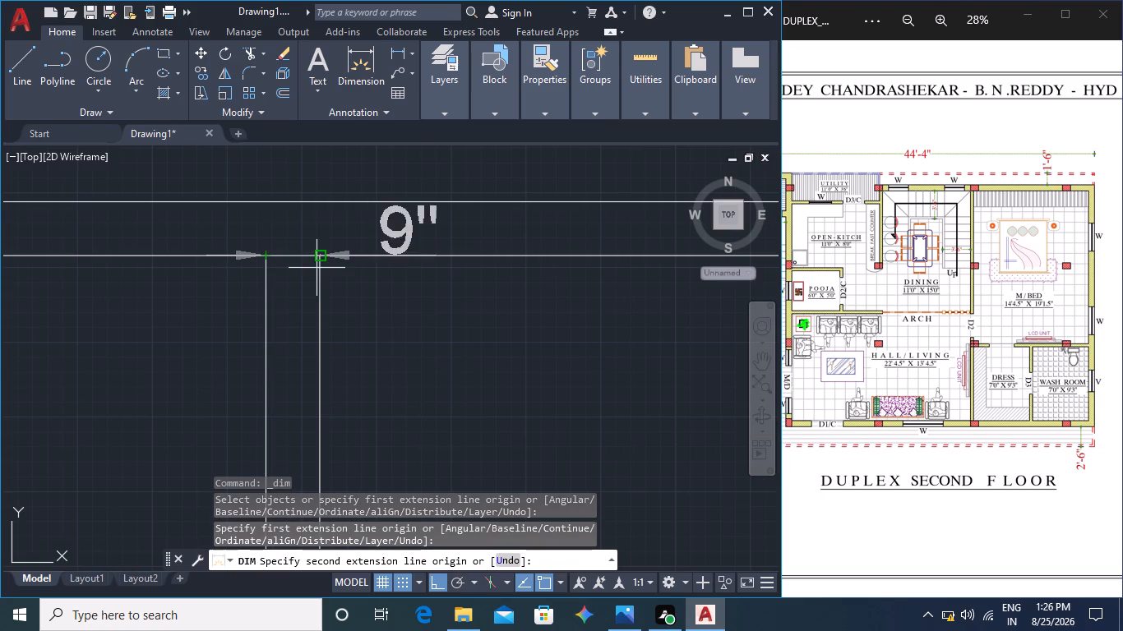
pyautogui.press('Escape')
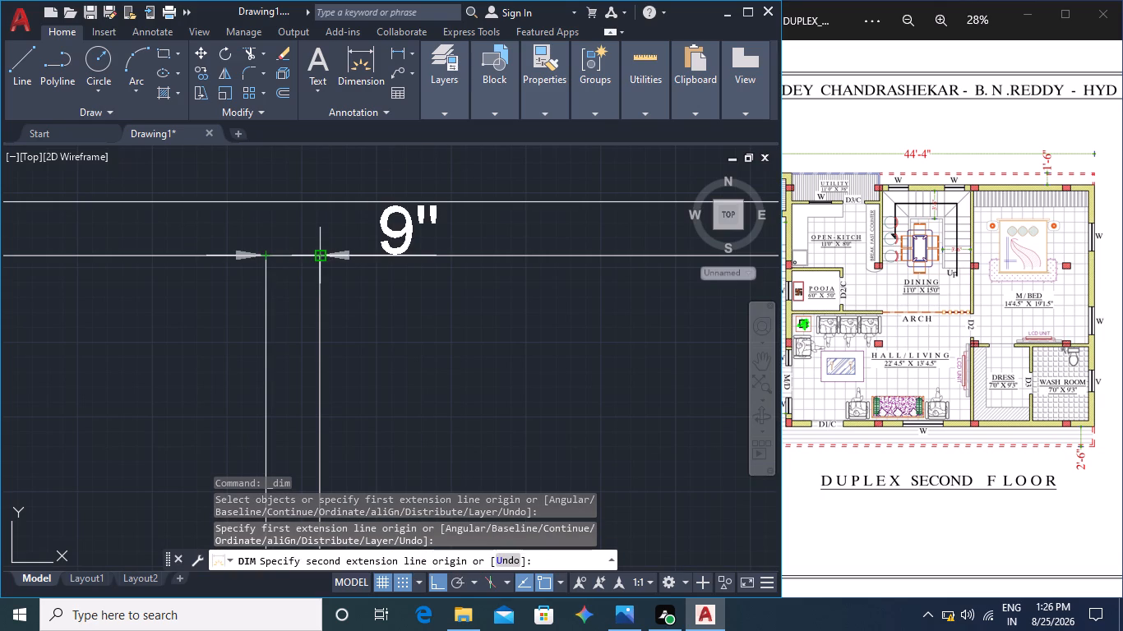
# Measure the thickness of the middle interior wall at its junction with the top wall using the Dimension command.
pyautogui.scroll(-2, 343, 320)
pyautogui.moveTo(460, 413); pyautogui.dragTo(317, 371, button='middle')
pyautogui.press('space')
pyautogui.moveTo(512, 373); pyautogui.dragTo(432, 402, button='middle')
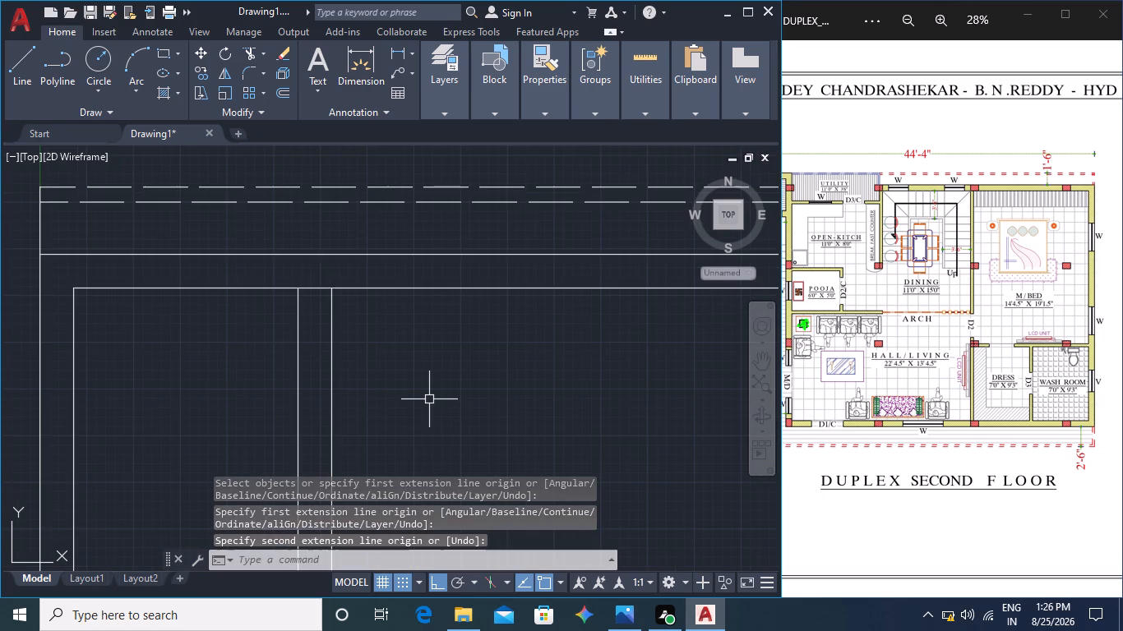
pyautogui.moveTo(432, 402); pyautogui.dragTo(297, 434, button='middle')
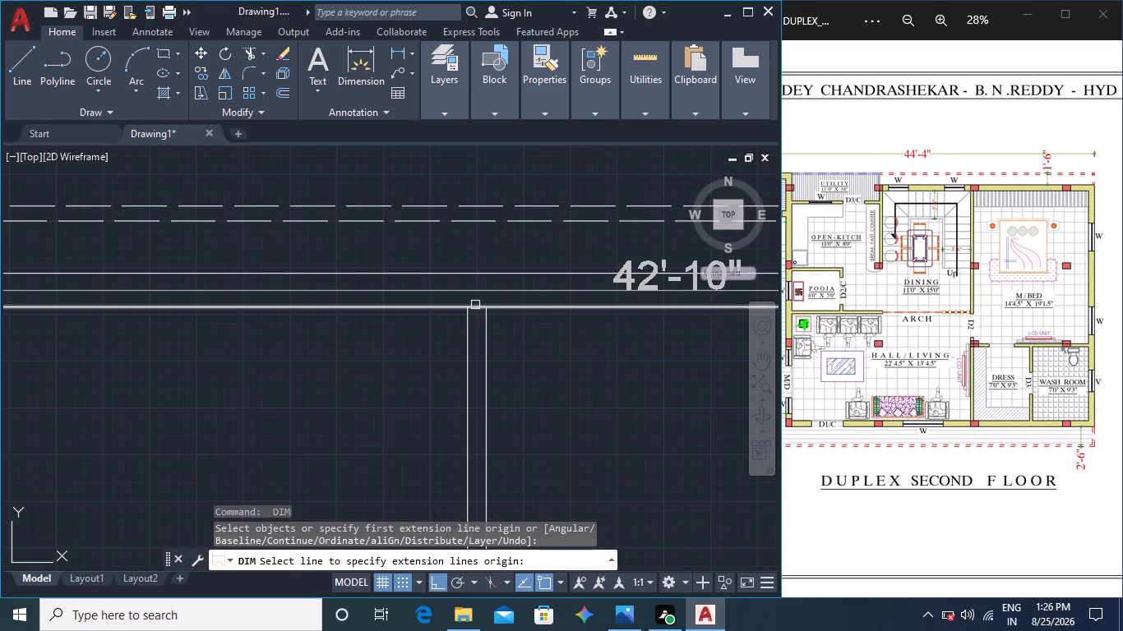
pyautogui.click(464, 309)
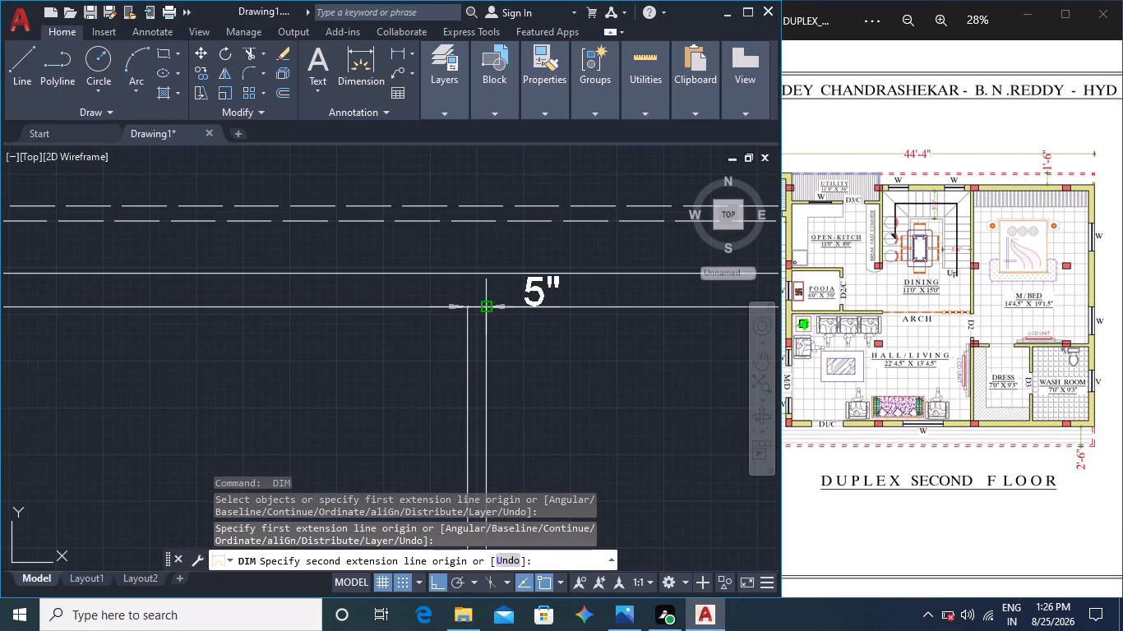
pyautogui.press('Escape')
# Examine the master bedroom size in the reference plan beside the matching room width in the drawing.
pyautogui.scroll(-4, 525, 398)
pyautogui.moveTo(557, 422); pyautogui.dragTo(506, 375, button='middle')
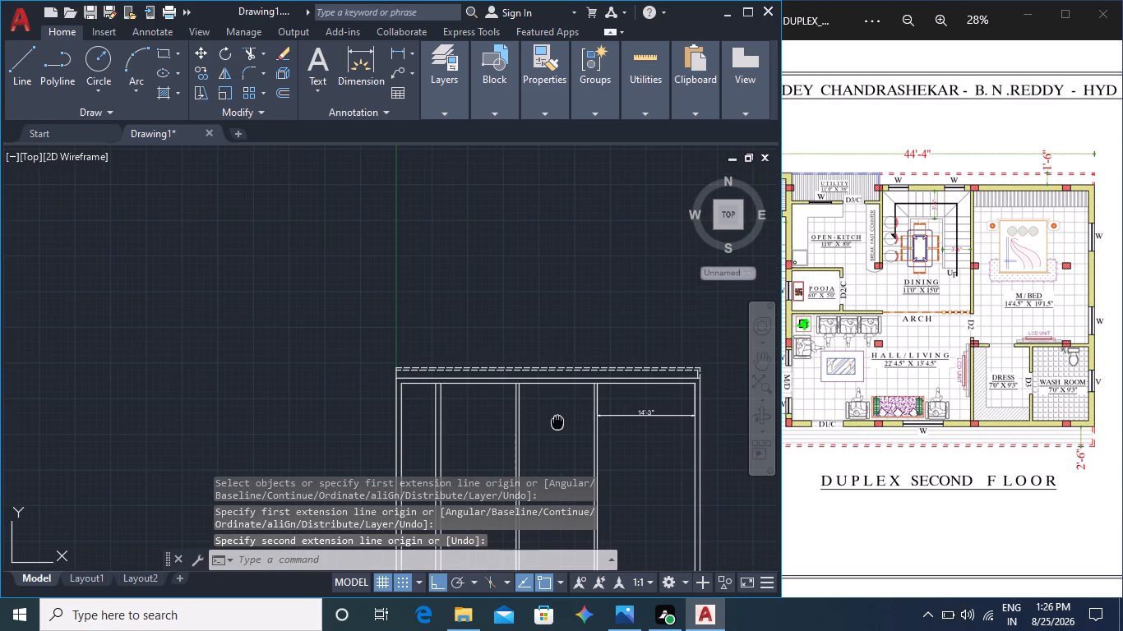
pyautogui.scroll(2, 605, 372)
pyautogui.scroll(1, 1042, 317)
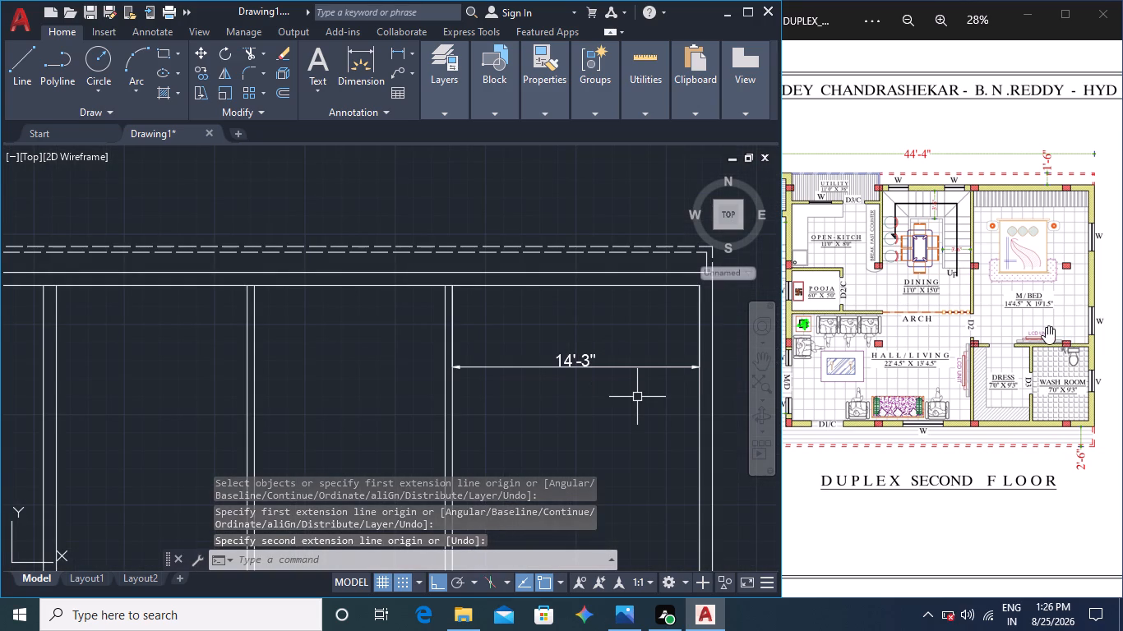
pyautogui.scroll(6, 1046, 326)
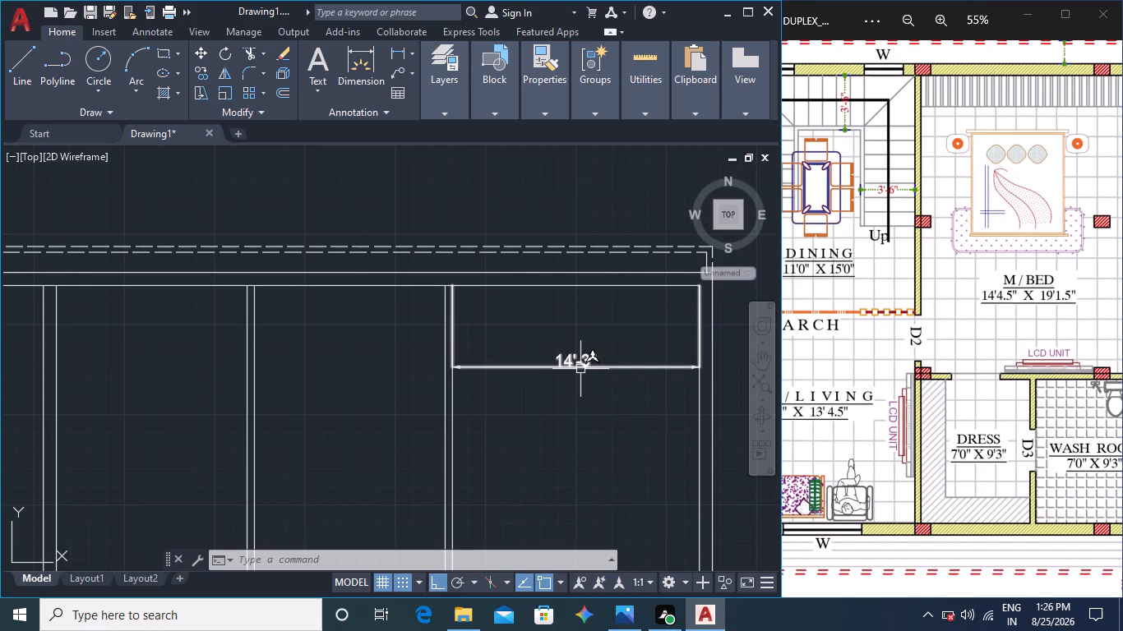
pyautogui.press('Escape')
# Move the right-hand line of the middle interior wall 1" to the left to thin that wall.
pyautogui.scroll(-2, 491, 385)
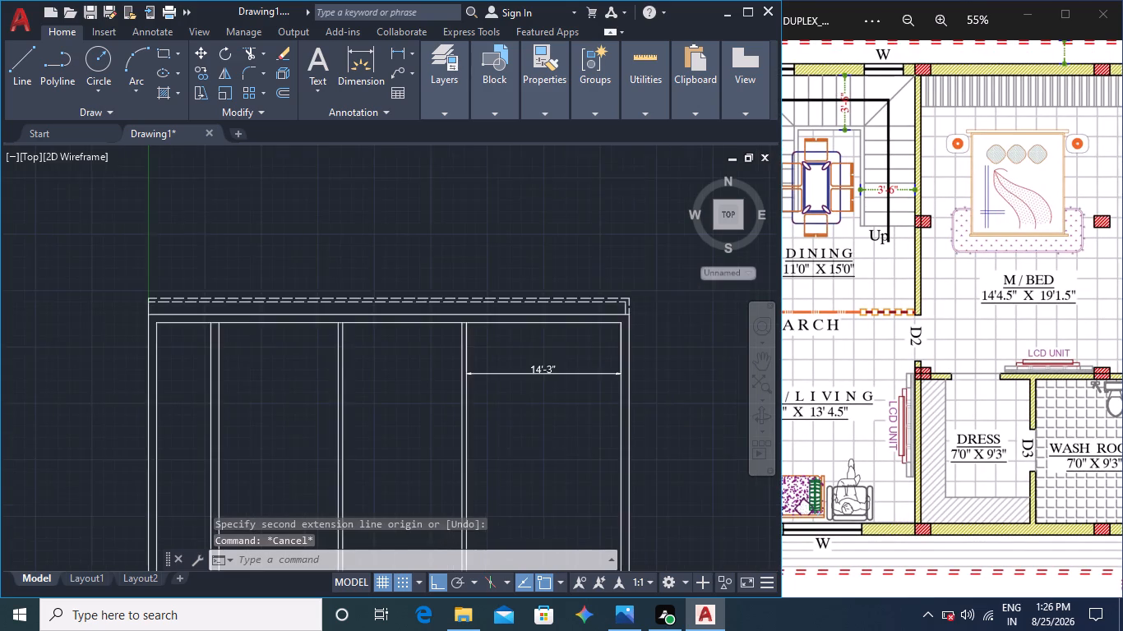
pyautogui.moveTo(454, 405); pyautogui.dragTo(564, 392, button='middle')
pyautogui.scroll(2, 512, 354)
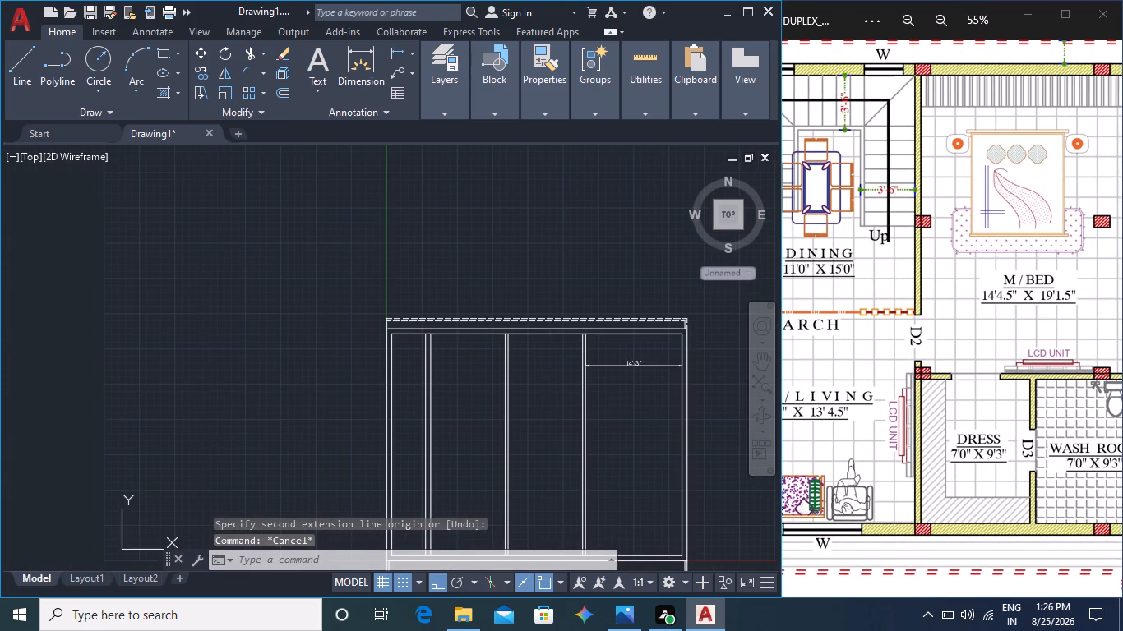
pyautogui.scroll(2, 511, 353)
pyautogui.click(475, 334)
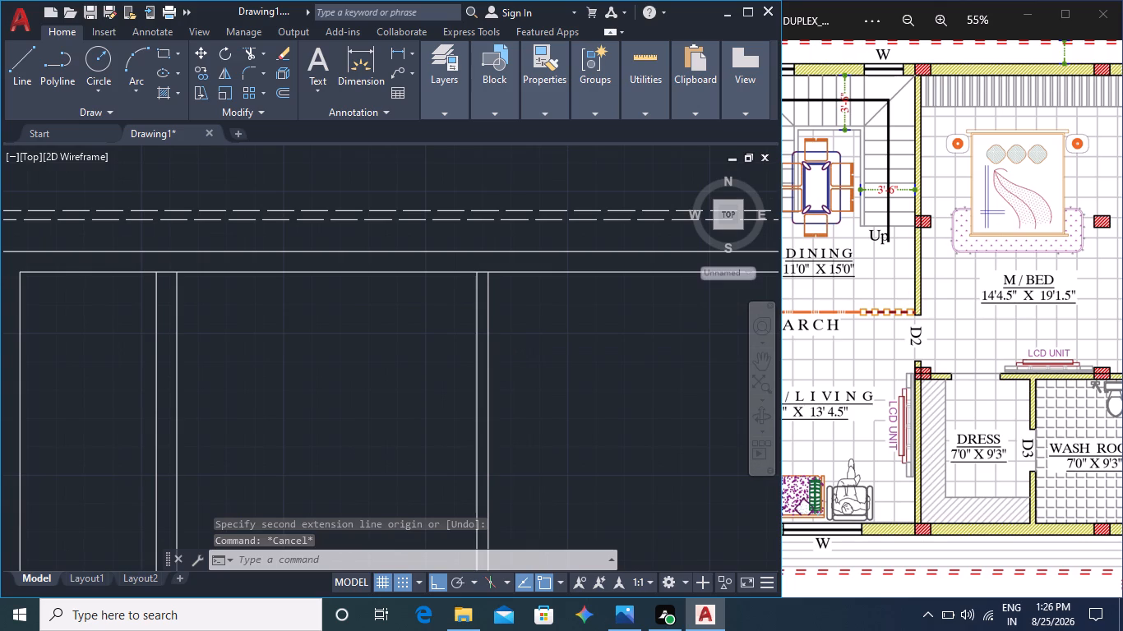
pyautogui.press('0')
pyautogui.press('BackSpace')
pyautogui.press('o')
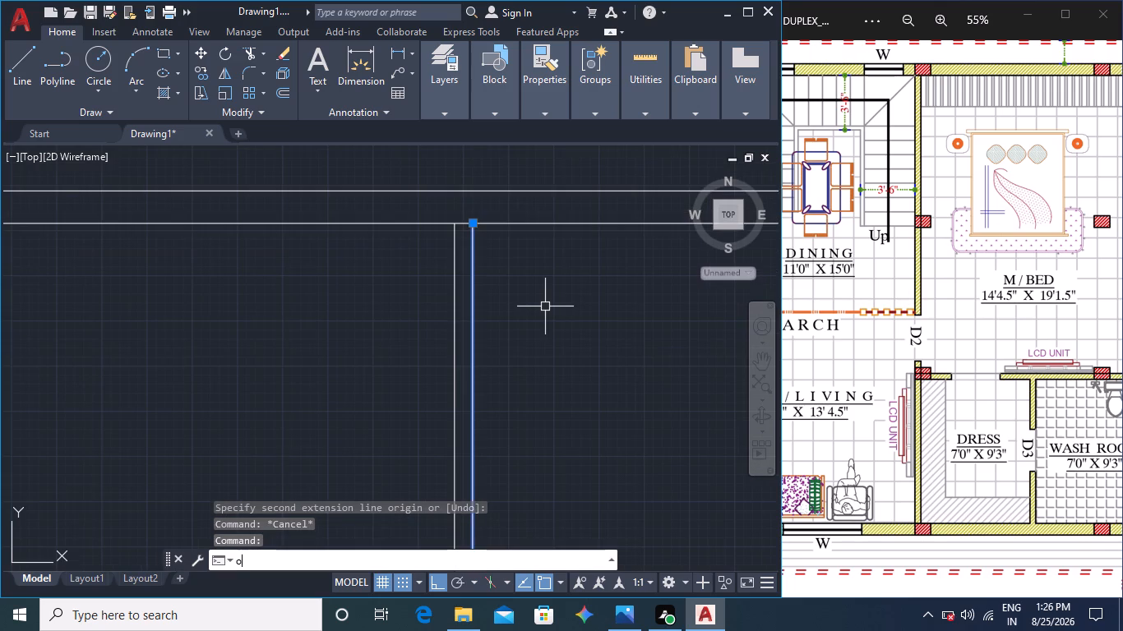
pyautogui.press('Escape')
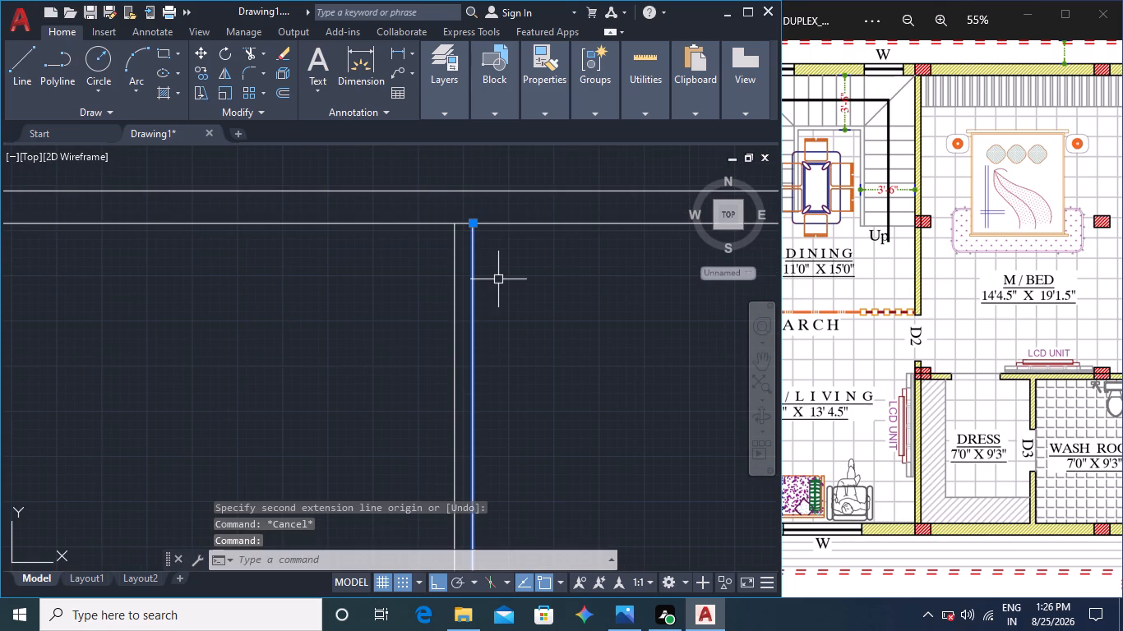
pyautogui.click(198, 52)
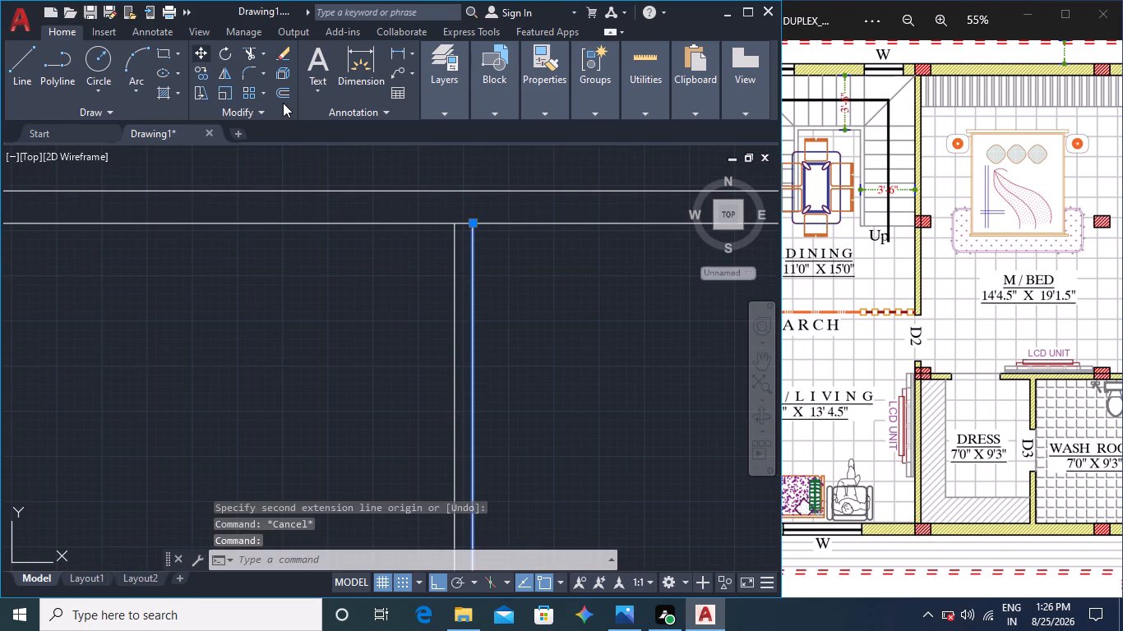
pyautogui.scroll(3, 523, 225)
pyautogui.moveTo(467, 278); pyautogui.dragTo(593, 326, button='middle')
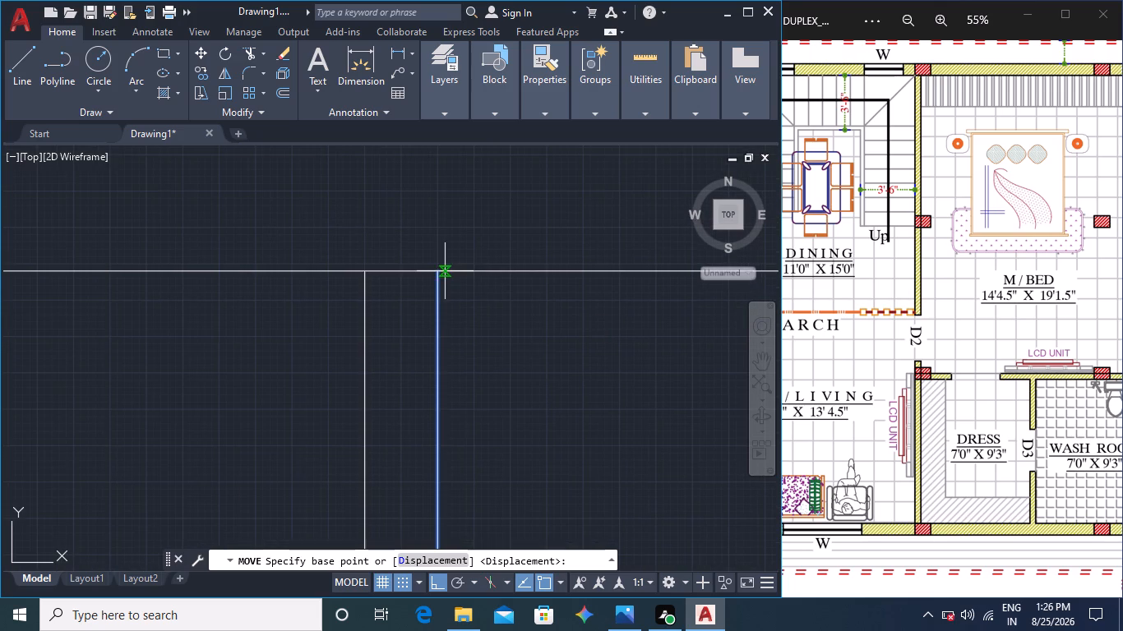
pyautogui.click(436, 273)
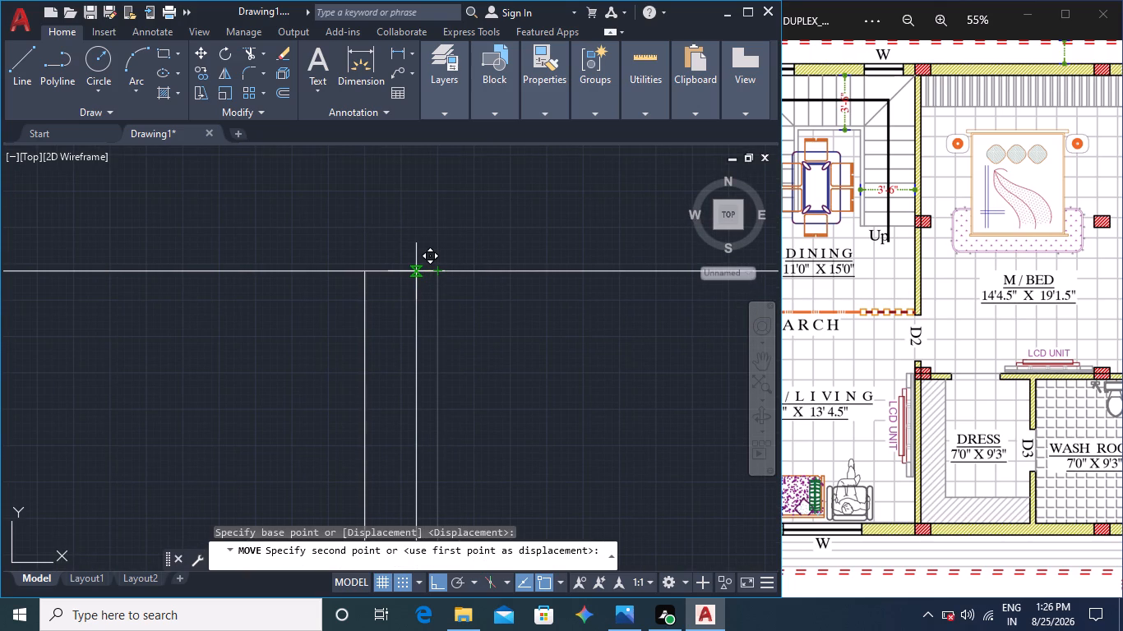
pyautogui.press('1')
pyautogui.hotkey('shift', '"')
pyautogui.press('Return')
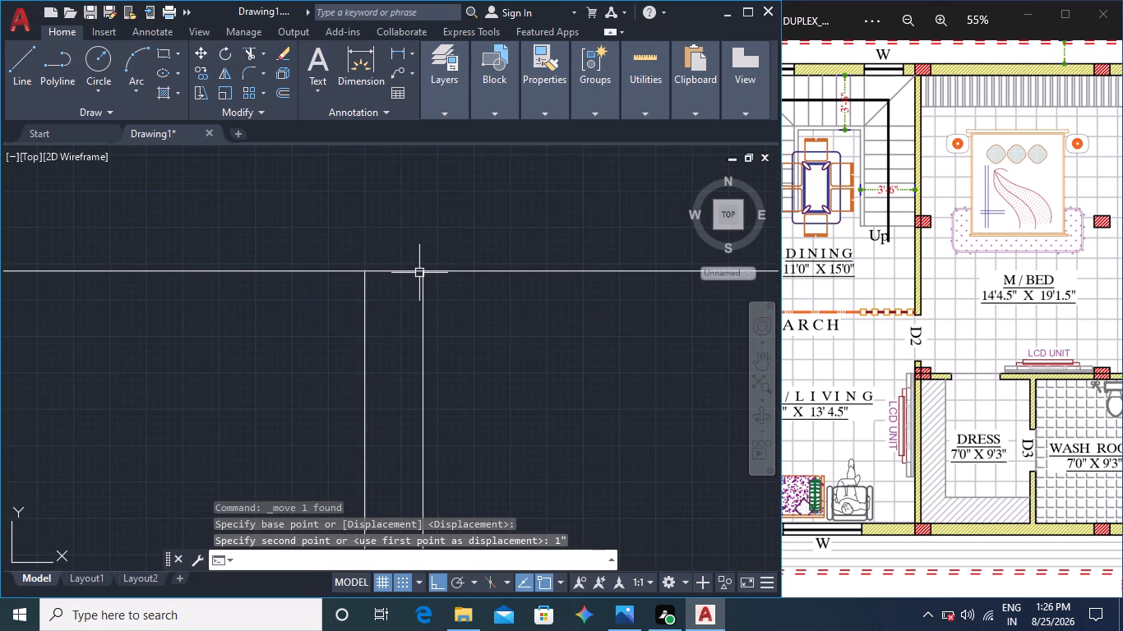
pyautogui.press('Escape')
# Move both lines of the interior wall bordering the master bedroom 1" to the left.
pyautogui.scroll(-2, 522, 346)
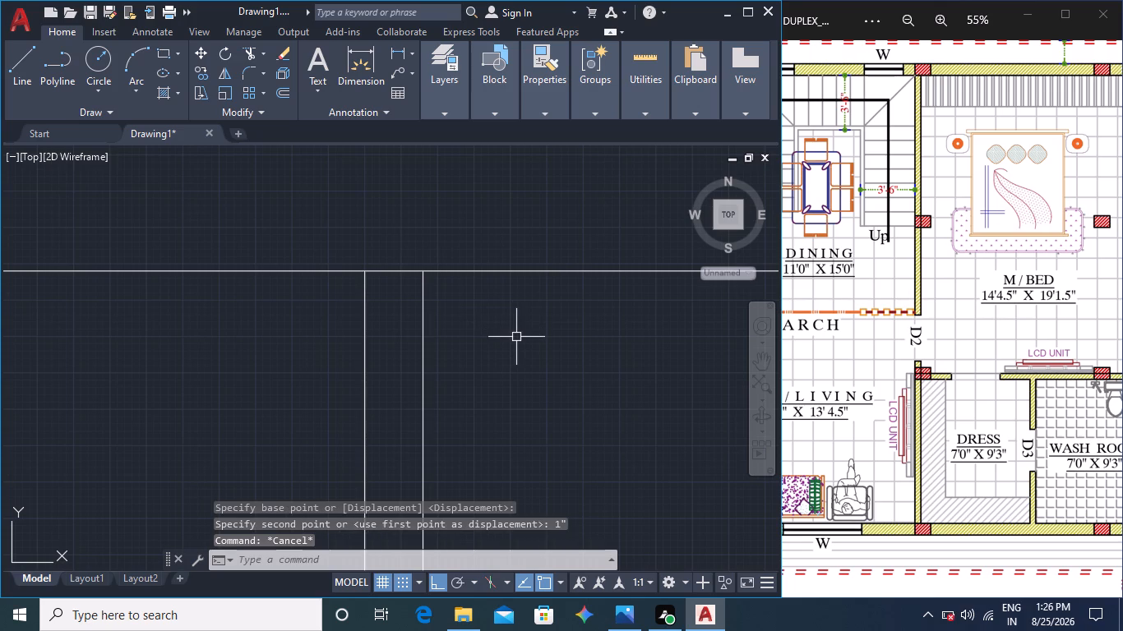
pyautogui.moveTo(557, 395); pyautogui.dragTo(373, 310, button='middle')
pyautogui.moveTo(537, 371); pyautogui.dragTo(427, 303, button='middle')
pyautogui.scroll(-2, 534, 360)
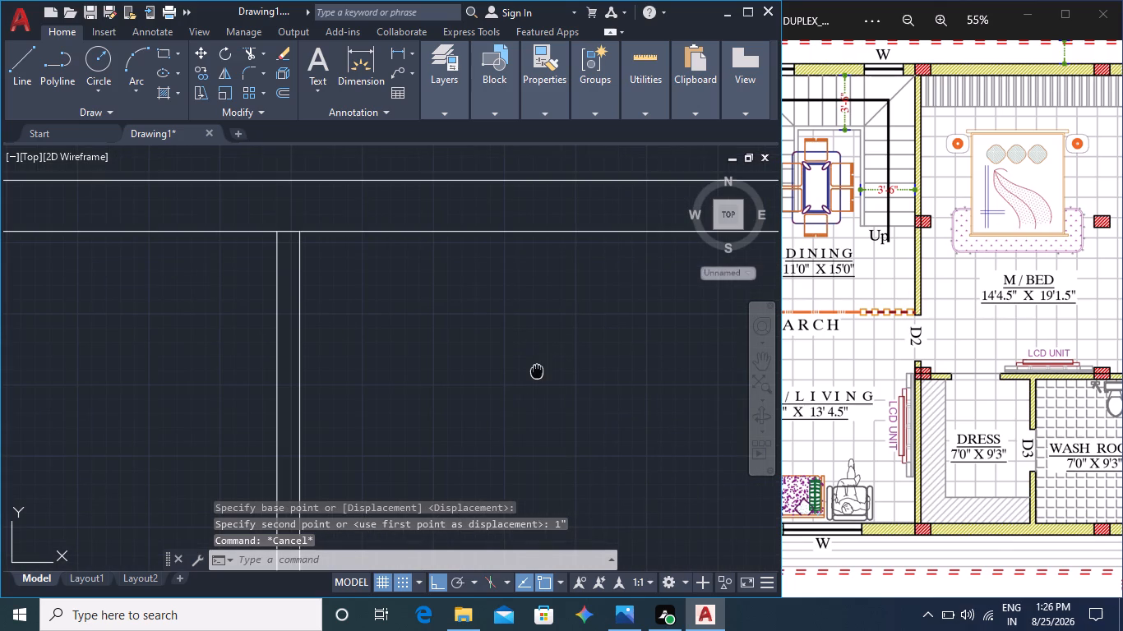
pyautogui.moveTo(607, 381); pyautogui.dragTo(453, 394, button='middle')
pyautogui.scroll(2, 555, 325)
pyautogui.click(522, 288)
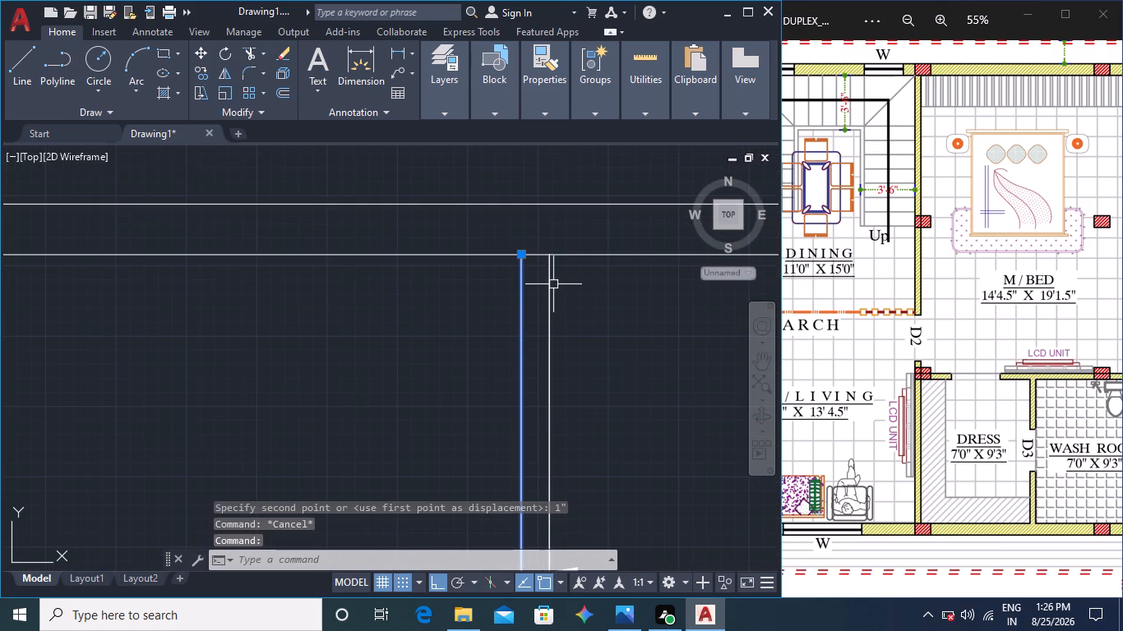
pyautogui.click(548, 289)
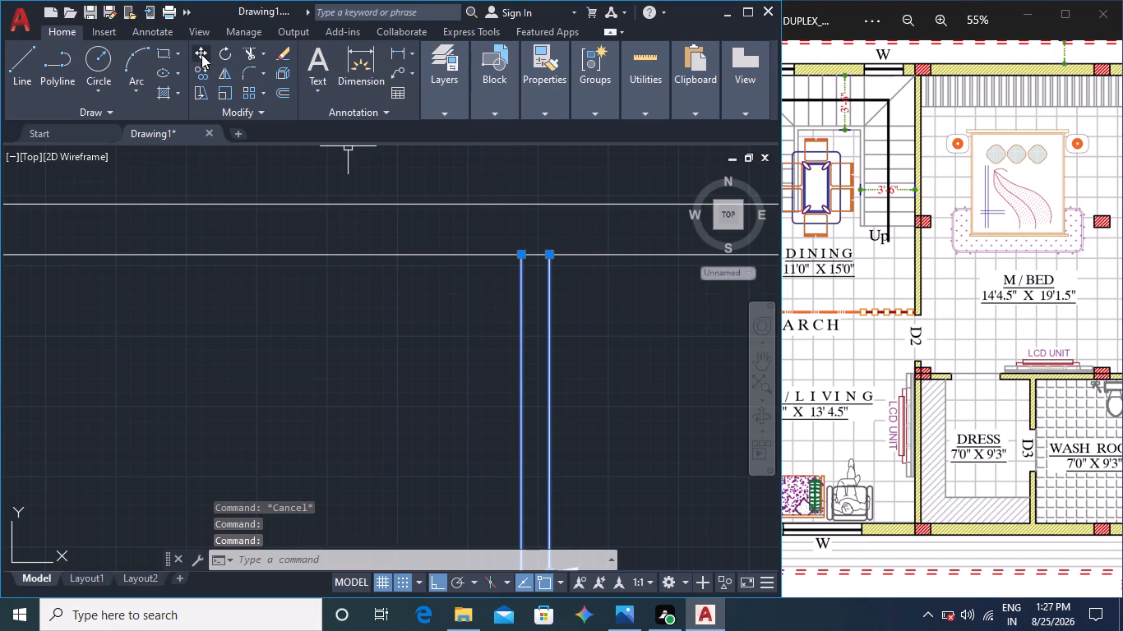
pyautogui.click(201, 54)
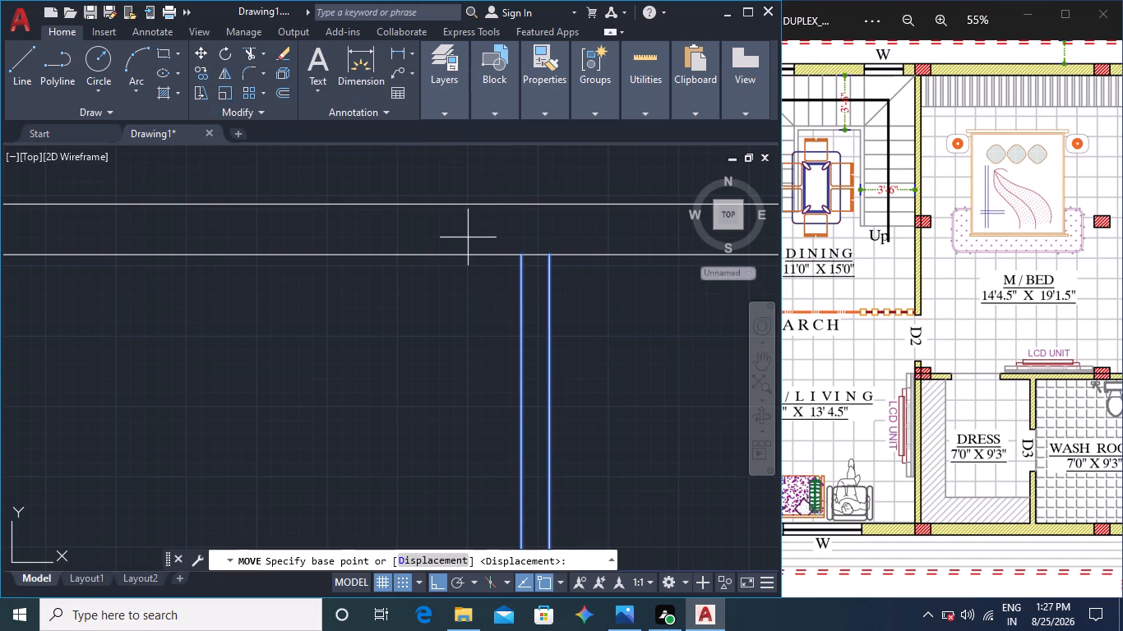
pyautogui.click(524, 256)
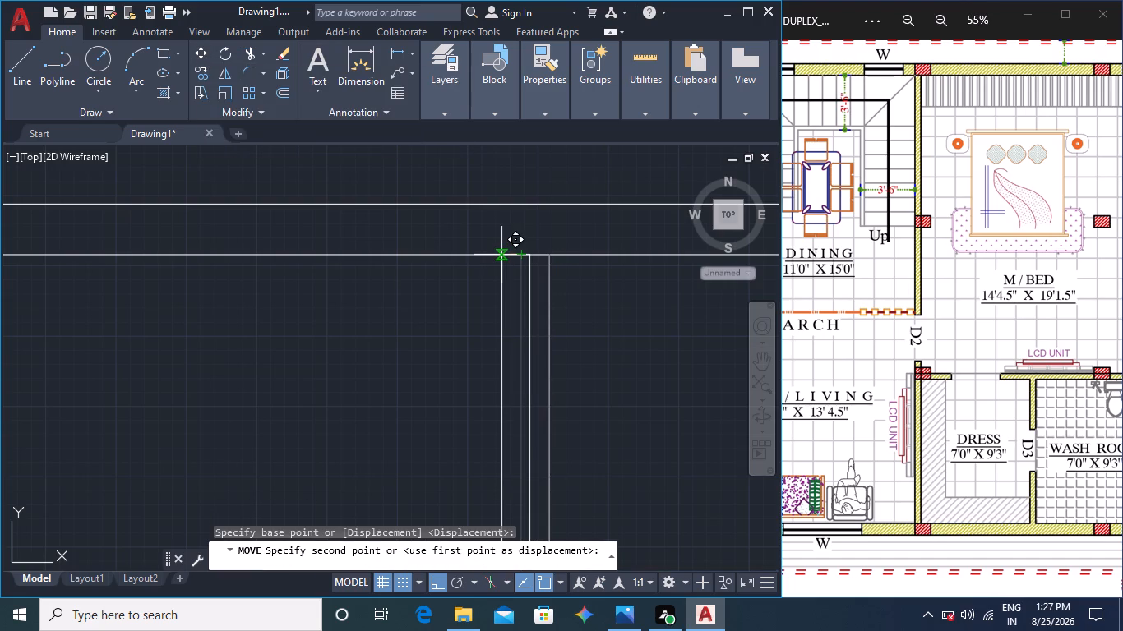
pyautogui.press('1')
pyautogui.hotkey('shift', '"')
pyautogui.press('Return')
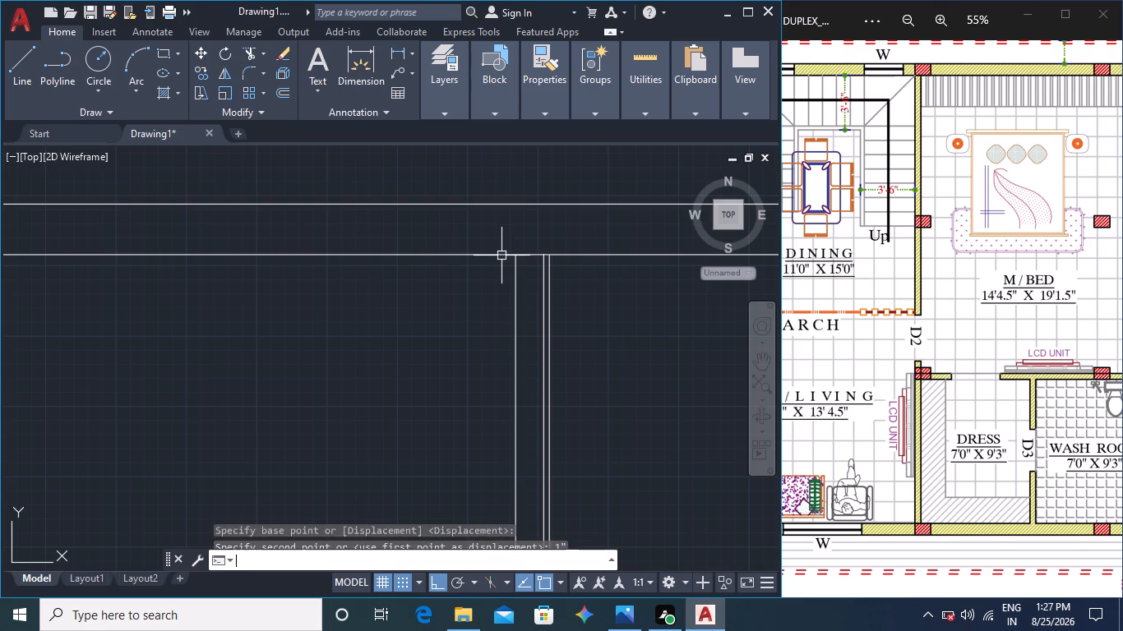
# Delete the 14'-3" width dimension of the master bedroom beside the moved wall.
pyautogui.scroll(2, 537, 260)
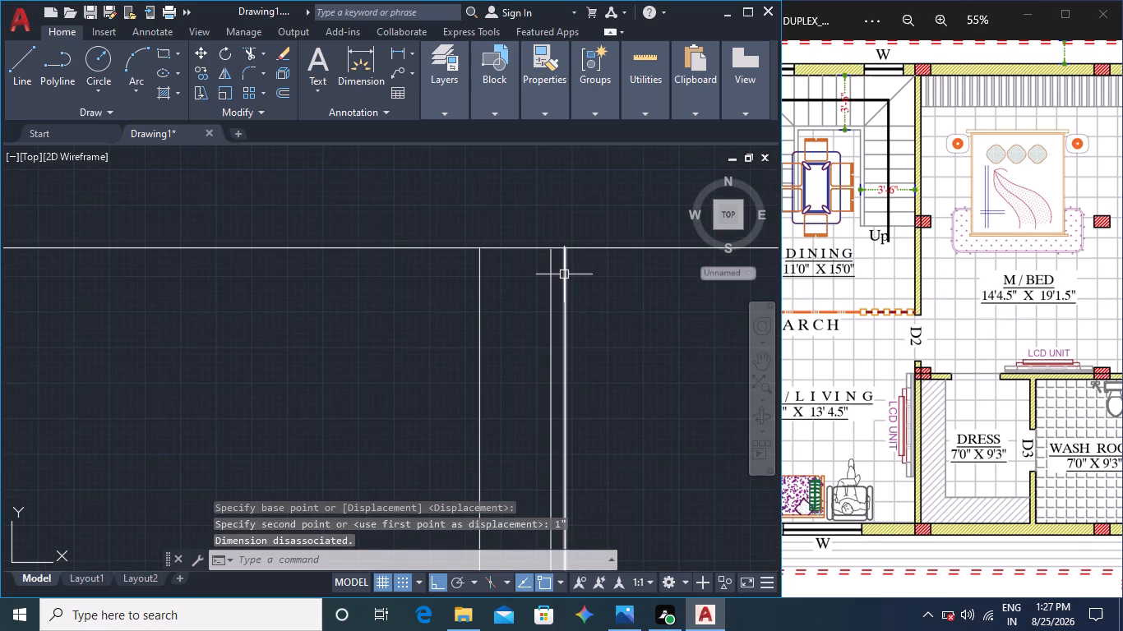
pyautogui.click(566, 277)
pyautogui.press('Delete')
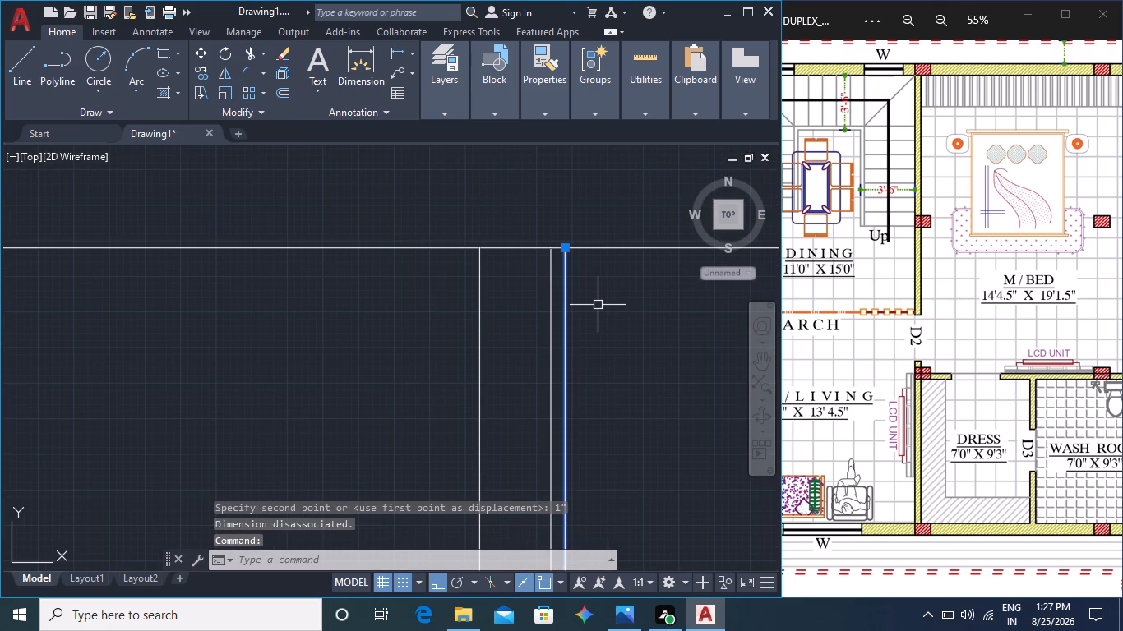
# Stretch the top end of the master bedroom wall's right-hand line 1" to the left.
pyautogui.click(552, 270)
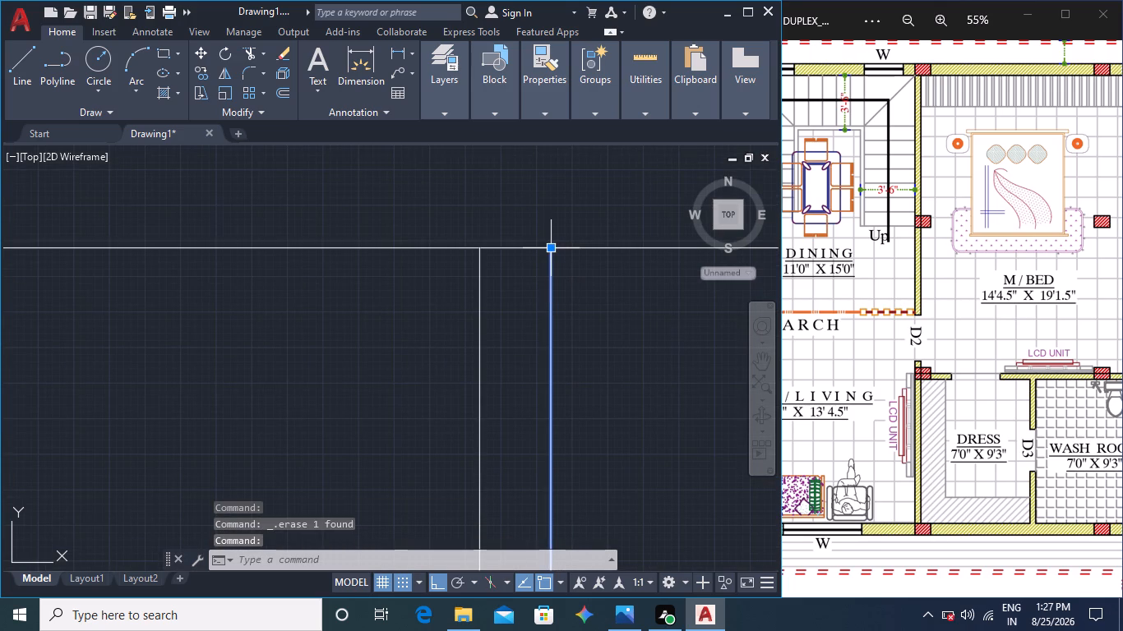
pyautogui.click(551, 248)
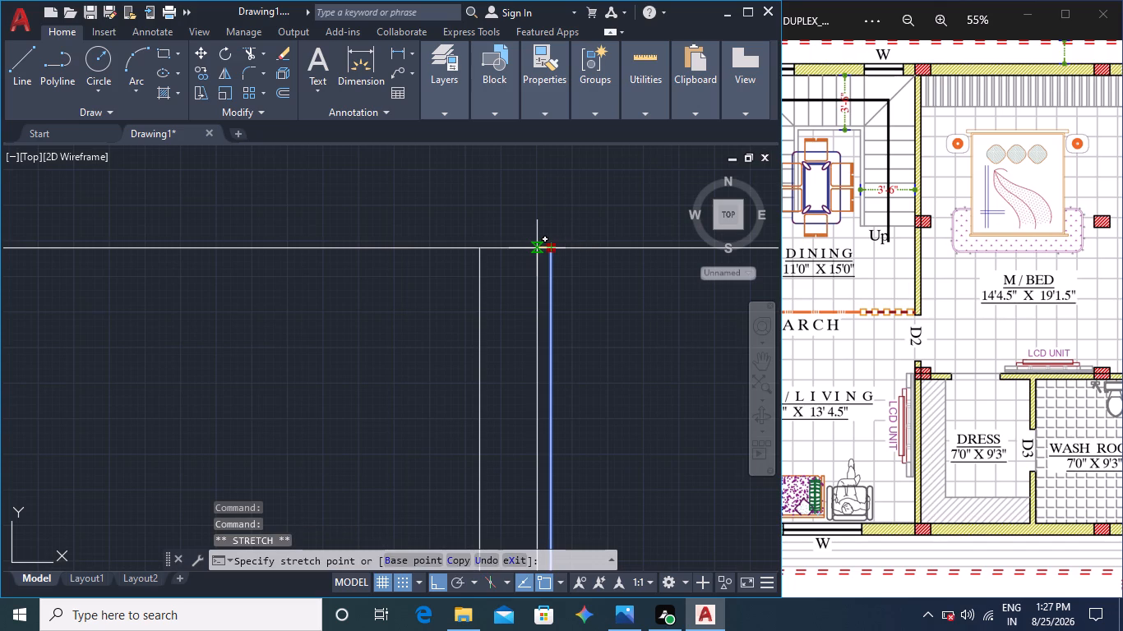
pyautogui.press('1')
pyautogui.hotkey('shift', '"')
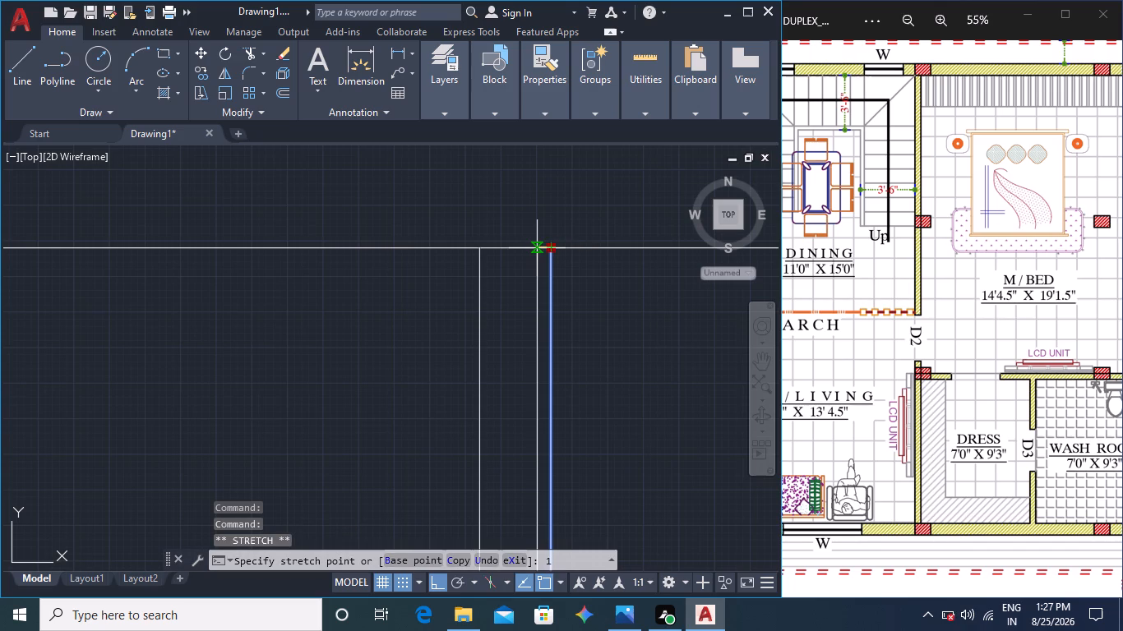
pyautogui.press('Return')
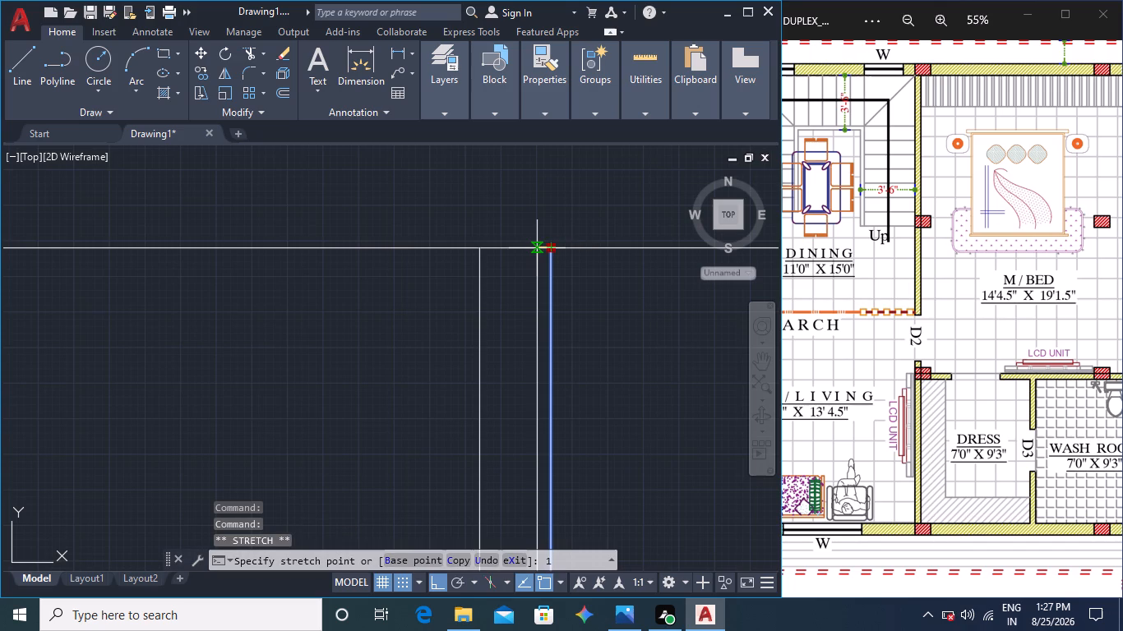
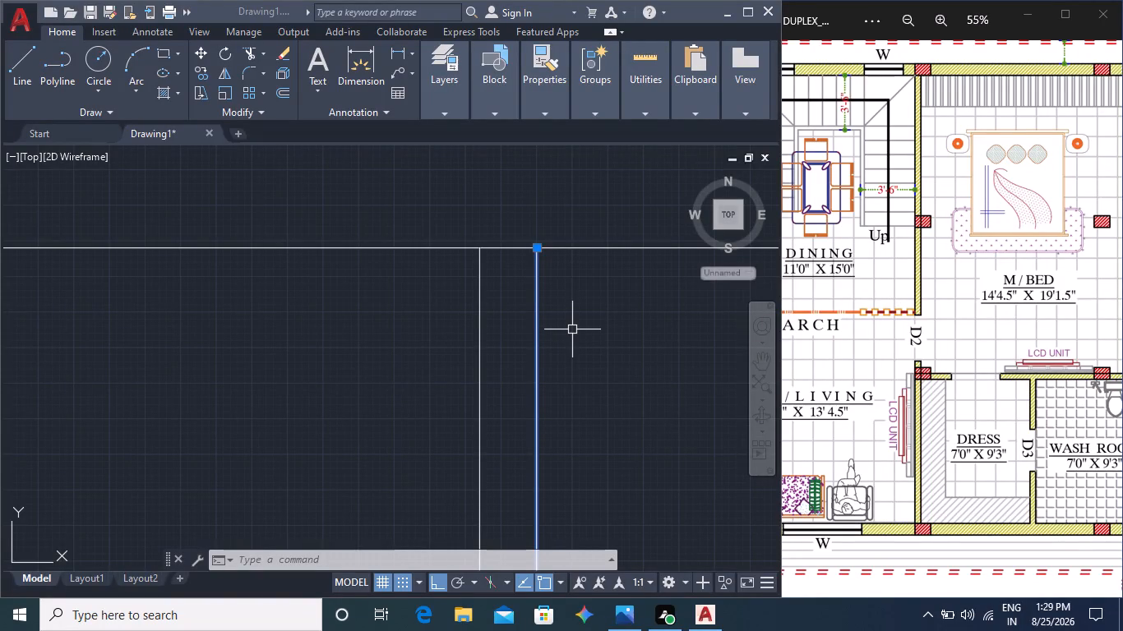
# Measure the thickness of the master bedroom's interior wall at its top end.
pyautogui.press('Escape')
pyautogui.press('Escape')
pyautogui.middleClick(572, 329)
pyautogui.scroll(-1, 574, 337)
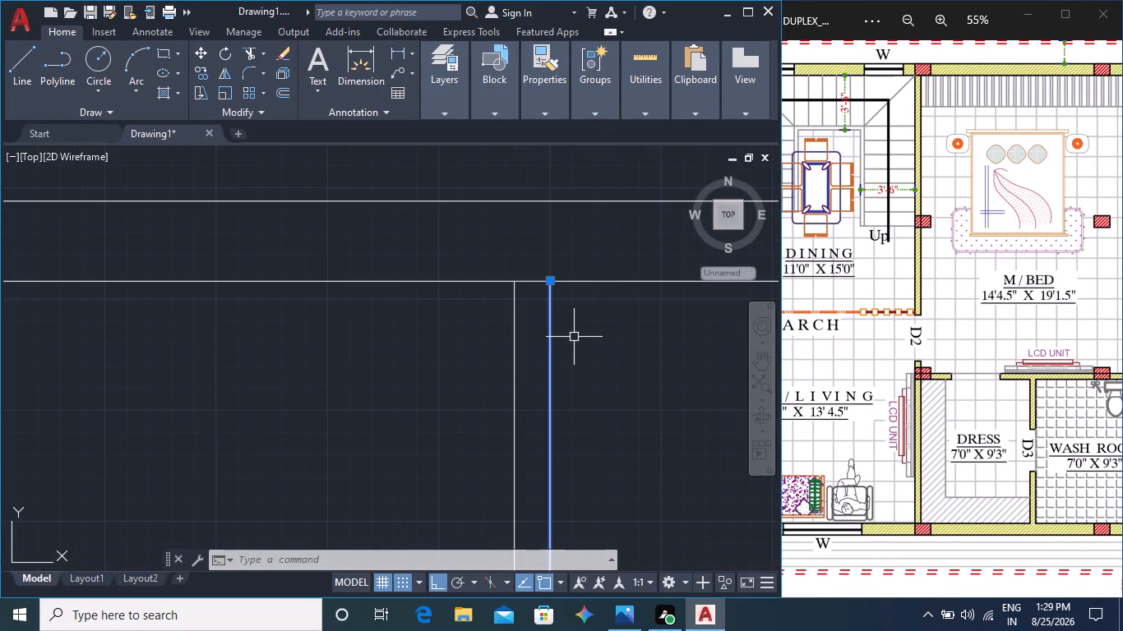
pyautogui.press('Escape')
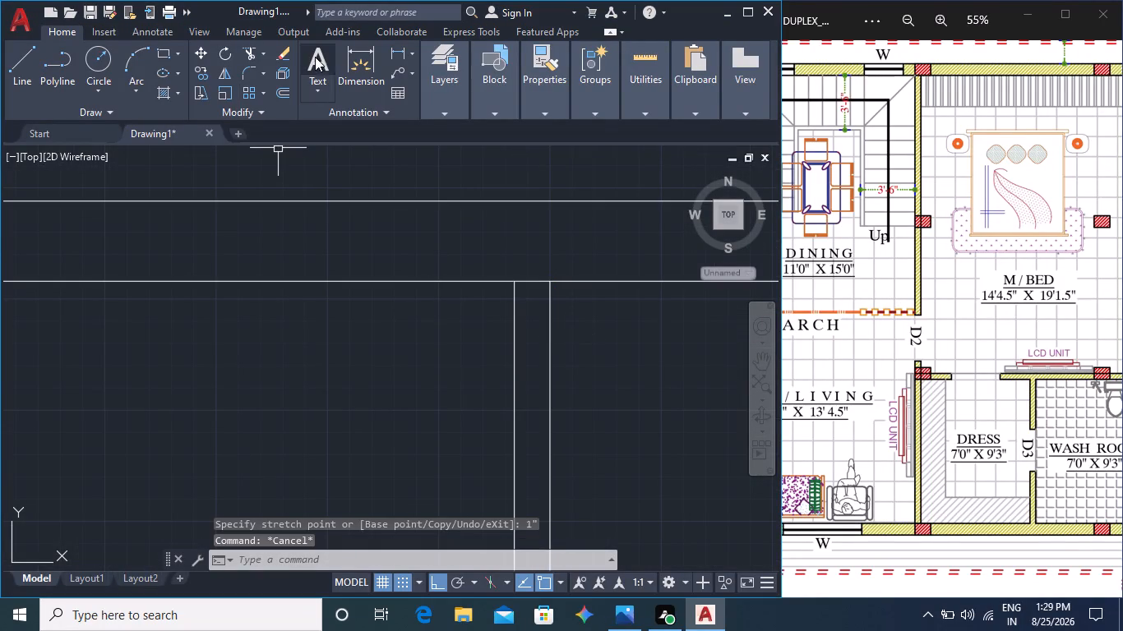
pyautogui.click(365, 72)
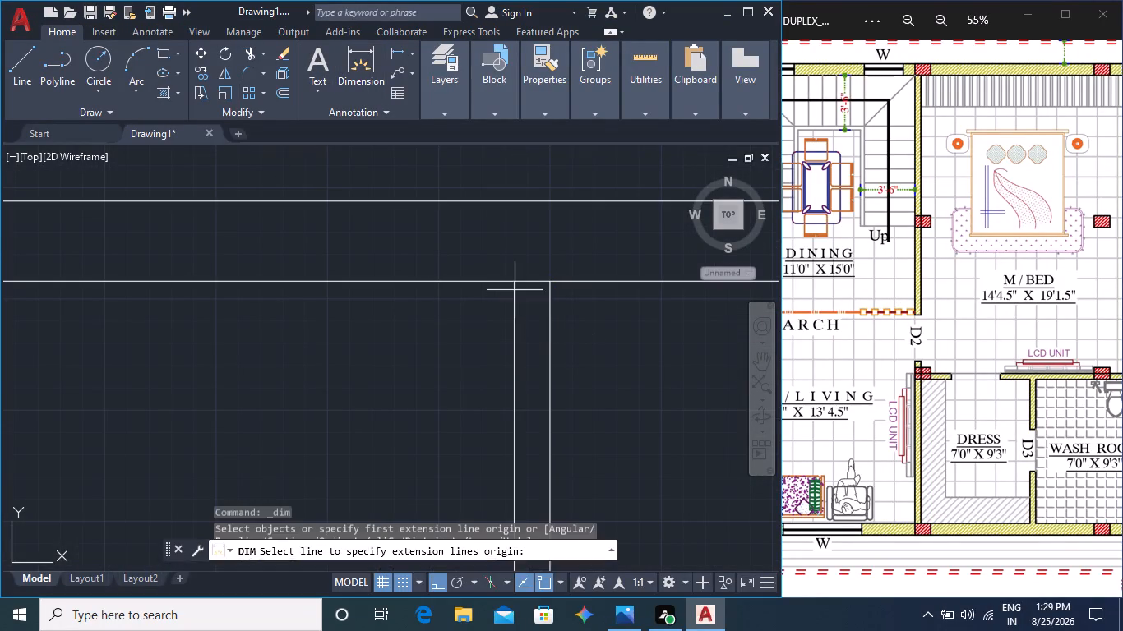
pyautogui.click(514, 282)
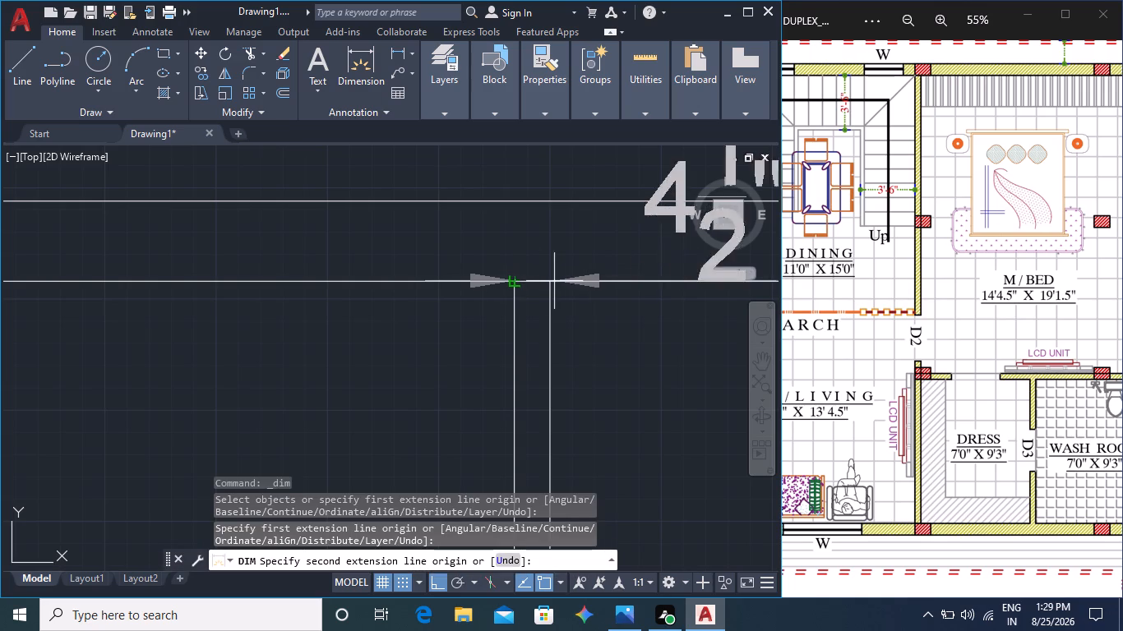
pyautogui.press('Escape')
# Measure the thickness of the middle interior wall at its top end.
pyautogui.scroll(-2, 546, 297)
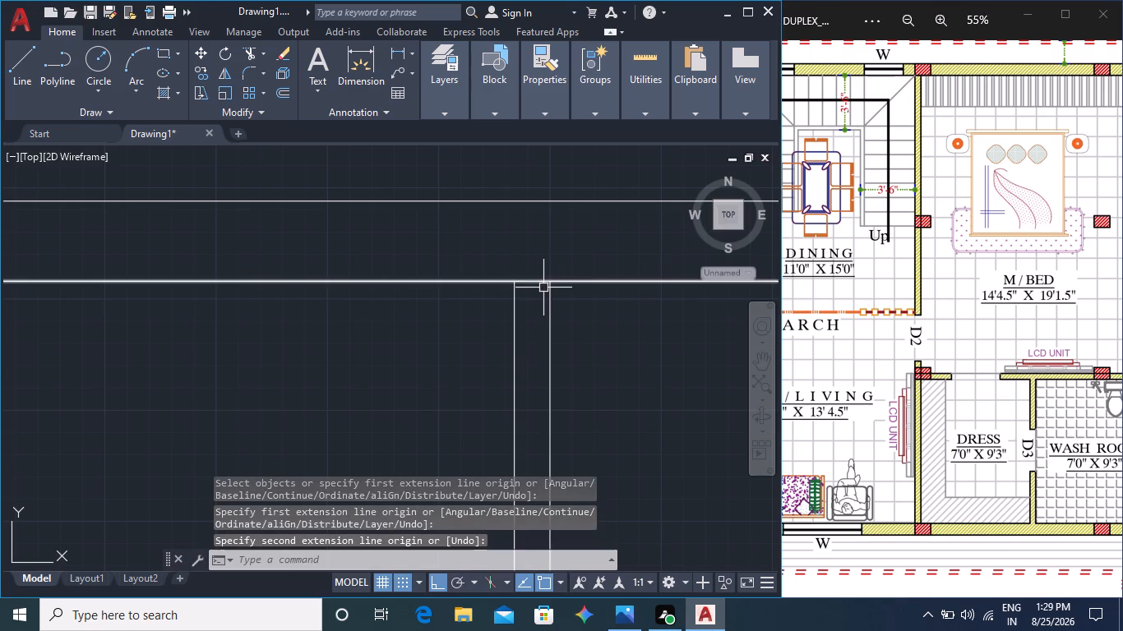
pyautogui.moveTo(464, 350); pyautogui.dragTo(685, 339, button='middle')
pyautogui.scroll(2, 290, 296)
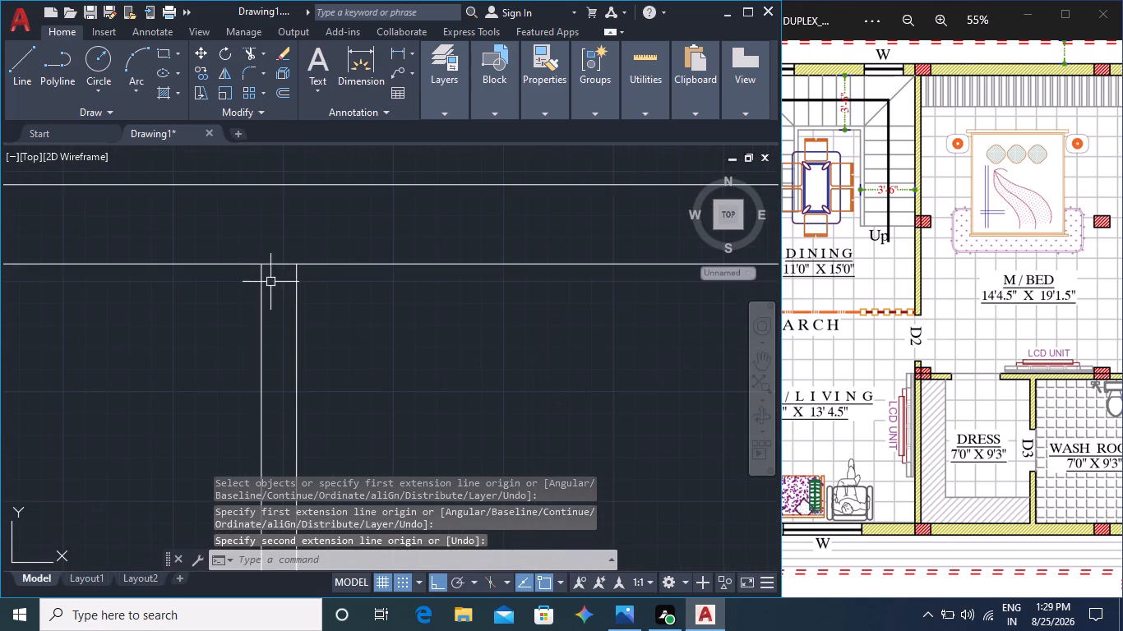
pyautogui.press('space')
pyautogui.click(256, 265)
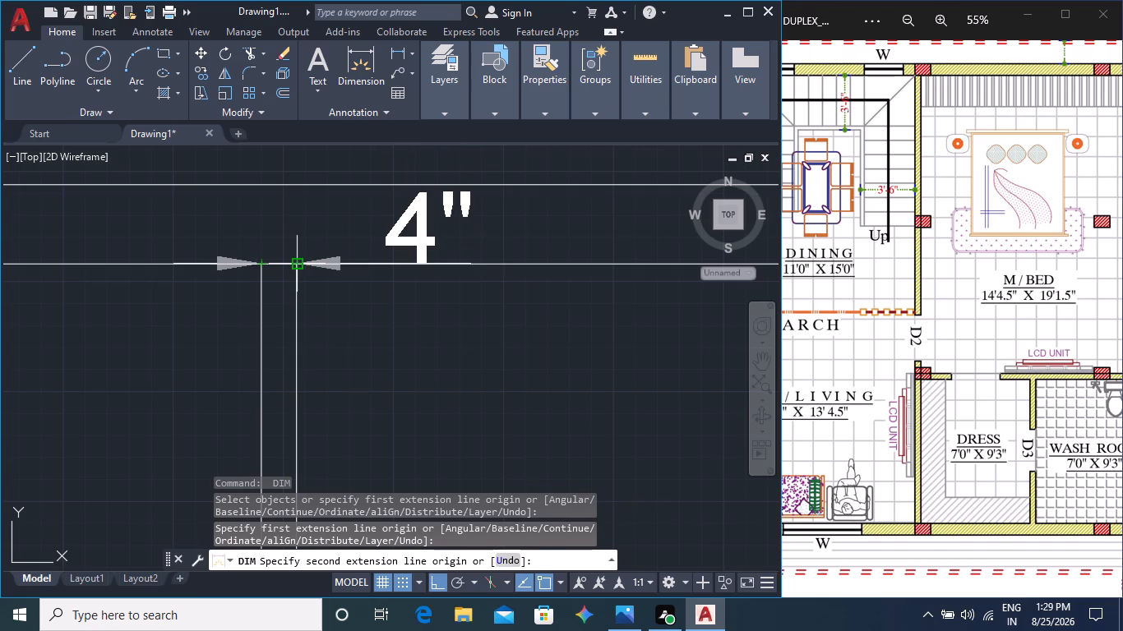
pyautogui.press('Escape')
# Measure the clear width between the middle interior wall and the master bedroom wall.
pyautogui.press('space')
pyautogui.click(298, 265)
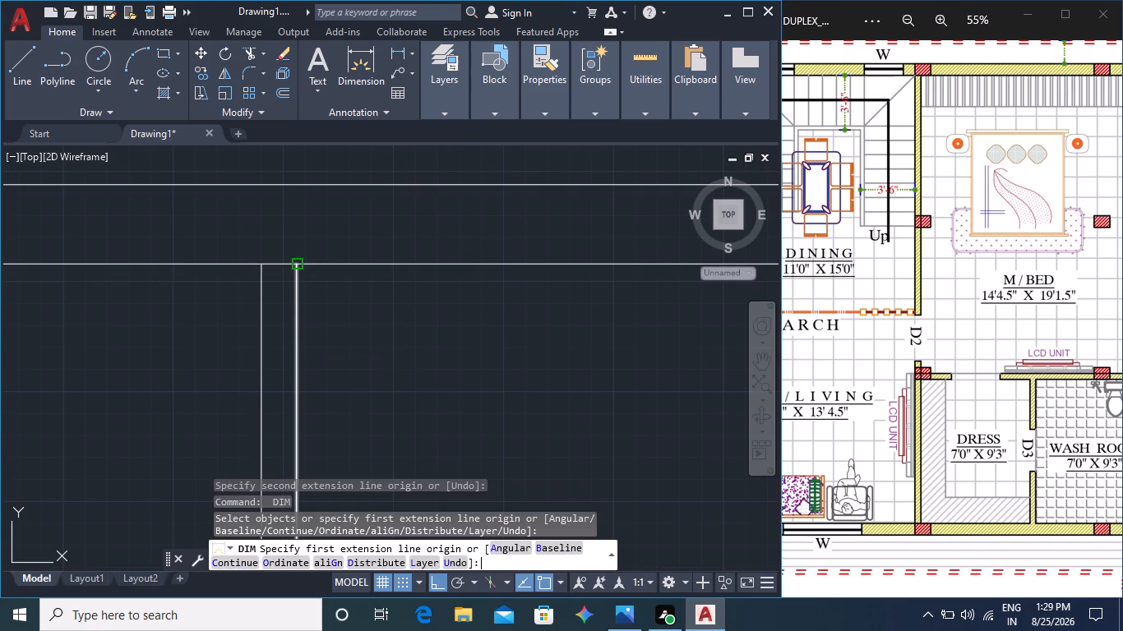
pyautogui.click(297, 265)
pyautogui.scroll(-3, 455, 285)
pyautogui.moveTo(520, 304); pyautogui.dragTo(153, 359, button='middle')
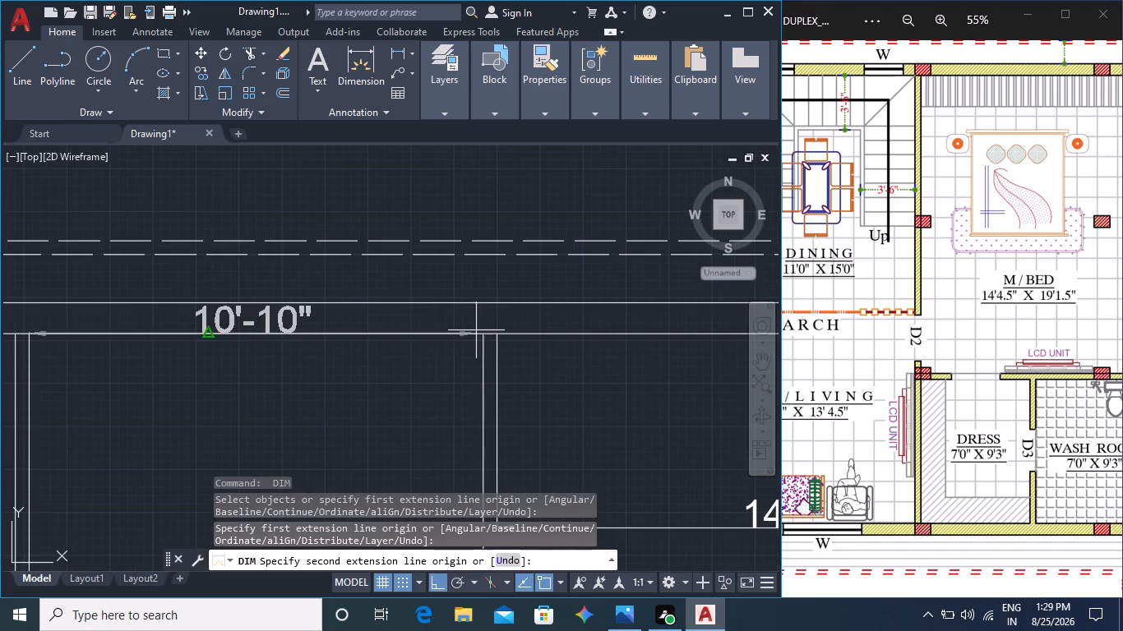
pyautogui.press('Escape')
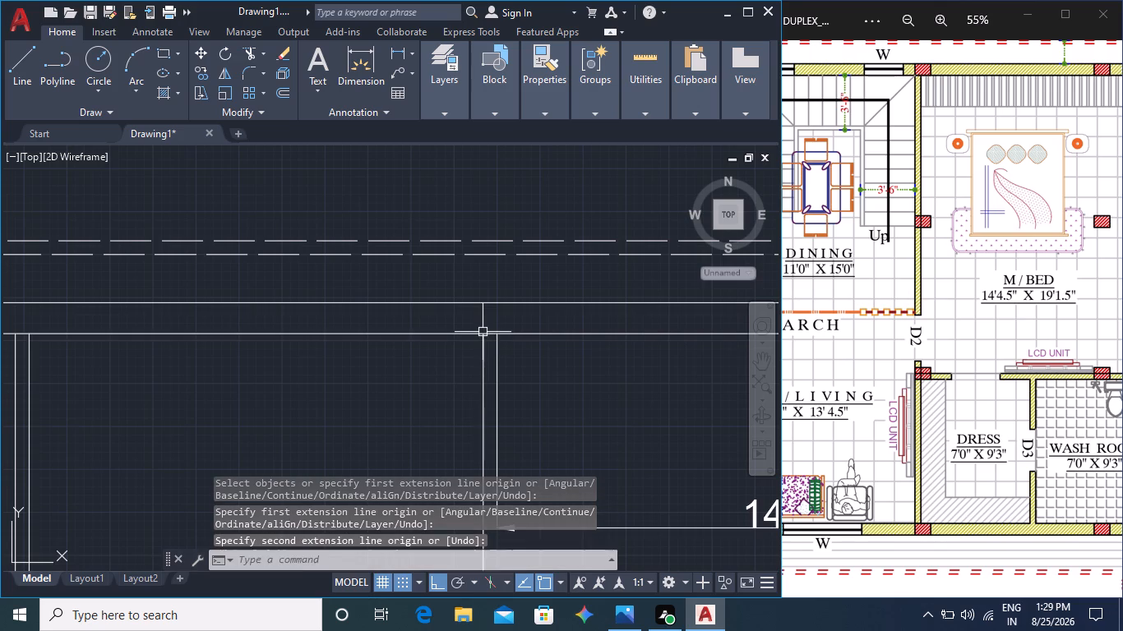
# Stretch the wall-side end of the master bedroom width dimension to the top of the interior wall's left-hand line.
pyautogui.scroll(-3, 478, 352)
pyautogui.moveTo(527, 398); pyautogui.dragTo(507, 340, button='middle')
pyautogui.scroll(2, 460, 345)
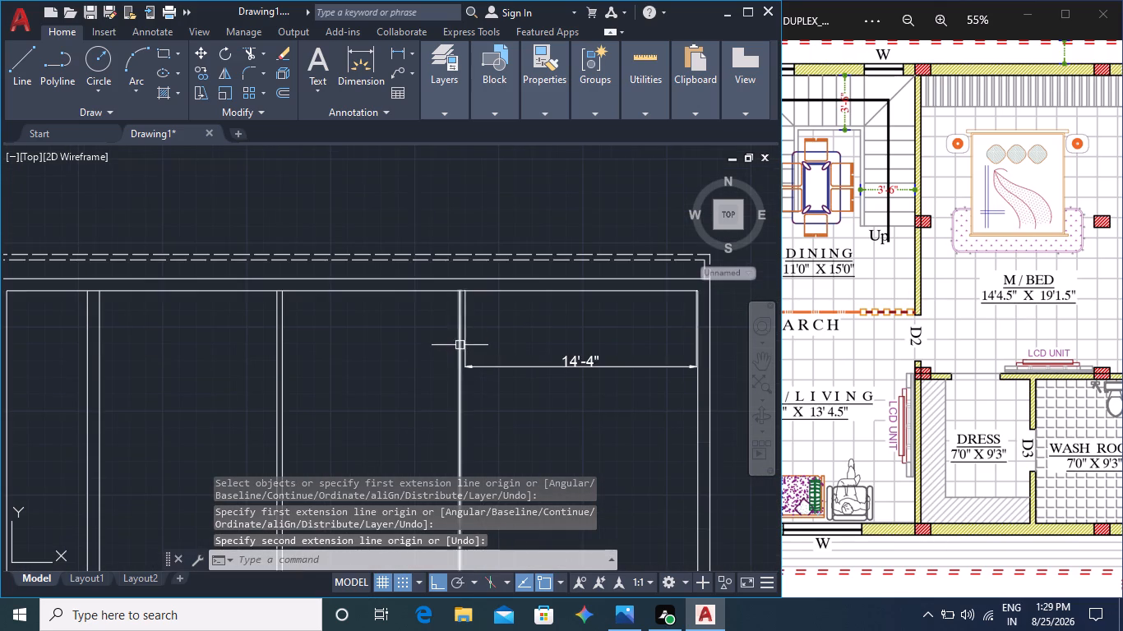
pyautogui.scroll(1, 460, 345)
pyautogui.click(478, 311)
pyautogui.scroll(-2, 495, 350)
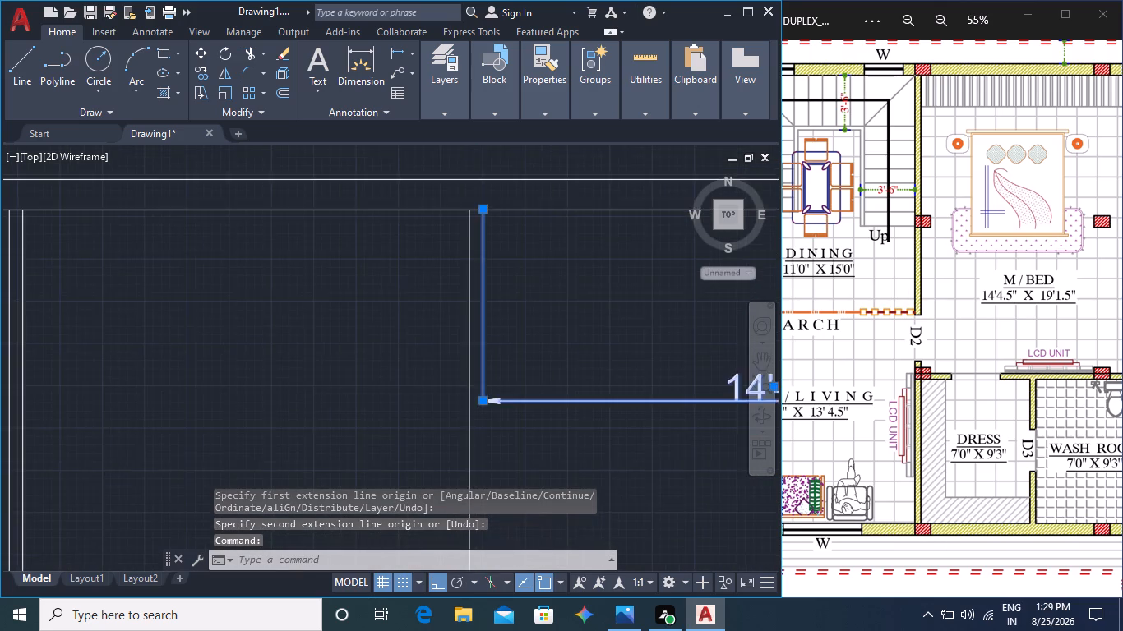
pyautogui.click(489, 265)
pyautogui.click(480, 265)
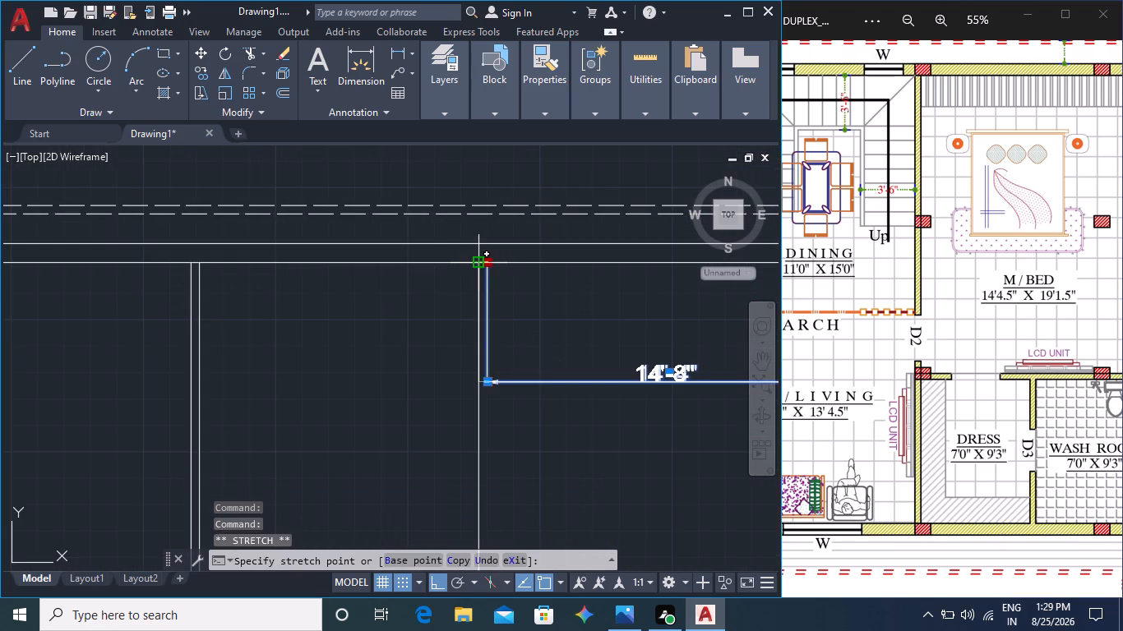
pyautogui.moveTo(594, 348); pyautogui.dragTo(546, 344, button='middle')
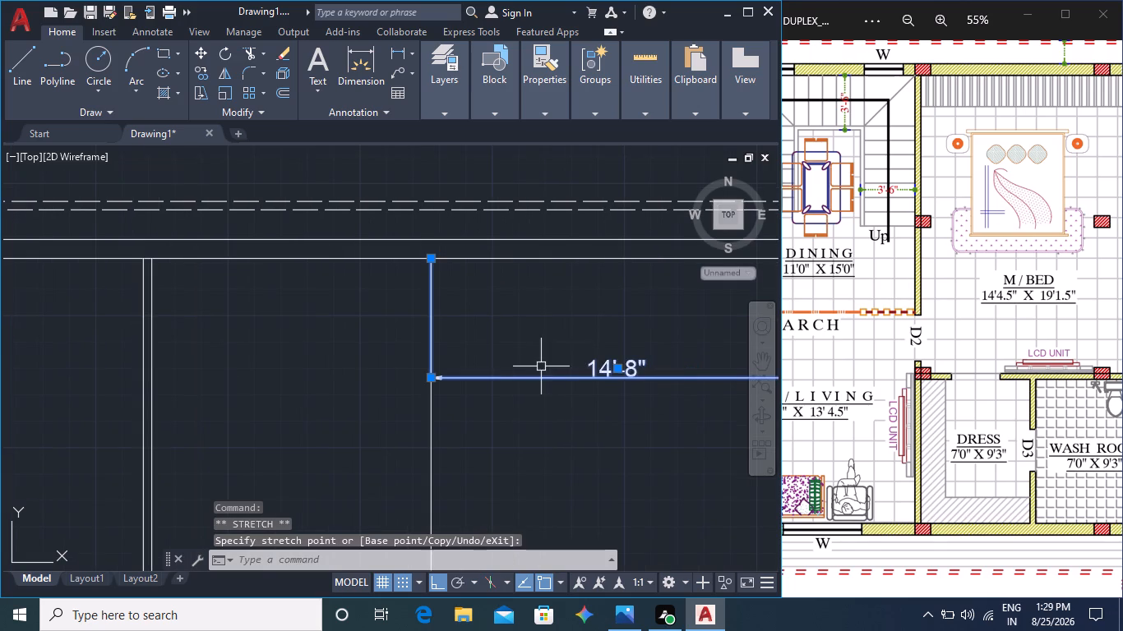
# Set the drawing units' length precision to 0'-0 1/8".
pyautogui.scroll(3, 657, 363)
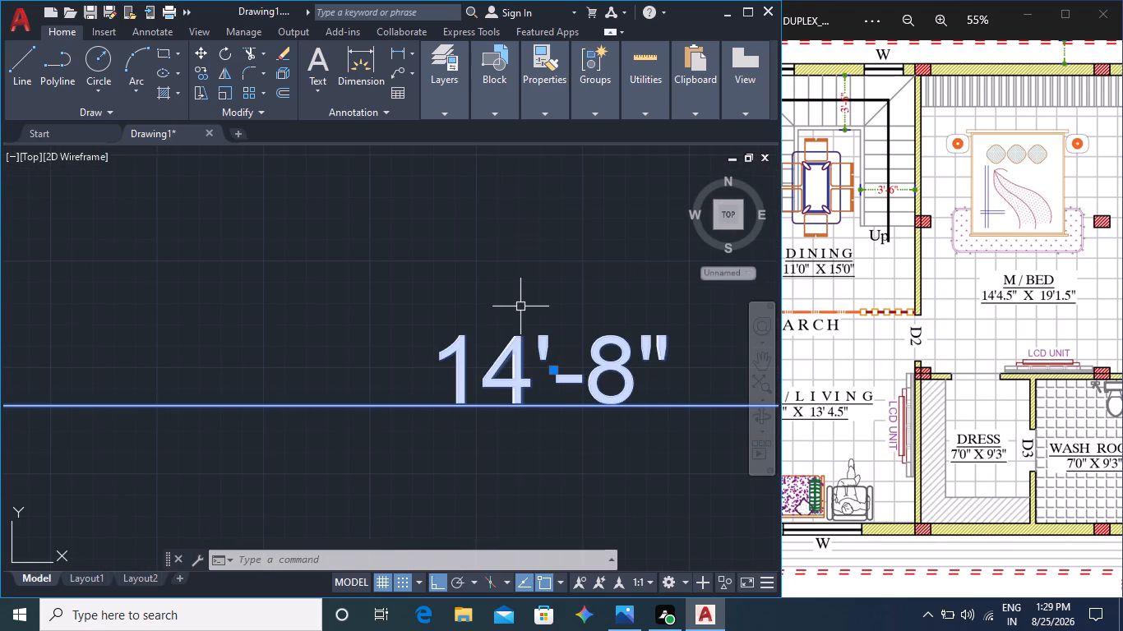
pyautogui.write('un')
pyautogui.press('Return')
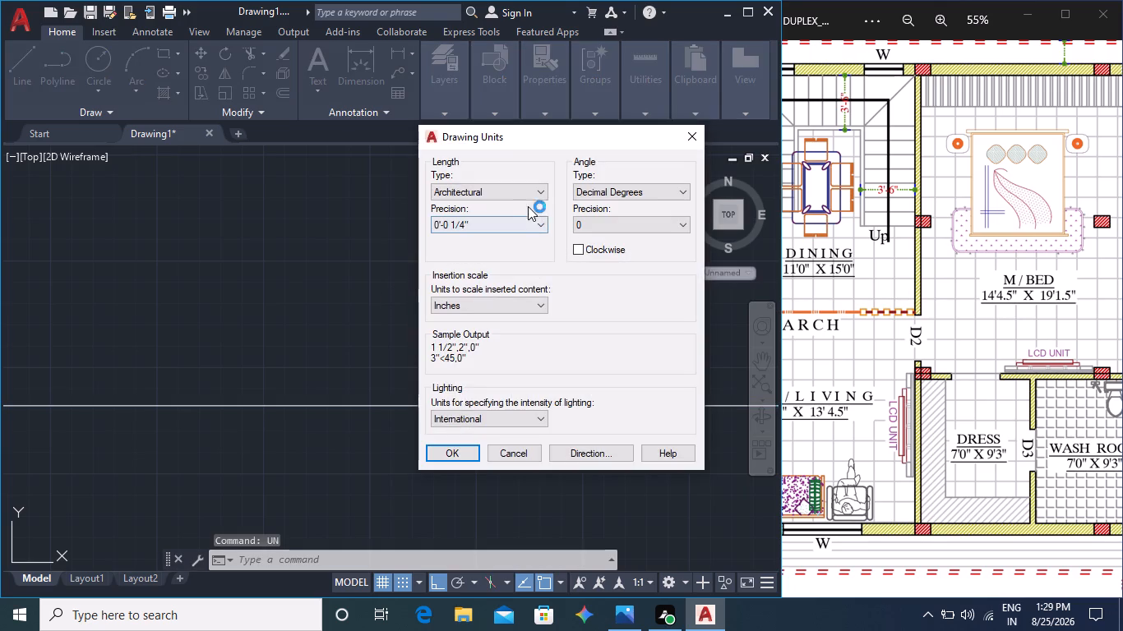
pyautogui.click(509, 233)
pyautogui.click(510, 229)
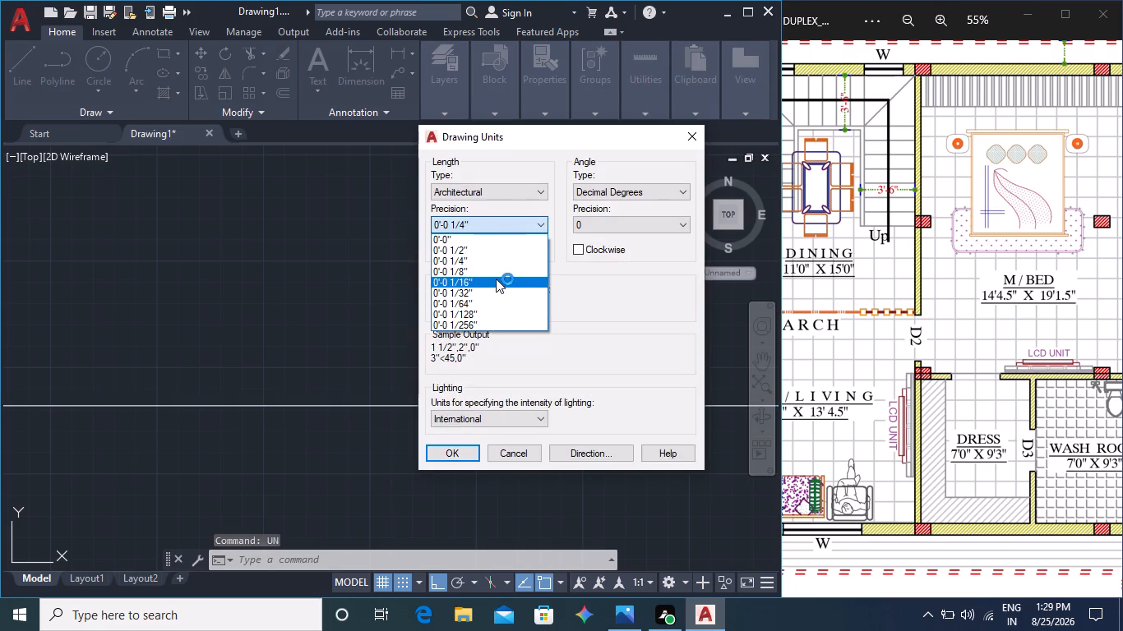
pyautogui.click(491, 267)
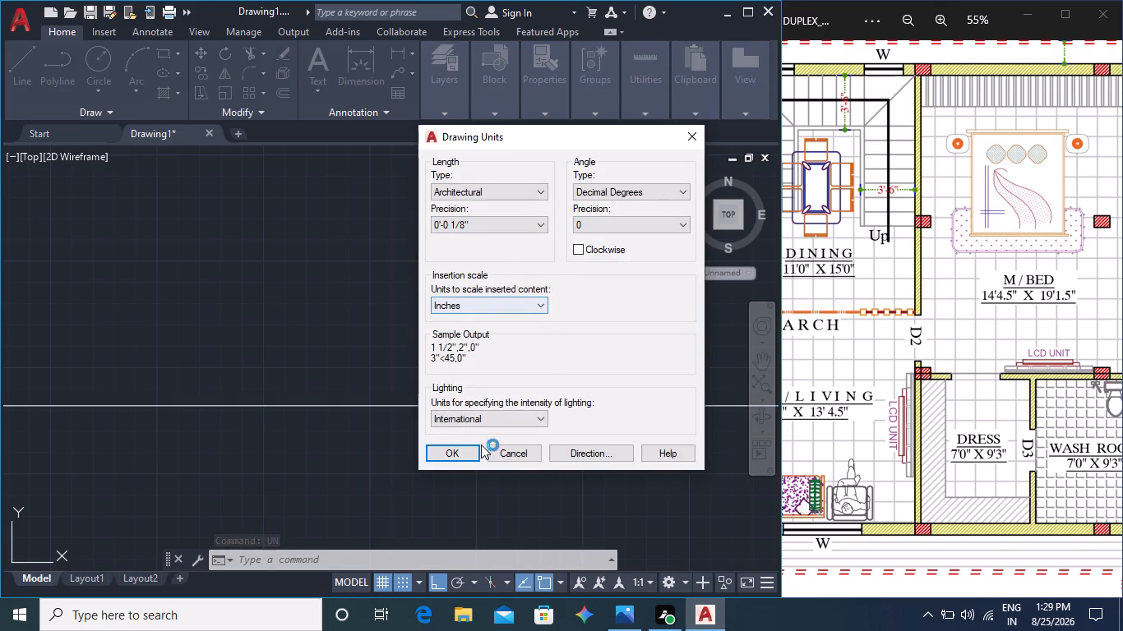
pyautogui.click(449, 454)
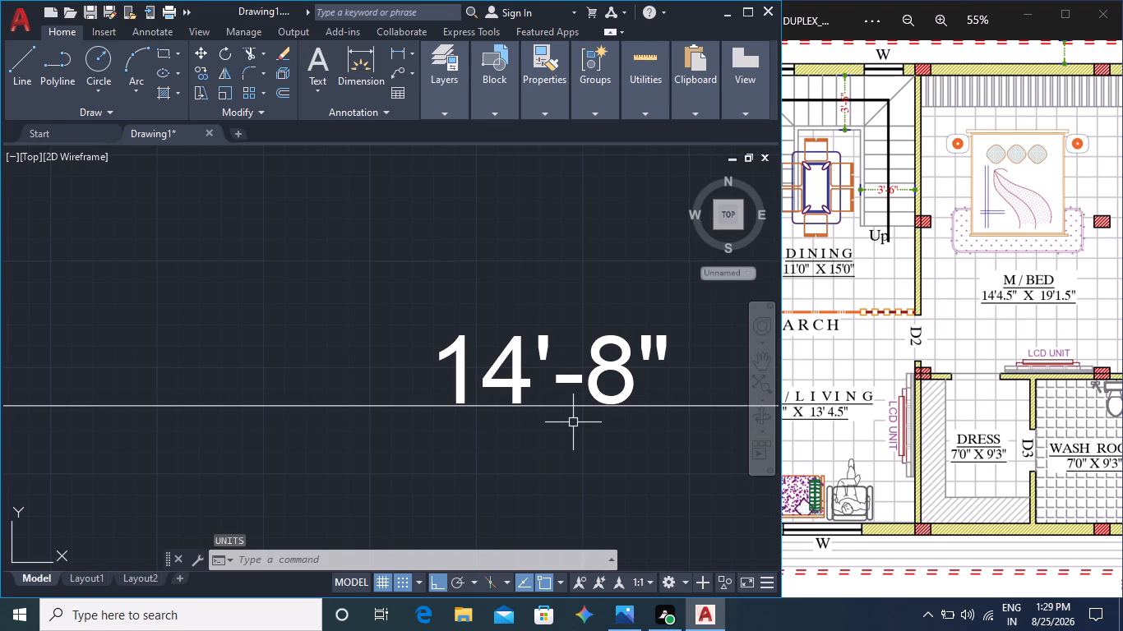
# Set the Standard dimension style's linear primary units precision to 0'-0 1/8" and make the style current.
pyautogui.press('d')
pyautogui.press('Return')
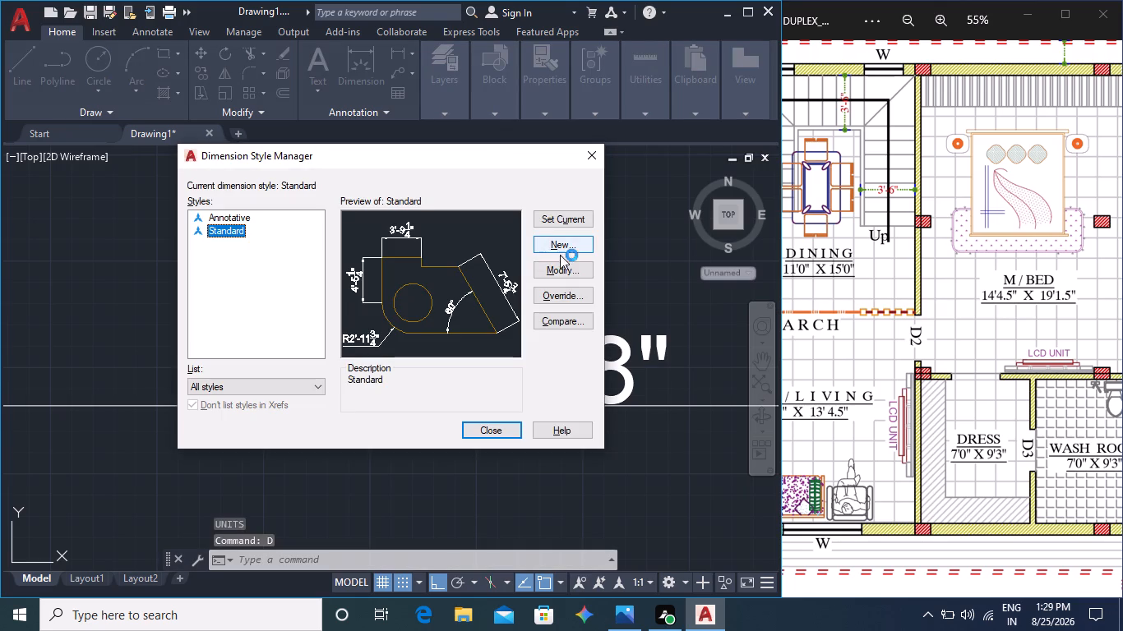
pyautogui.click(564, 269)
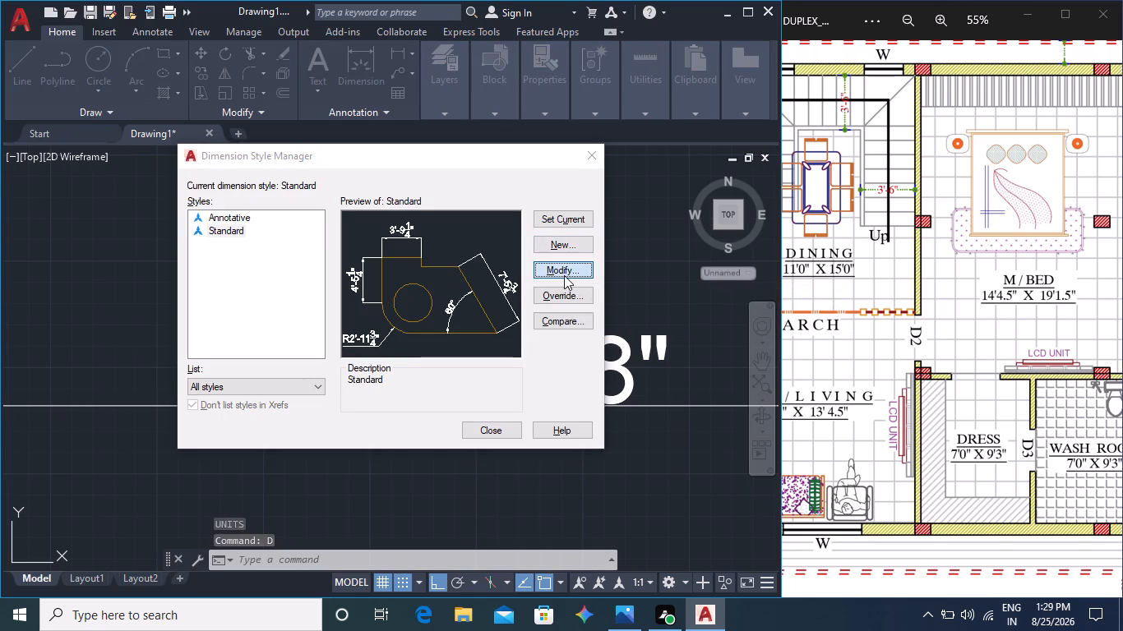
pyautogui.click(562, 270)
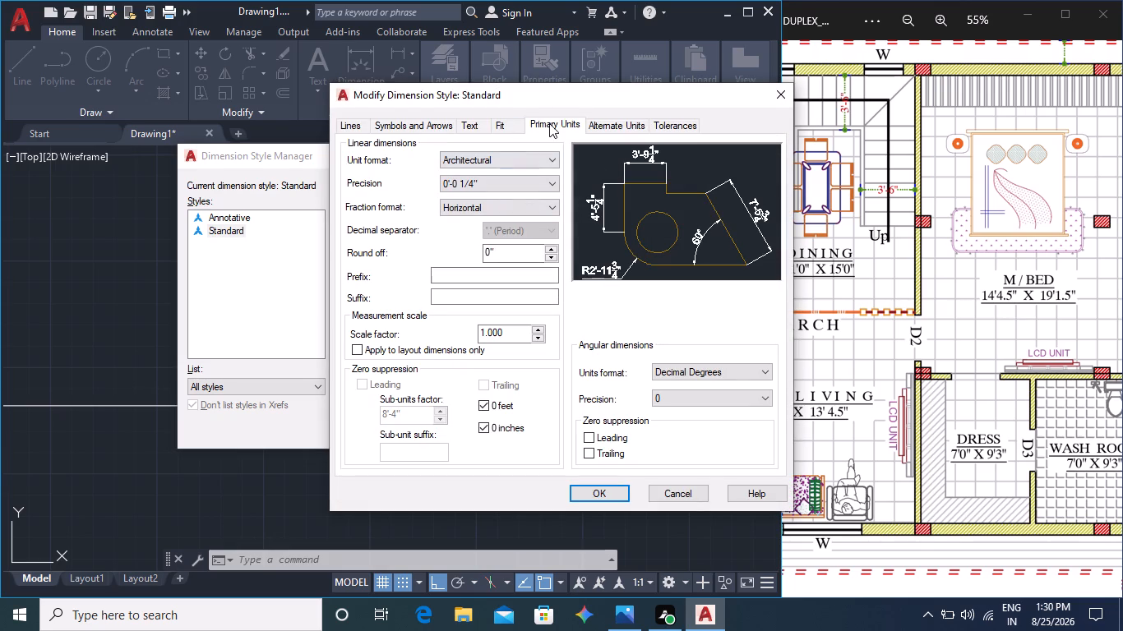
pyautogui.click(550, 123)
pyautogui.click(595, 121)
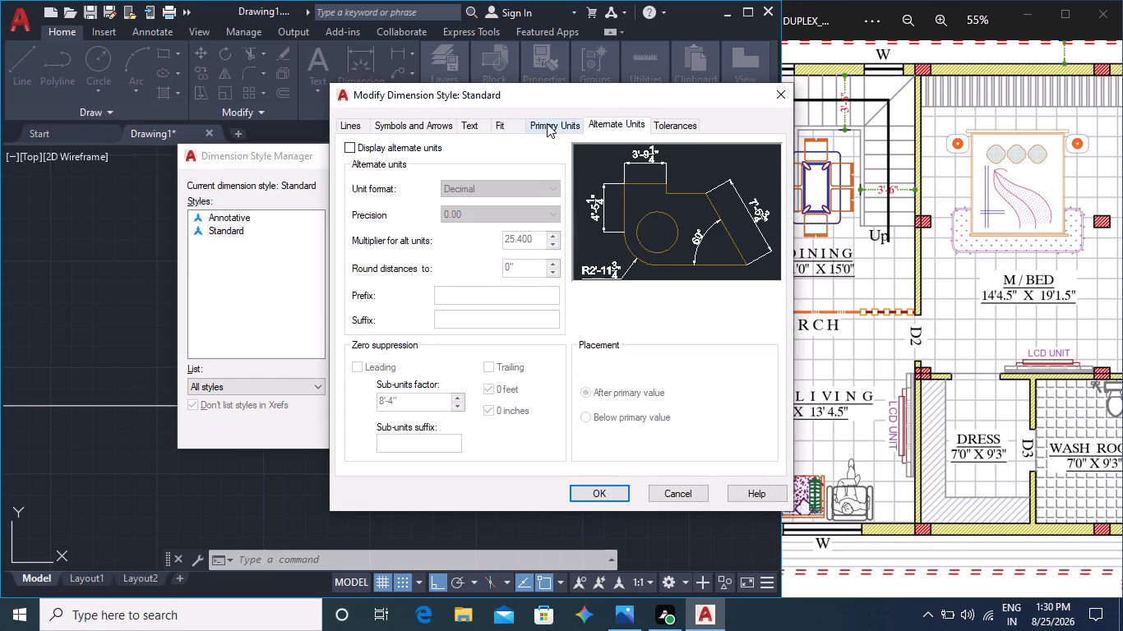
pyautogui.click(548, 123)
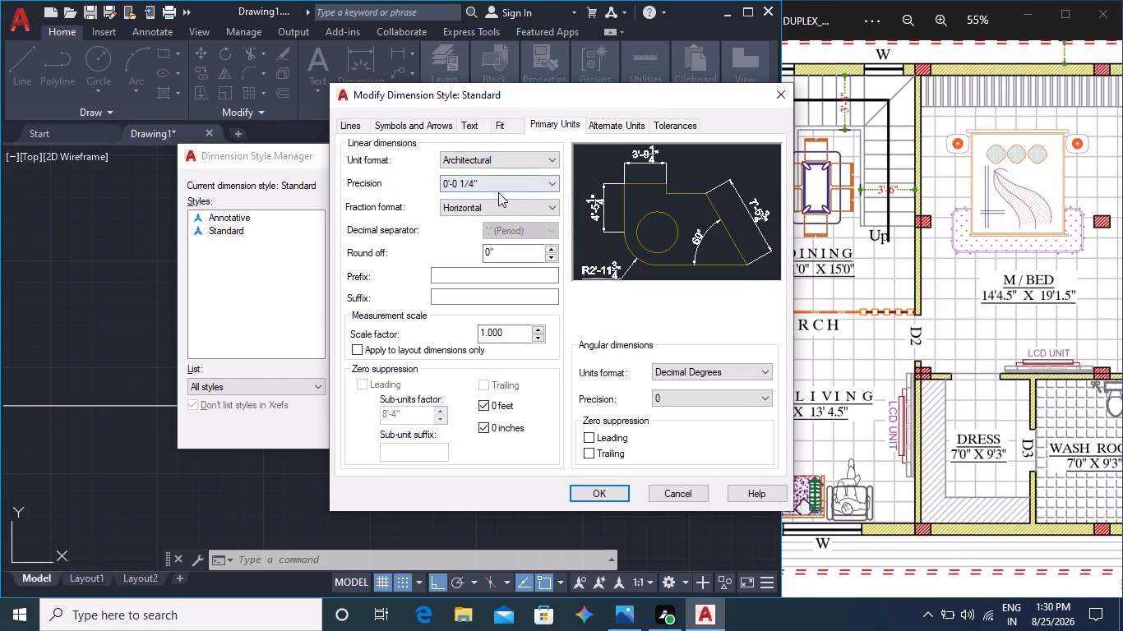
pyautogui.click(498, 191)
pyautogui.click(489, 229)
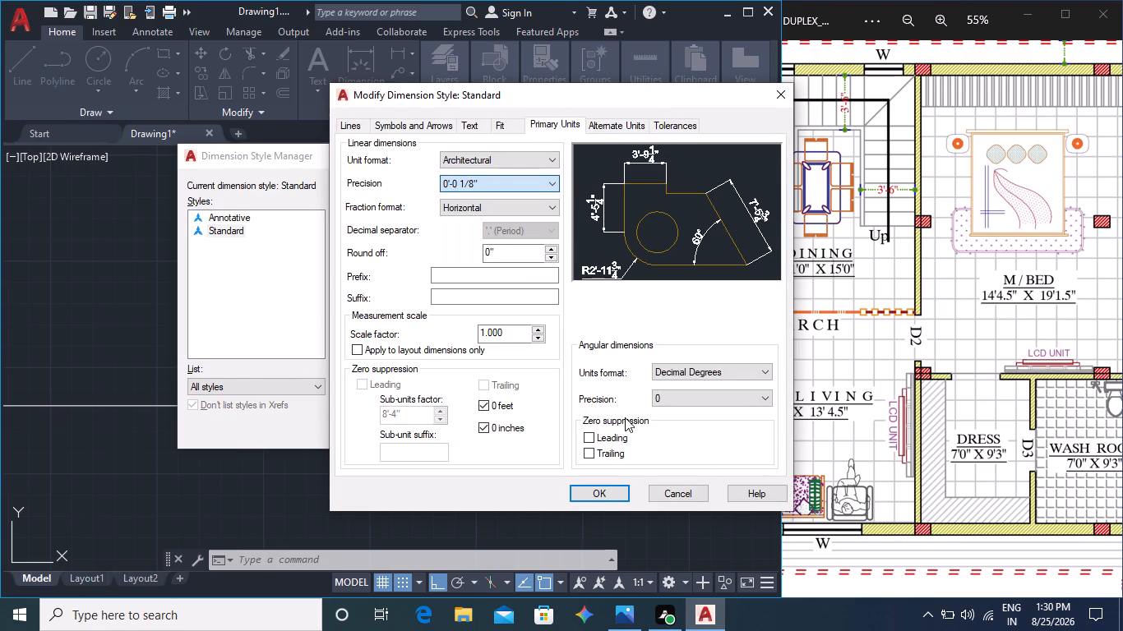
pyautogui.click(602, 491)
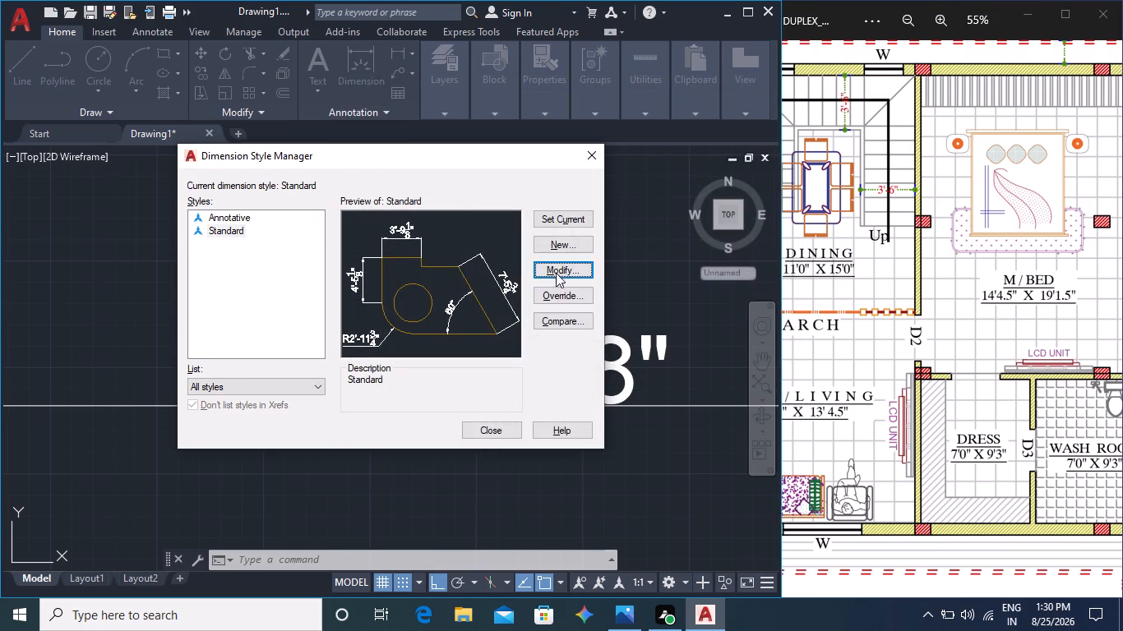
pyautogui.tripleClick(554, 218)
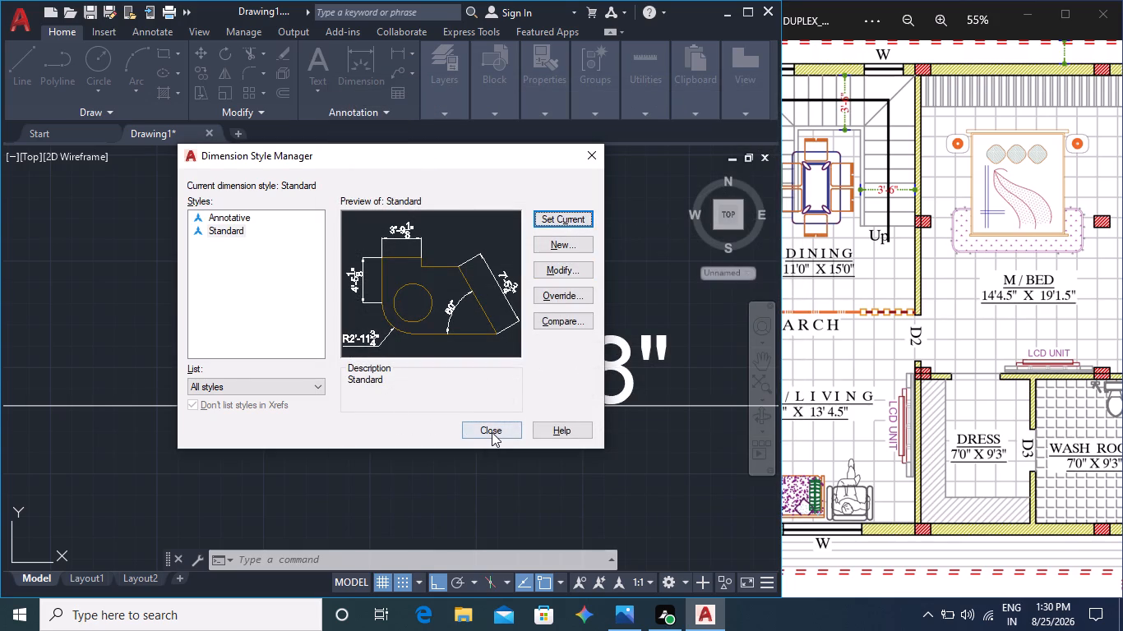
pyautogui.click(492, 432)
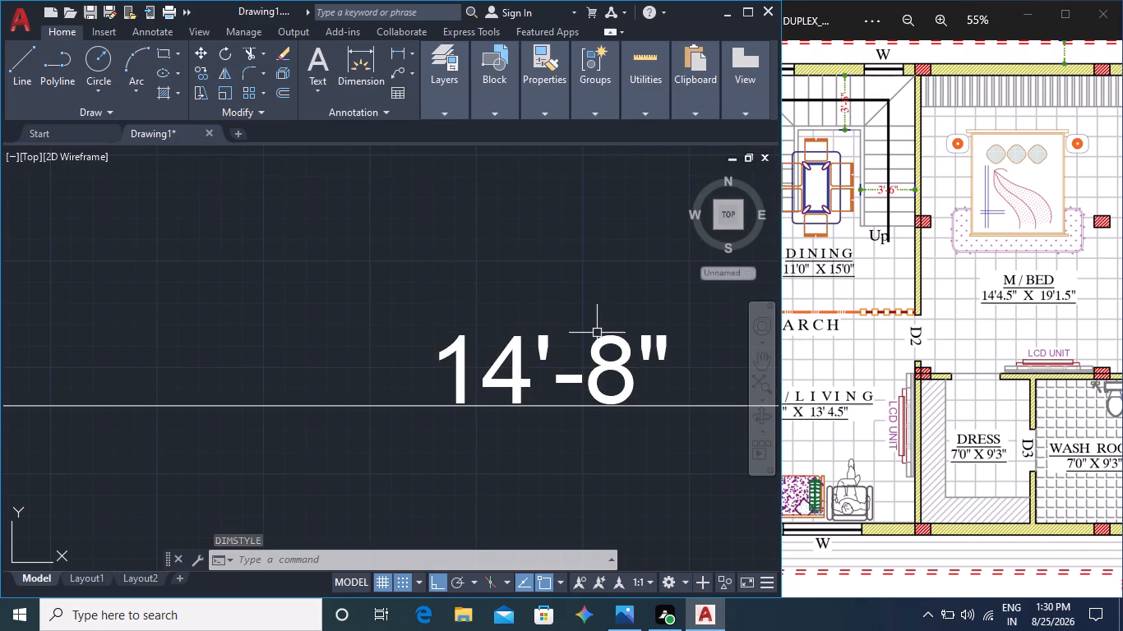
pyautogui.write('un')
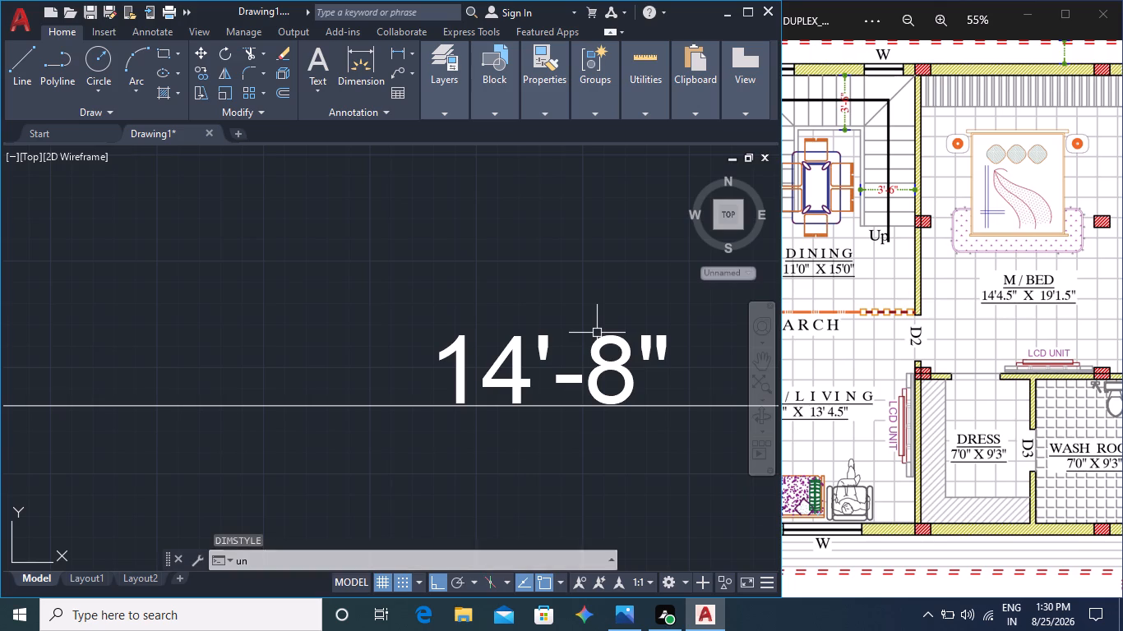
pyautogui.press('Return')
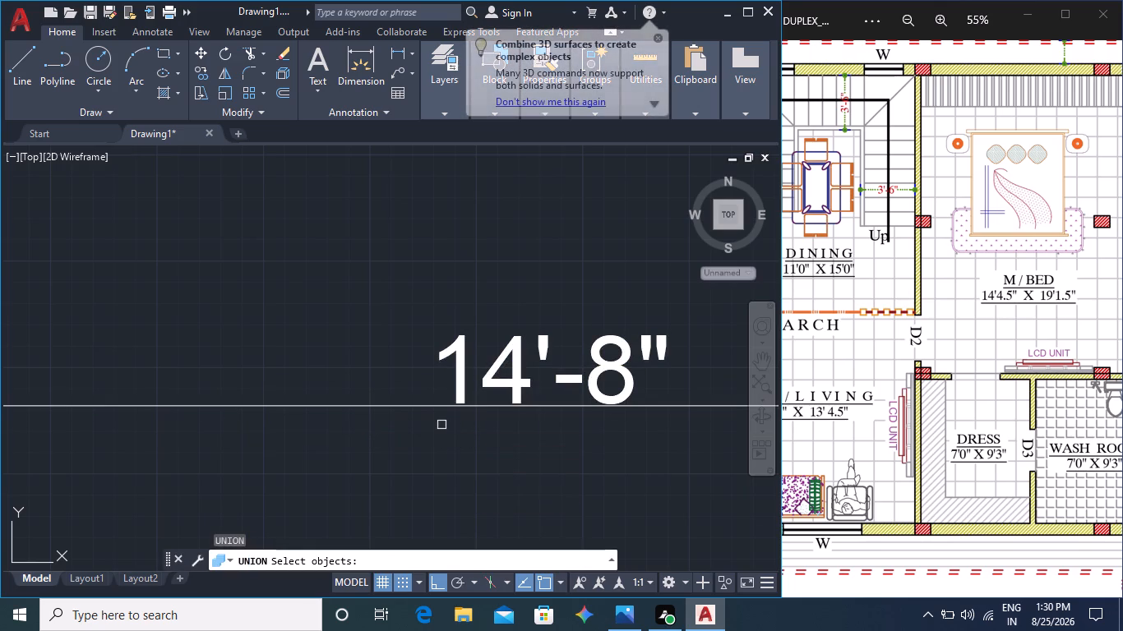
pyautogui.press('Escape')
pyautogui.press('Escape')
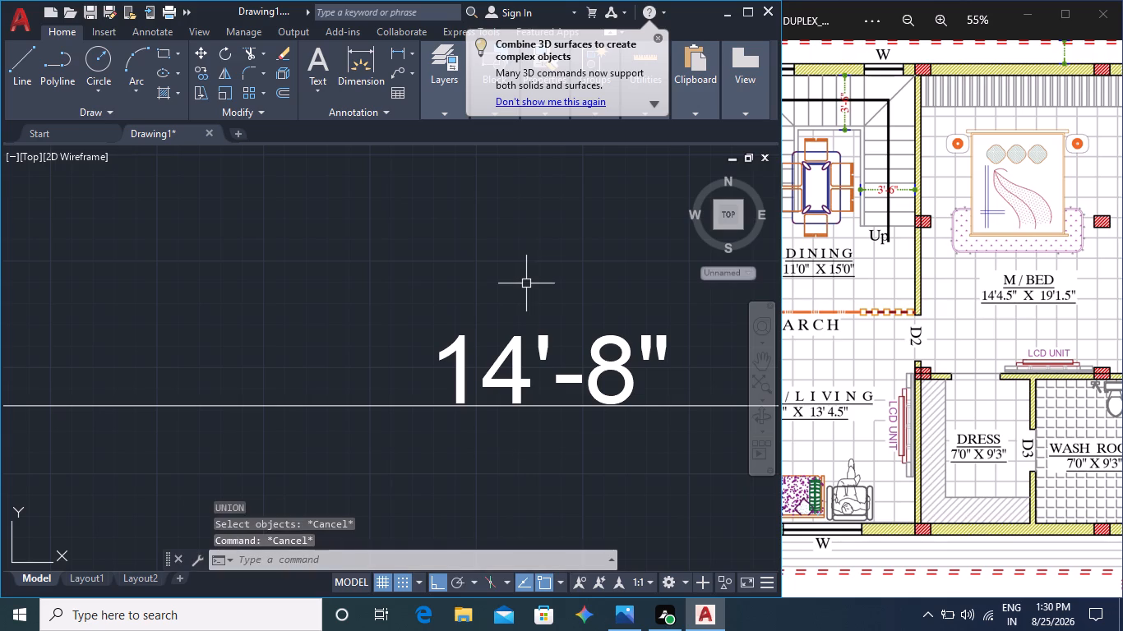
# Set the drawing units' length precision to 0'-0 1/4".
pyautogui.write('un')
pyautogui.press('Return')
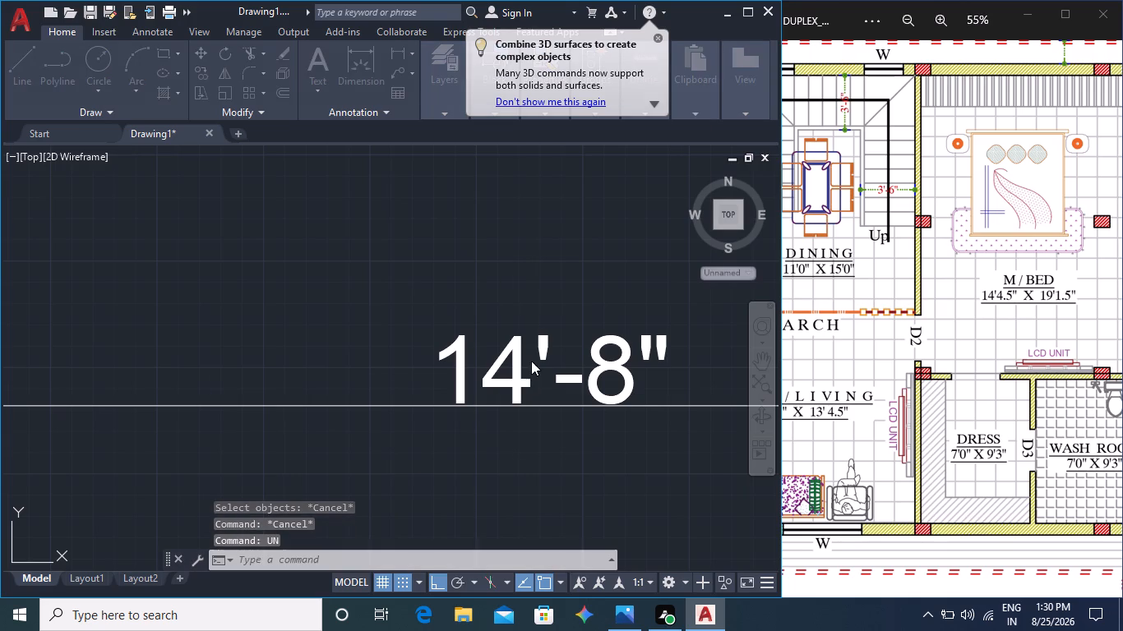
pyautogui.click(490, 229)
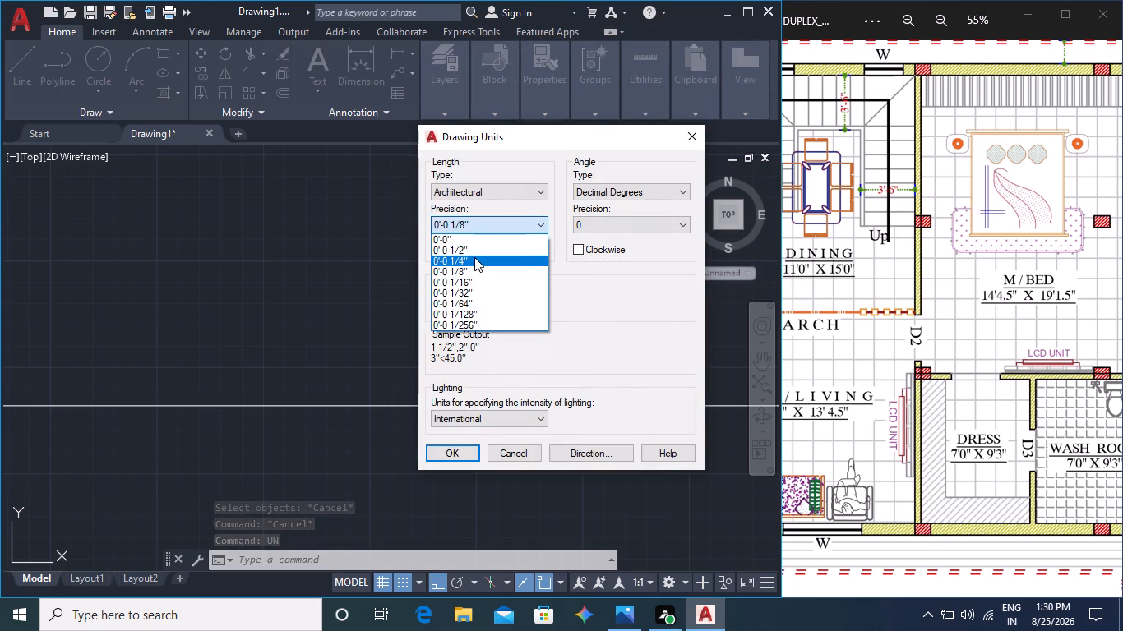
pyautogui.click(474, 257)
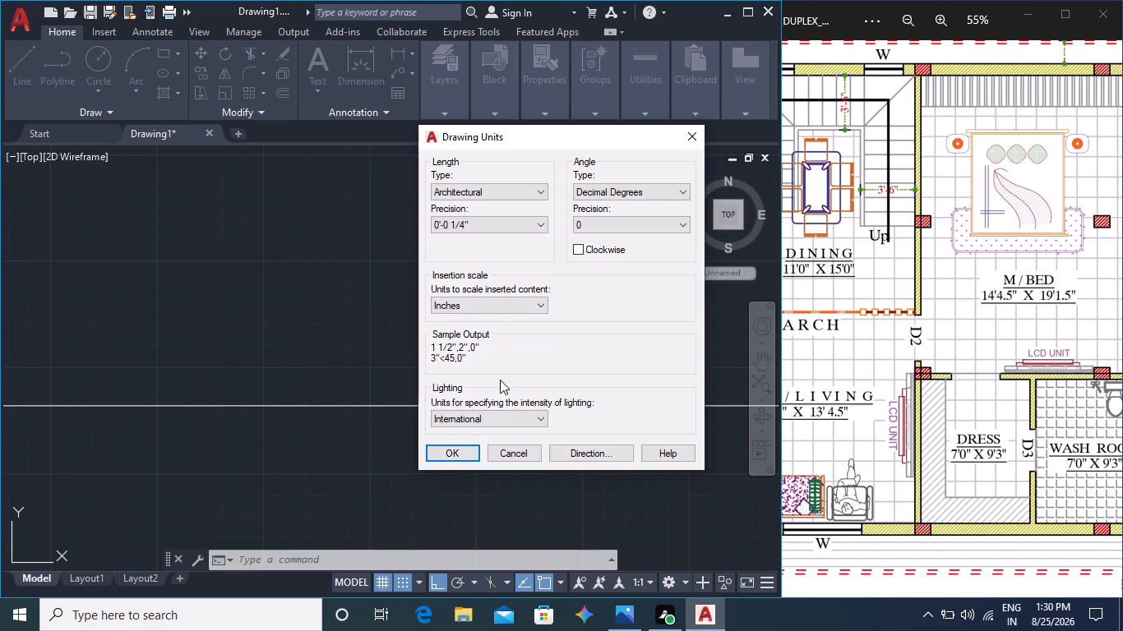
pyautogui.click(449, 449)
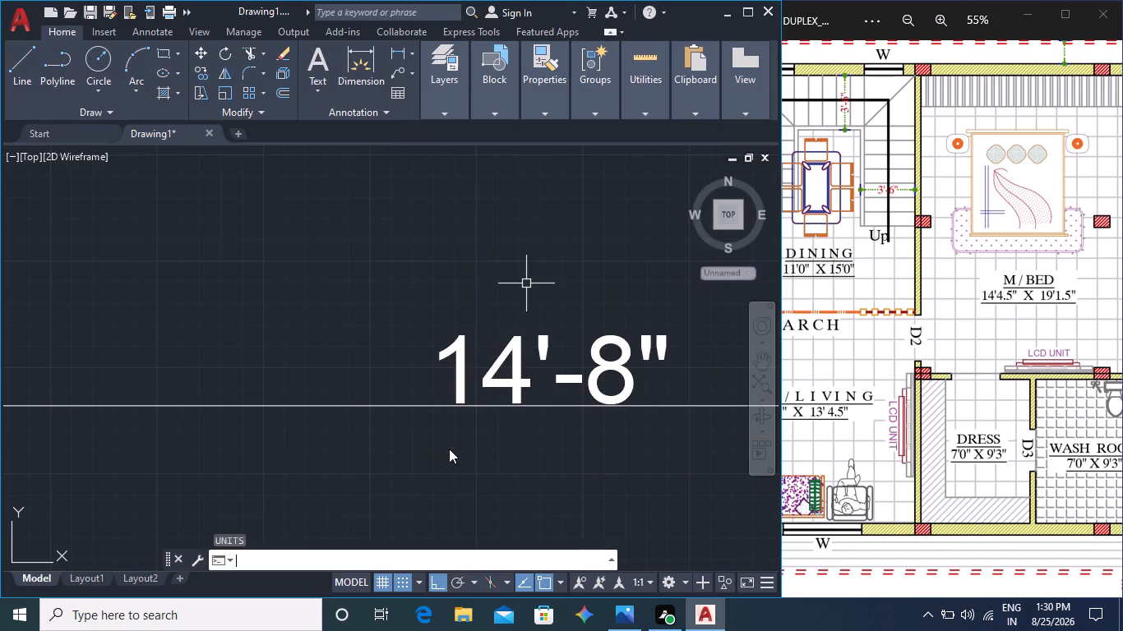
# Set the drawing units' angle precision to 0.000.
pyautogui.scroll(-1, 640, 403)
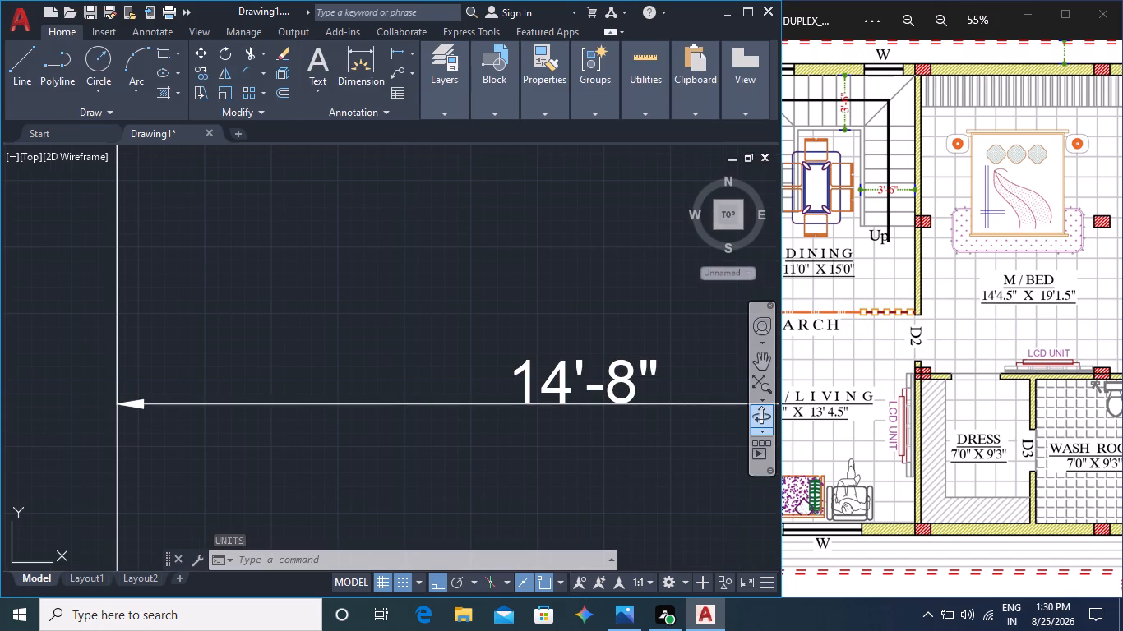
pyautogui.press('u')
pyautogui.press('n')
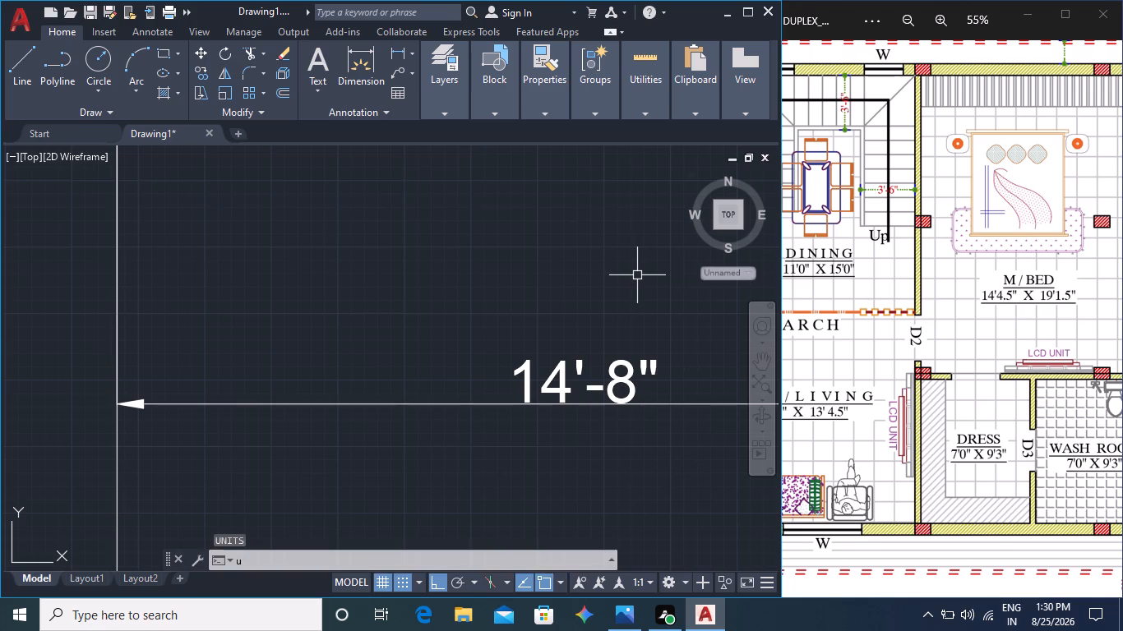
pyautogui.press('Return')
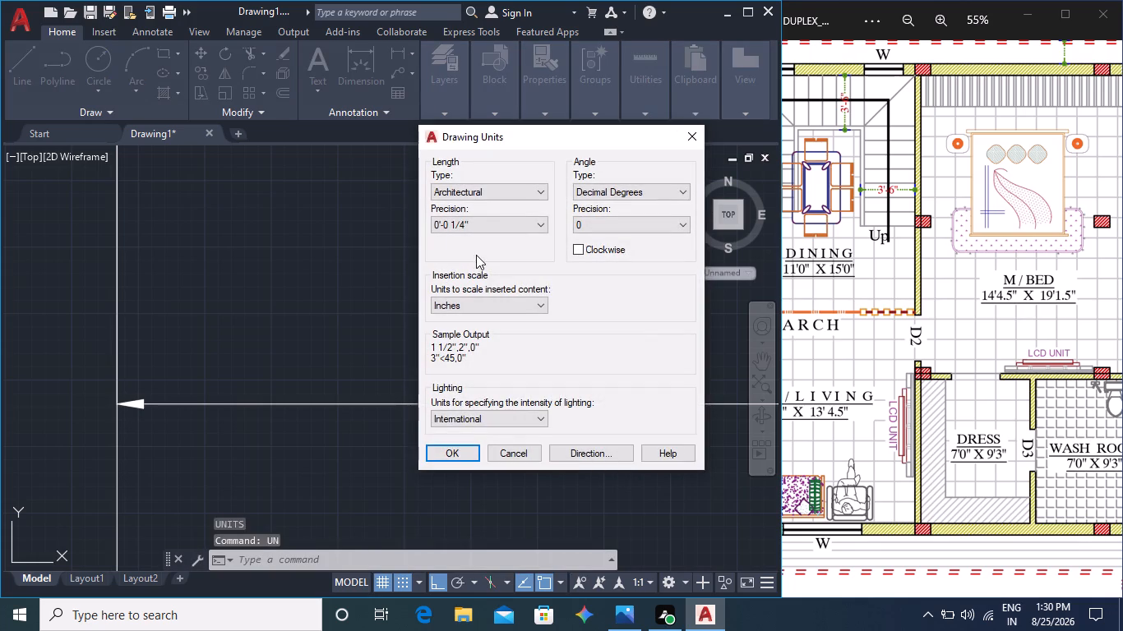
pyautogui.click(639, 217)
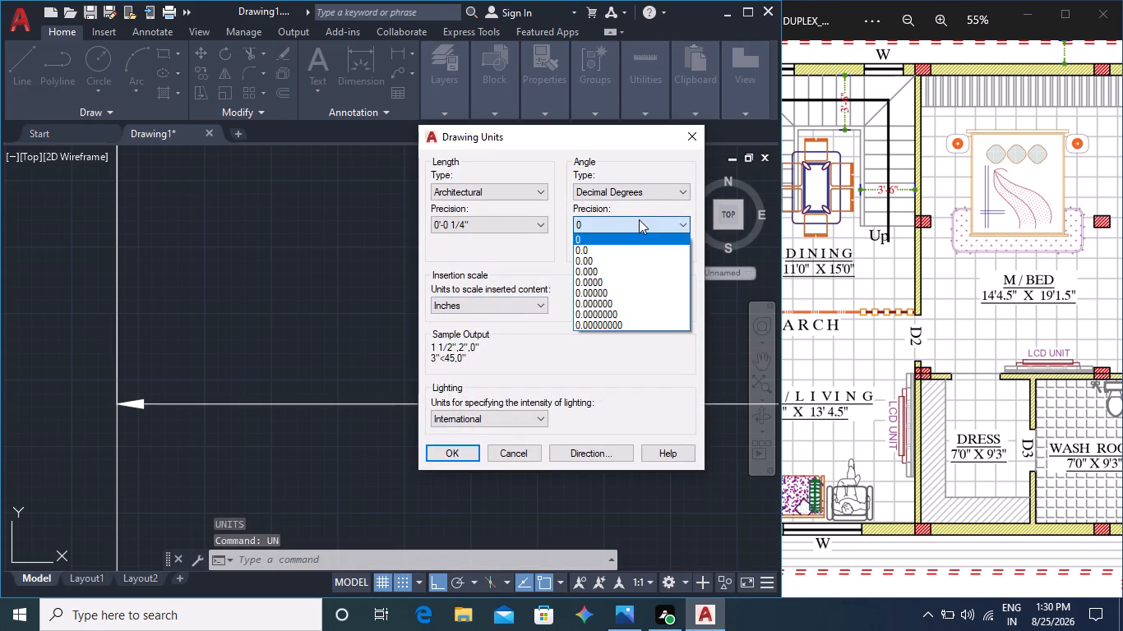
pyautogui.click(601, 262)
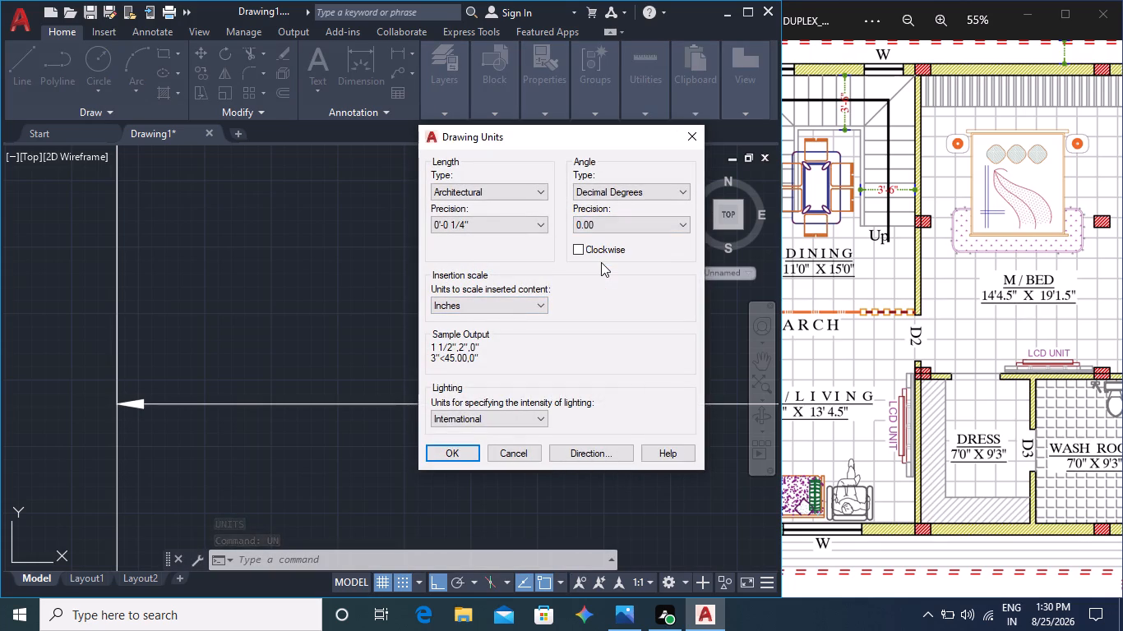
pyautogui.click(608, 225)
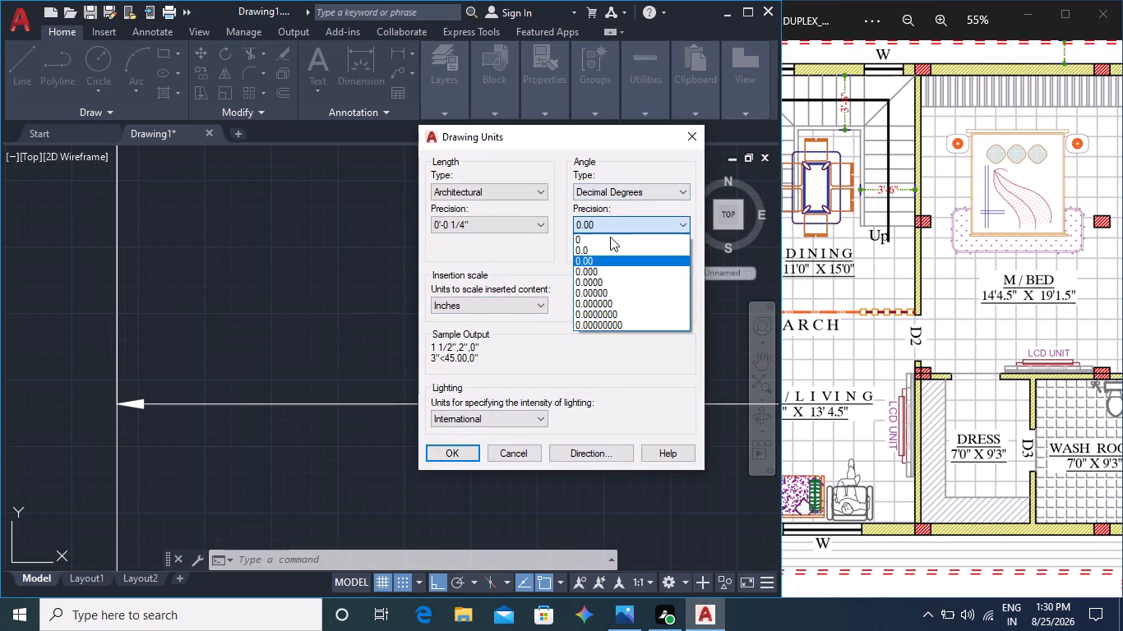
pyautogui.click(608, 267)
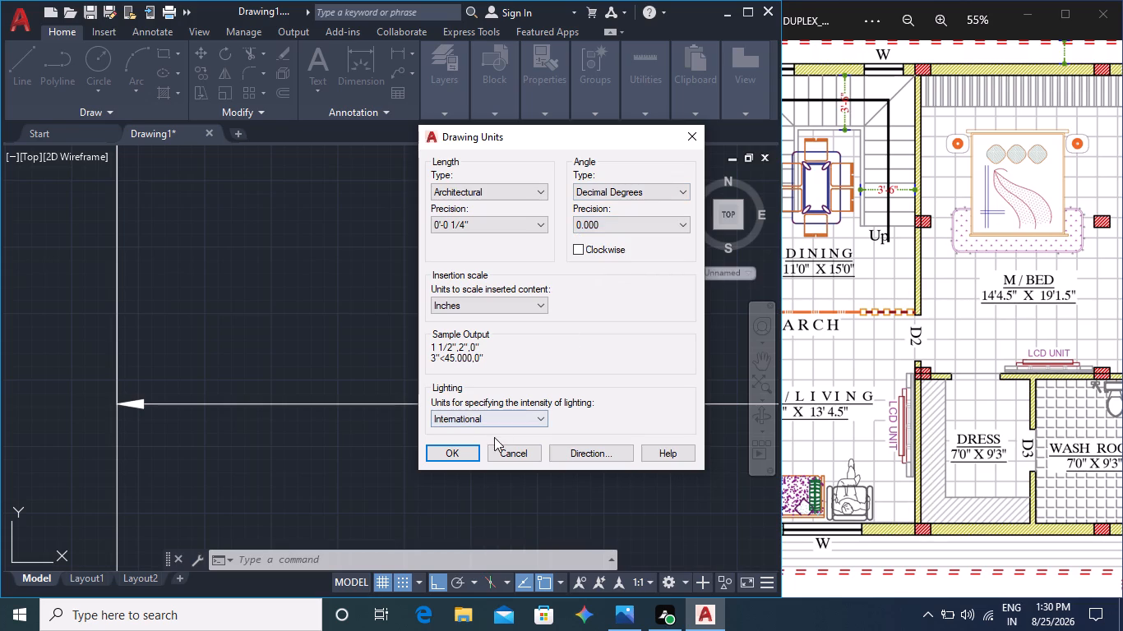
pyautogui.click(459, 446)
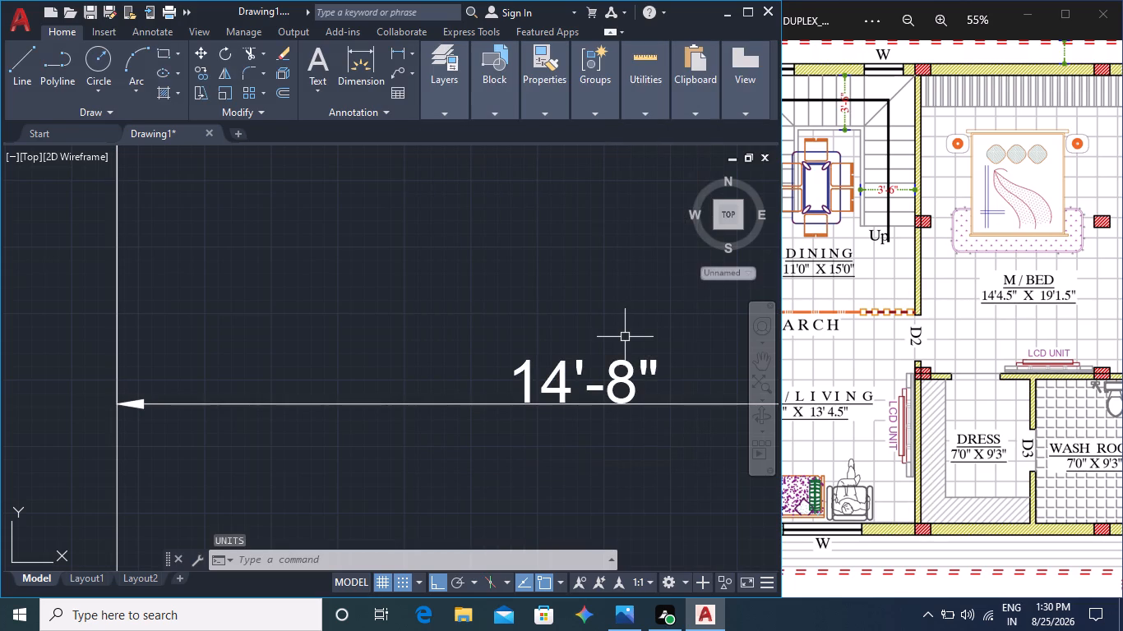
# Set the Standard dimension style's linear primary units precision to 0'-0 1/4" and make the style current.
pyautogui.press('d')
pyautogui.press('Return')
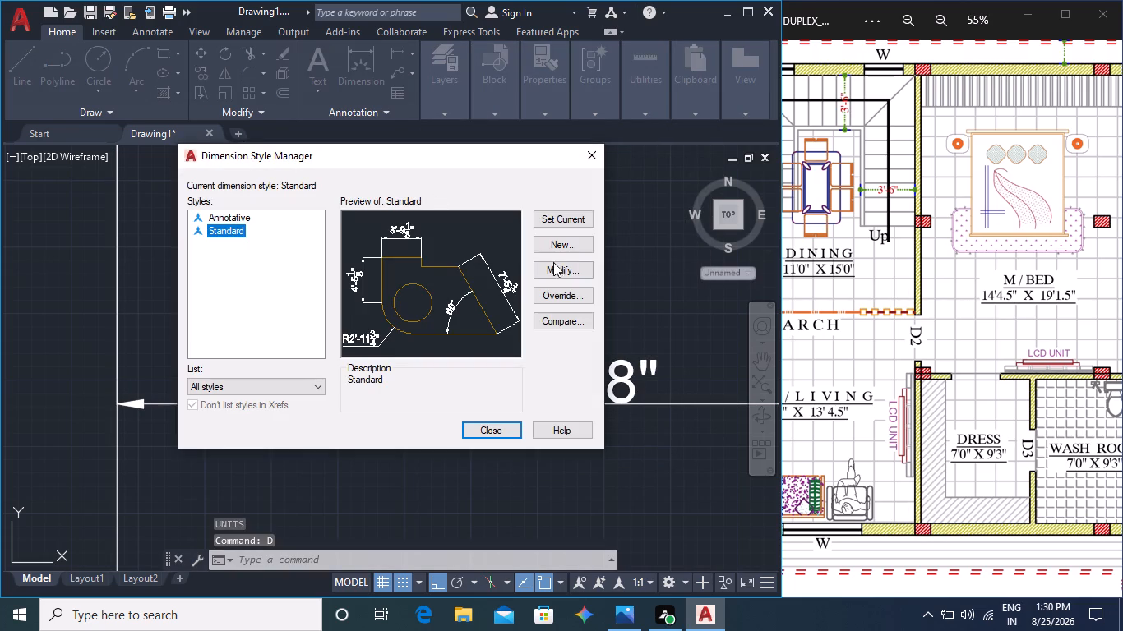
pyautogui.click(554, 267)
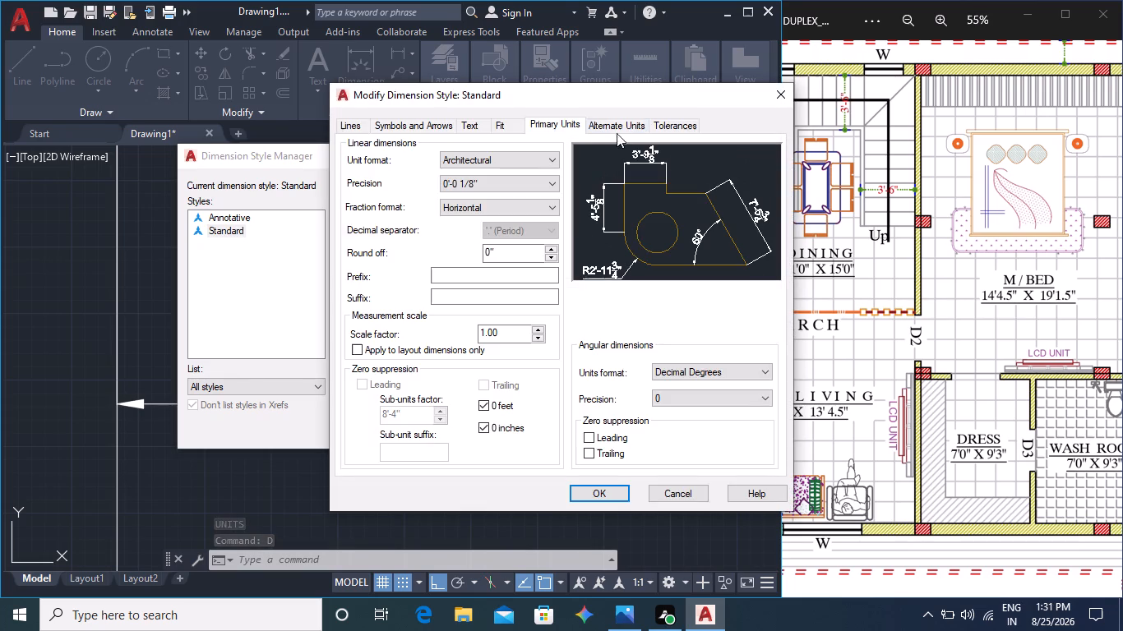
pyautogui.click(619, 127)
pyautogui.tripleClick(506, 213)
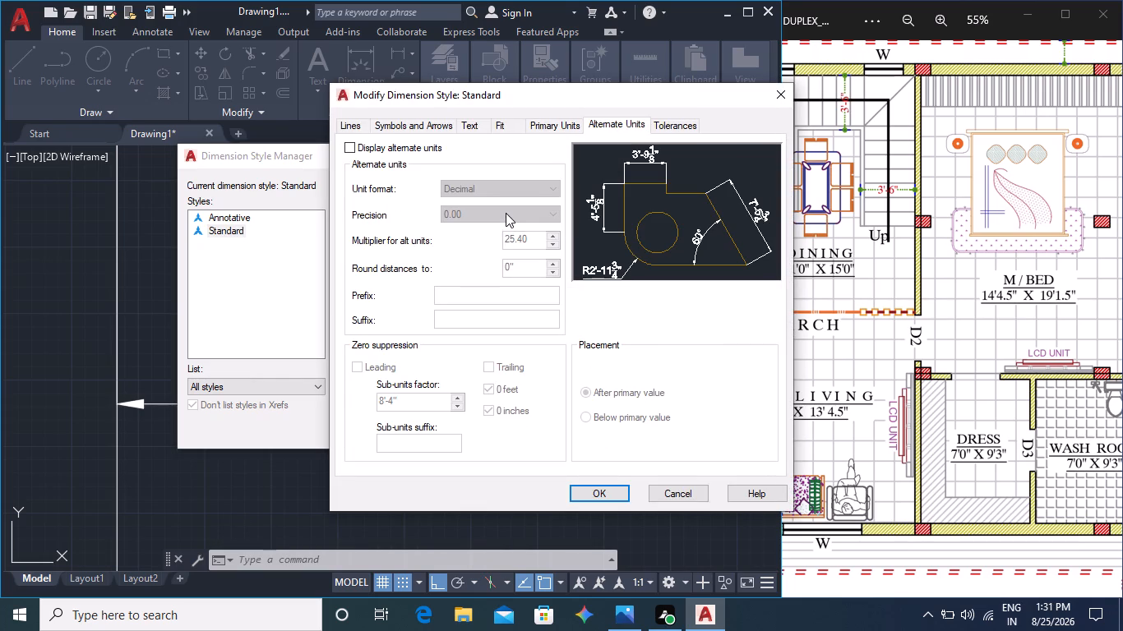
pyautogui.click(540, 187)
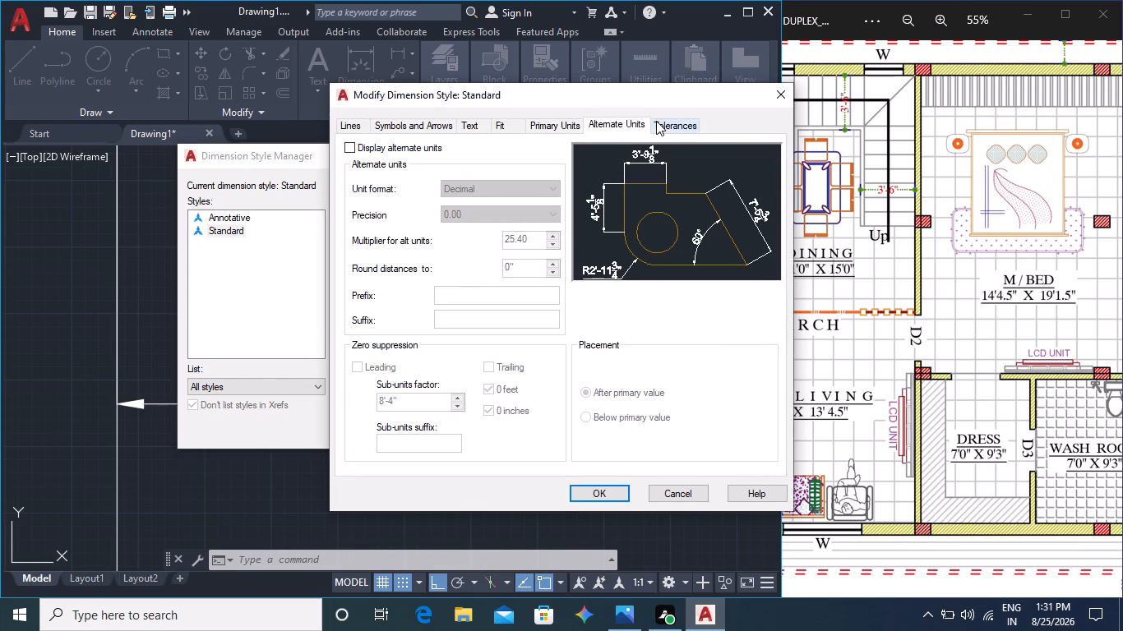
pyautogui.click(656, 121)
pyautogui.click(561, 124)
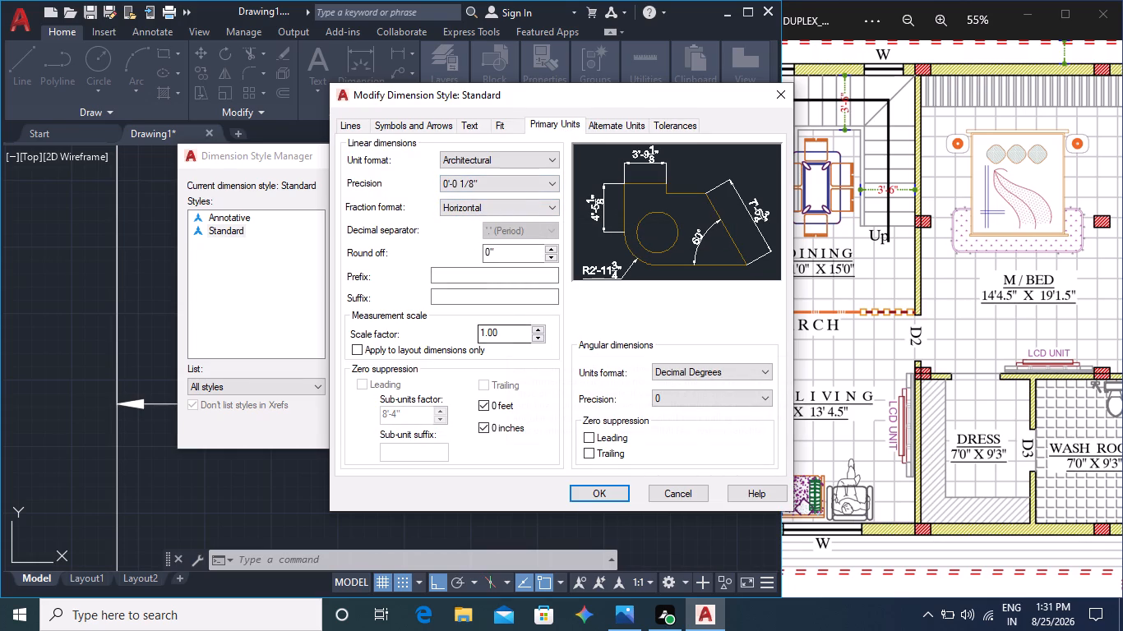
pyautogui.click(491, 123)
pyautogui.click(501, 125)
pyautogui.click(551, 126)
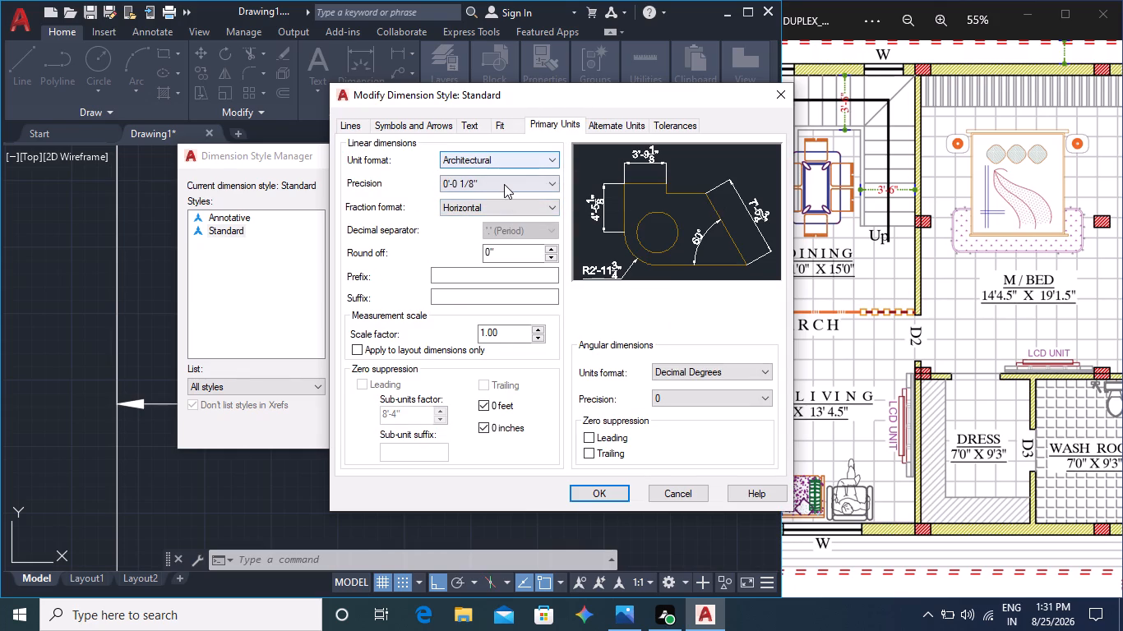
pyautogui.click(504, 184)
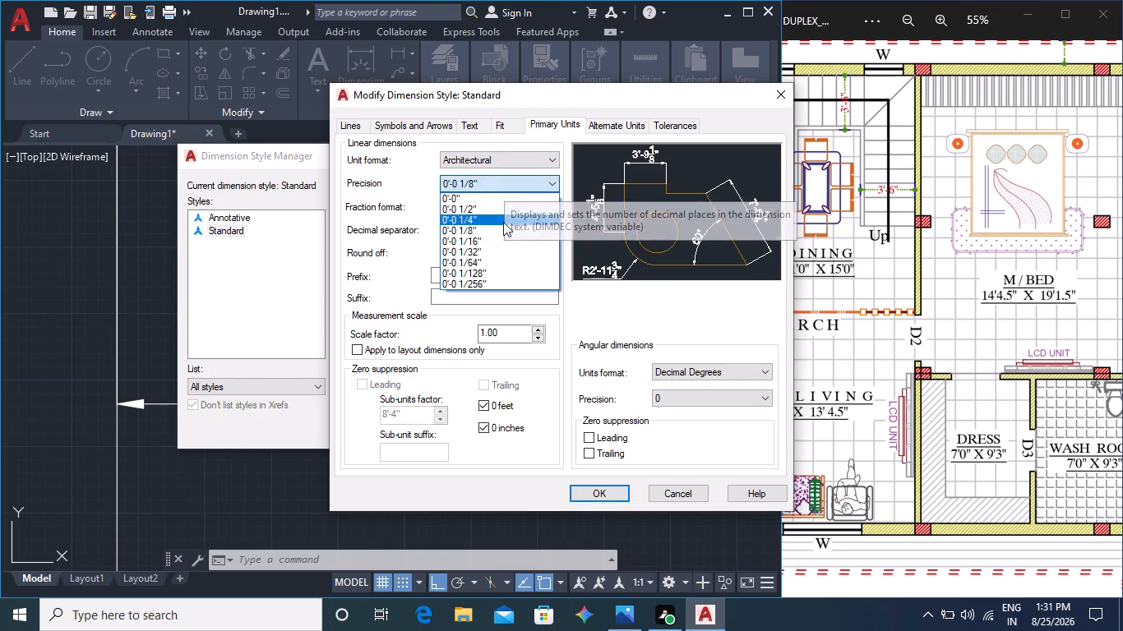
pyautogui.click(503, 222)
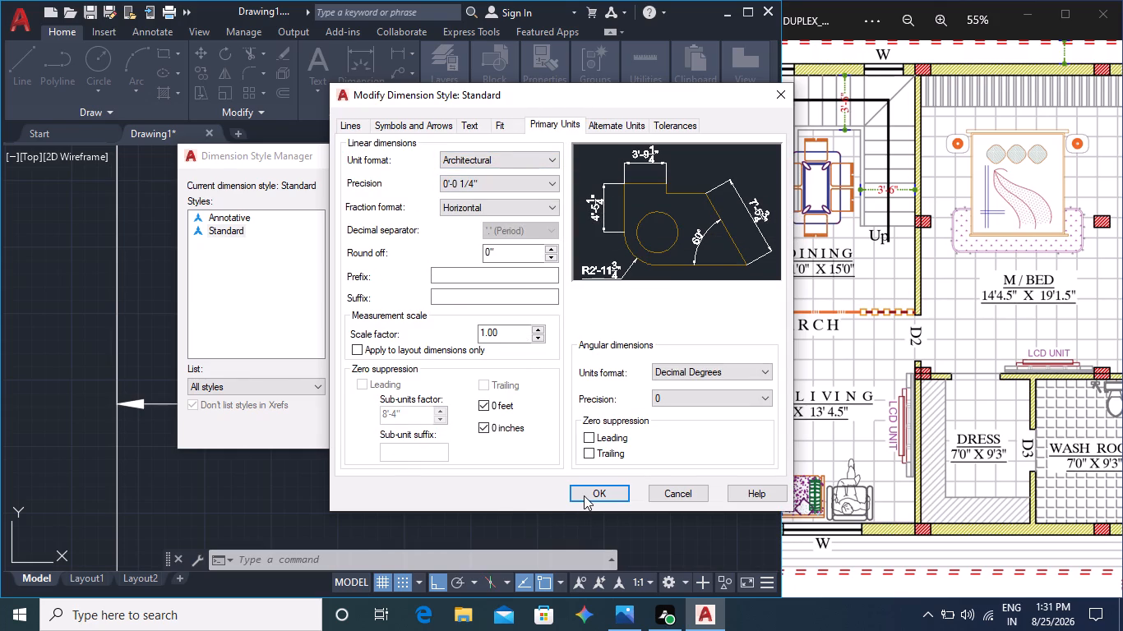
pyautogui.click(584, 495)
pyautogui.click(572, 219)
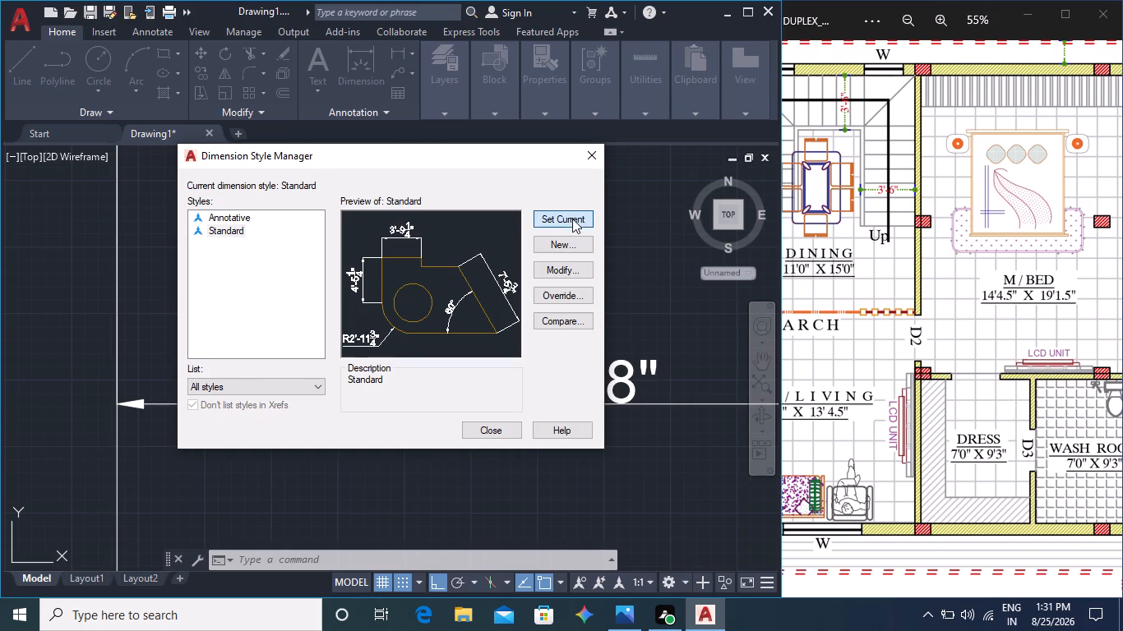
pyautogui.click(486, 432)
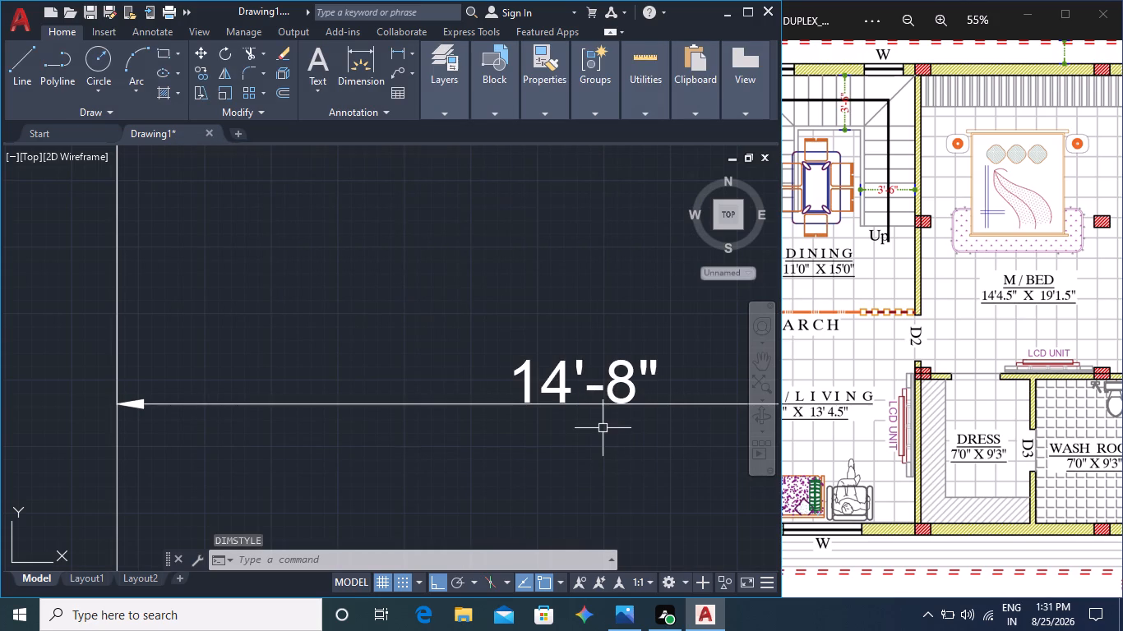
# Delete the master bedroom width dimension.
pyautogui.scroll(-1, 618, 408)
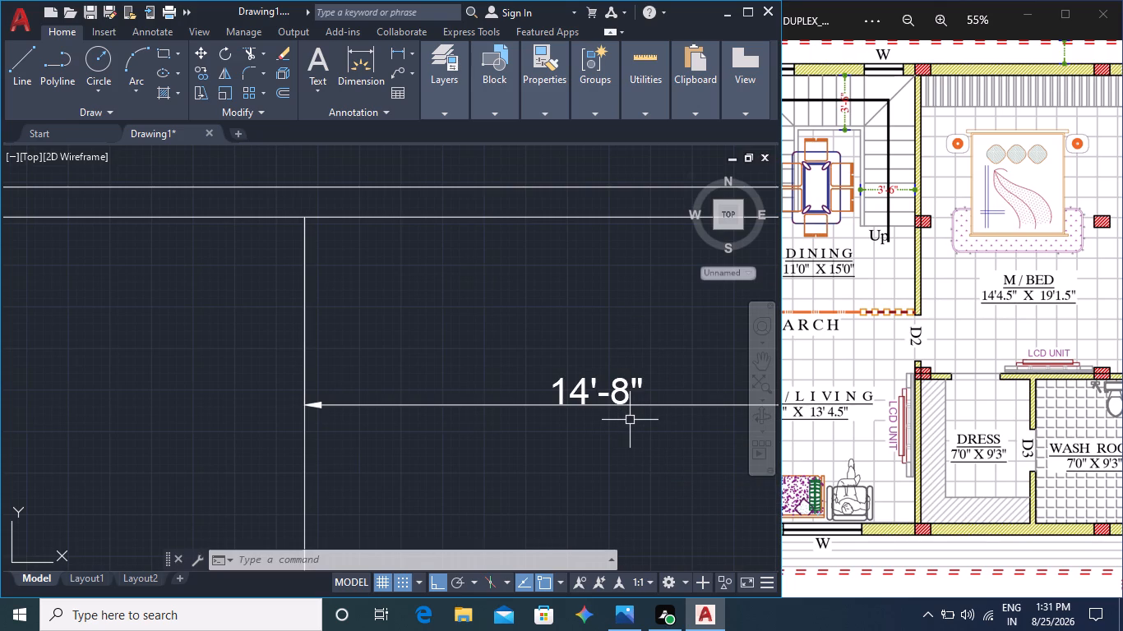
pyautogui.scroll(1, 629, 408)
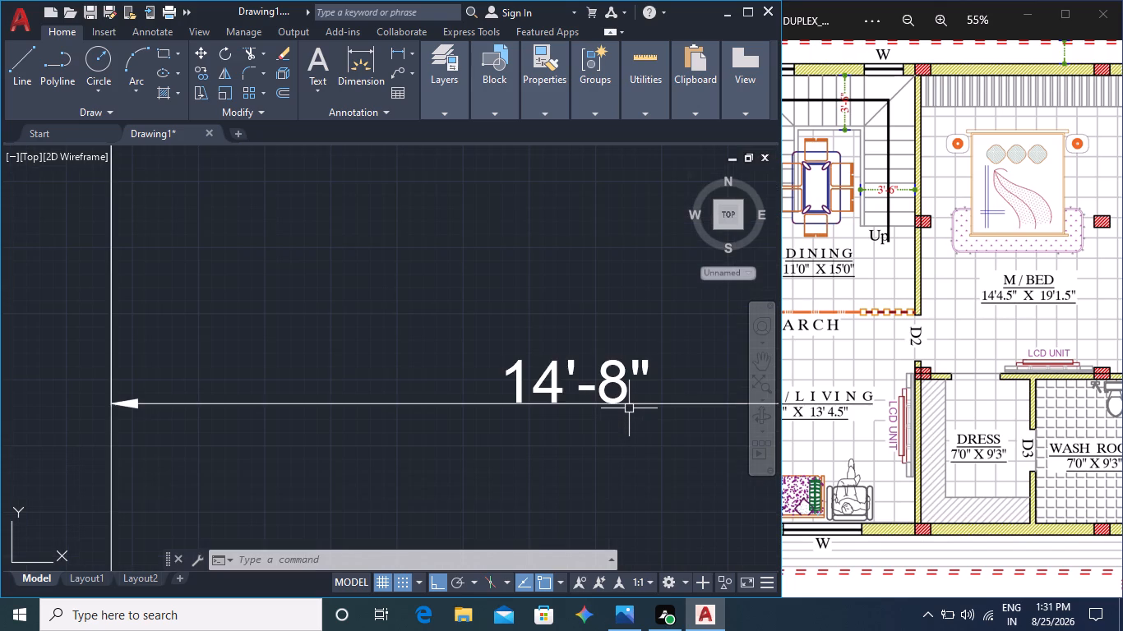
pyautogui.scroll(-1, 629, 408)
pyautogui.scroll(1, 629, 408)
pyautogui.click(608, 381)
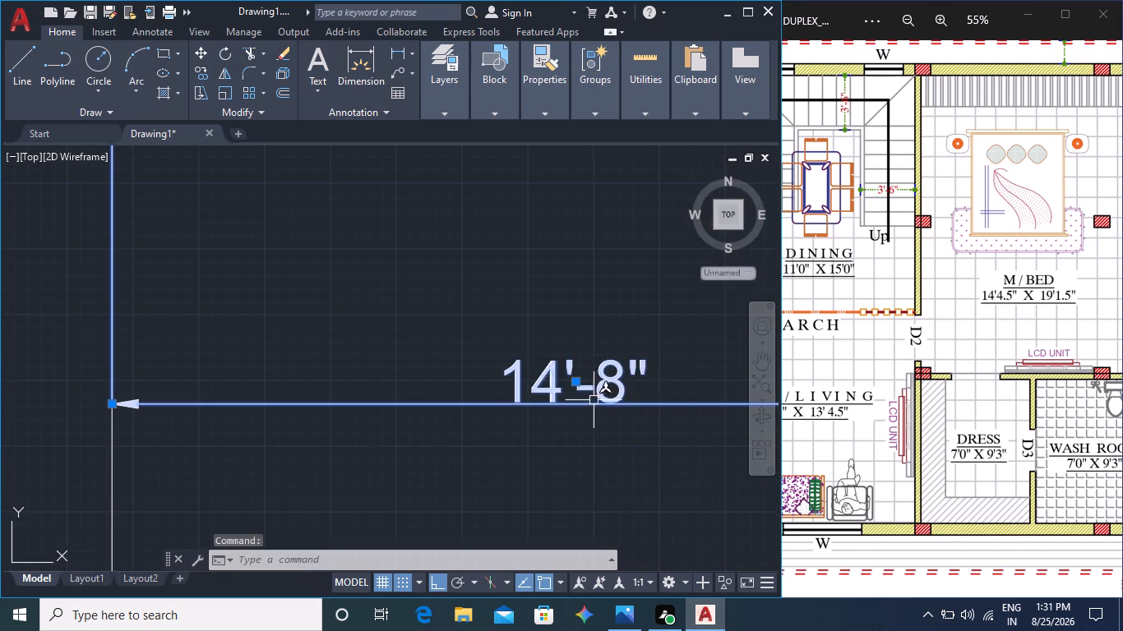
pyautogui.press('Delete')
# Add a 14'4.5" linear dimension from the master bedroom's inner top-right corner toward the interior wall, placed below the top wall.
pyautogui.click(368, 93)
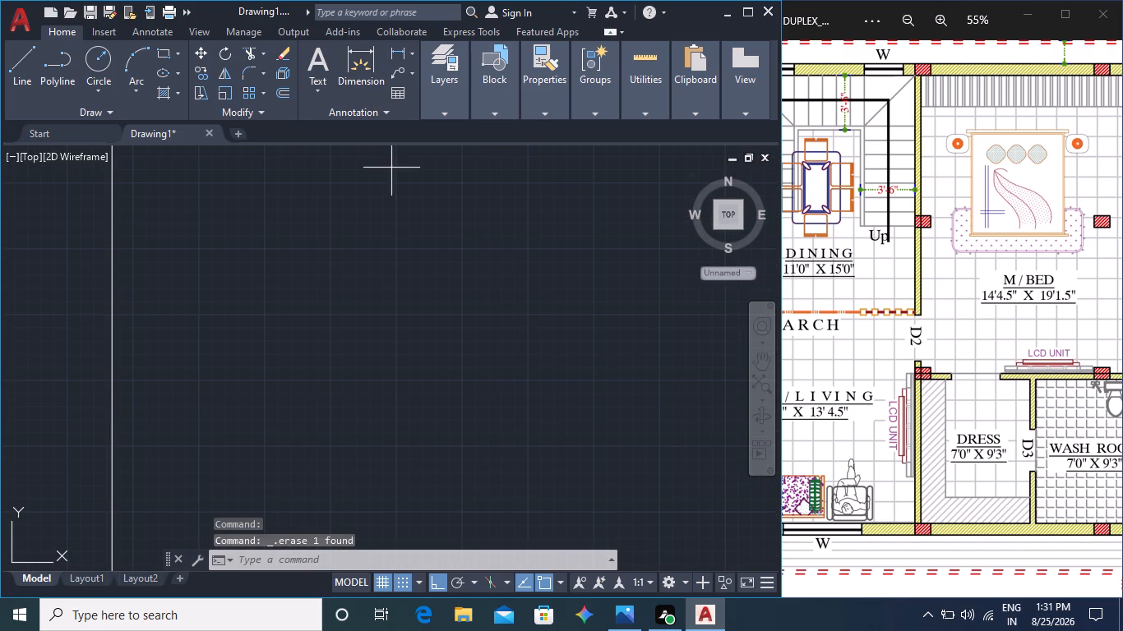
pyautogui.moveTo(481, 281); pyautogui.dragTo(194, 315, button='middle')
pyautogui.scroll(-3, 217, 332)
pyautogui.scroll(4, 432, 280)
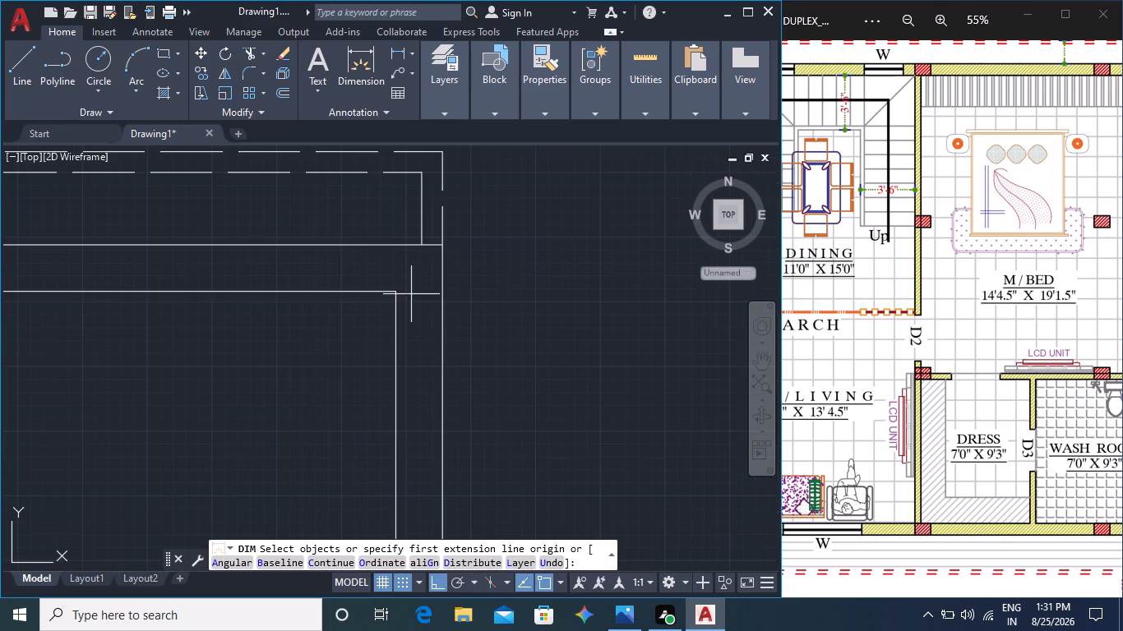
pyautogui.click(394, 292)
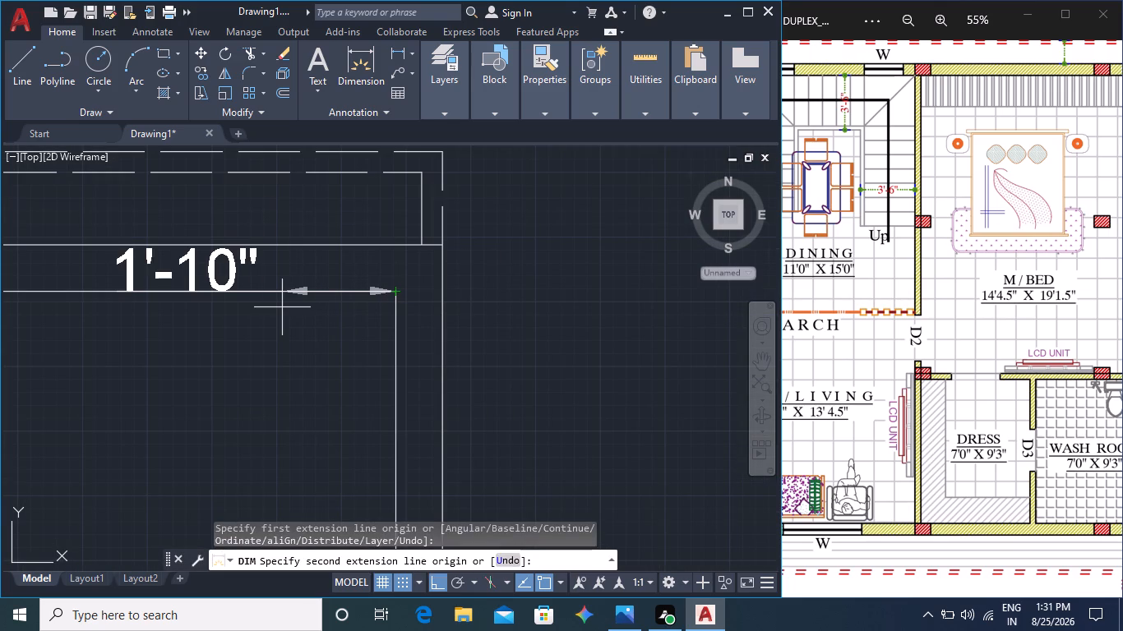
pyautogui.moveTo(283, 306); pyautogui.dragTo(530, 293, button='middle')
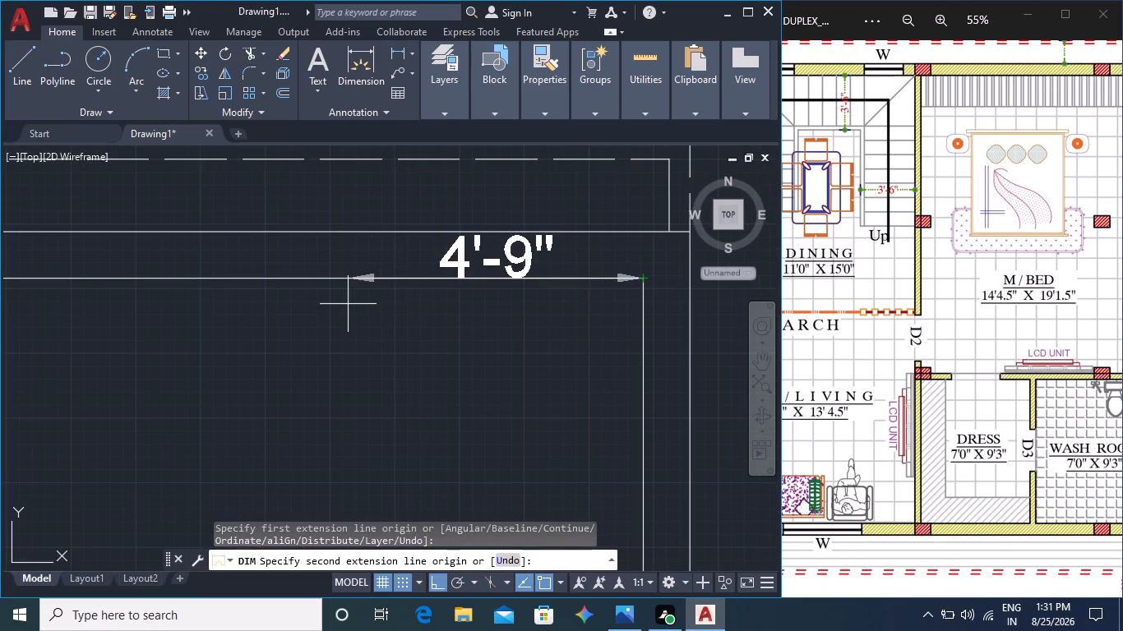
pyautogui.write('14')
pyautogui.press("'")
pyautogui.press('4')
pyautogui.write('.5"')
pyautogui.press('Return')
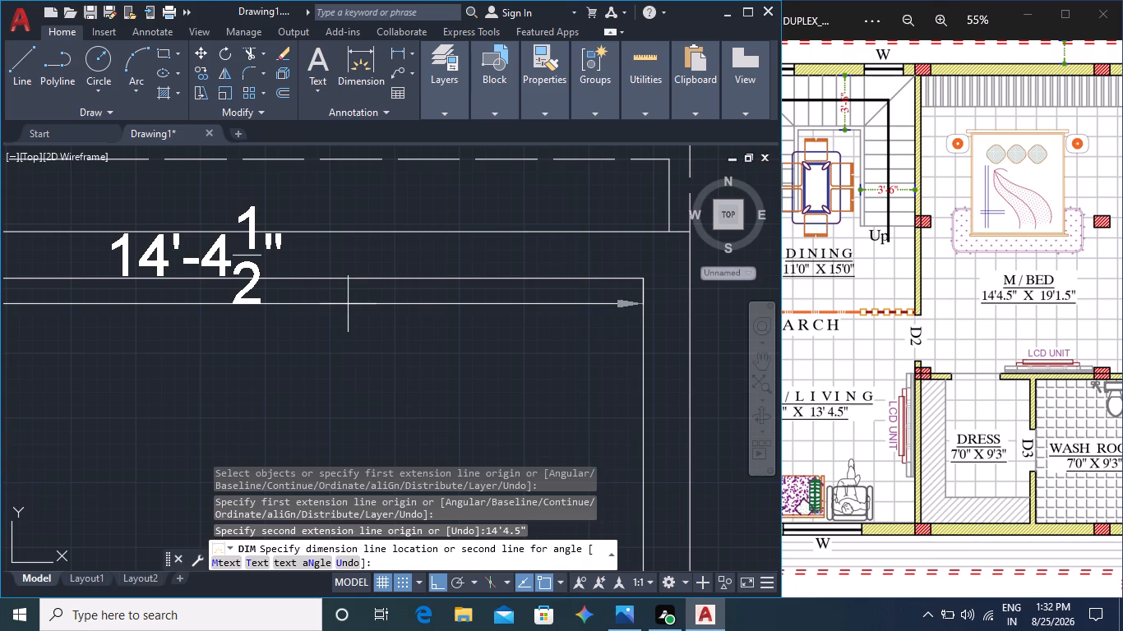
pyautogui.scroll(-2, 328, 396)
pyautogui.moveTo(328, 396); pyautogui.dragTo(483, 345, button='middle')
pyautogui.click(446, 358)
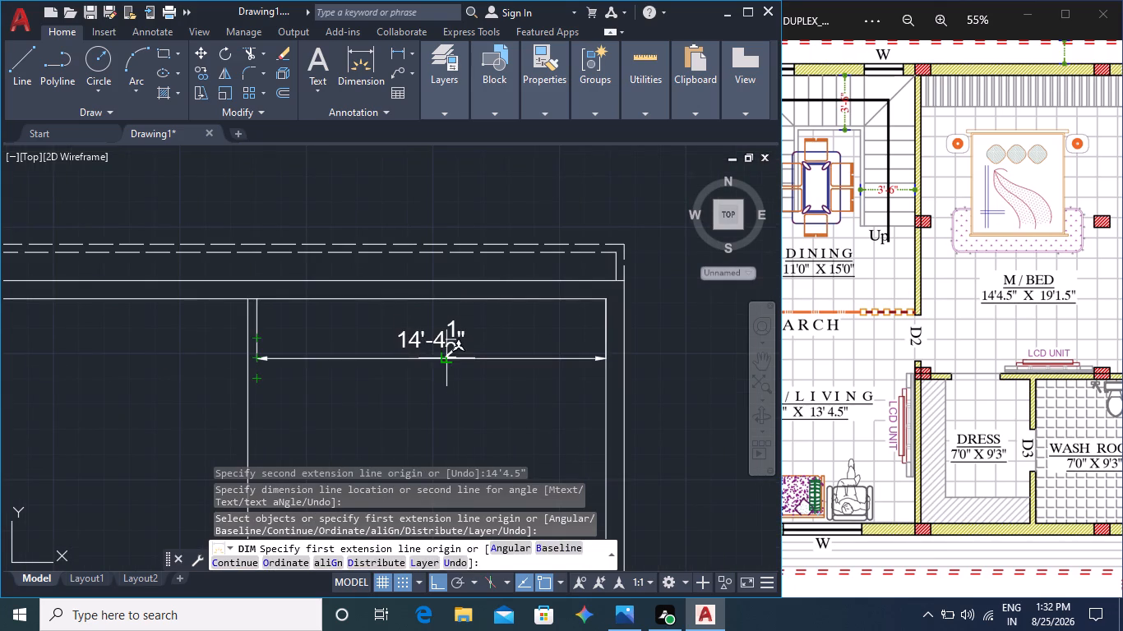
pyautogui.press('Escape')
pyautogui.press('Escape')
# Dimension the gap at the top wall between the interior wall line and the wall-side end of the new bedroom width dimension.
pyautogui.scroll(2, 256, 325)
pyautogui.moveTo(270, 313); pyautogui.dragTo(358, 361, button='middle')
pyautogui.click(365, 58)
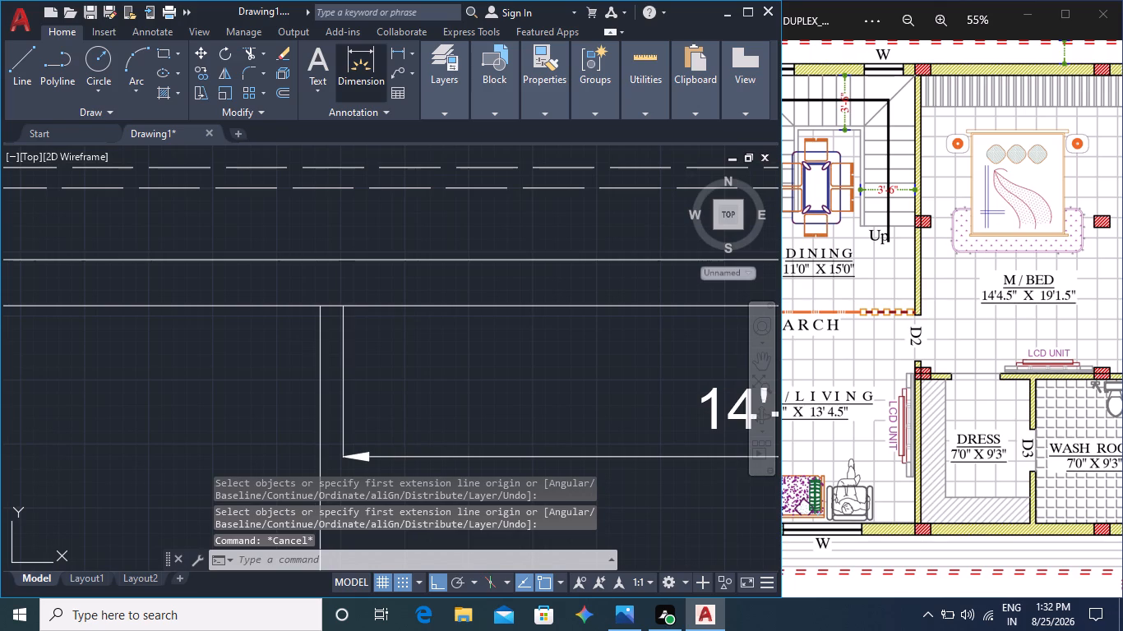
pyautogui.click(320, 305)
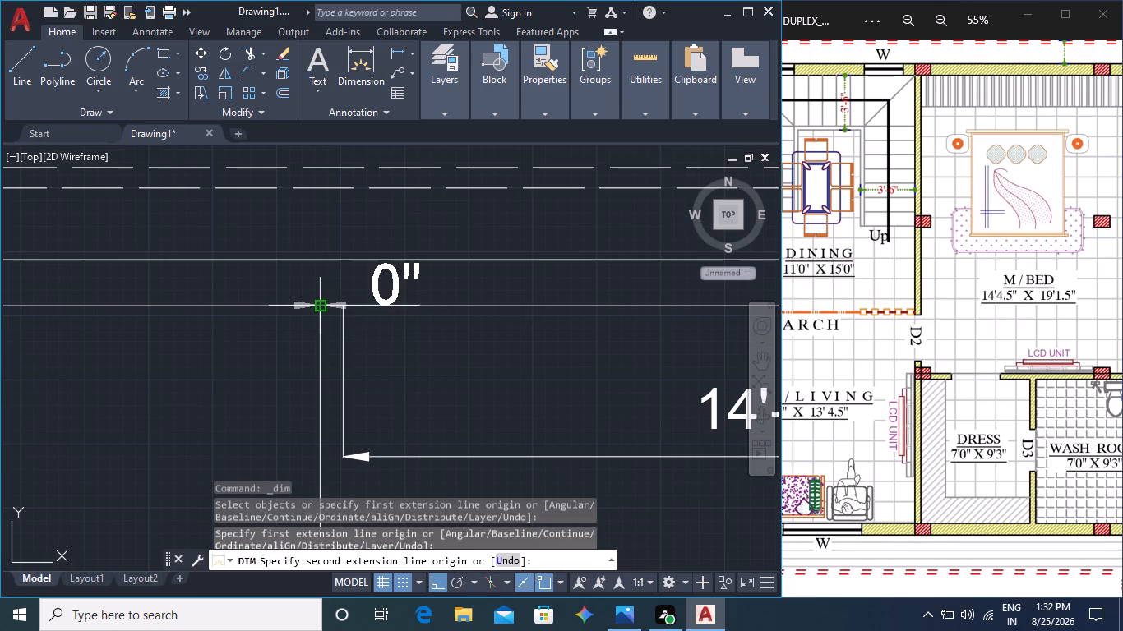
pyautogui.scroll(2, 342, 305)
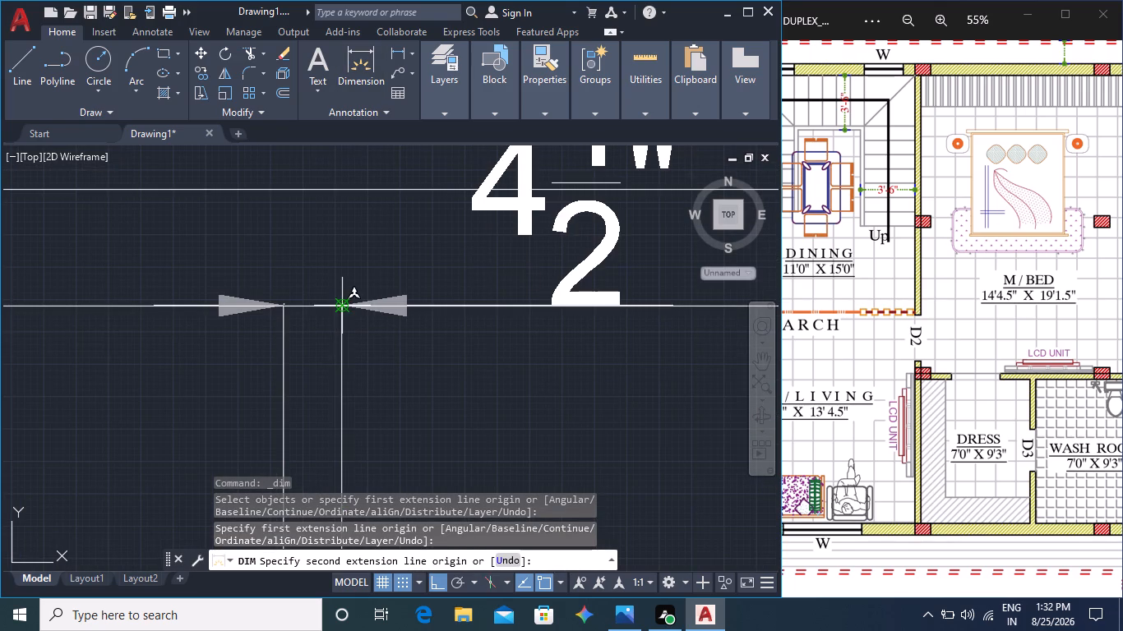
pyautogui.click(343, 306)
pyautogui.click(343, 273)
pyautogui.scroll(-2, 374, 342)
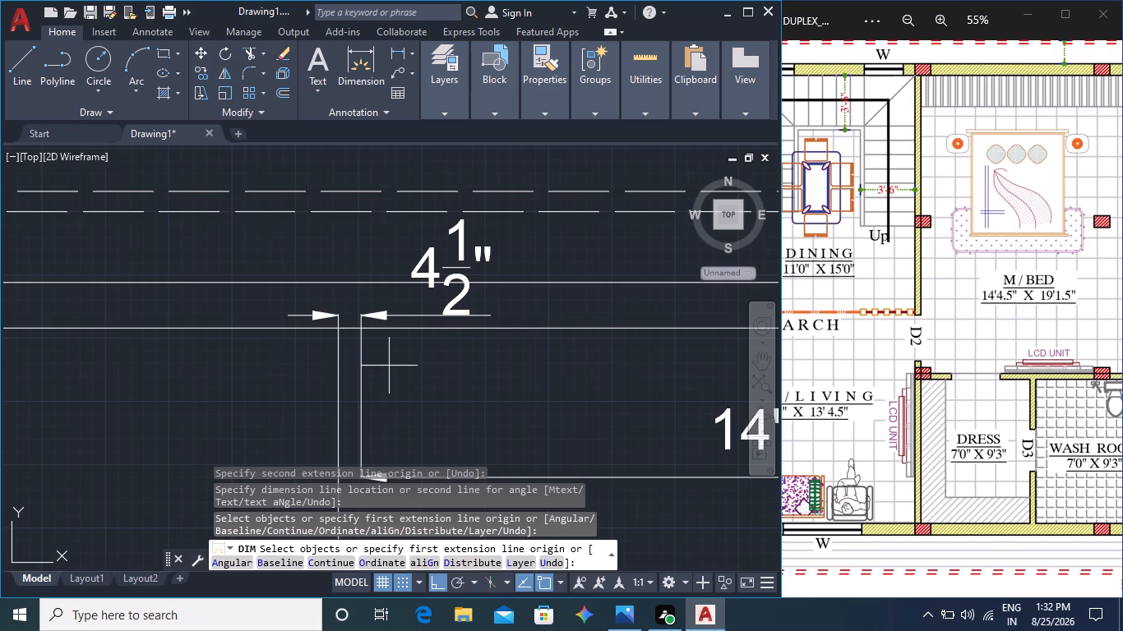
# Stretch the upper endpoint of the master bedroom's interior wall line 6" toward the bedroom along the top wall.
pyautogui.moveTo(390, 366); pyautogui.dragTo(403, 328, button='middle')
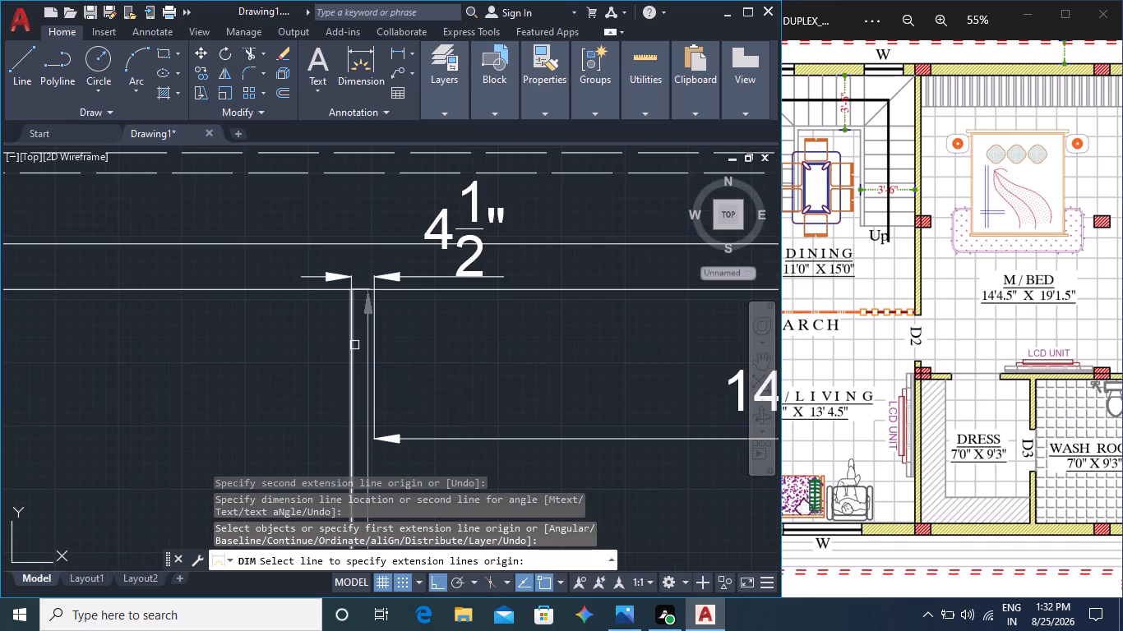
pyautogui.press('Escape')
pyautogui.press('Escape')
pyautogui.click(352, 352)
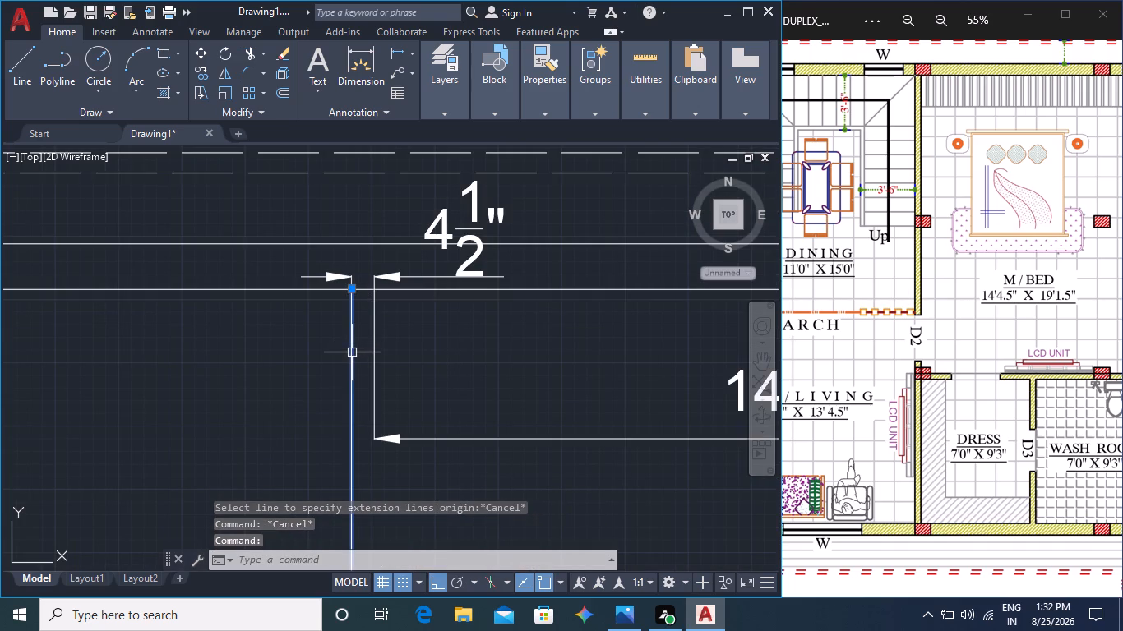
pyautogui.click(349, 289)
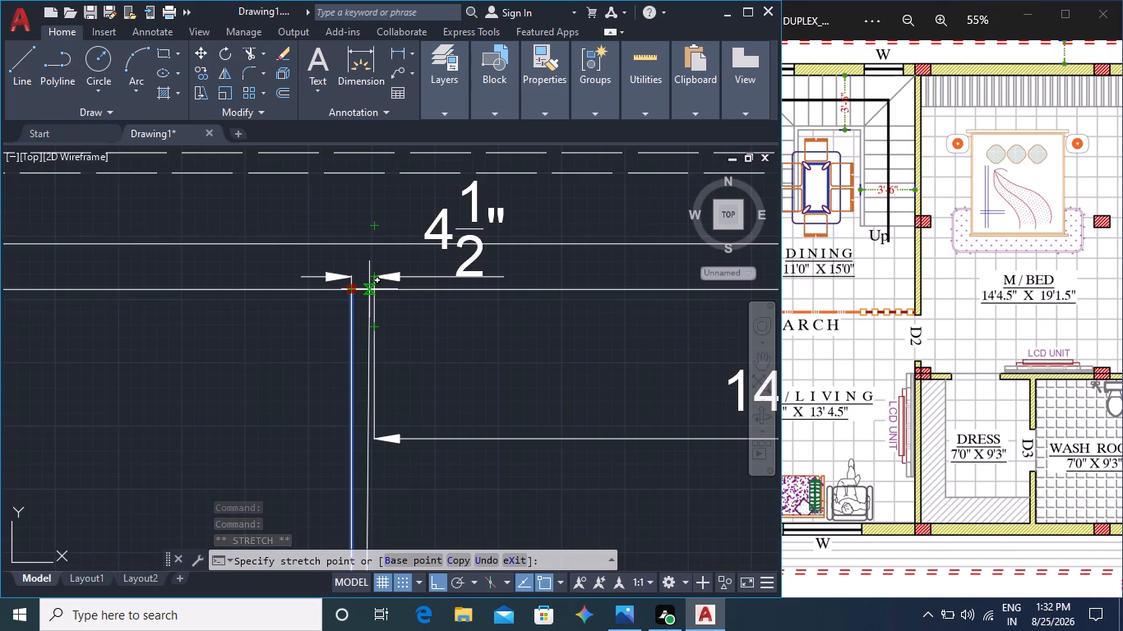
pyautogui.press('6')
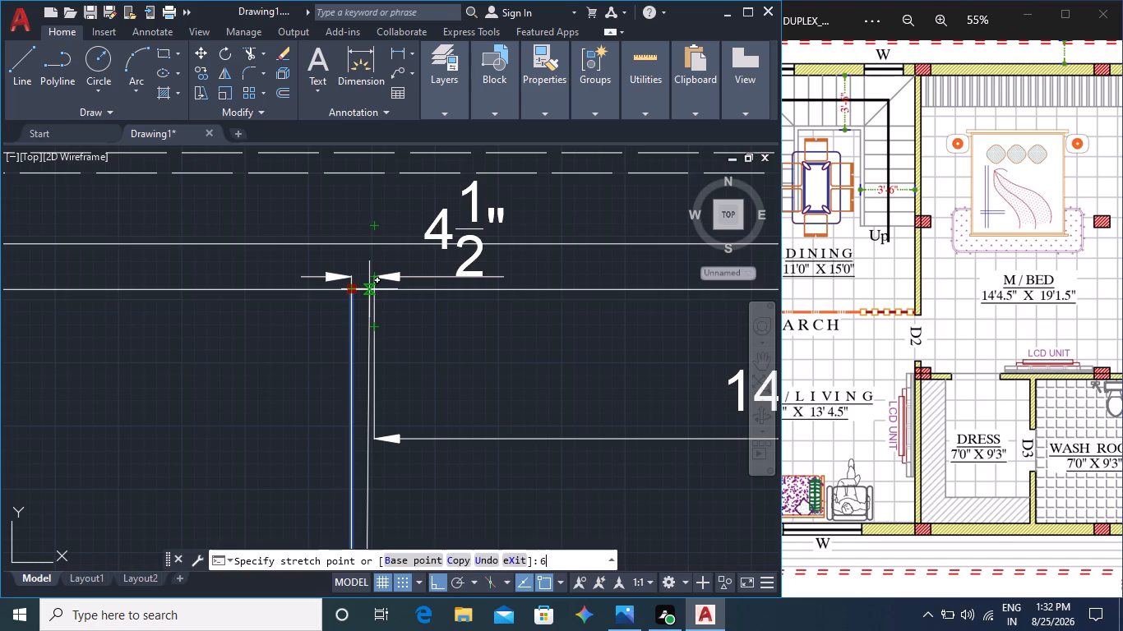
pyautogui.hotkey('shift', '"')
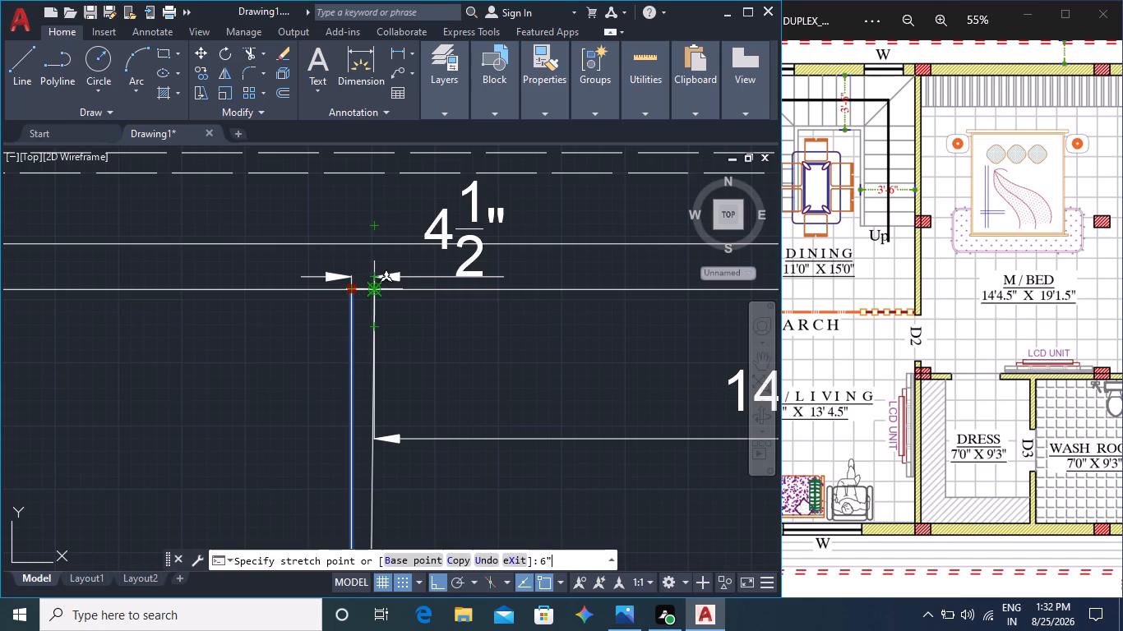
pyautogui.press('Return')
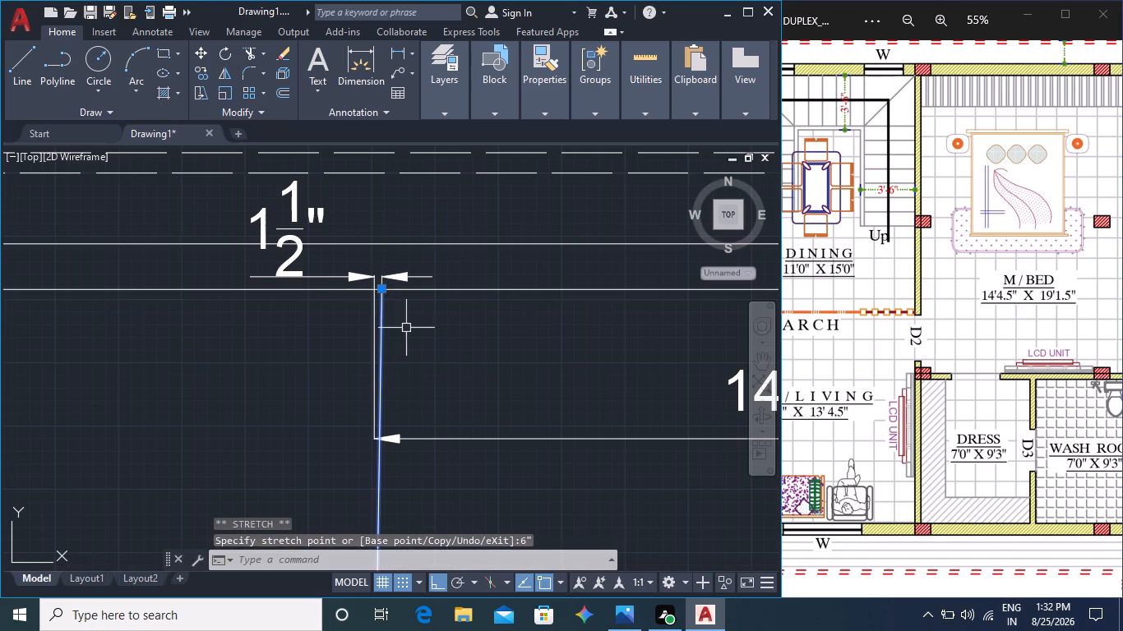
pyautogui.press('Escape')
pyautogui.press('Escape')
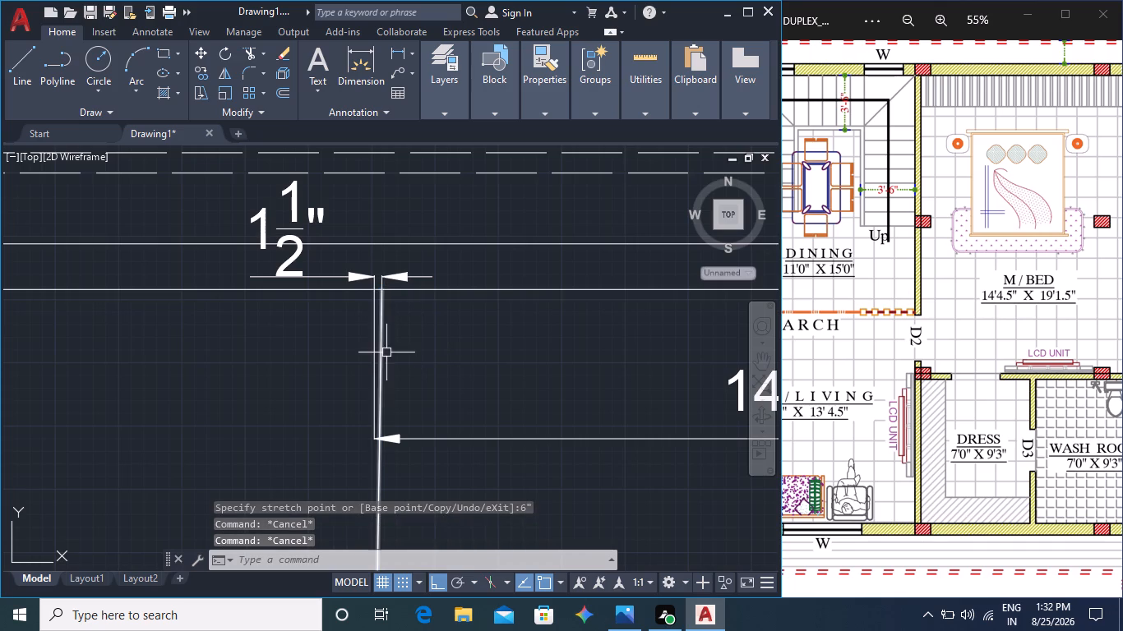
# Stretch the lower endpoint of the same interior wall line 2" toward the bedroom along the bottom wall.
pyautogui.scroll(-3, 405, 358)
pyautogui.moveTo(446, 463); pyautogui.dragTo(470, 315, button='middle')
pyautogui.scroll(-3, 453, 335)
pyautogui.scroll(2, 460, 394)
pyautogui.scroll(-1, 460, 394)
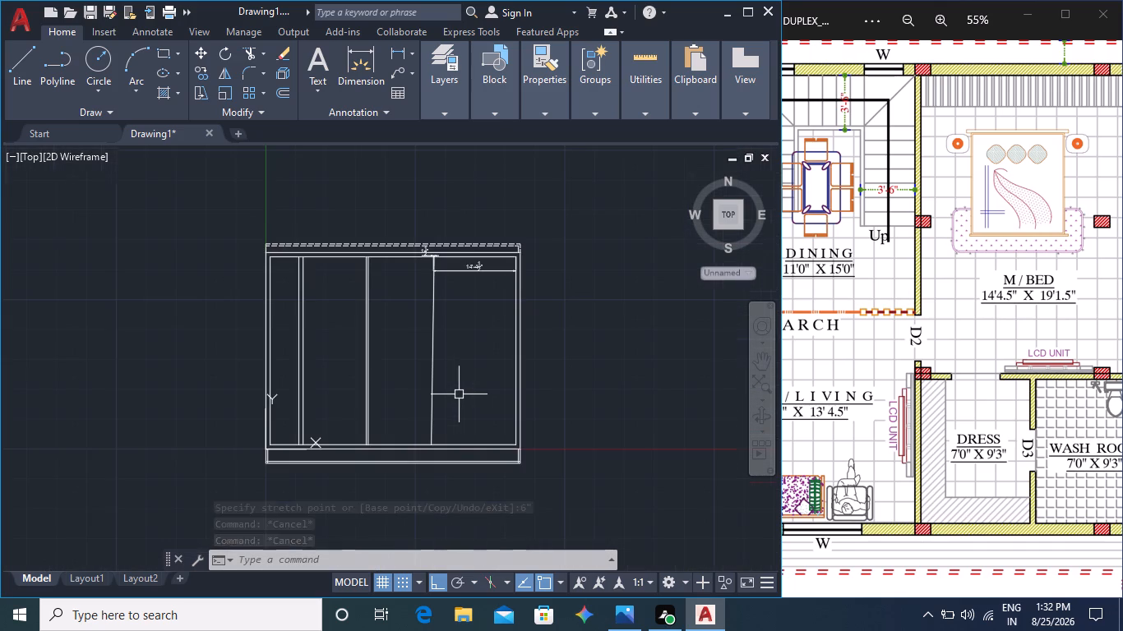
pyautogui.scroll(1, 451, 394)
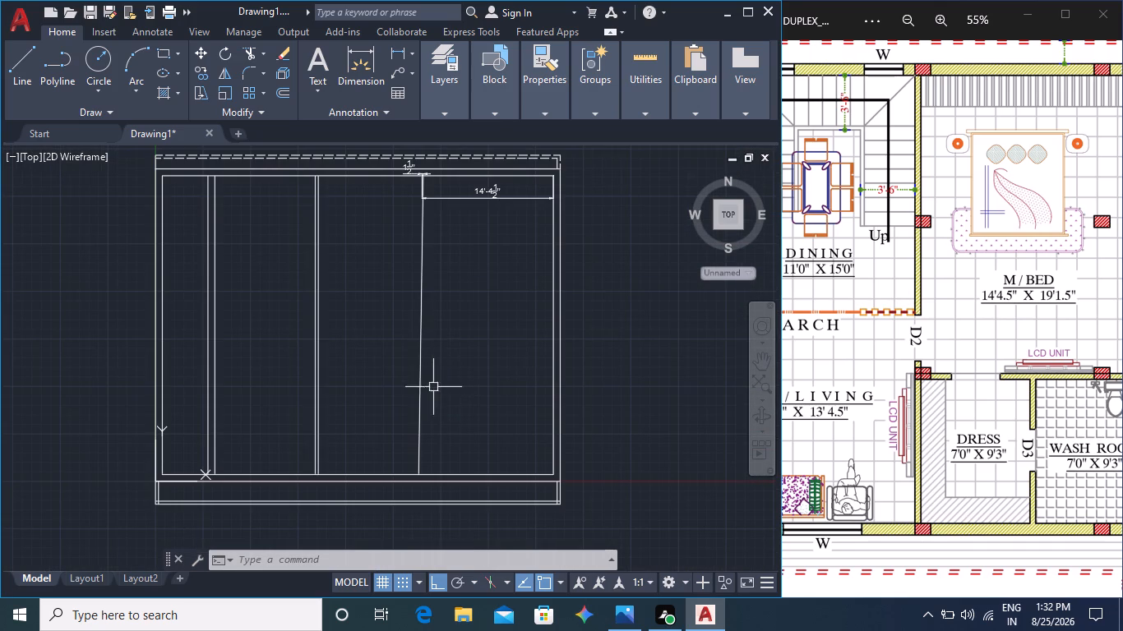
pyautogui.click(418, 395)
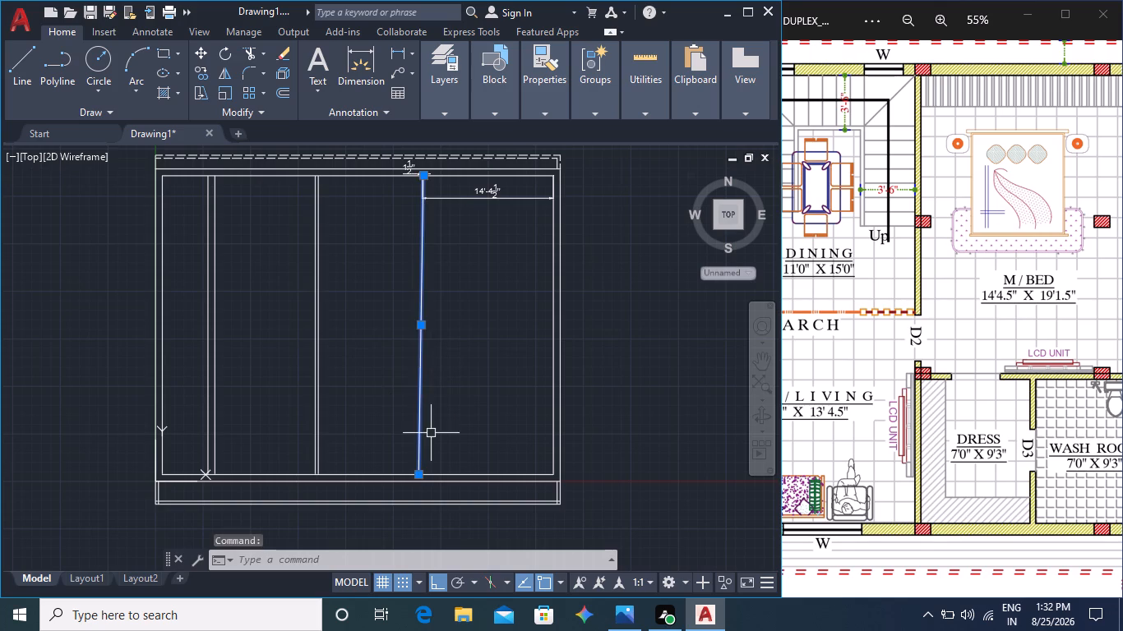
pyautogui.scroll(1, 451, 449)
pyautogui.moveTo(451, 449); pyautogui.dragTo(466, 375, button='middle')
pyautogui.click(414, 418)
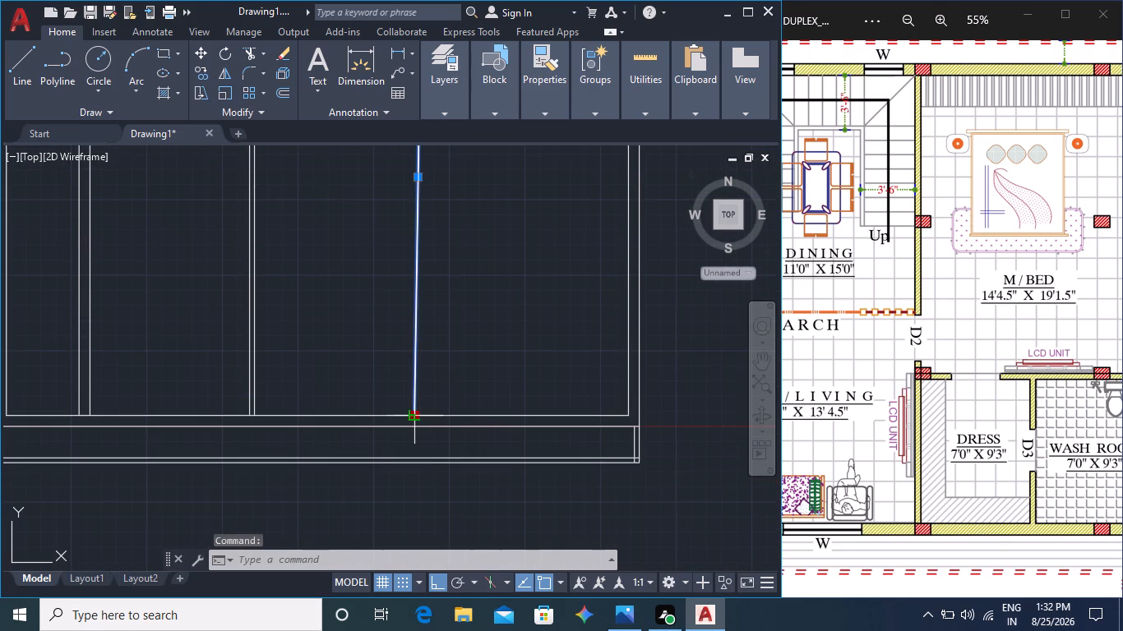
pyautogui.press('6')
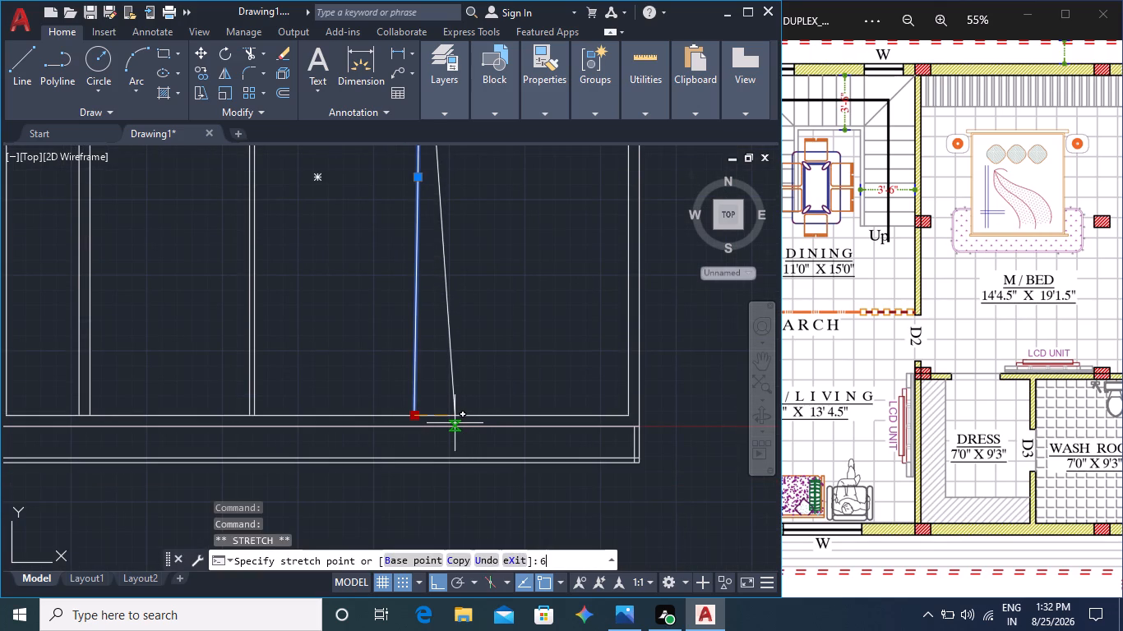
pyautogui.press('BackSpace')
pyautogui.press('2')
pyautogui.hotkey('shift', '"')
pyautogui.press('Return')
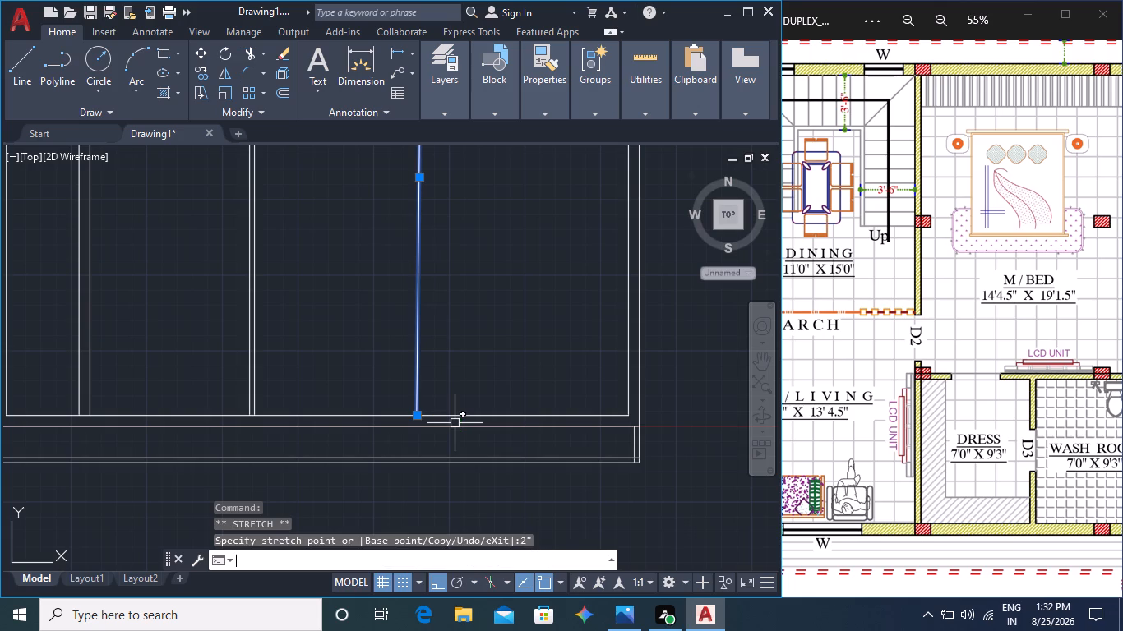
# Undo both wall-line stretches, the gap dimension, the 14'4.5" dimension and the deletion of the original bedroom width dimension.
pyautogui.scroll(-4, 459, 354)
pyautogui.scroll(3, 455, 327)
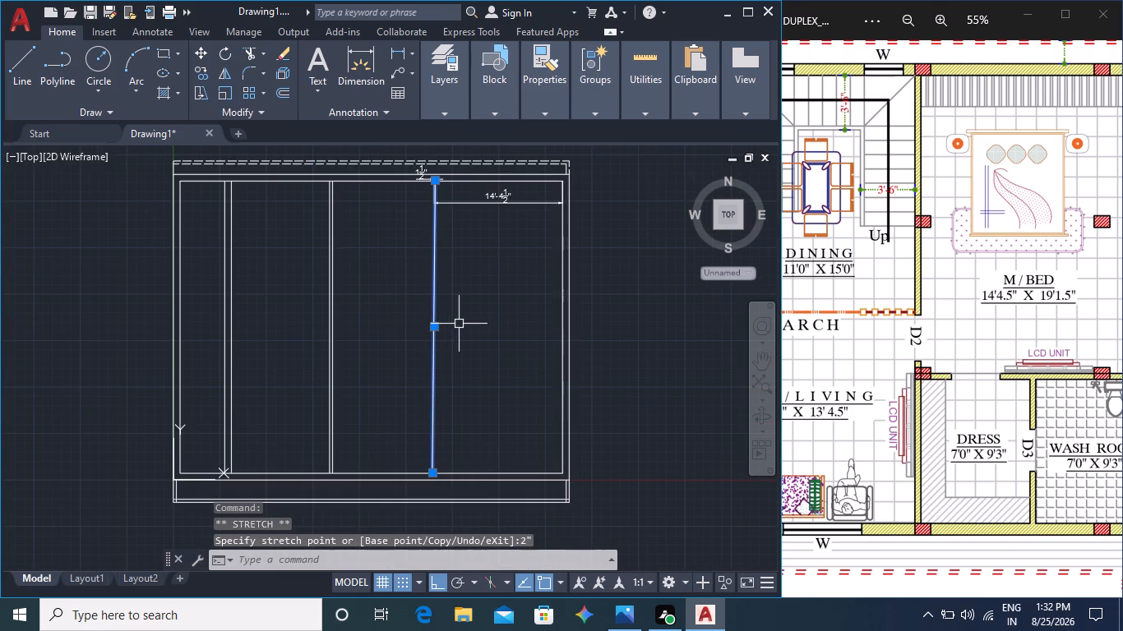
pyautogui.scroll(2, 441, 283)
pyautogui.scroll(-2, 441, 283)
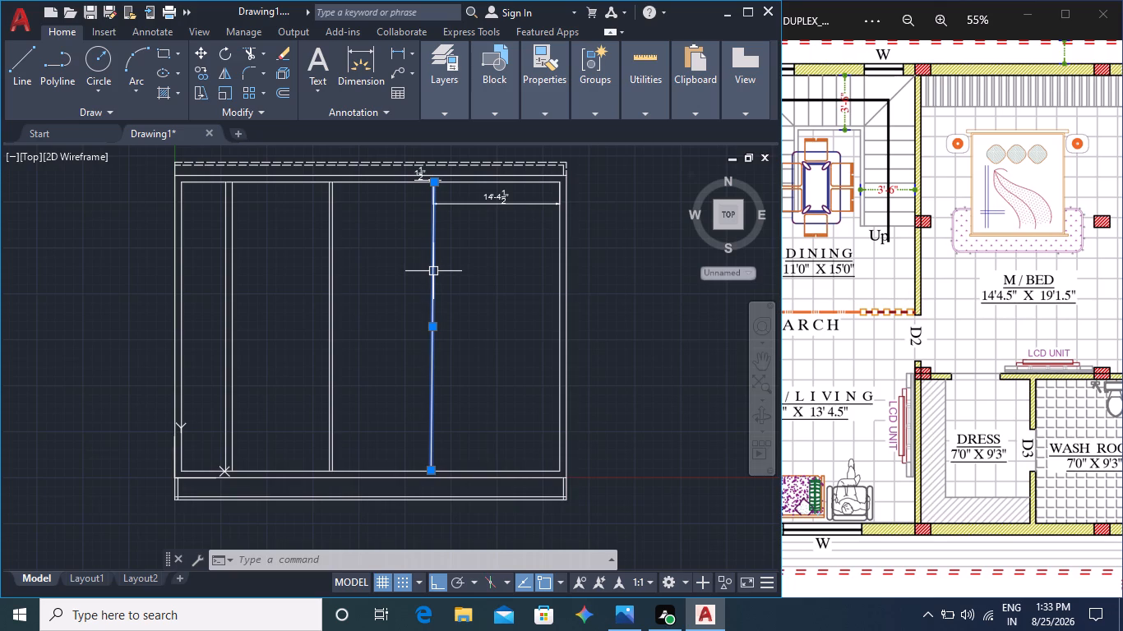
pyautogui.hotkey('ctrl', 'z')
pyautogui.hotkey('ctrl', 'z')
pyautogui.hotkey('ctrl', 'z')
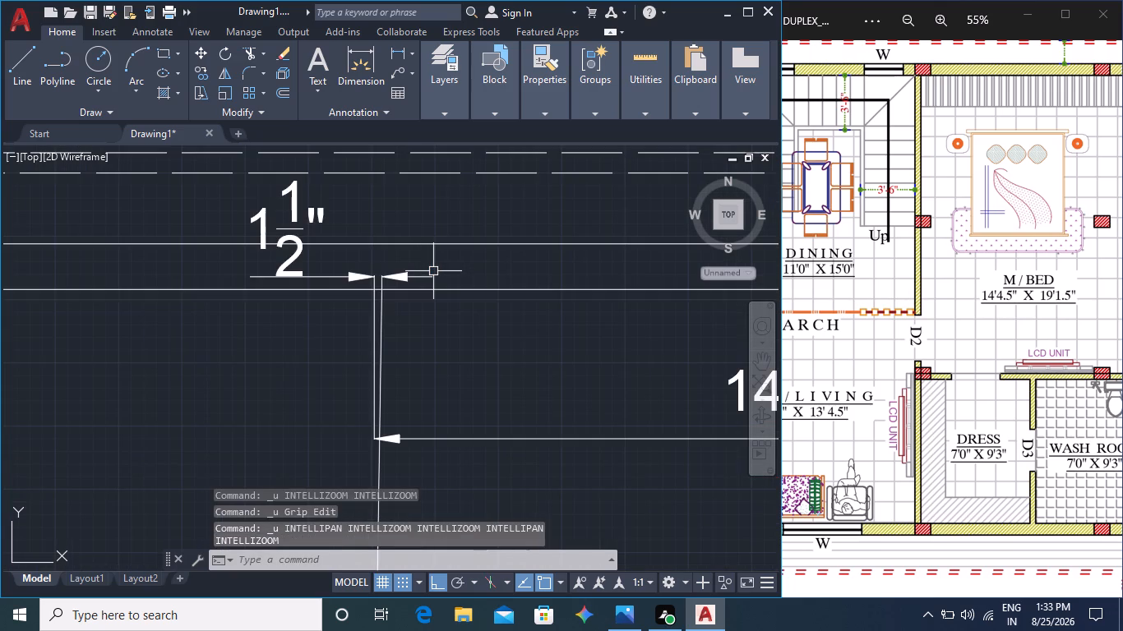
pyautogui.hotkey('ctrl', 'z')
pyautogui.hotkey('ctrl', 'z')
pyautogui.hotkey('ctrl', 'z')
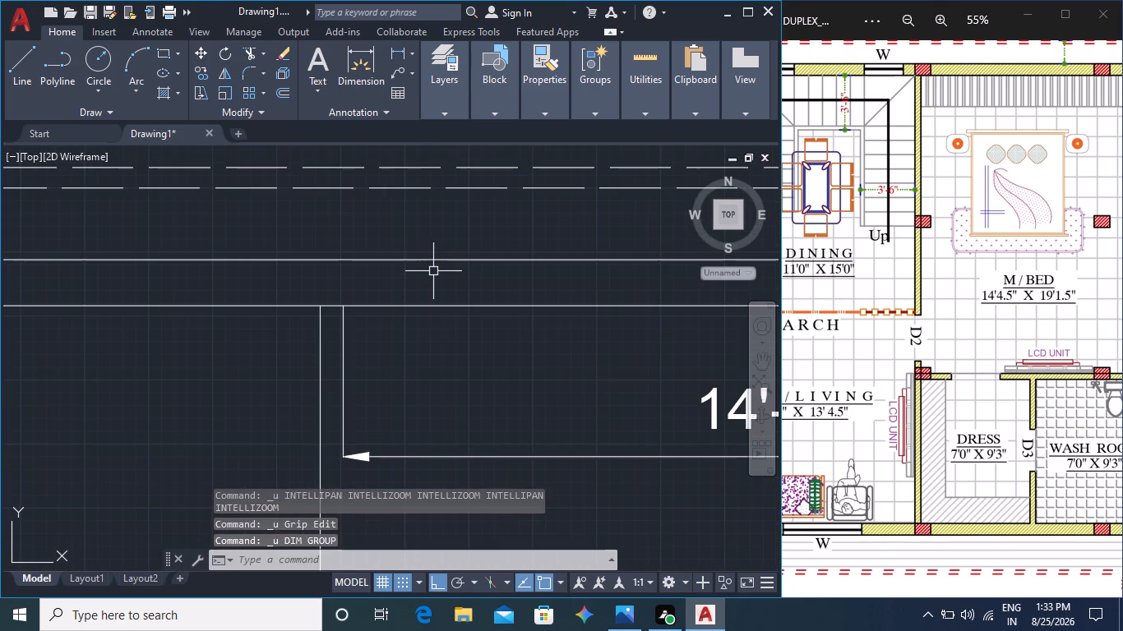
pyautogui.hotkey('ctrl', 'z')
pyautogui.hotkey('ctrl', 'z')
# Delete the interior wall line at the inner end of the restored bedroom width dimension.
pyautogui.scroll(-3, 433, 271)
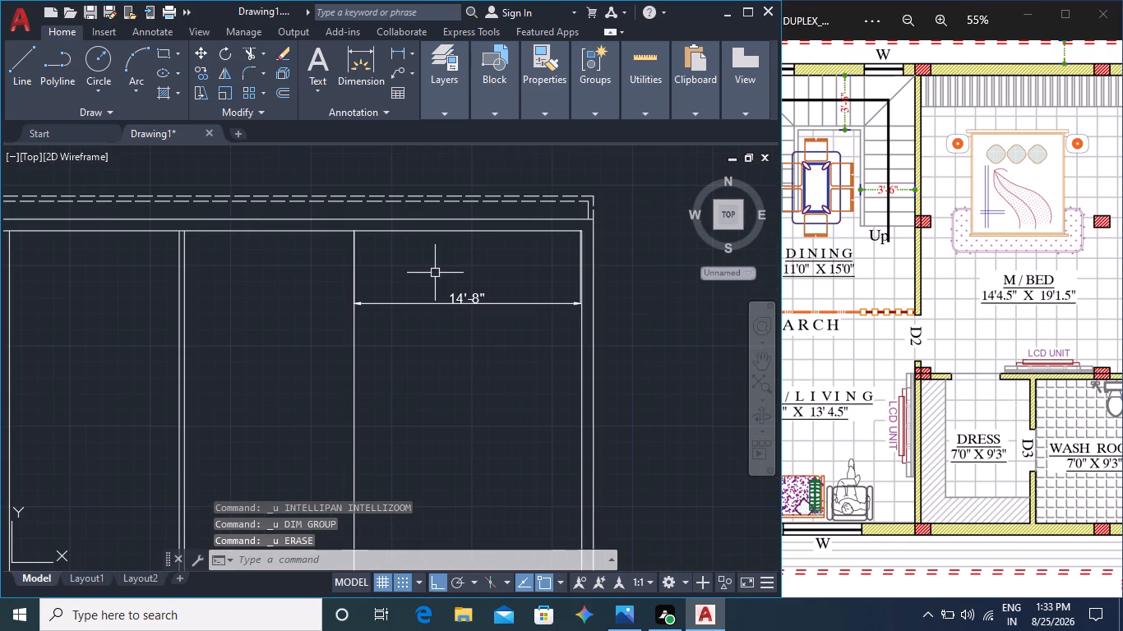
pyautogui.moveTo(400, 288); pyautogui.dragTo(446, 237, button='middle')
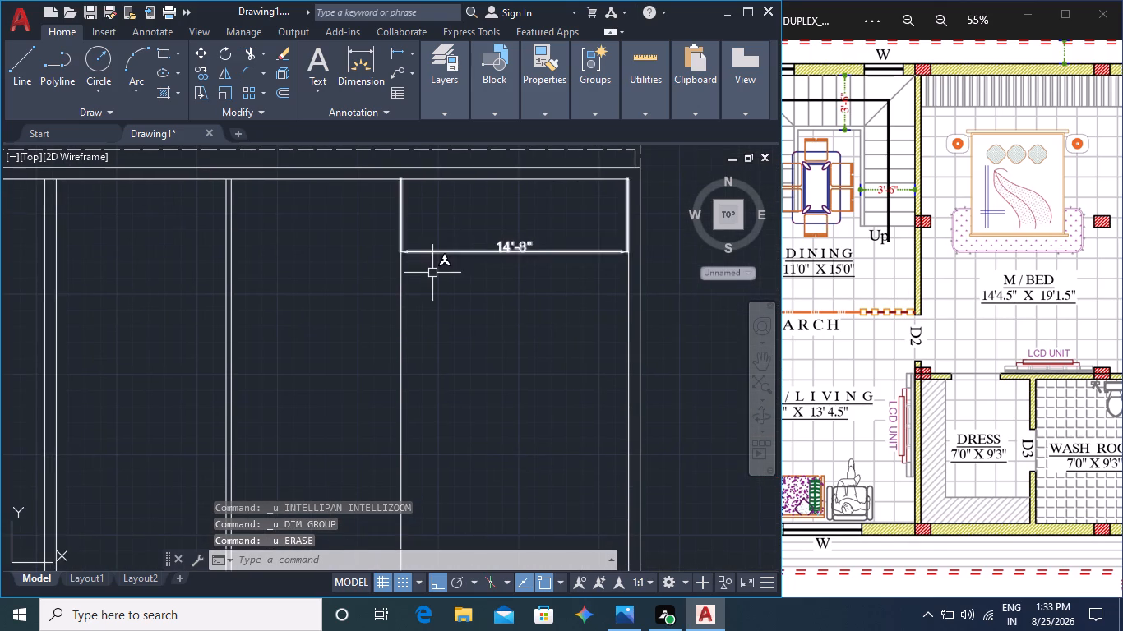
pyautogui.scroll(-2, 423, 392)
pyautogui.moveTo(441, 420); pyautogui.dragTo(456, 364, button='middle')
pyautogui.scroll(2, 434, 398)
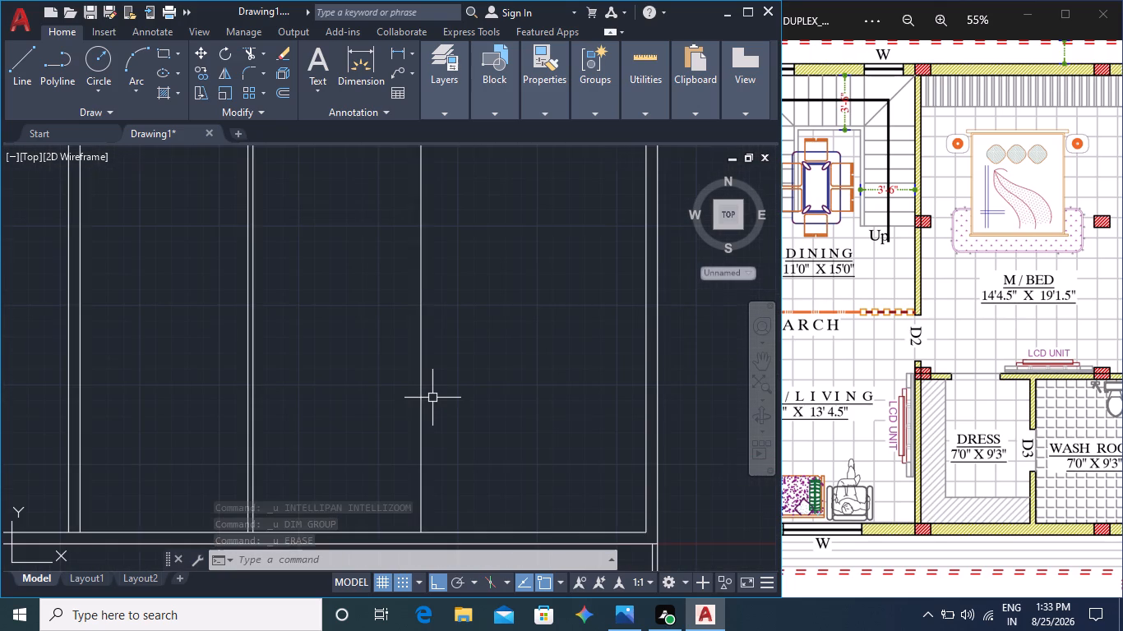
pyautogui.click(423, 412)
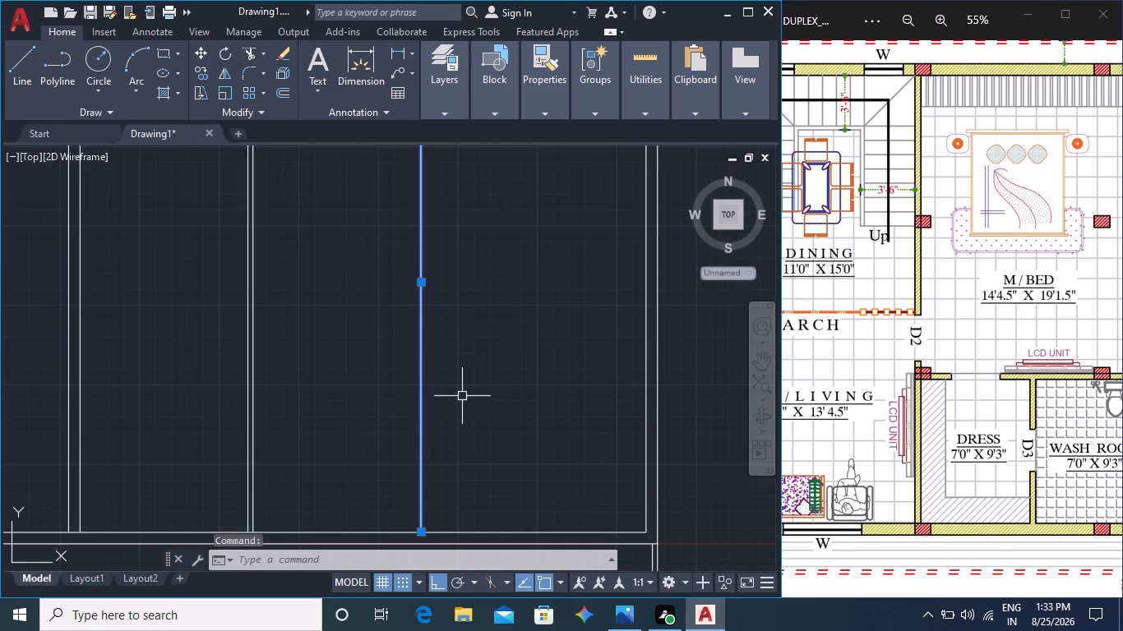
pyautogui.press('Delete')
# Check the thickness of the middle interior wall with a trial dimension between its two lines at the top wall.
pyautogui.scroll(-2, 387, 399)
pyautogui.scroll(3, 351, 275)
pyautogui.moveTo(335, 311); pyautogui.dragTo(344, 322, button='middle')
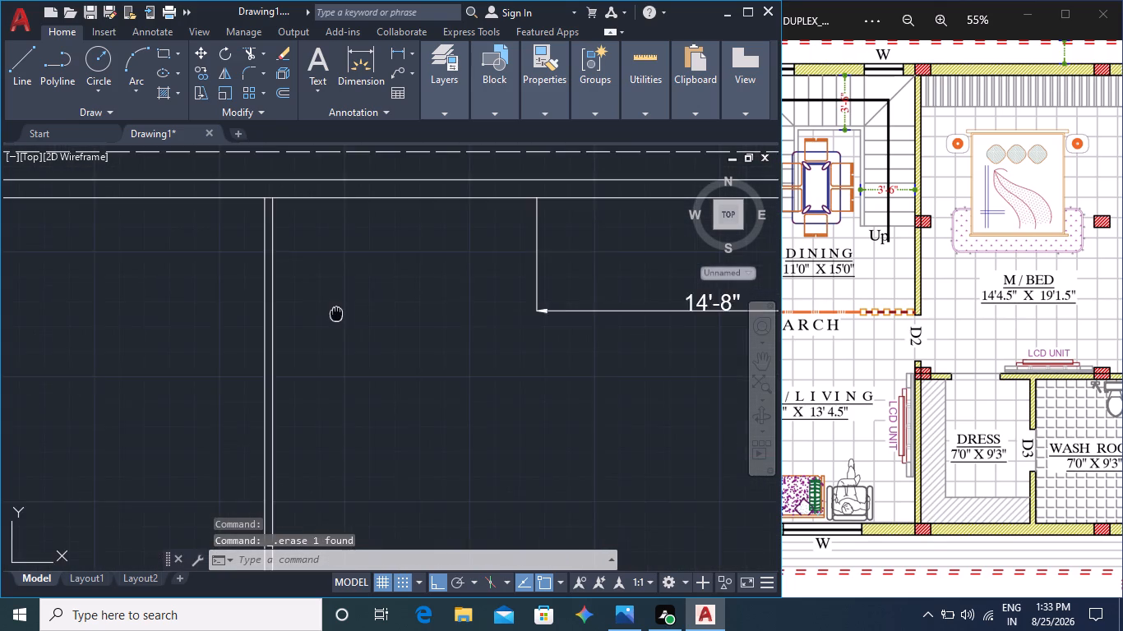
pyautogui.moveTo(344, 322); pyautogui.dragTo(535, 400, button='middle')
pyautogui.click(350, 69)
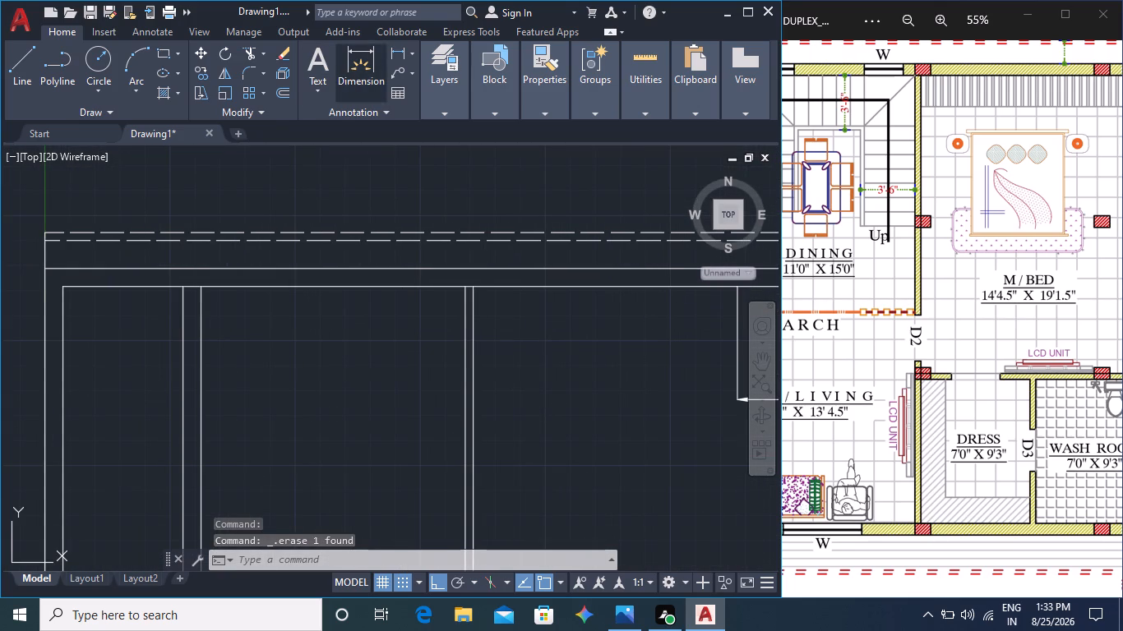
pyautogui.scroll(3, 460, 285)
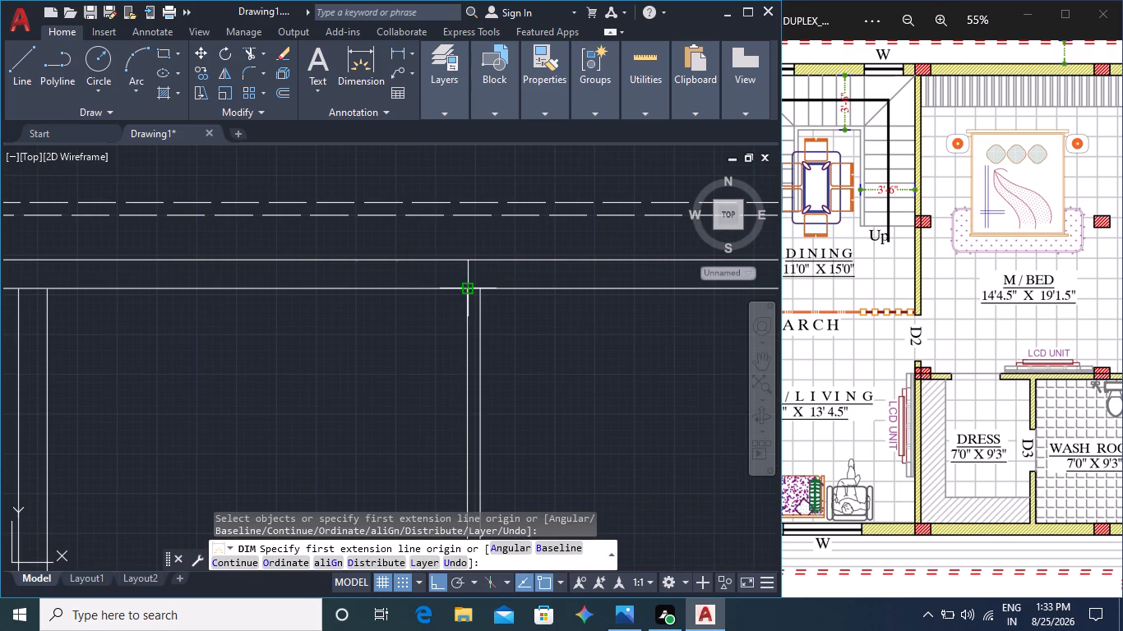
pyautogui.click(465, 289)
pyautogui.click(480, 292)
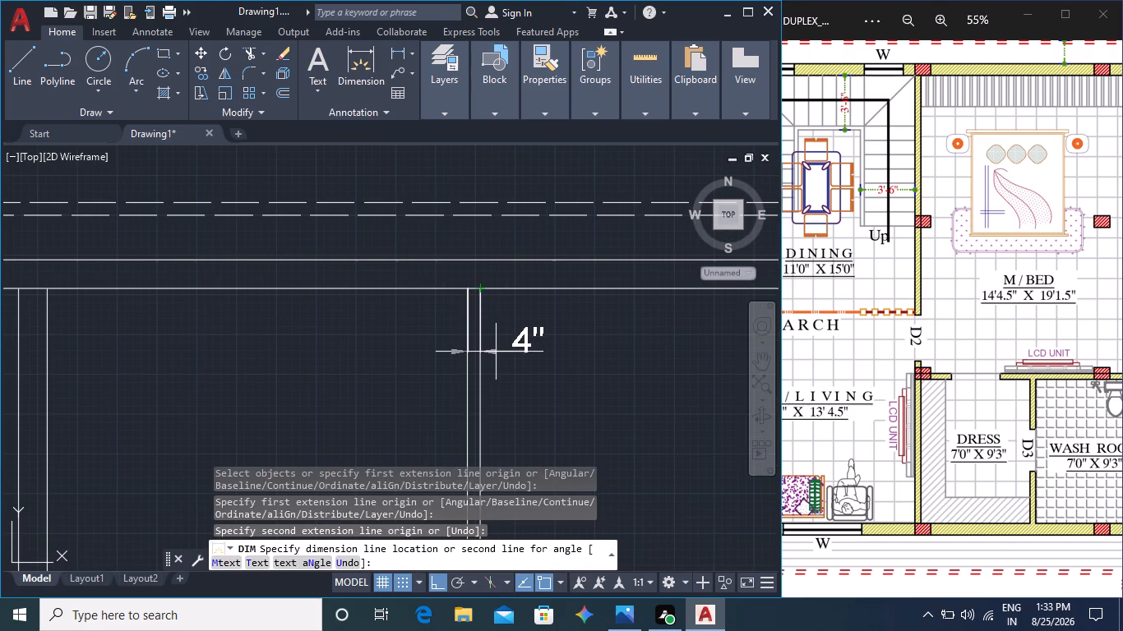
pyautogui.press('Escape')
pyautogui.press('Escape')
# Move the bedroom-side line of the middle interior wall 2" toward the master bedroom.
pyautogui.click(482, 425)
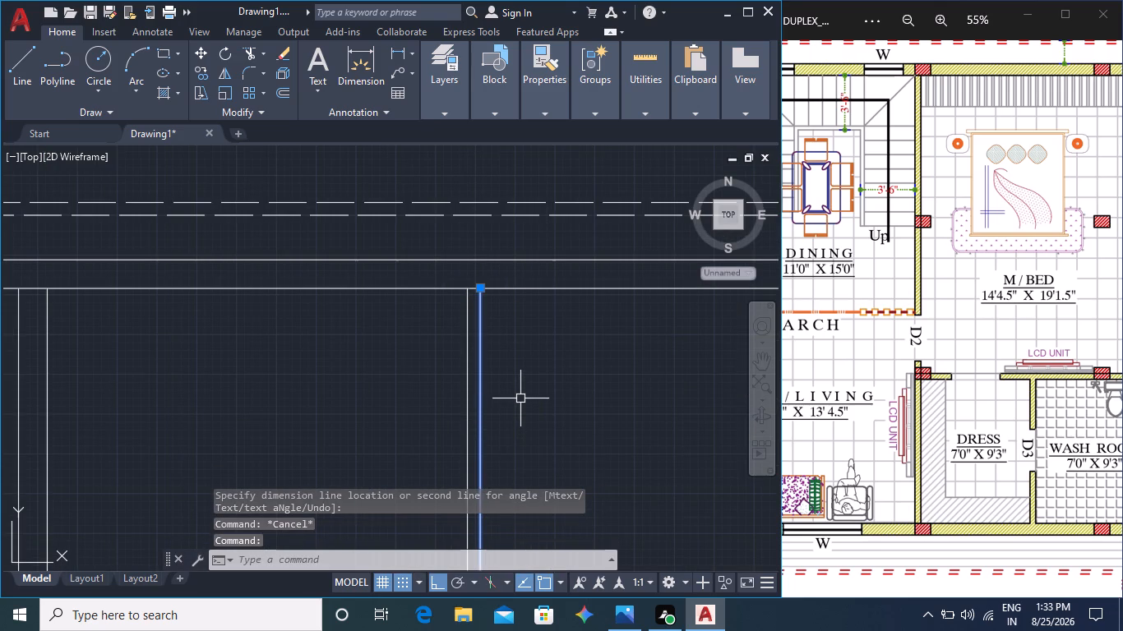
pyautogui.press('m')
pyautogui.press('Return')
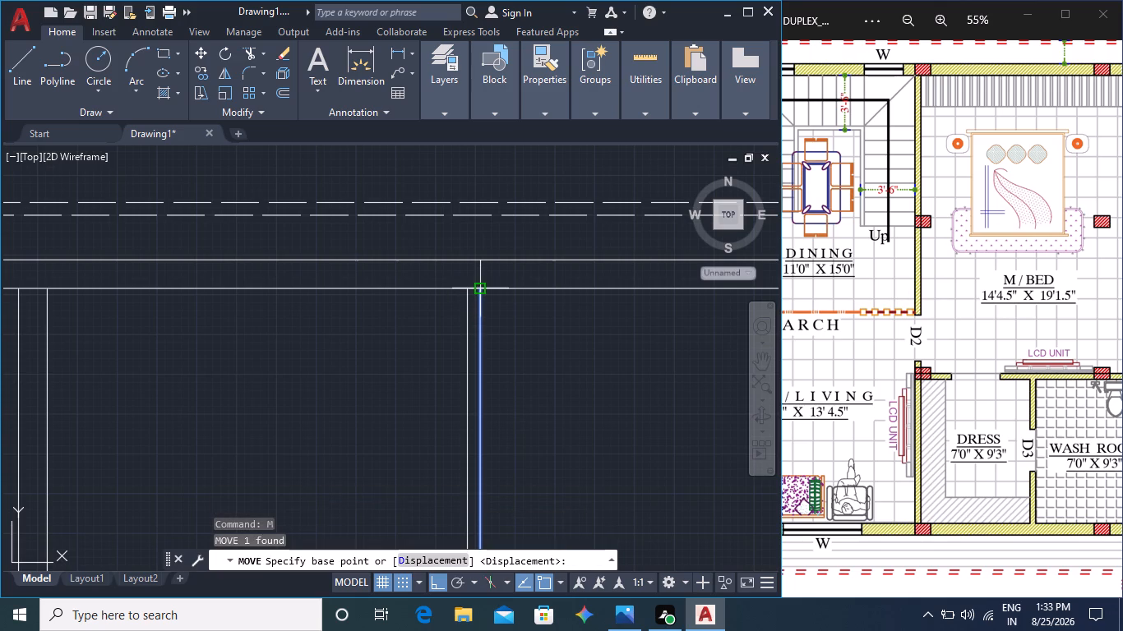
pyautogui.click(479, 291)
pyautogui.scroll(-1, 525, 292)
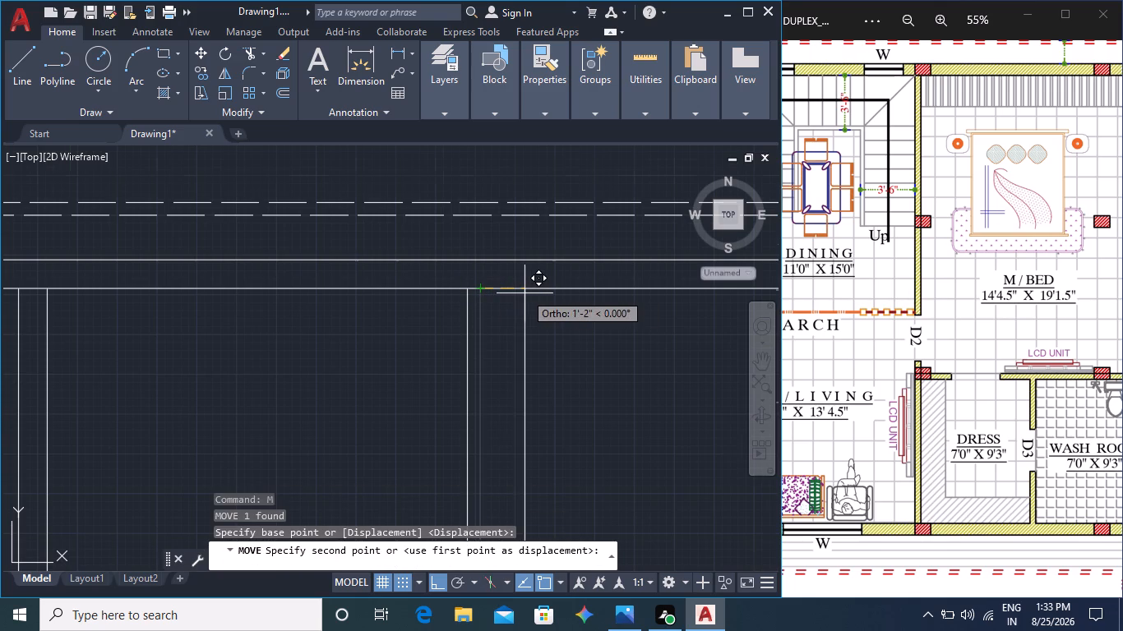
pyautogui.scroll(-3, 525, 292)
pyautogui.moveTo(525, 310); pyautogui.dragTo(529, 263, button='middle')
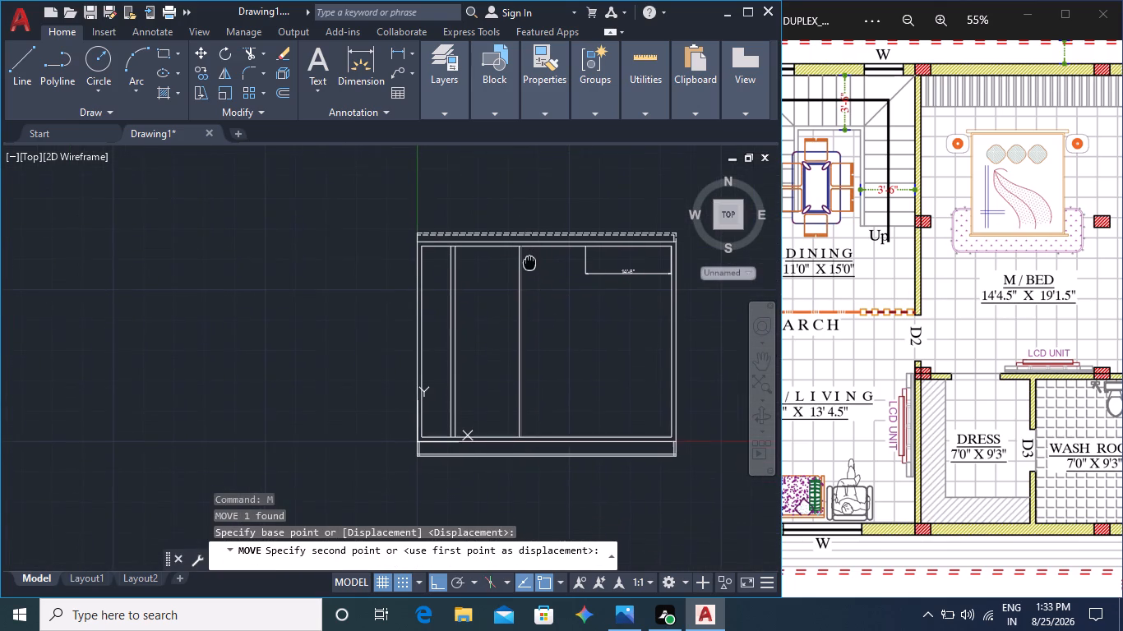
pyautogui.moveTo(529, 263); pyautogui.dragTo(529, 262, button='middle')
pyautogui.moveTo(538, 250); pyautogui.dragTo(547, 377, button='middle')
pyautogui.scroll(3, 547, 377)
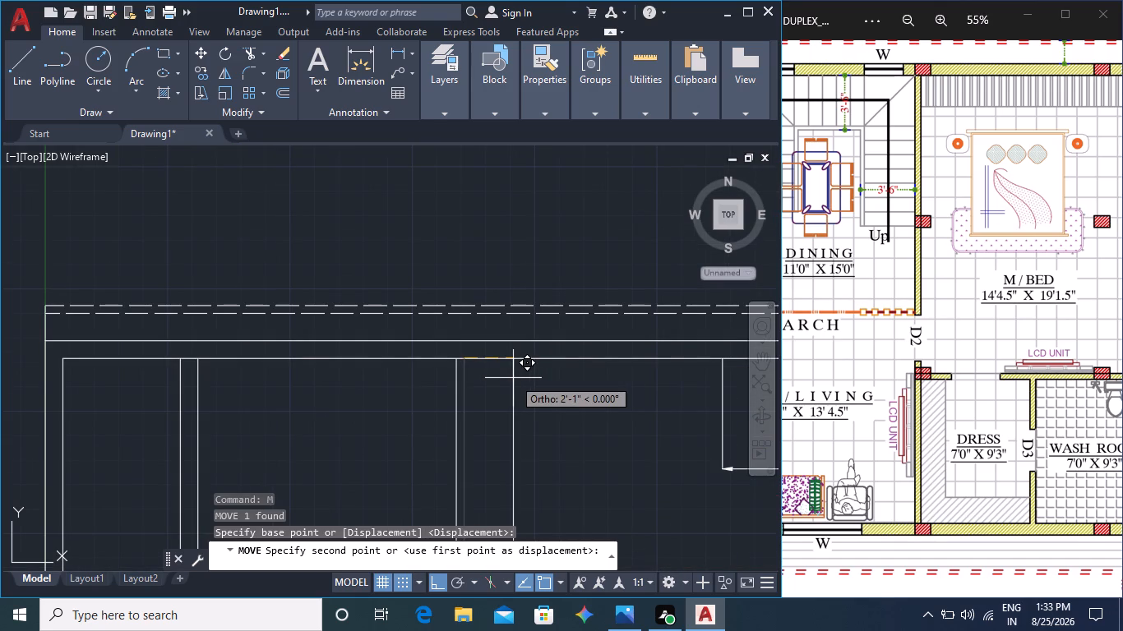
pyautogui.press('2')
pyautogui.hotkey('shift', '"')
pyautogui.press('Return')
# Offset the middle wall's bedroom-side line 11' toward the master bedroom.
pyautogui.moveTo(490, 403); pyautogui.dragTo(464, 348, button='middle')
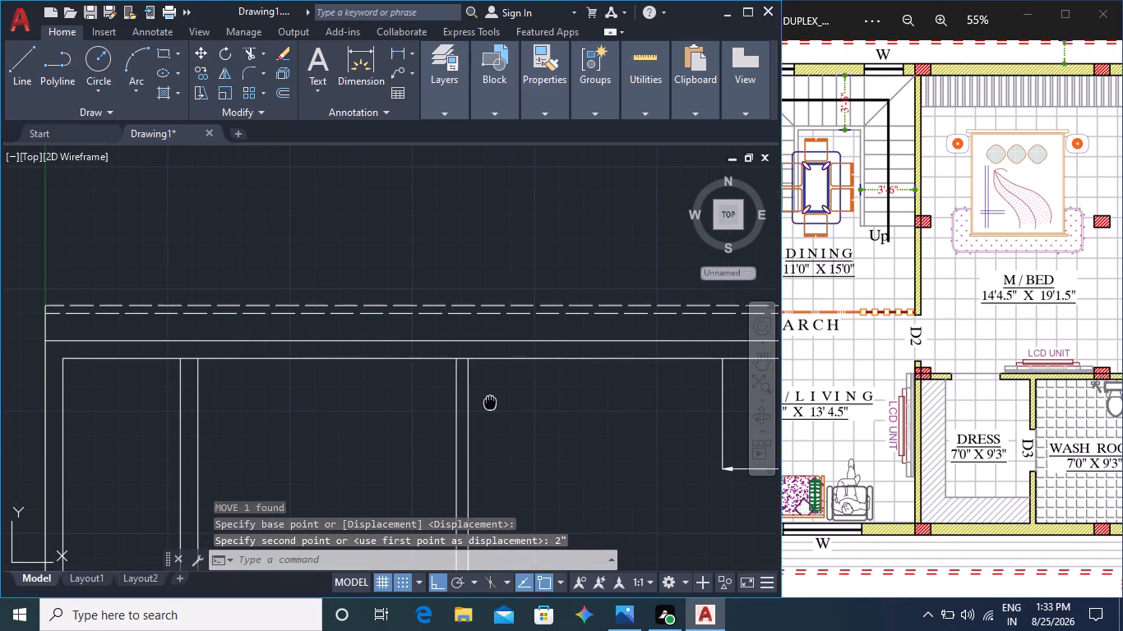
pyautogui.moveTo(519, 396); pyautogui.dragTo(418, 395, button='middle')
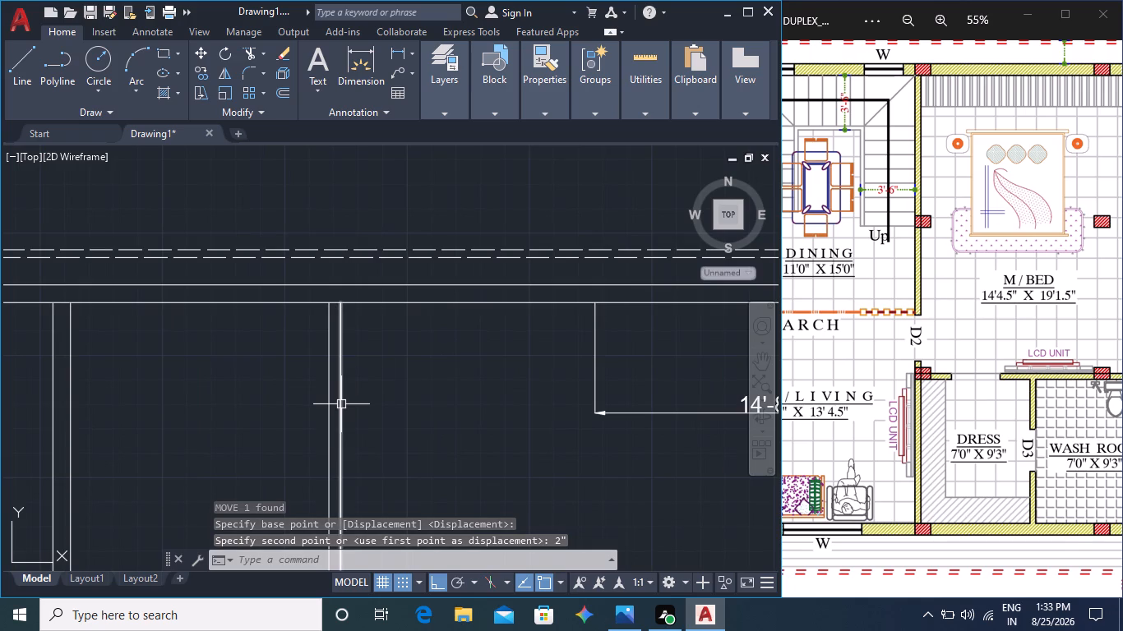
pyautogui.press('Escape')
pyautogui.press('Escape')
pyautogui.click(341, 404)
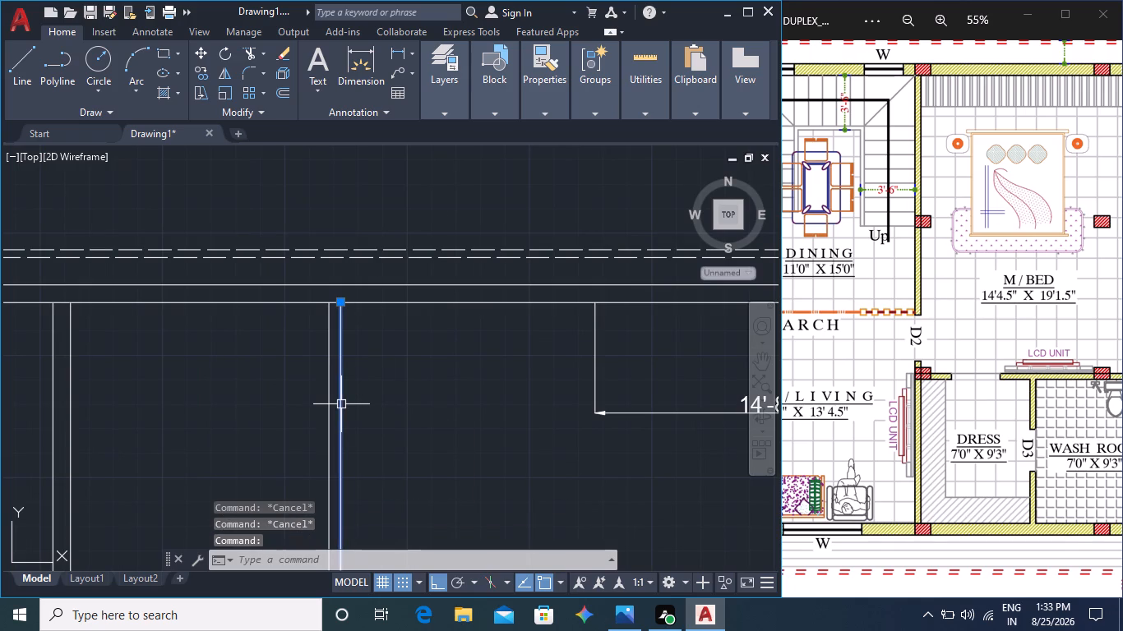
pyautogui.press('o')
pyautogui.press('Return')
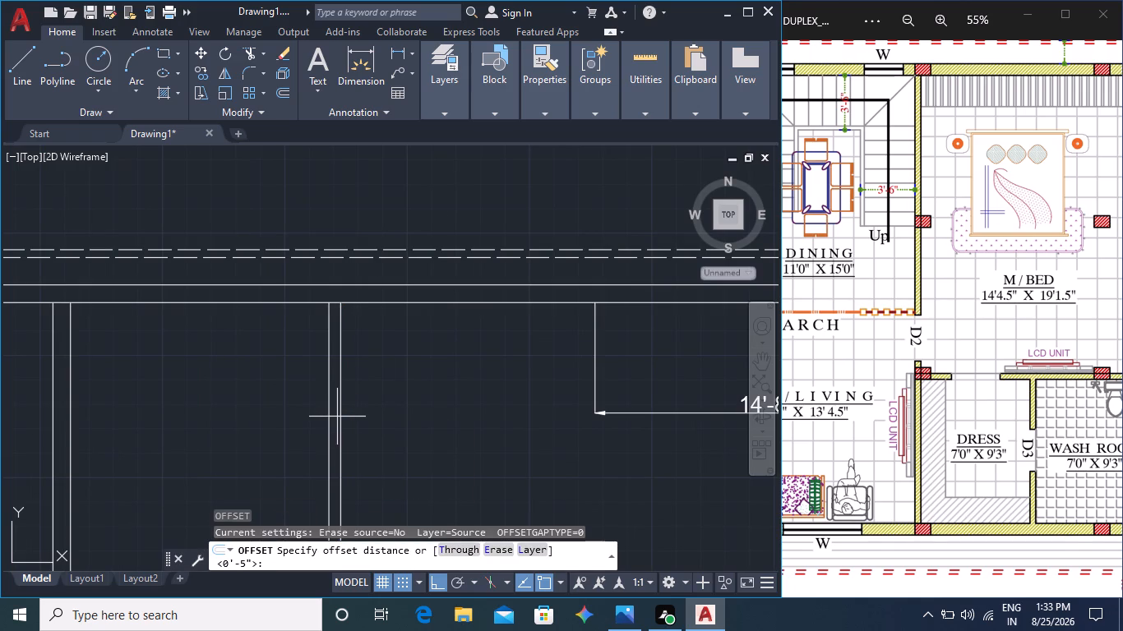
pyautogui.click(341, 421)
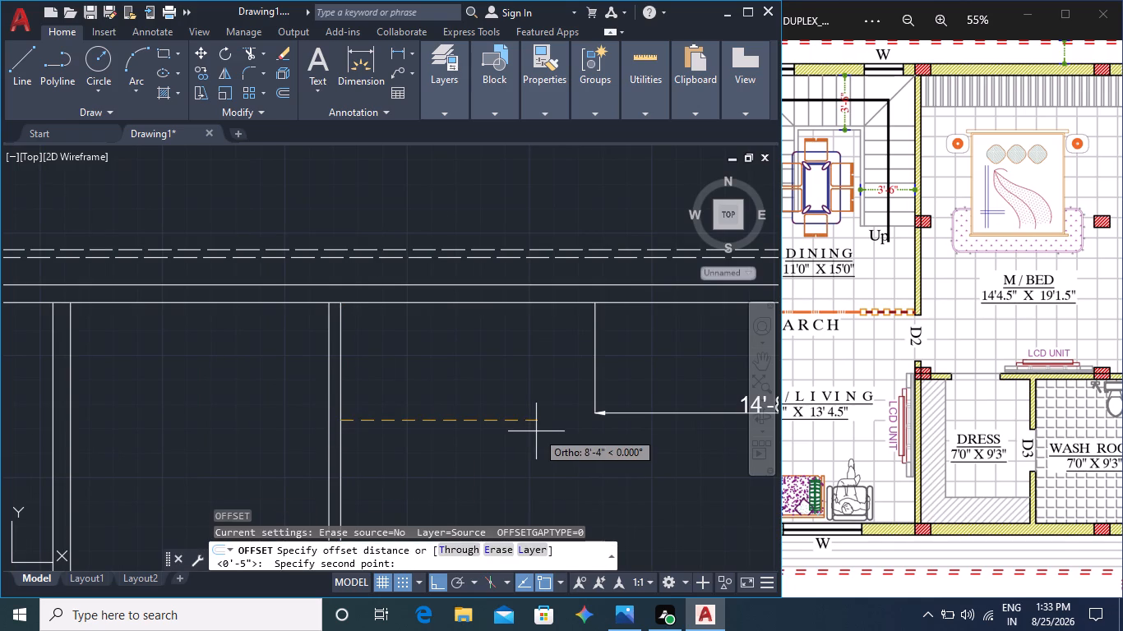
pyautogui.write("11'")
pyautogui.press('Return')
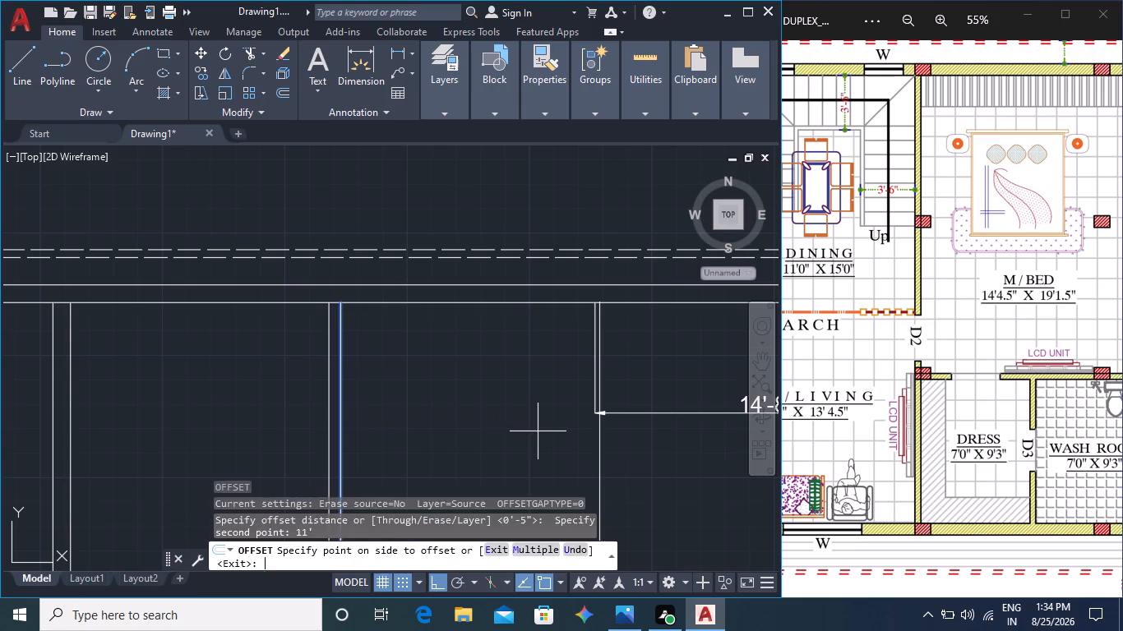
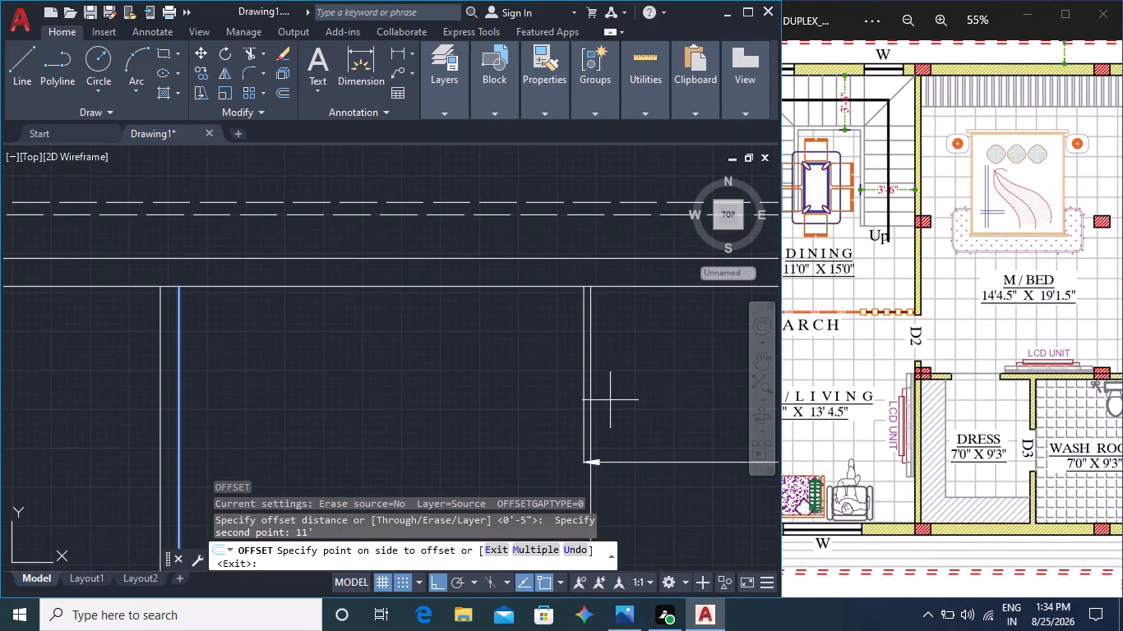
# Place the 11' offset copy of the middle wall's bedroom-side line on the master bedroom side.
pyautogui.scroll(-2, 622, 401)
pyautogui.moveTo(645, 405); pyautogui.dragTo(565, 393, button='middle')
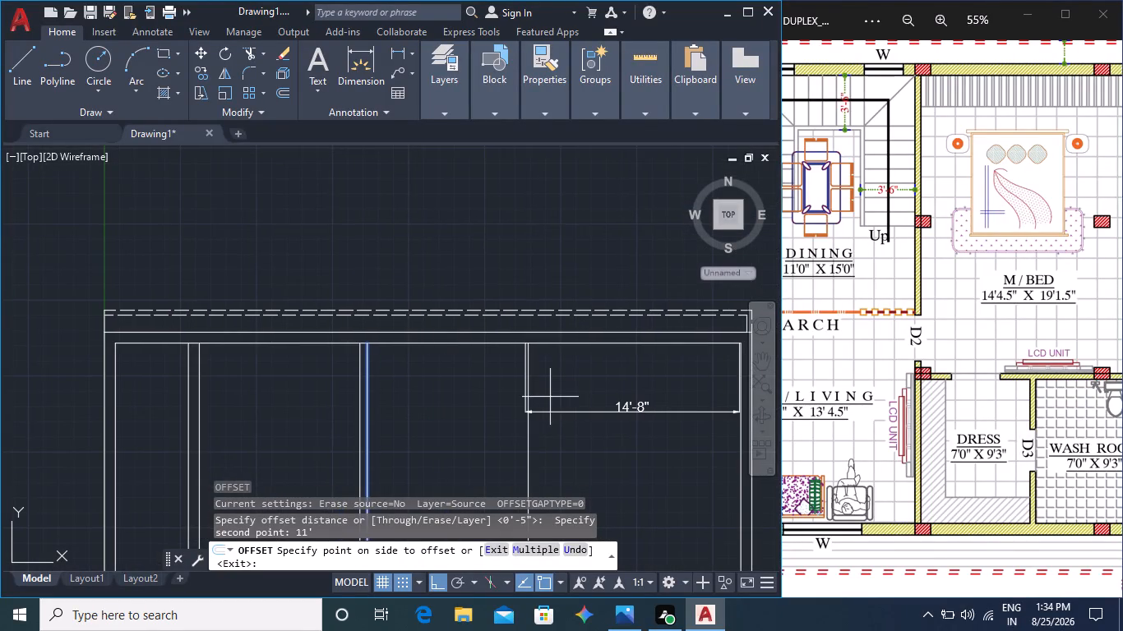
pyautogui.scroll(2, 532, 379)
pyautogui.moveTo(565, 392); pyautogui.dragTo(537, 383, button='middle')
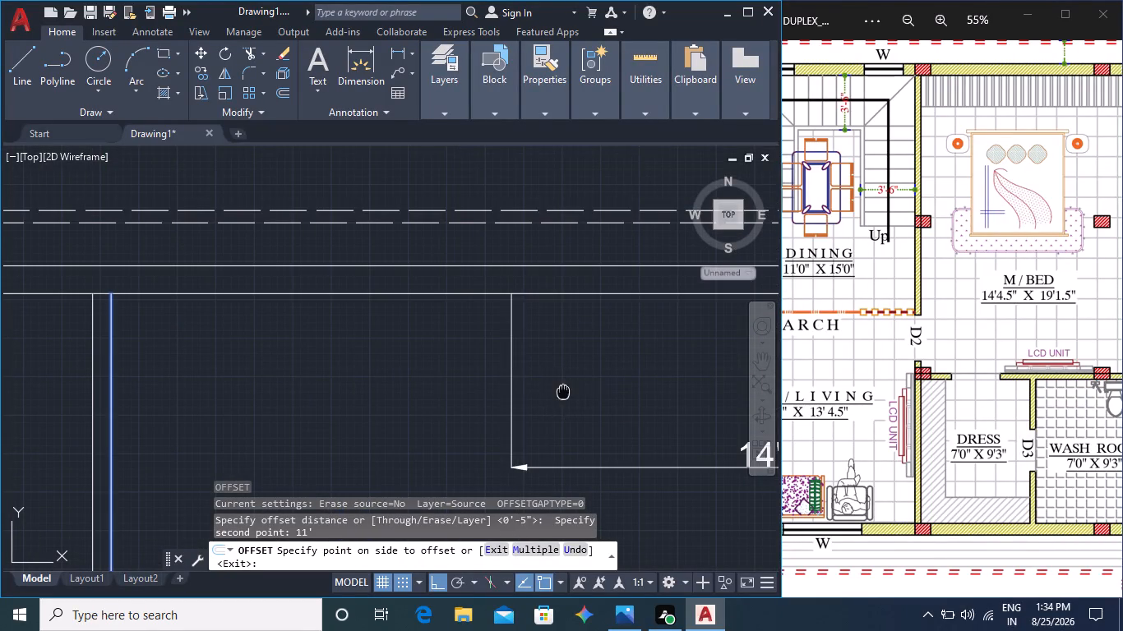
pyautogui.moveTo(537, 383); pyautogui.dragTo(506, 373, button='middle')
pyautogui.click(532, 365)
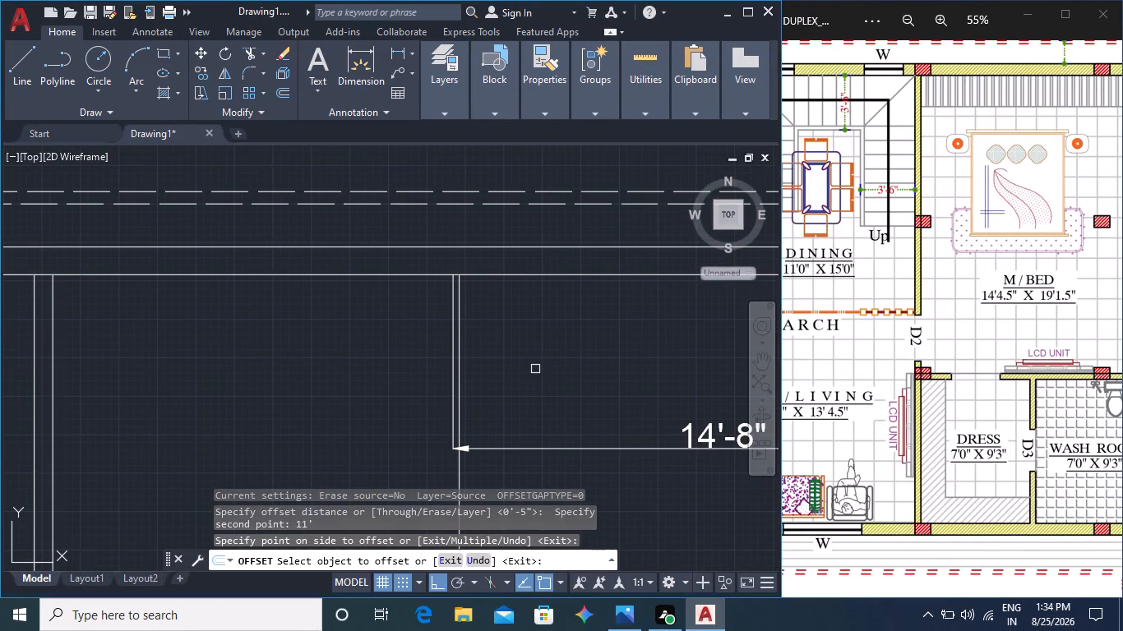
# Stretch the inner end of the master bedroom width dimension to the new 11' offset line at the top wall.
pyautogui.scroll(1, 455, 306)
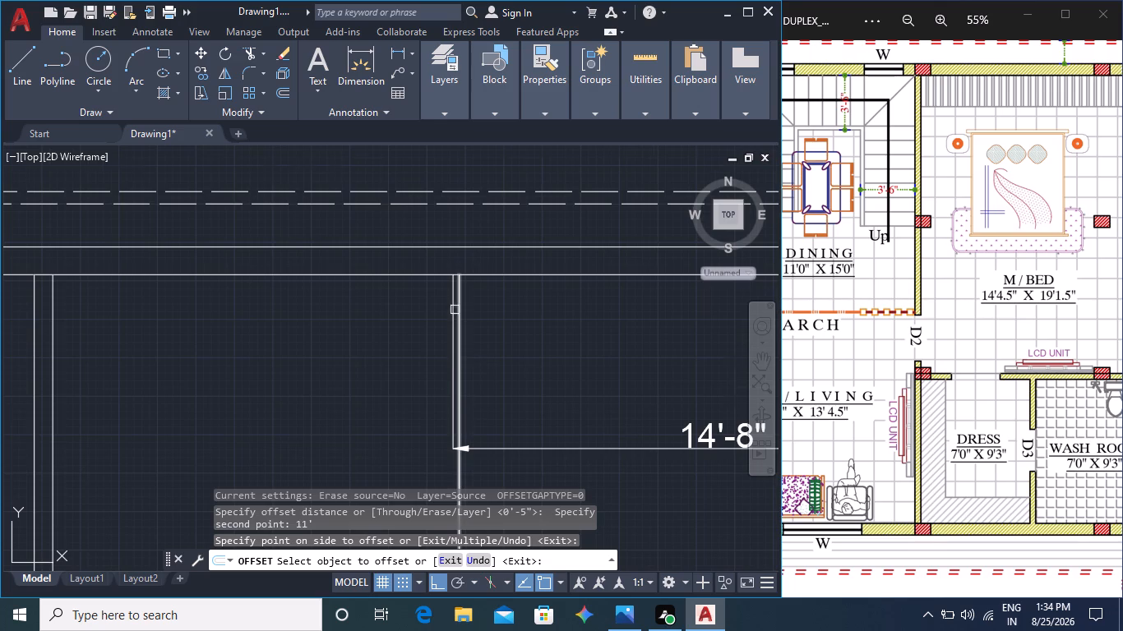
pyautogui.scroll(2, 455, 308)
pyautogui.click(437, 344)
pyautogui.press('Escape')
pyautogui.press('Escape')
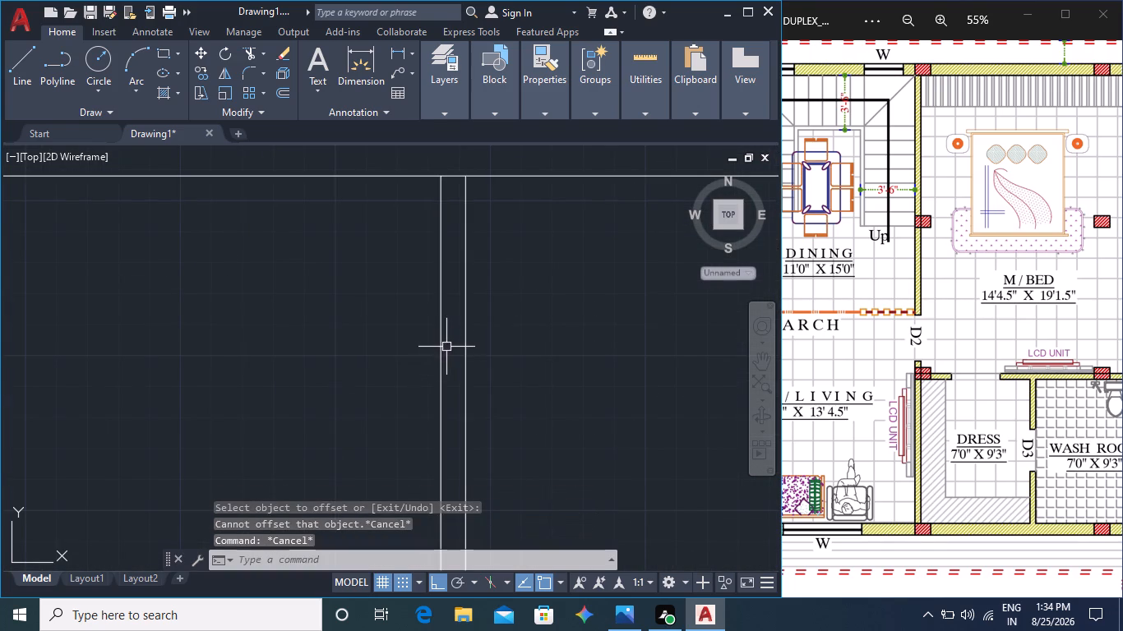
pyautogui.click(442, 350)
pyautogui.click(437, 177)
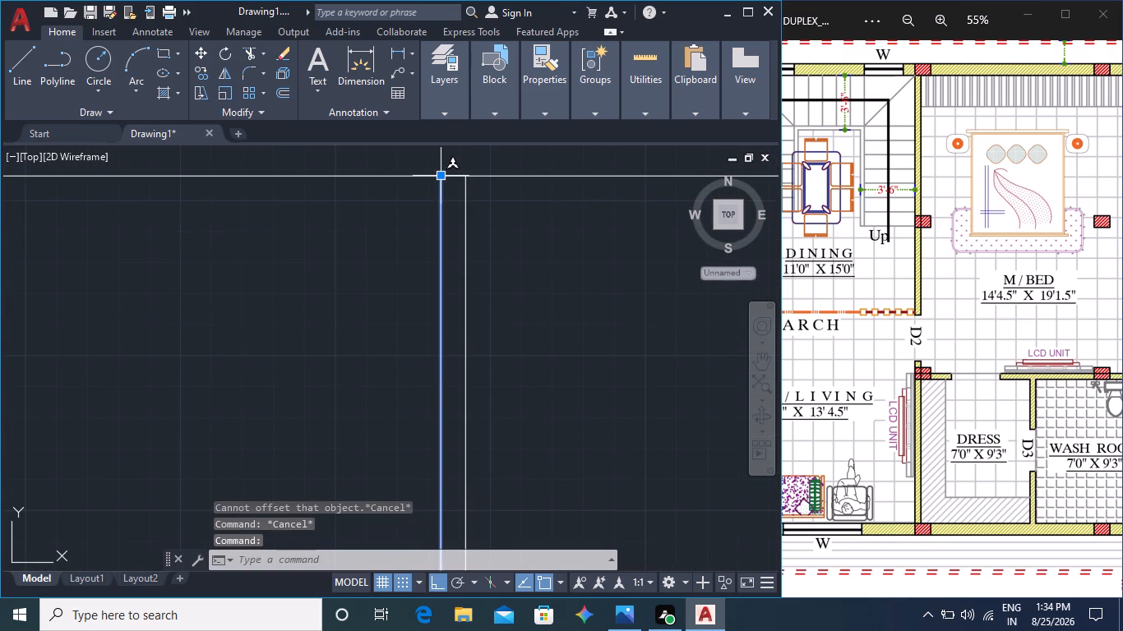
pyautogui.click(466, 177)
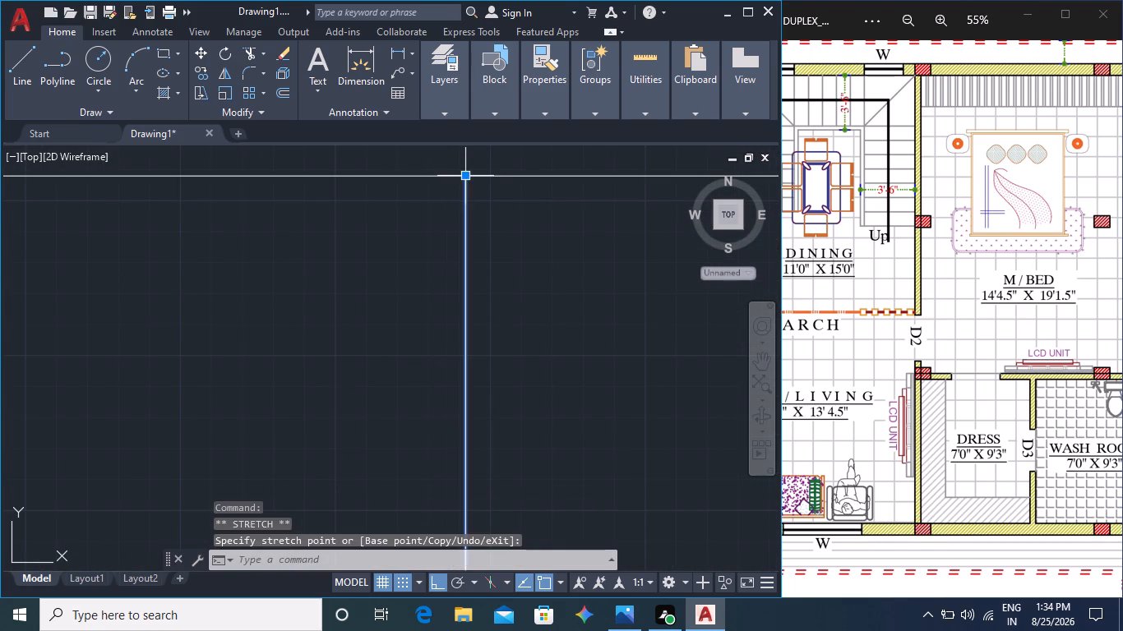
# Stretch the inner end of the master bedroom width dimension along the top wall to 14'-4 1/2".
pyautogui.scroll(-4, 530, 230)
pyautogui.moveTo(582, 352); pyautogui.dragTo(539, 350, button='middle')
pyautogui.scroll(1, 481, 232)
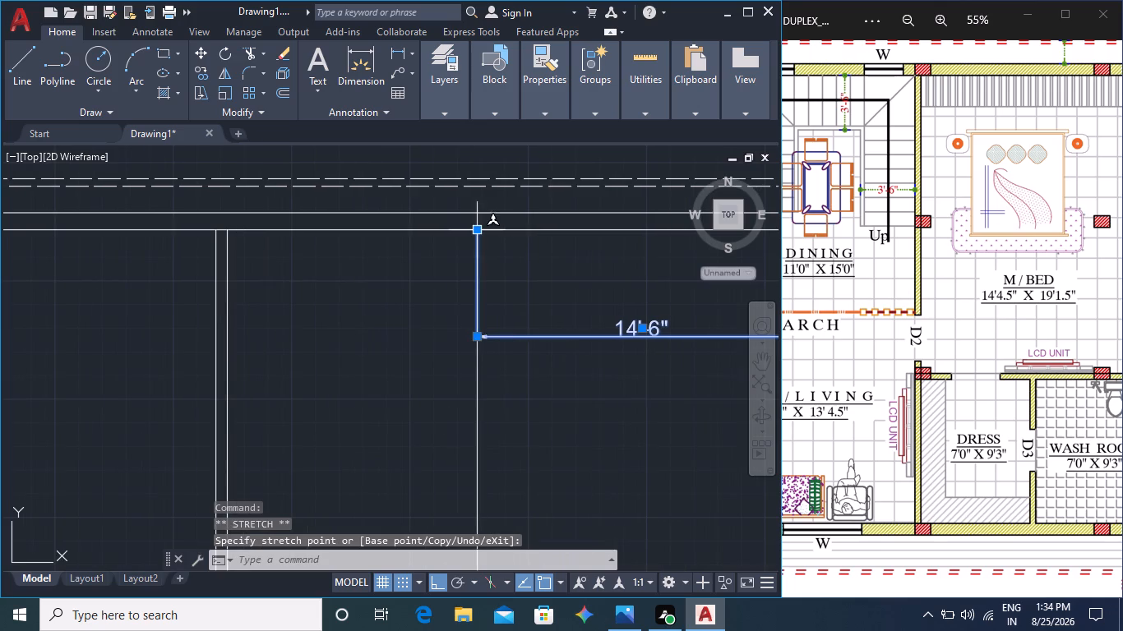
pyautogui.click(474, 227)
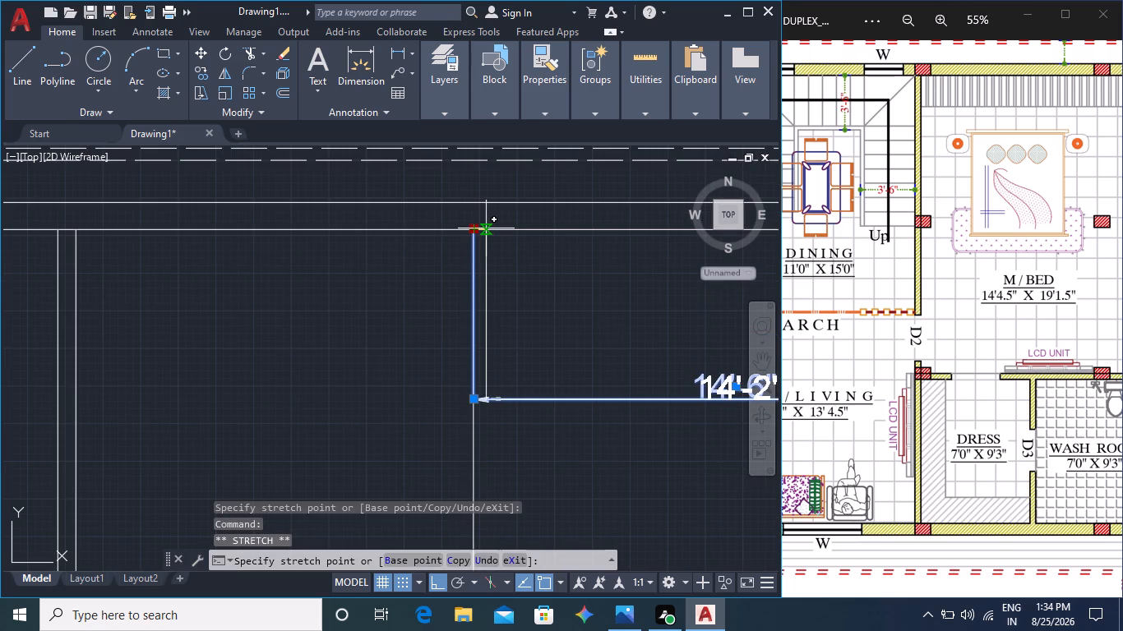
pyautogui.moveTo(486, 228); pyautogui.dragTo(434, 236, button='middle')
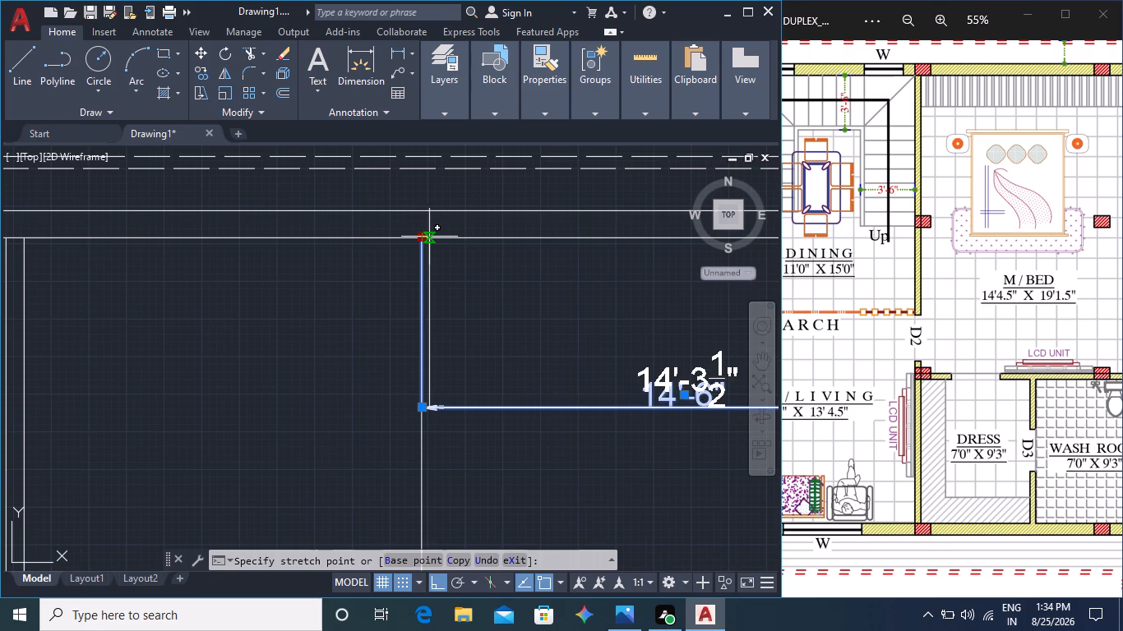
pyautogui.click(426, 236)
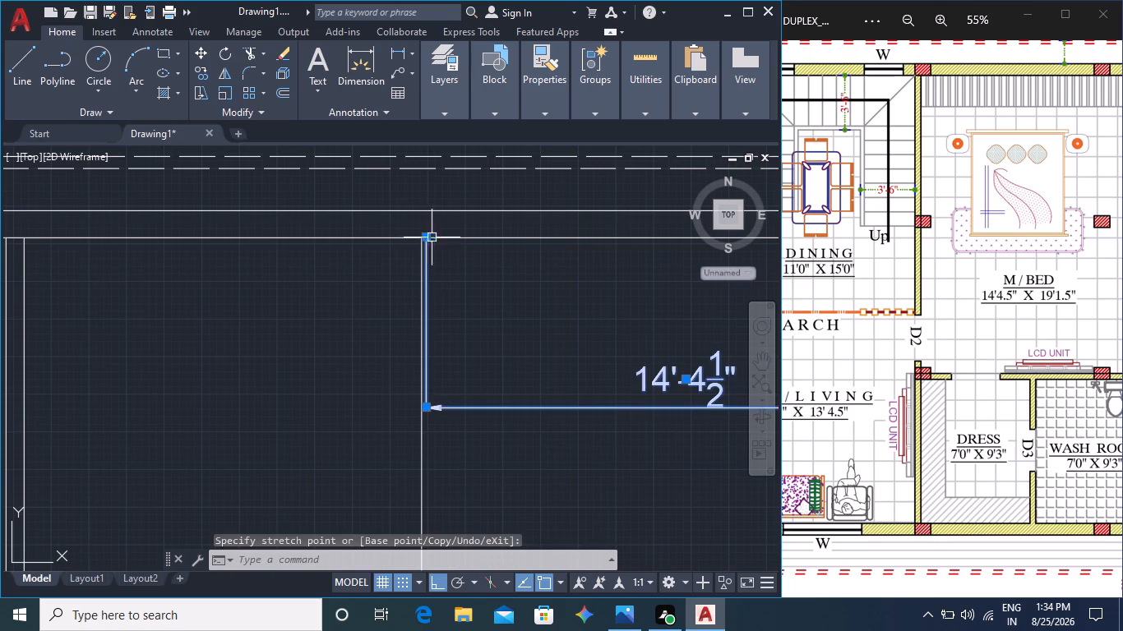
pyautogui.press('Escape')
pyautogui.press('Escape')
# Check the gap between the 11' offset line and the bedroom width dimension's inner end with a trial dimension, and delete it.
pyautogui.scroll(3, 422, 250)
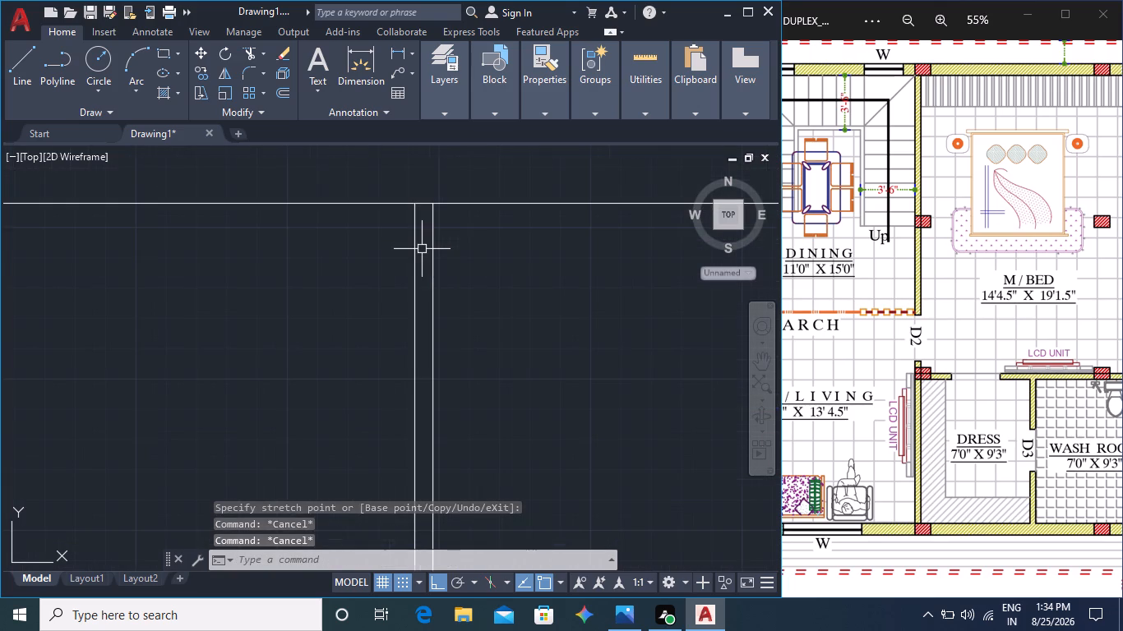
pyautogui.click(365, 82)
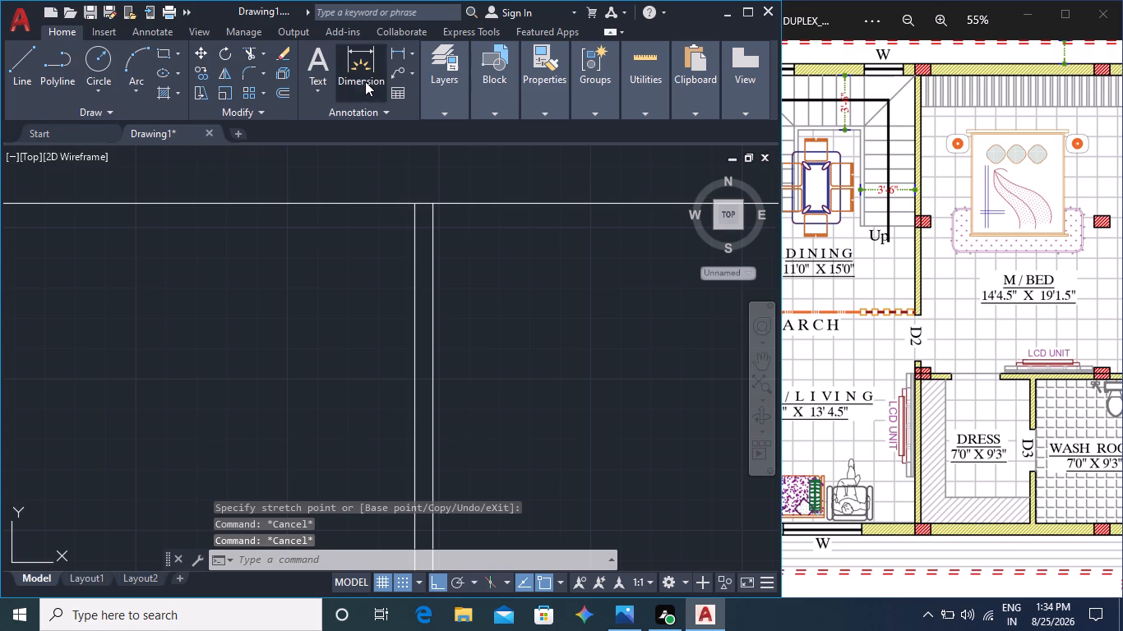
pyautogui.scroll(2, 413, 188)
pyautogui.click(412, 225)
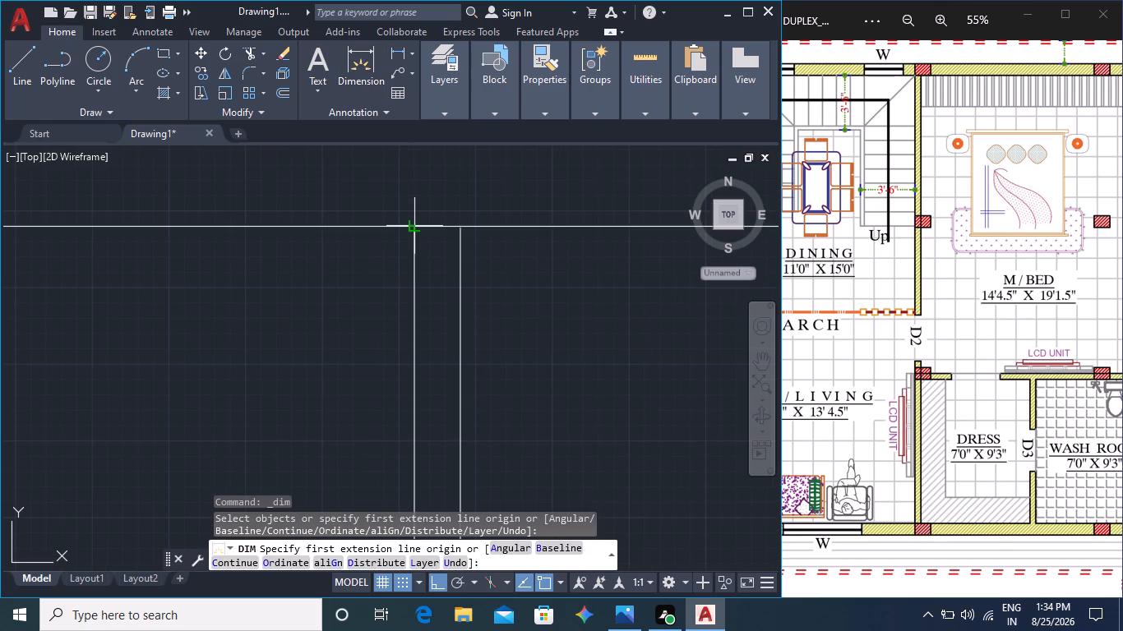
pyautogui.scroll(-3, 460, 225)
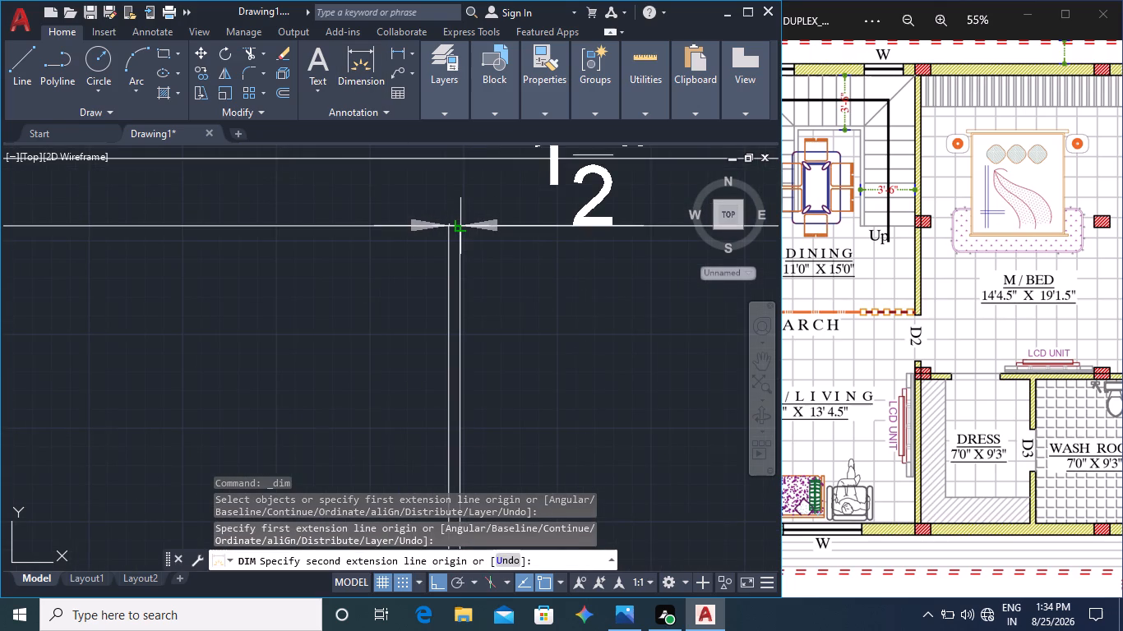
pyautogui.moveTo(460, 225); pyautogui.dragTo(452, 285, button='middle')
pyautogui.scroll(1, 452, 286)
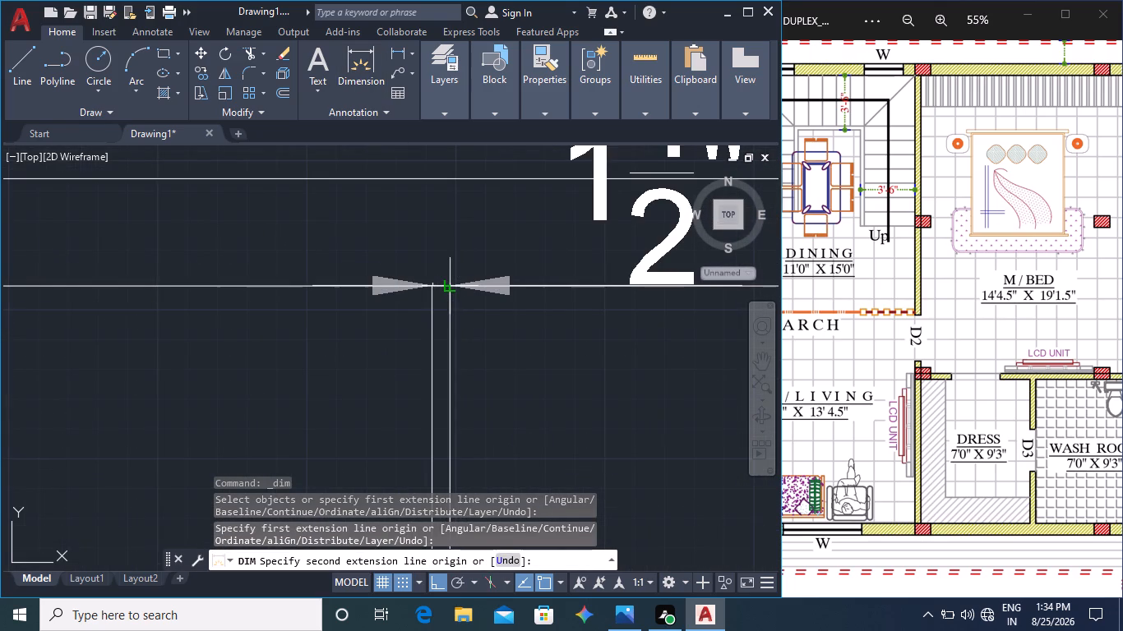
pyautogui.click(447, 286)
pyautogui.click(446, 260)
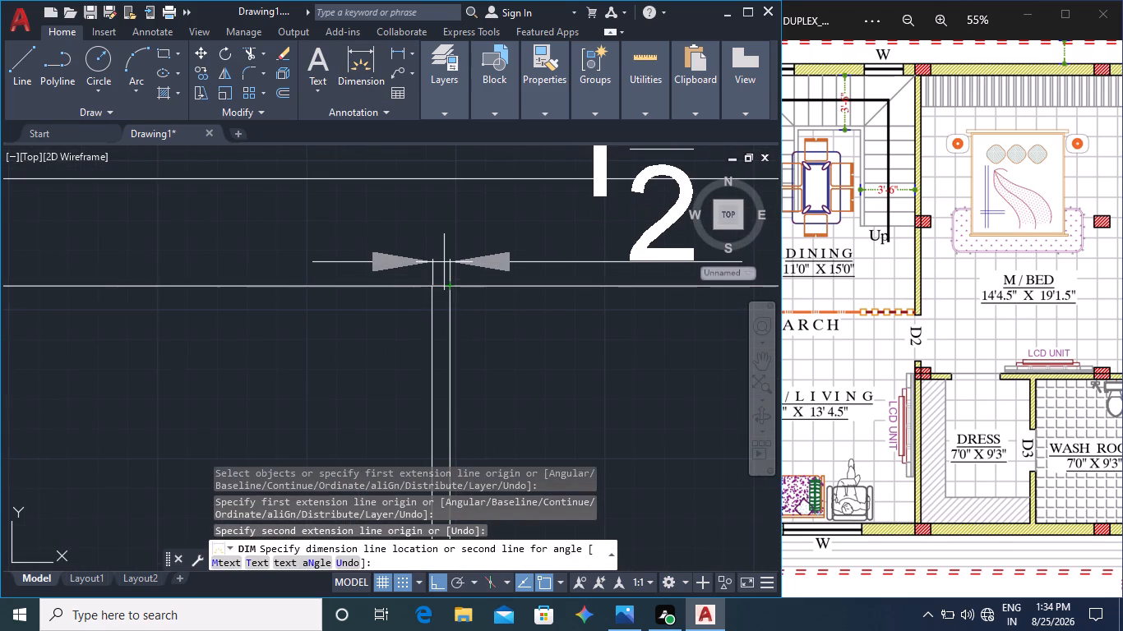
pyautogui.scroll(-2, 476, 303)
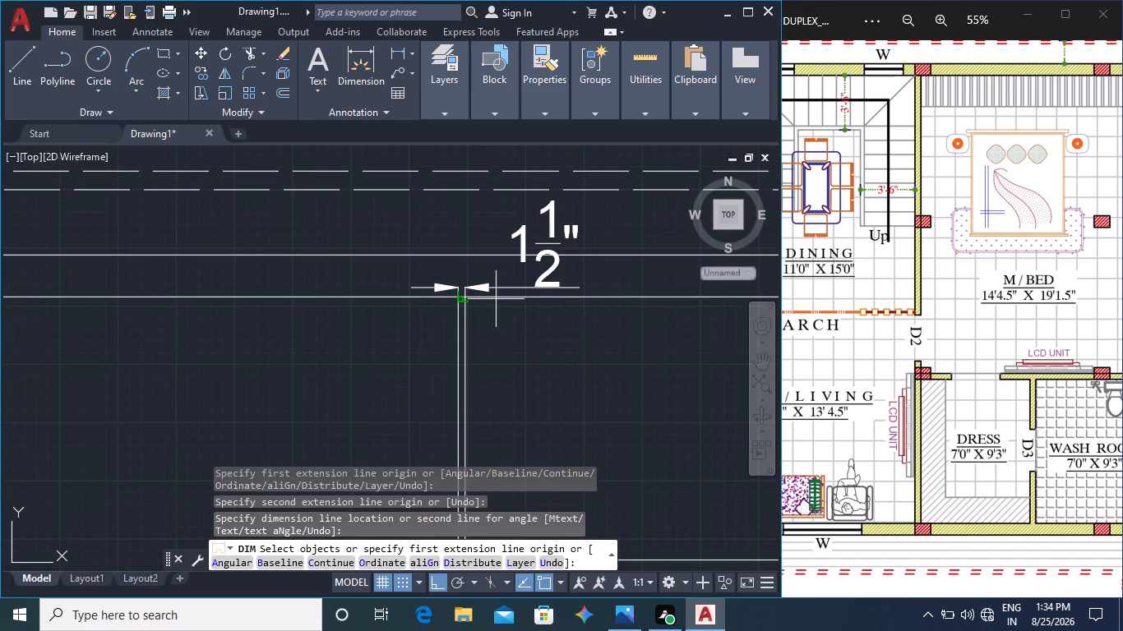
pyautogui.scroll(2, 523, 283)
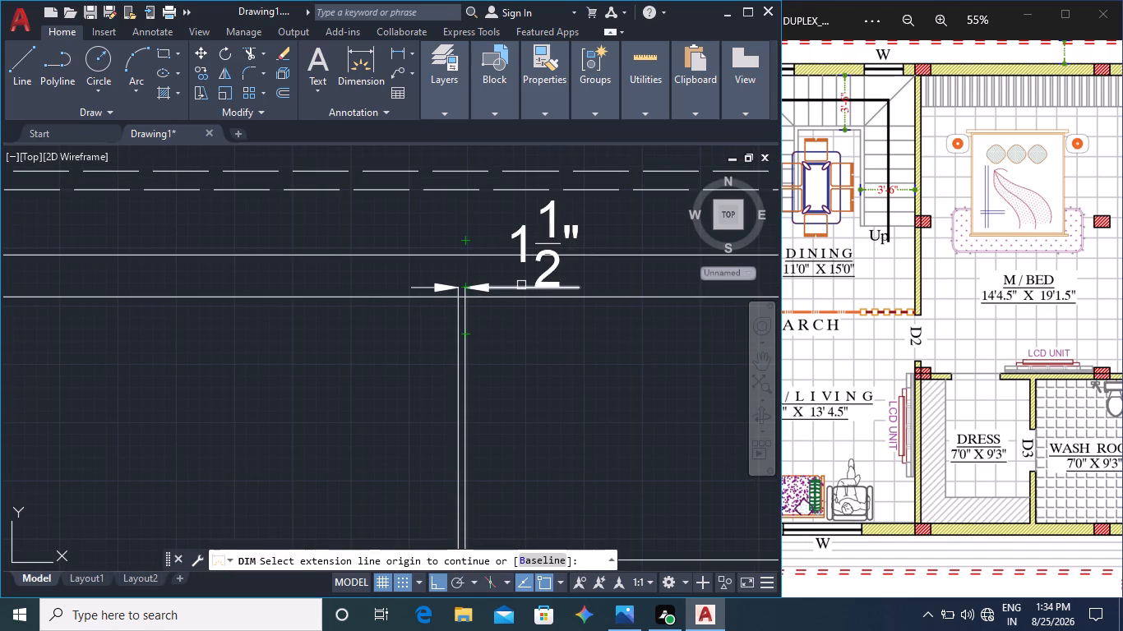
pyautogui.press('Escape')
pyautogui.press('Escape')
pyautogui.click(577, 266)
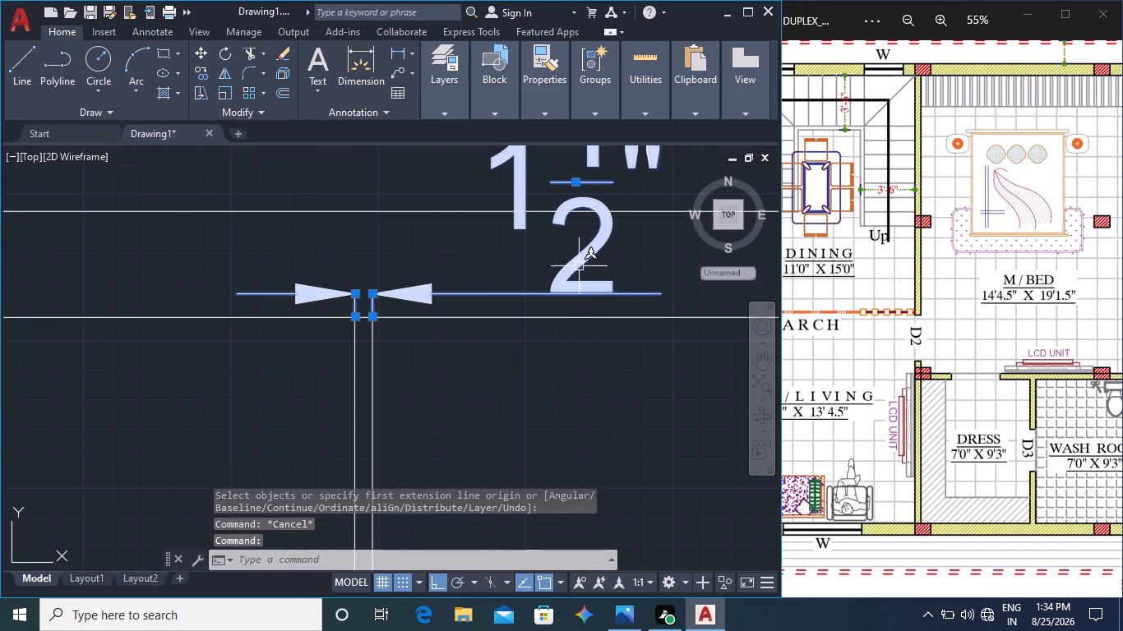
pyautogui.press('Delete')
# Offset the 11' offset line 6" toward the master bedroom.
pyautogui.moveTo(469, 379); pyautogui.dragTo(462, 215, button='middle')
pyautogui.scroll(-2, 454, 246)
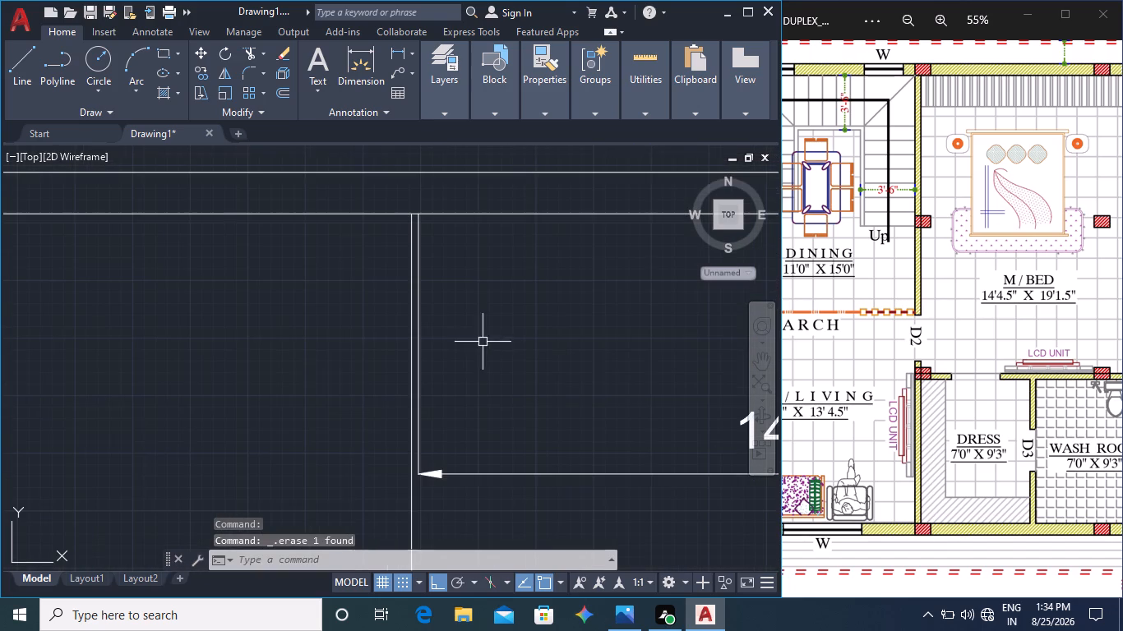
pyautogui.moveTo(483, 342); pyautogui.dragTo(508, 294, button='middle')
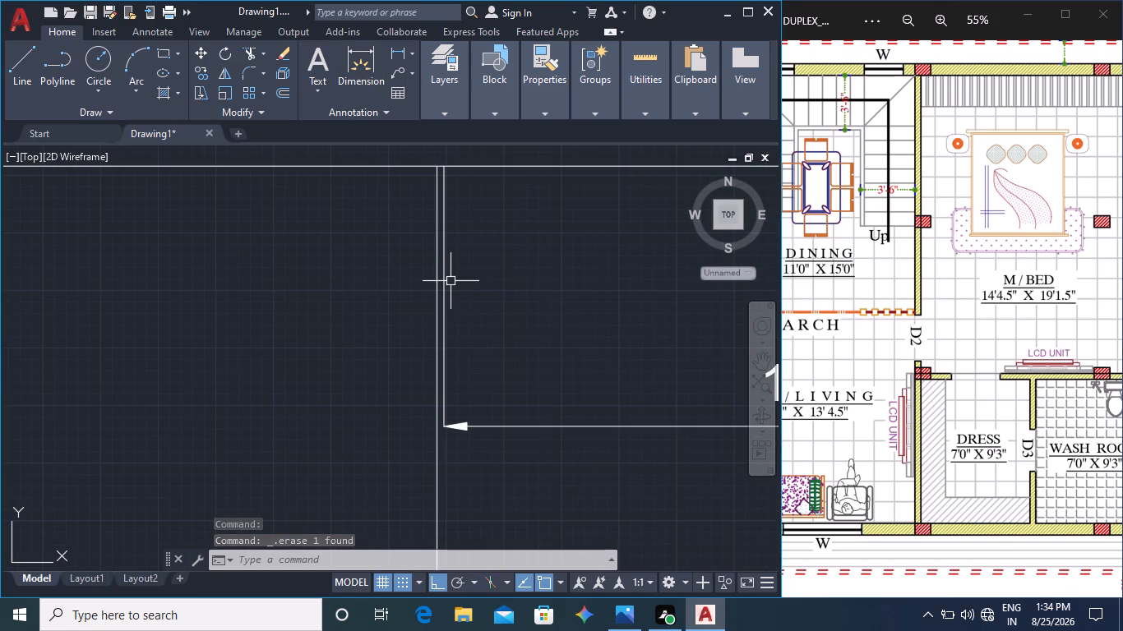
pyautogui.press('o')
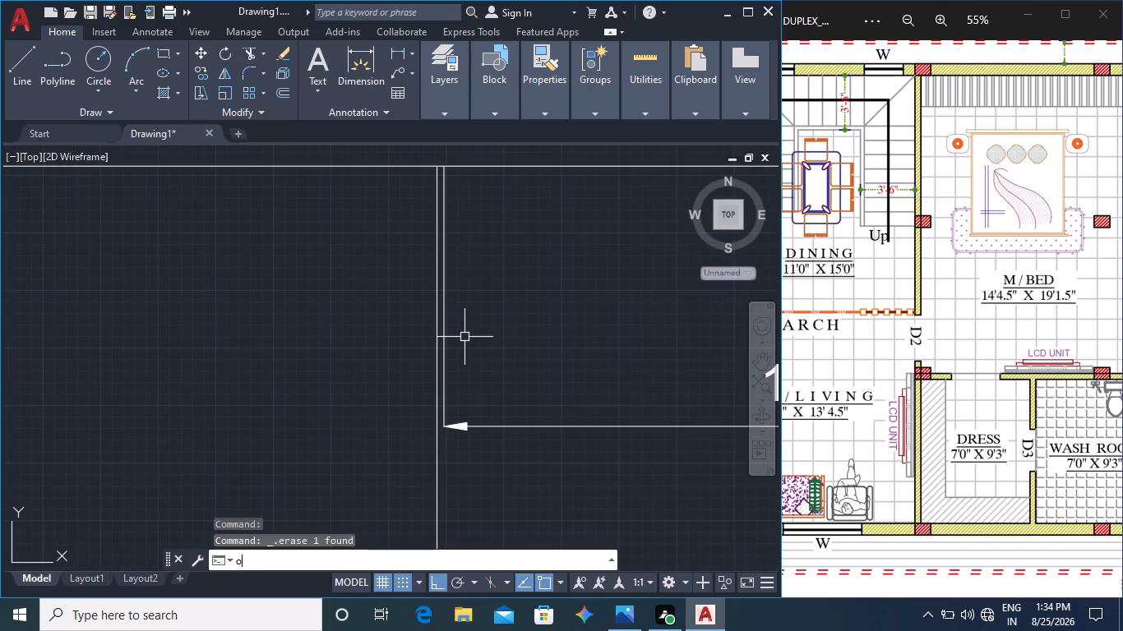
pyautogui.press('Return')
pyautogui.scroll(3, 423, 349)
pyautogui.click(470, 352)
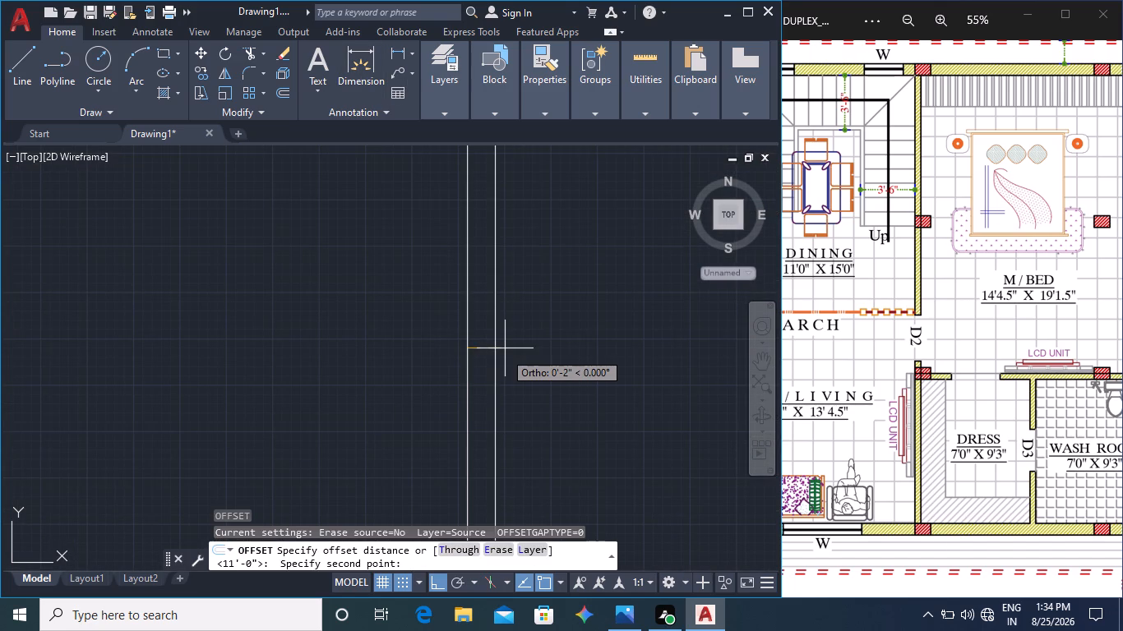
pyautogui.press('6')
pyautogui.hotkey('shift', '"')
pyautogui.press('Return')
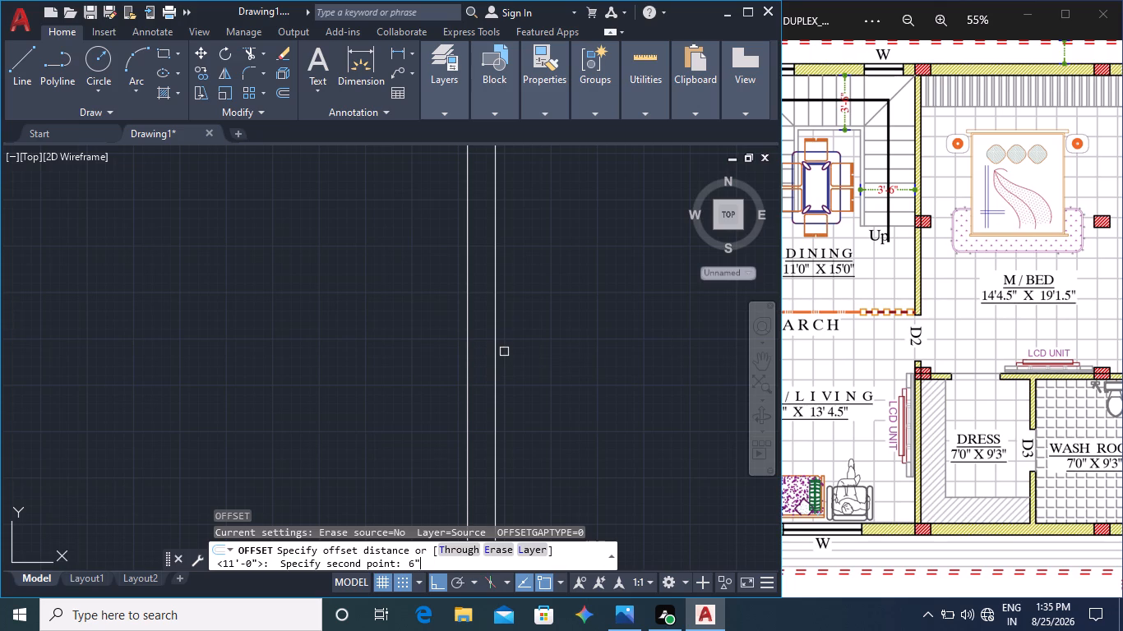
pyautogui.scroll(-4, 509, 355)
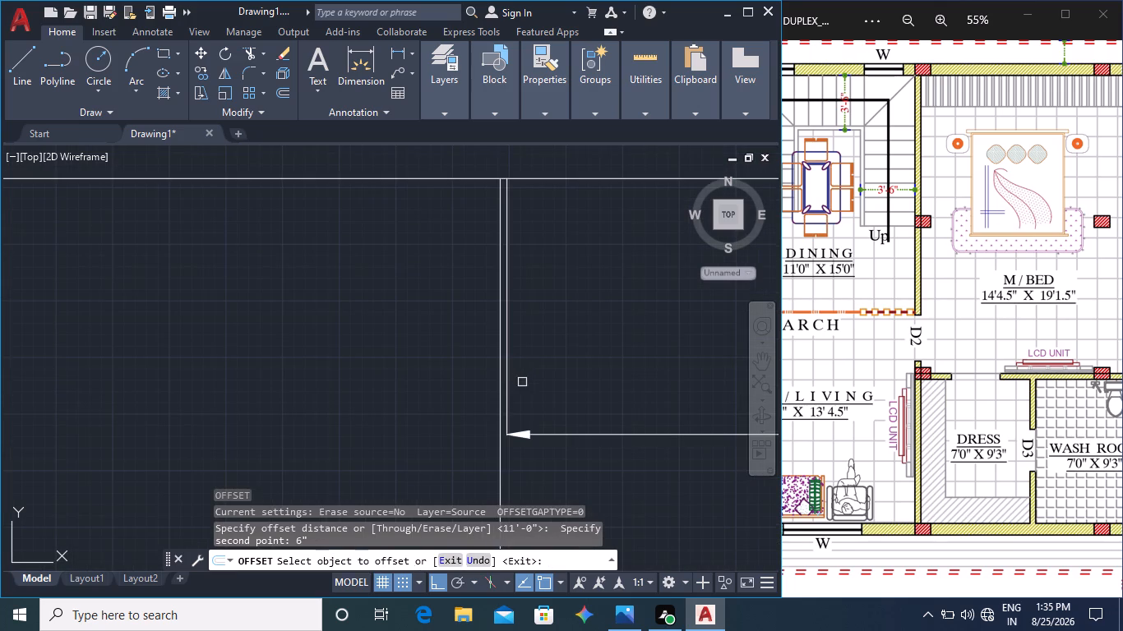
pyautogui.moveTo(529, 392); pyautogui.dragTo(534, 370, button='middle')
pyautogui.scroll(2, 533, 362)
pyautogui.click(456, 407)
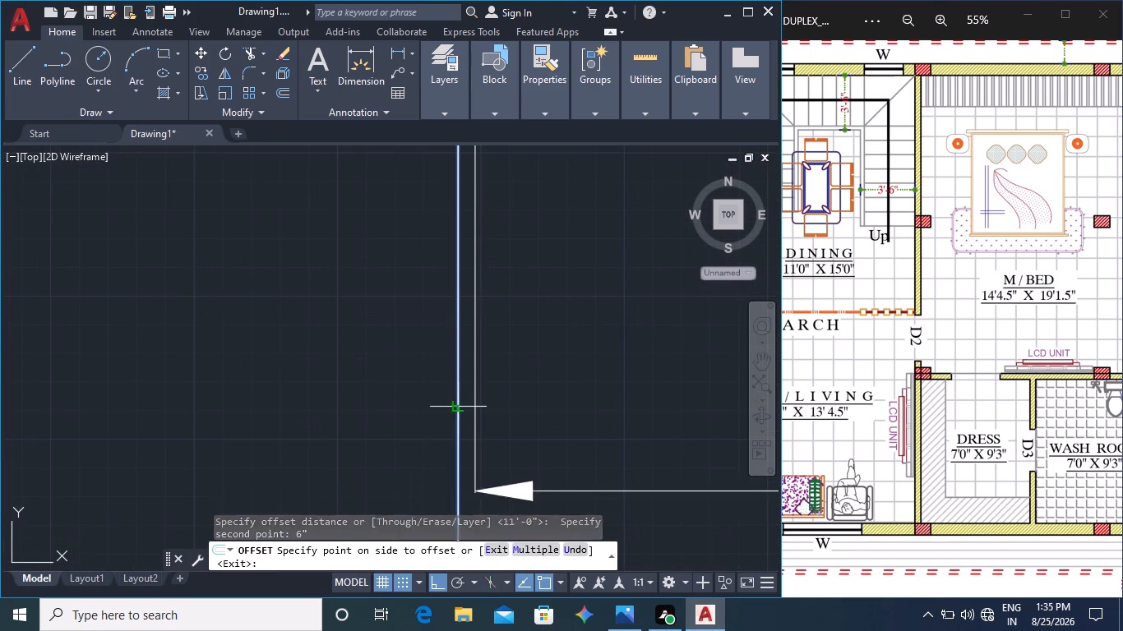
pyautogui.click(523, 406)
pyautogui.scroll(-3, 554, 408)
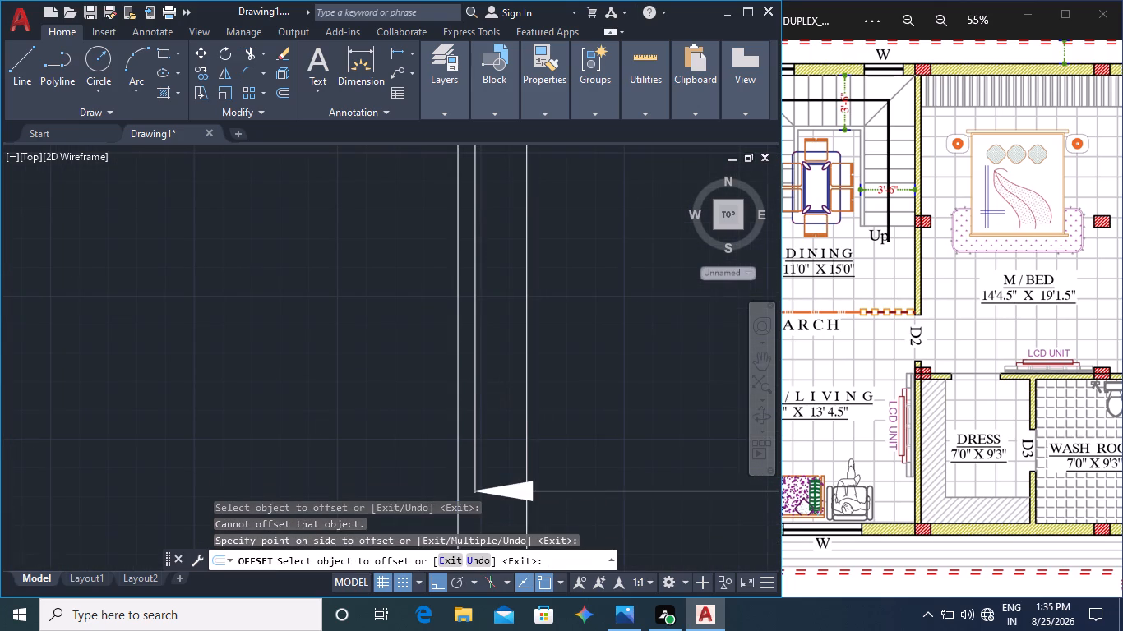
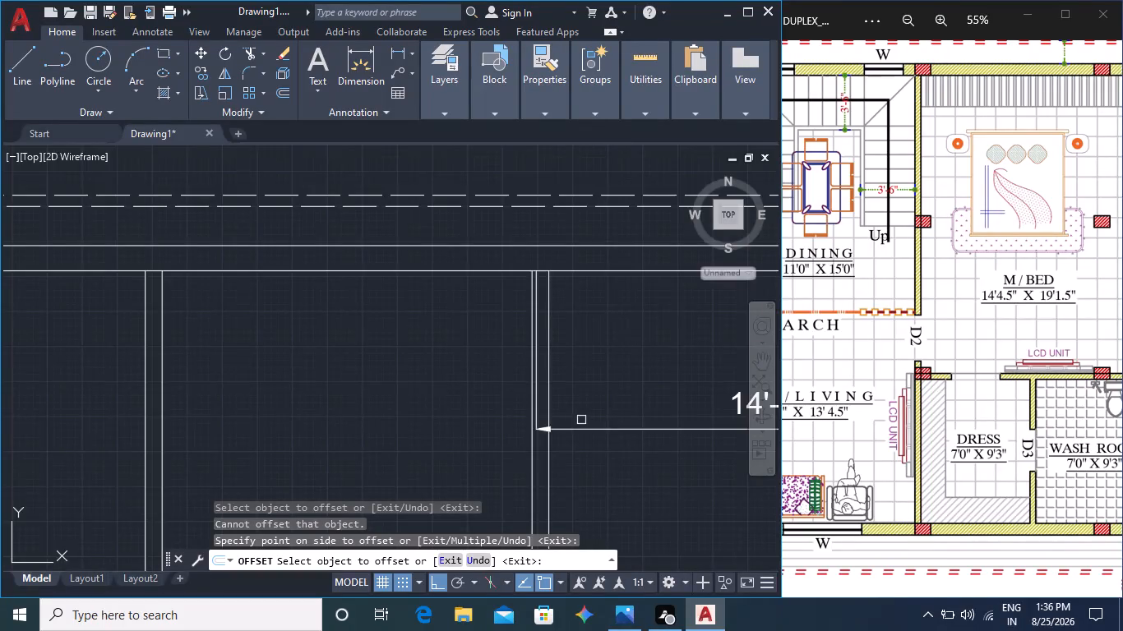
# Examine the closely spaced lines and the bedroom width dimension's inner end where they meet the top wall.
pyautogui.scroll(-2, 587, 417)
pyautogui.moveTo(599, 393); pyautogui.dragTo(563, 369, button='middle')
pyautogui.scroll(4, 530, 357)
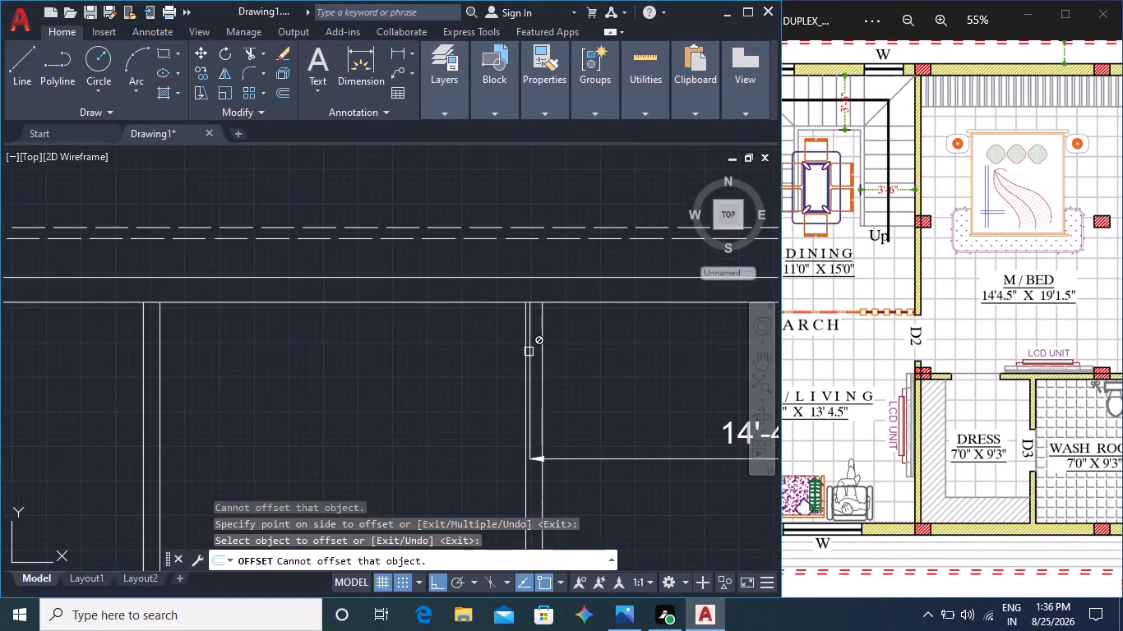
pyautogui.scroll(3, 534, 318)
pyautogui.scroll(-3, 534, 351)
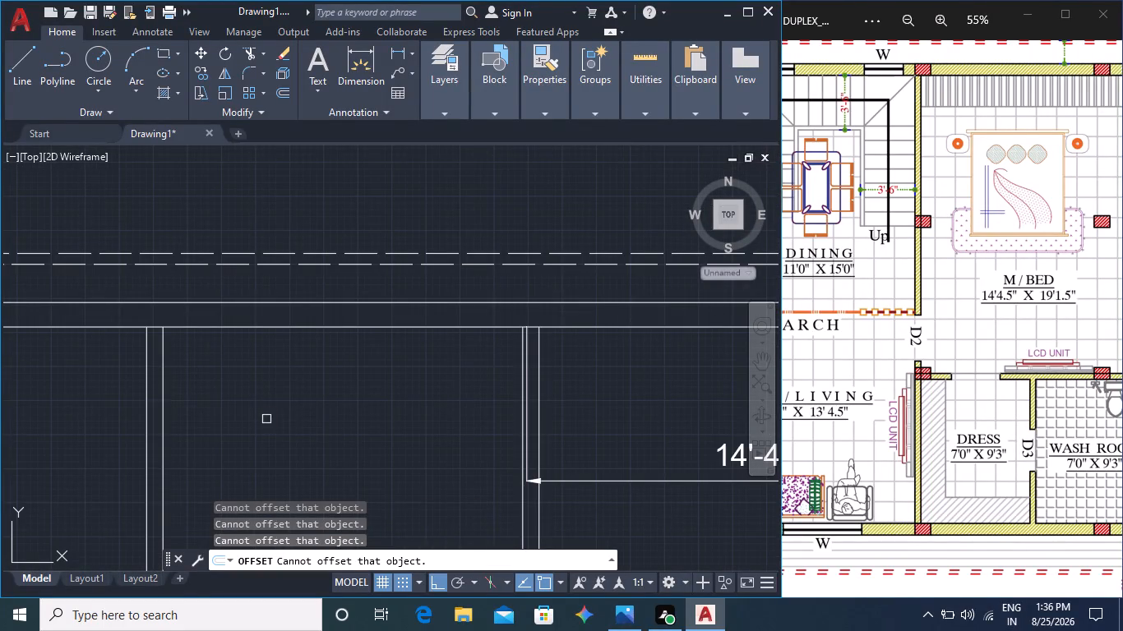
pyautogui.moveTo(266, 419); pyautogui.dragTo(580, 333, button='middle')
pyautogui.moveTo(394, 392); pyautogui.dragTo(635, 329, button='middle')
pyautogui.scroll(-2, 551, 350)
pyautogui.moveTo(555, 356); pyautogui.dragTo(391, 395, button='middle')
pyautogui.scroll(3, 507, 362)
pyautogui.moveTo(562, 367); pyautogui.dragTo(363, 417, button='middle')
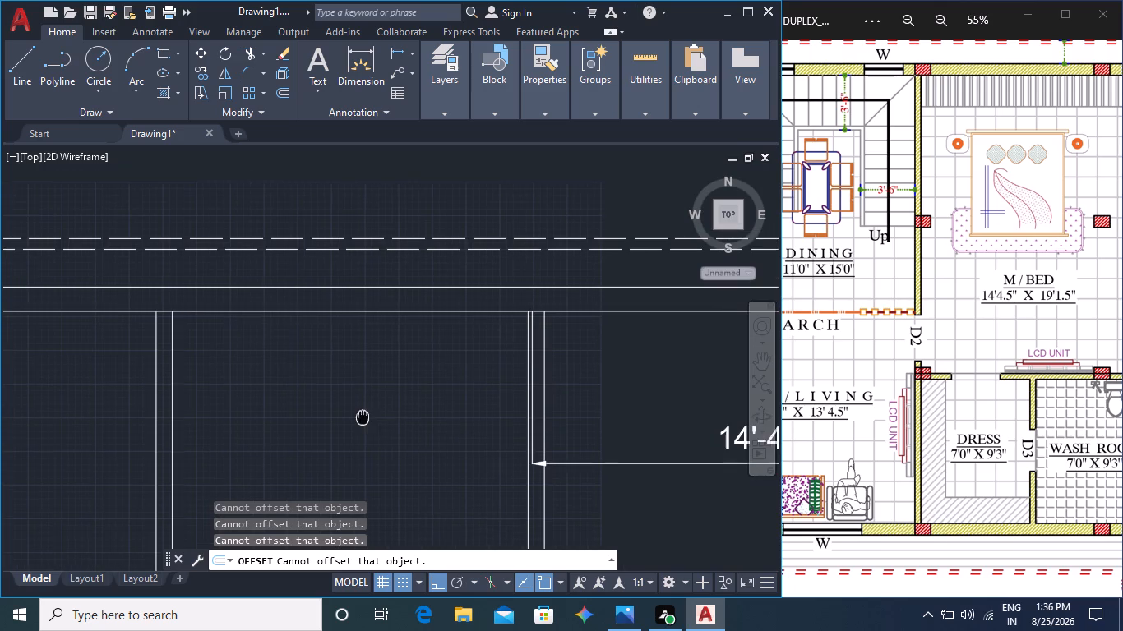
pyautogui.scroll(3, 503, 345)
pyautogui.moveTo(583, 316); pyautogui.dragTo(538, 356, button='middle')
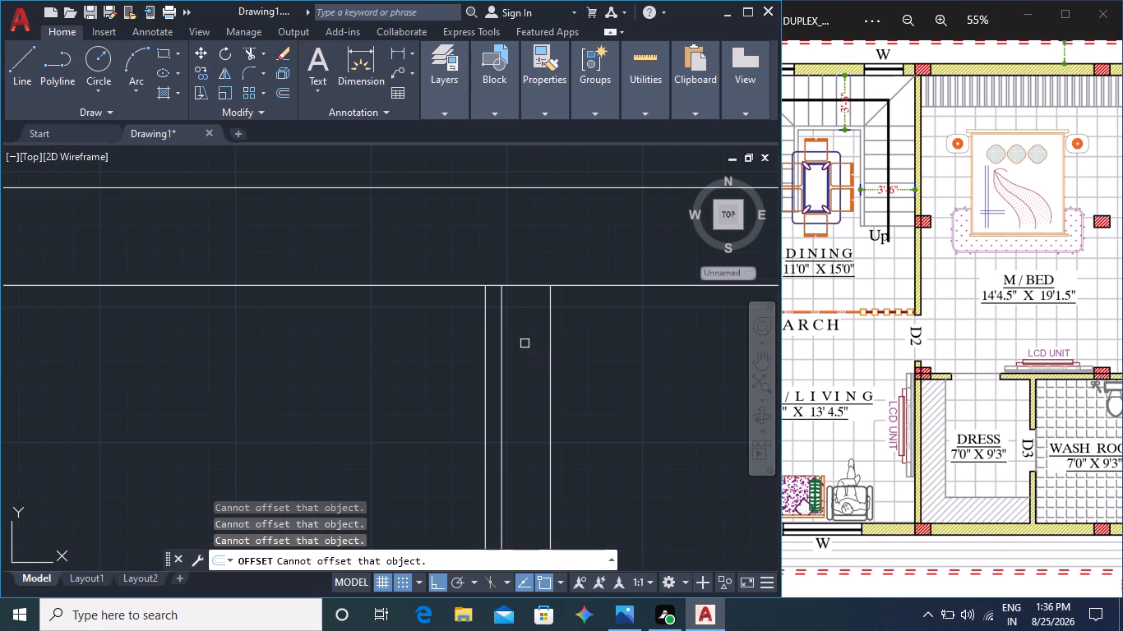
pyautogui.scroll(1, 525, 342)
pyautogui.scroll(-2, 525, 342)
pyautogui.moveTo(418, 394); pyautogui.dragTo(503, 343, button='middle')
pyautogui.scroll(-2, 497, 362)
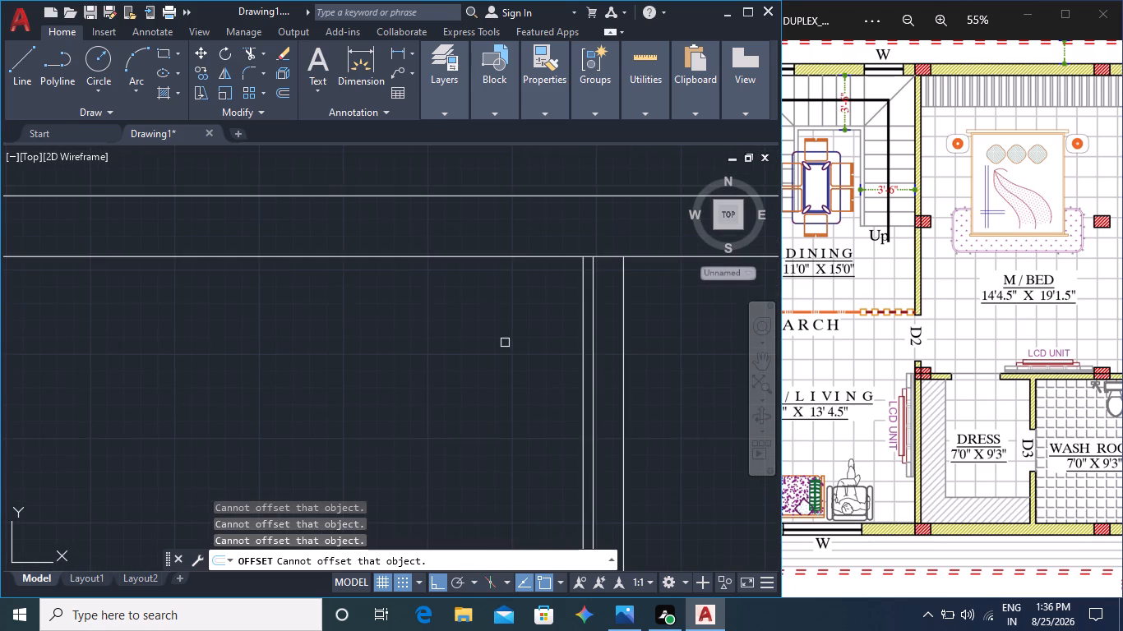
pyautogui.moveTo(464, 408); pyautogui.dragTo(548, 339, button='middle')
pyautogui.moveTo(700, 500); pyautogui.dragTo(696, 454, button='middle')
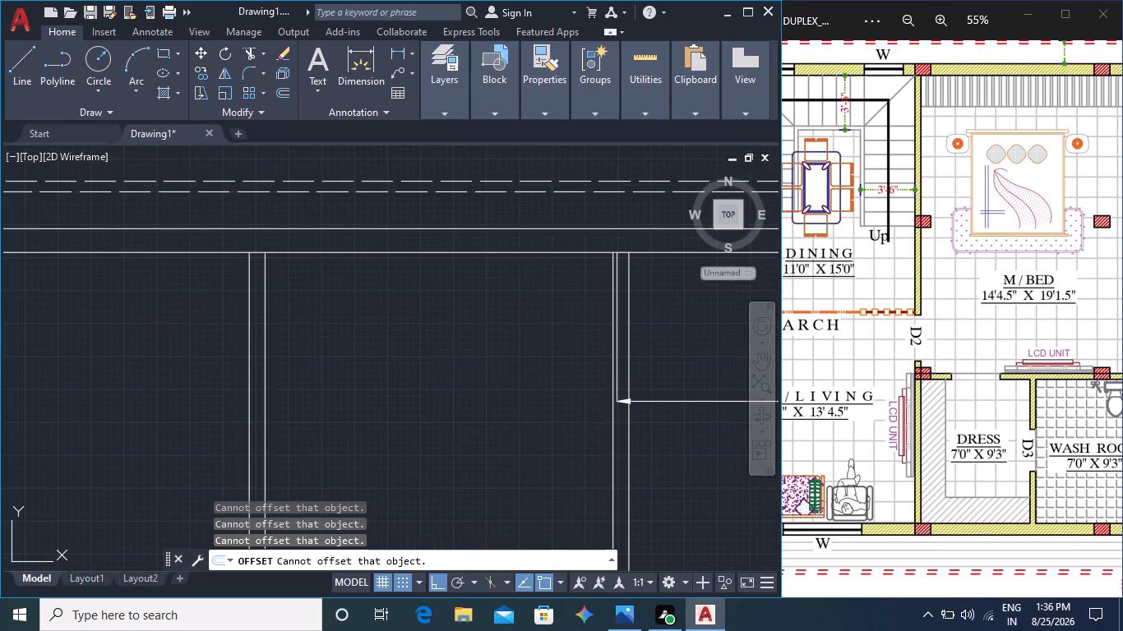
pyautogui.moveTo(696, 454); pyautogui.dragTo(688, 405, button='middle')
pyautogui.click(679, 462)
pyautogui.press('Escape')
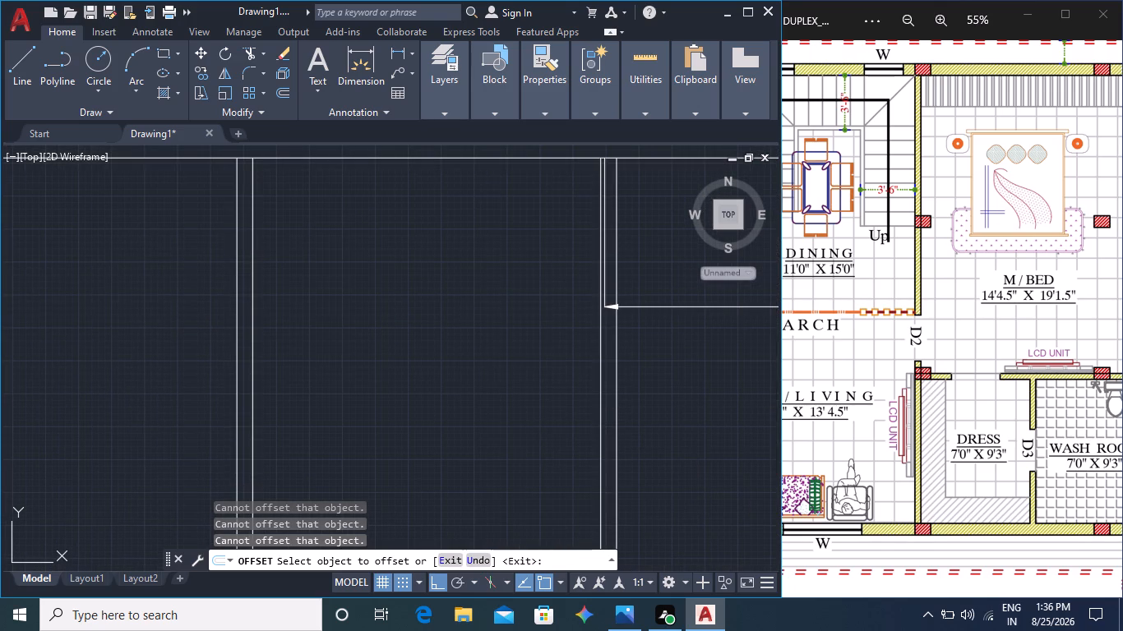
pyautogui.press('Escape')
pyautogui.press('Escape')
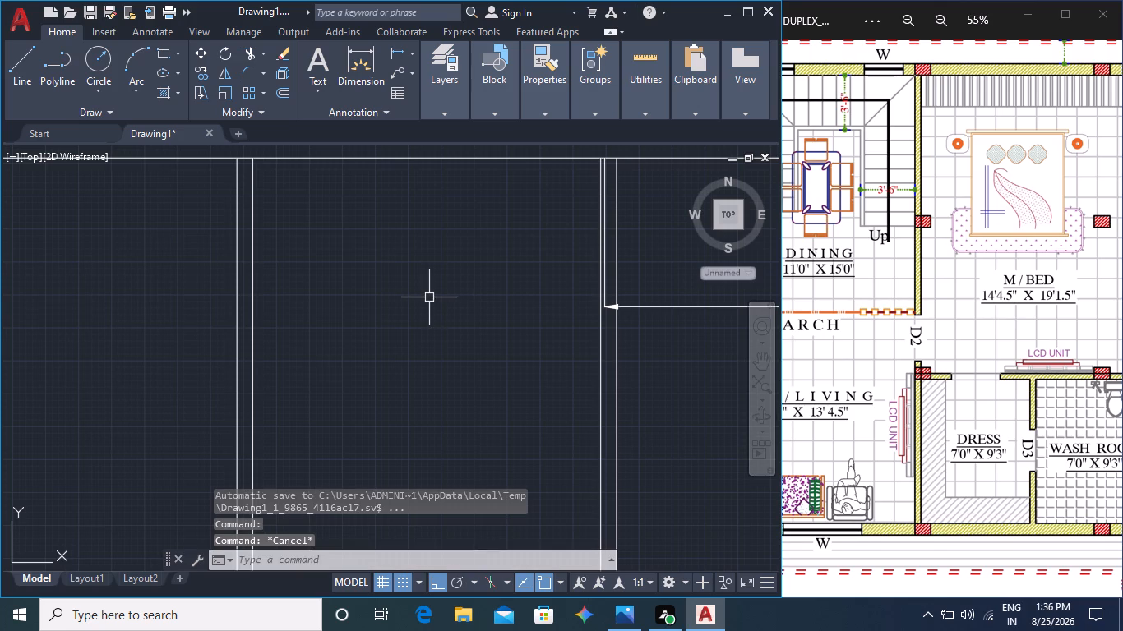
# Delete the 11' offset line and its 6" offset beside the master bedroom width dimension.
pyautogui.moveTo(631, 396); pyautogui.dragTo(522, 413, button='middle')
pyautogui.click(547, 440)
pyautogui.click(417, 408)
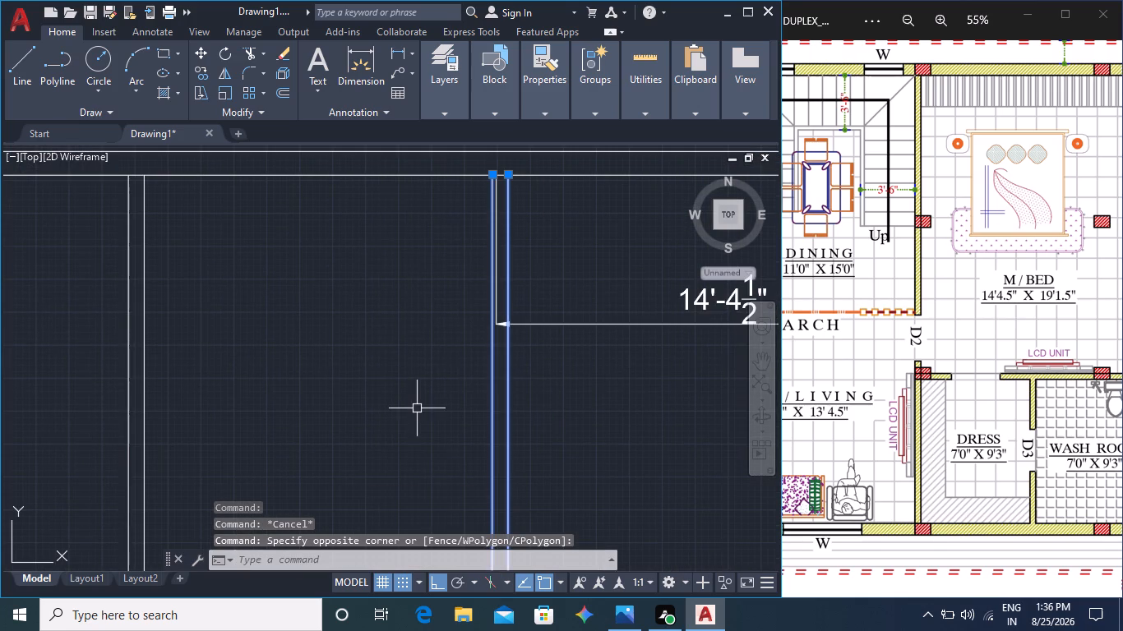
pyautogui.press('Delete')
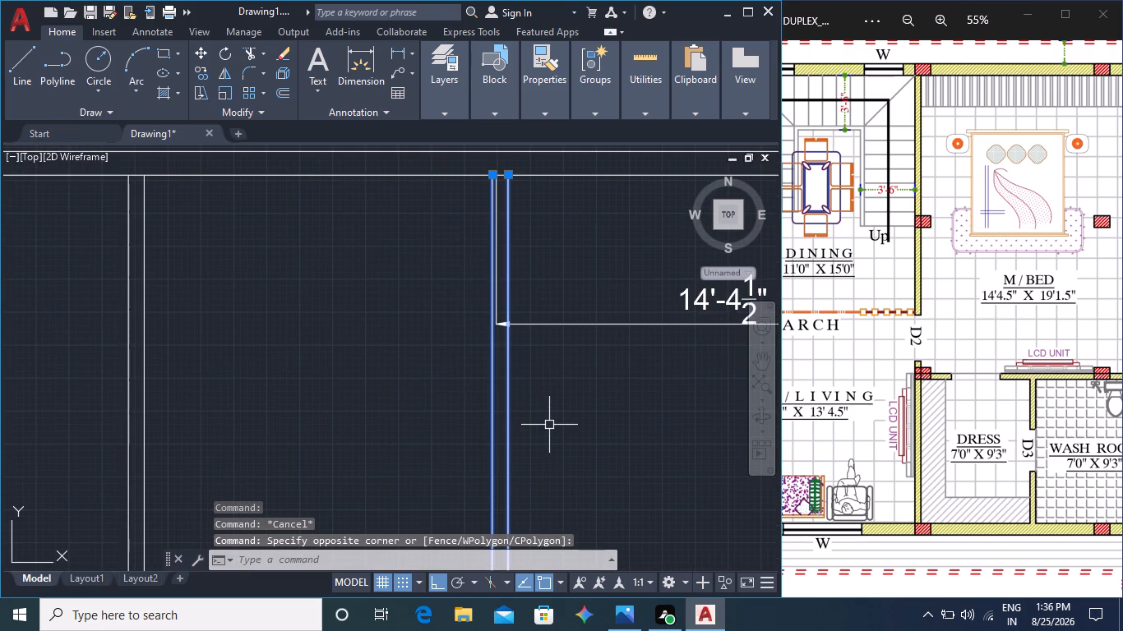
# Draw a vertical line from the master bedroom dimension's inner end at the top wall down to the bottom wall's inner line.
pyautogui.moveTo(568, 427); pyautogui.dragTo(544, 412, button='middle')
pyautogui.click(16, 65)
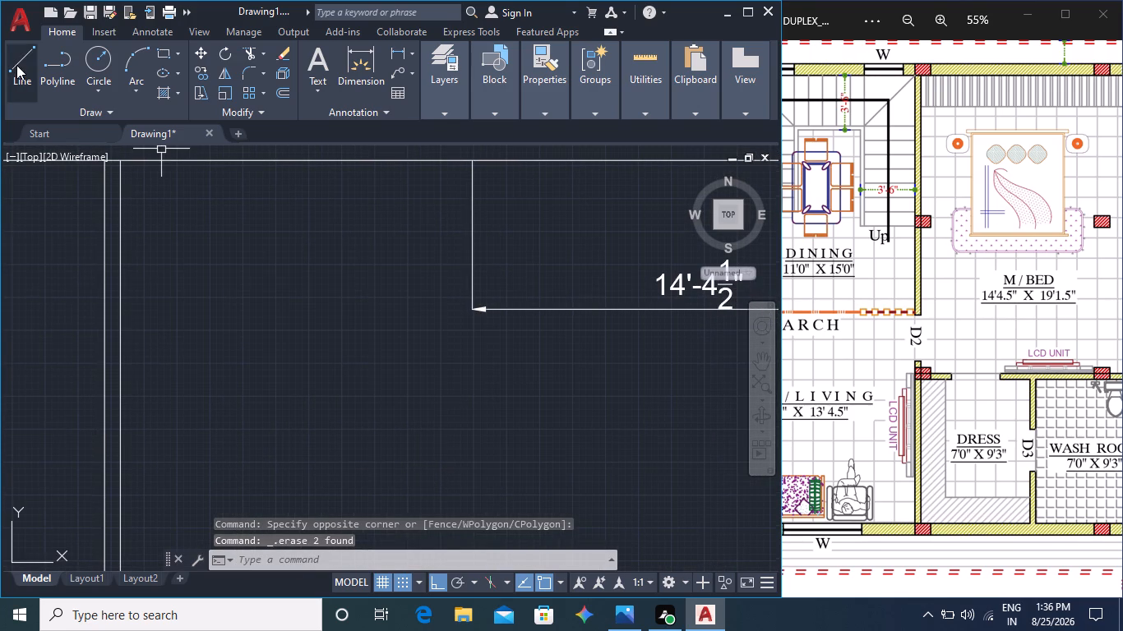
pyautogui.moveTo(400, 223); pyautogui.dragTo(401, 256, button='middle')
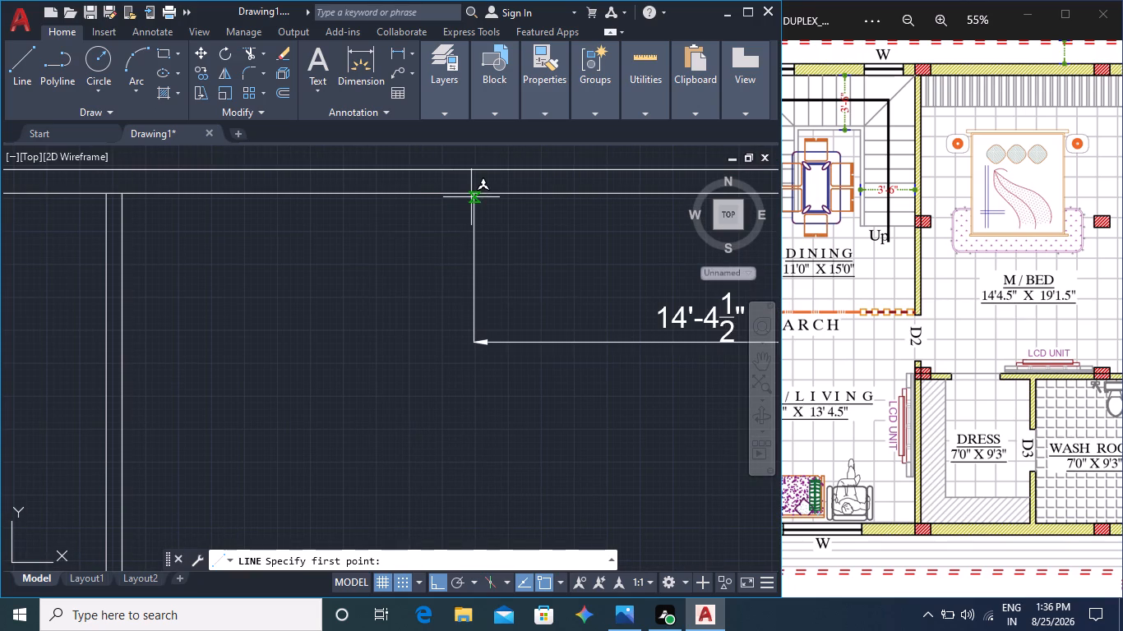
pyautogui.click(472, 195)
pyautogui.moveTo(497, 459); pyautogui.dragTo(504, 261, button='middle')
pyautogui.scroll(-3, 507, 273)
pyautogui.moveTo(514, 502); pyautogui.dragTo(537, 277, button='middle')
pyautogui.scroll(3, 522, 359)
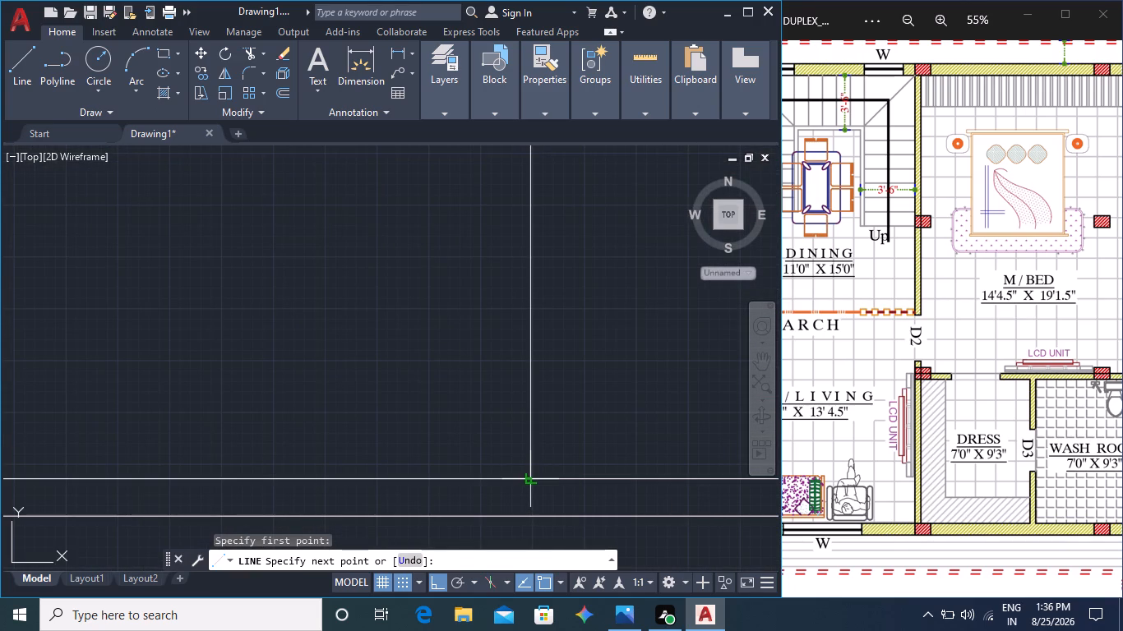
pyautogui.click(532, 481)
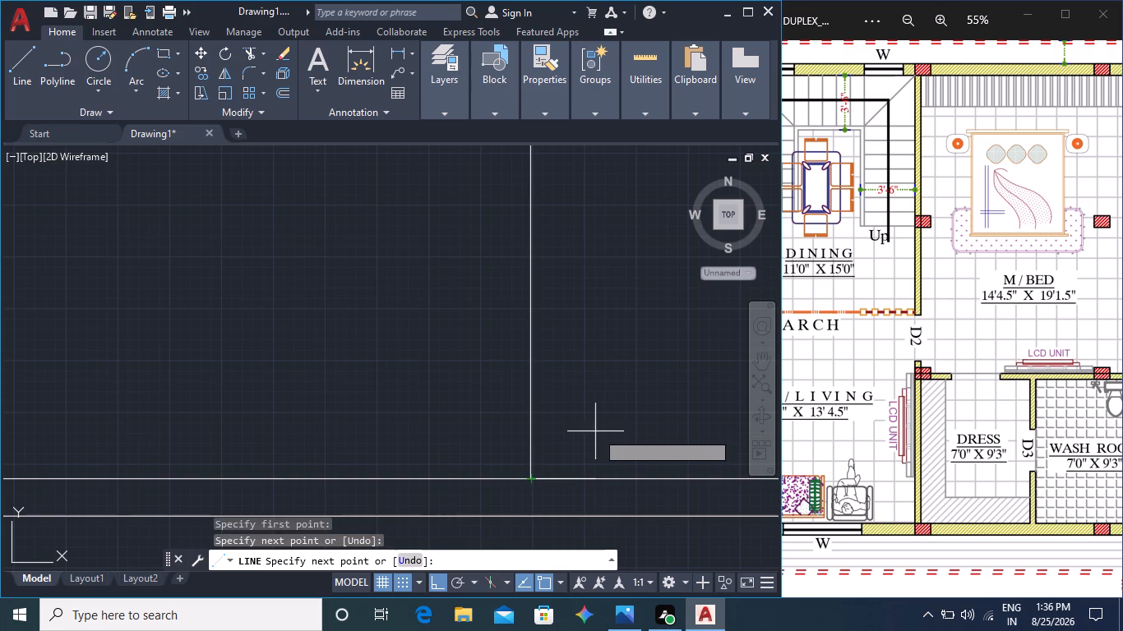
pyautogui.press('Escape')
pyautogui.press('Escape')
# Delete the bedroom-side line of the double-line interior wall just west of the new bedroom line.
pyautogui.scroll(-3, 588, 420)
pyautogui.moveTo(602, 329); pyautogui.dragTo(566, 431, button='middle')
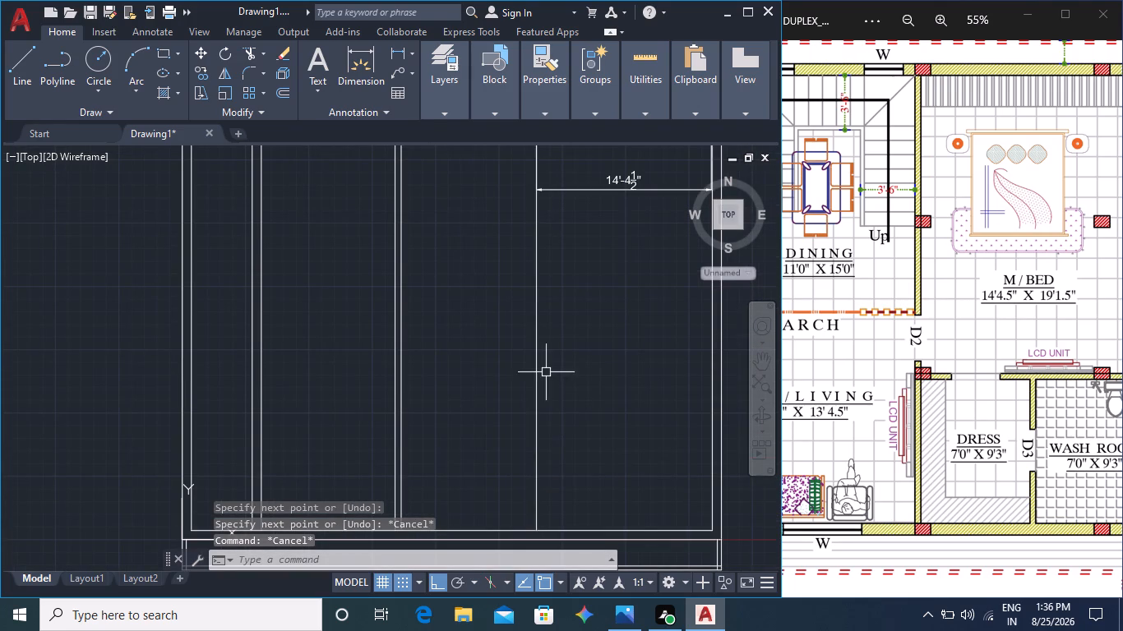
pyautogui.moveTo(464, 309); pyautogui.dragTo(478, 389, button='middle')
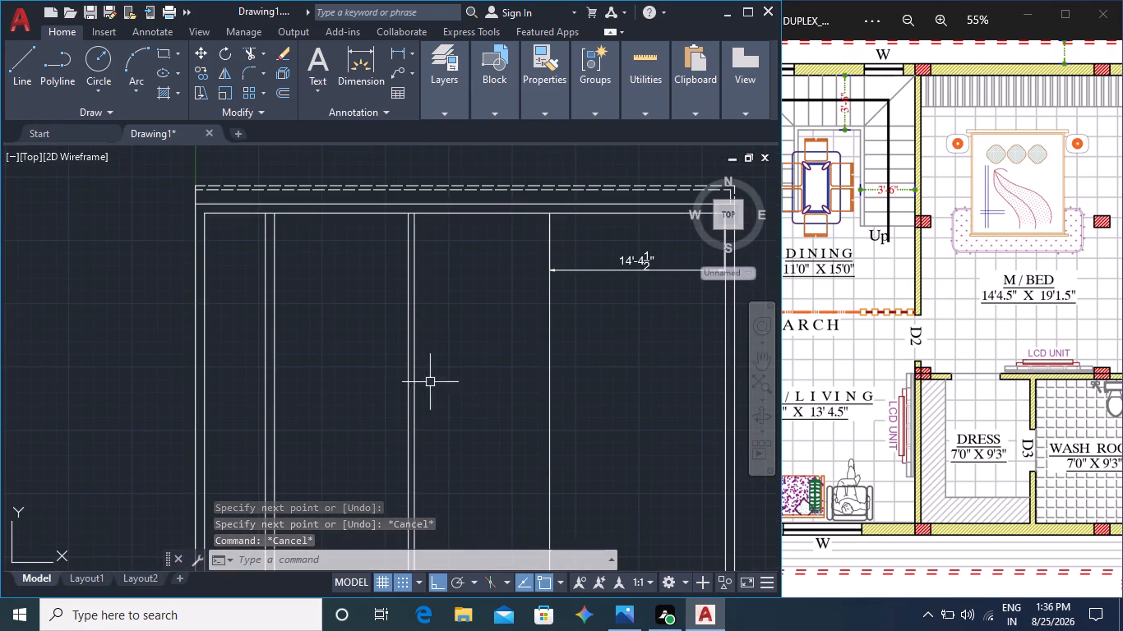
pyautogui.click(416, 391)
pyautogui.press('Delete')
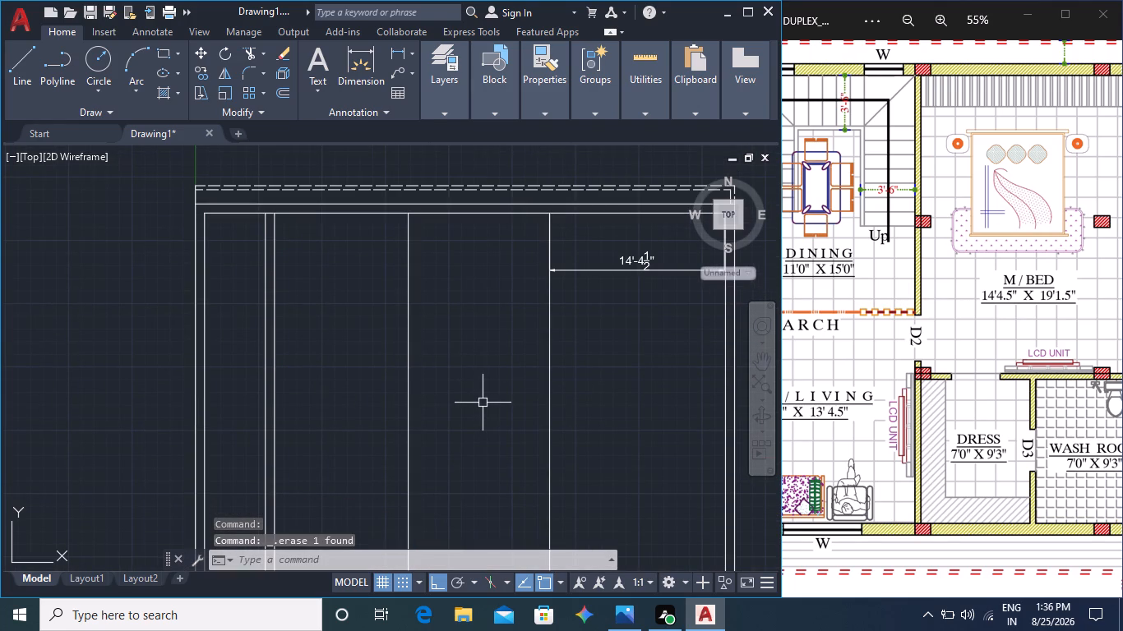
# Place an 11' dimension along the top wall, running west from the new bedroom line's upper end.
pyautogui.click(362, 73)
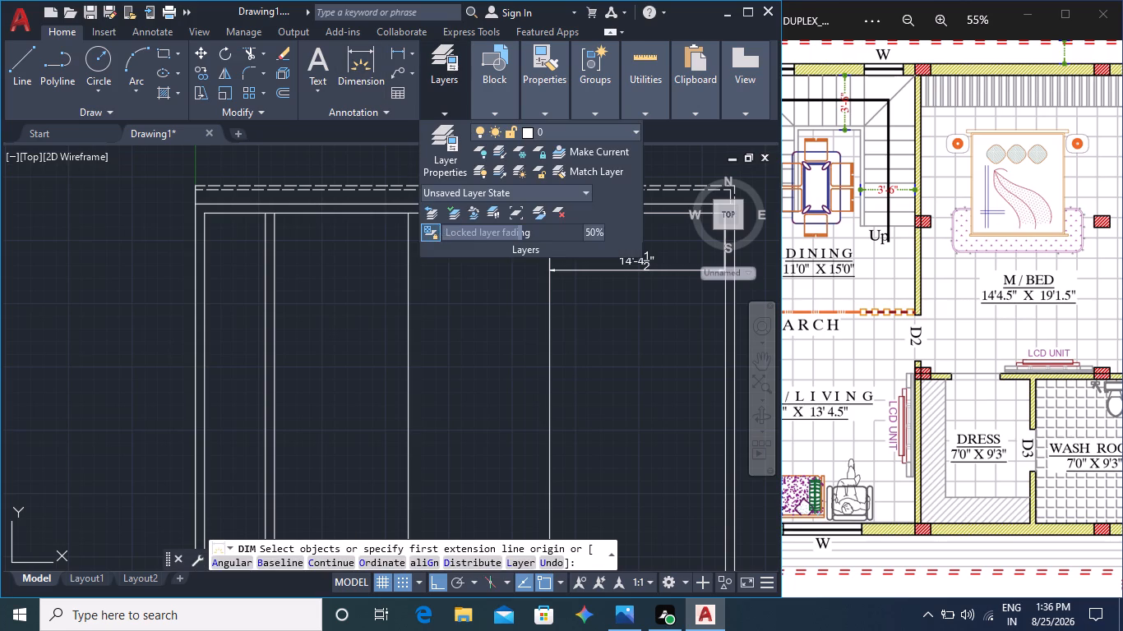
pyautogui.moveTo(518, 294); pyautogui.dragTo(504, 369, button='middle')
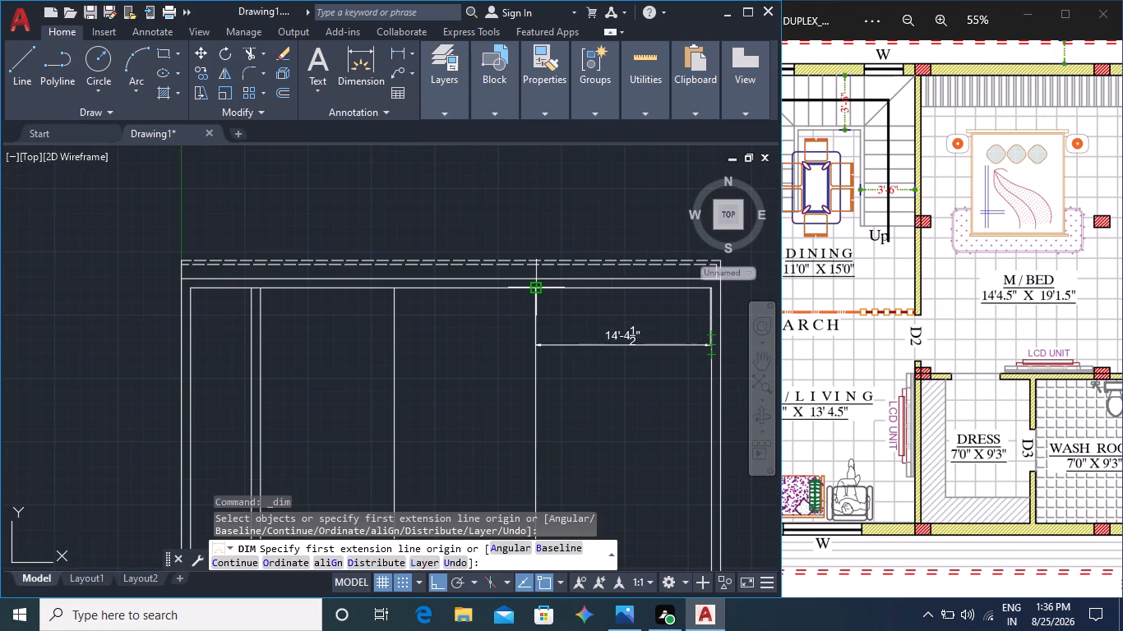
pyautogui.click(536, 292)
pyautogui.write("11'")
pyautogui.press('Return')
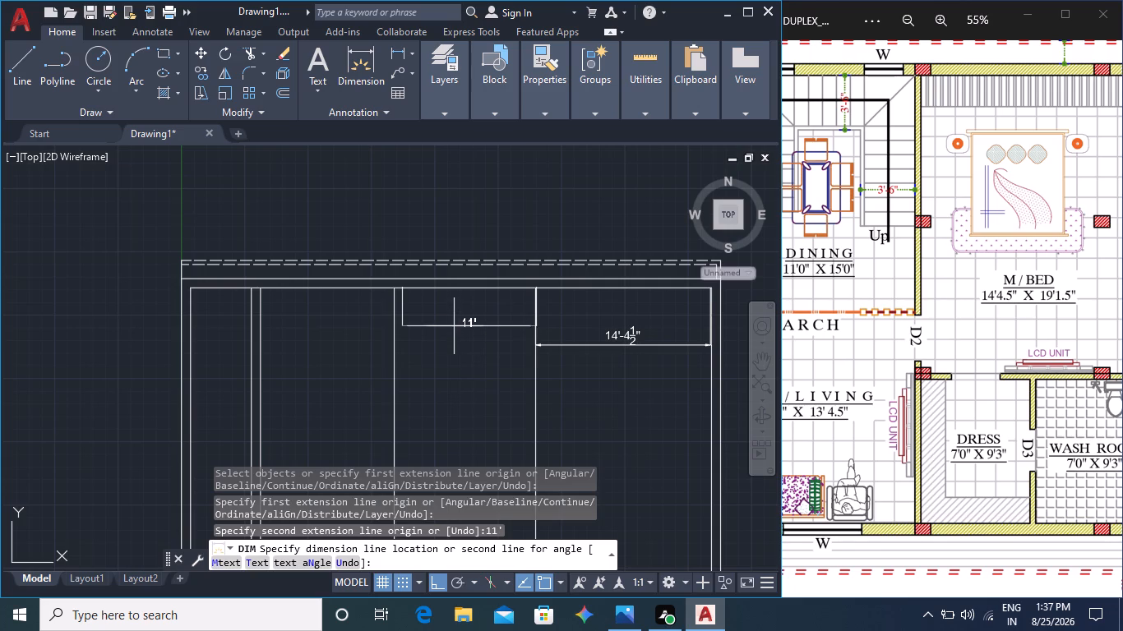
pyautogui.click(455, 314)
pyautogui.press('Escape')
pyautogui.press('Escape')
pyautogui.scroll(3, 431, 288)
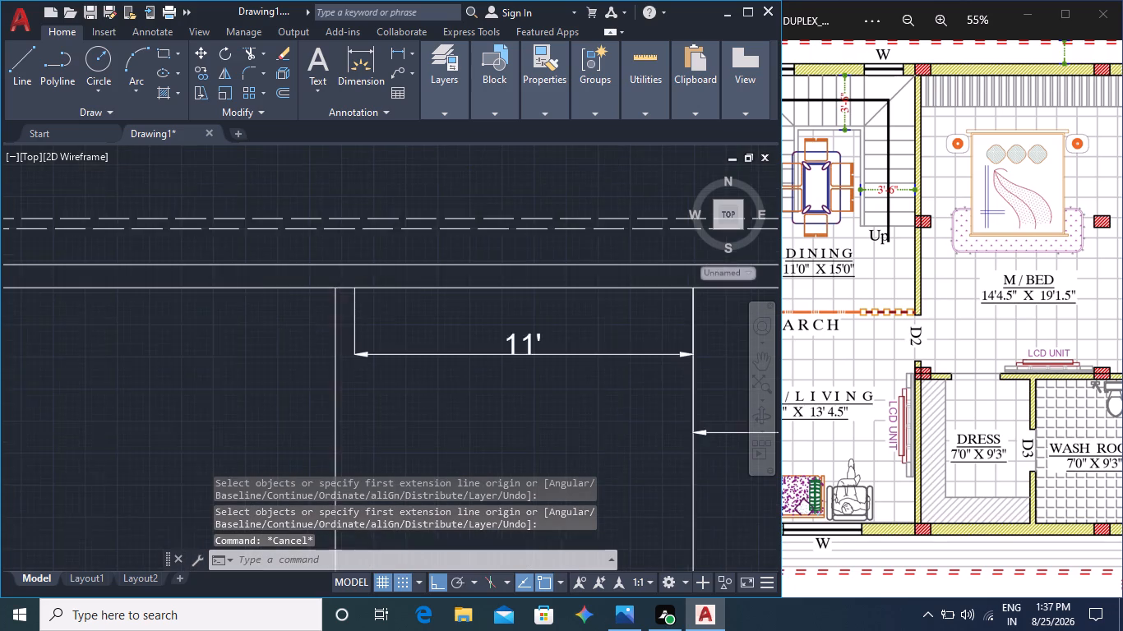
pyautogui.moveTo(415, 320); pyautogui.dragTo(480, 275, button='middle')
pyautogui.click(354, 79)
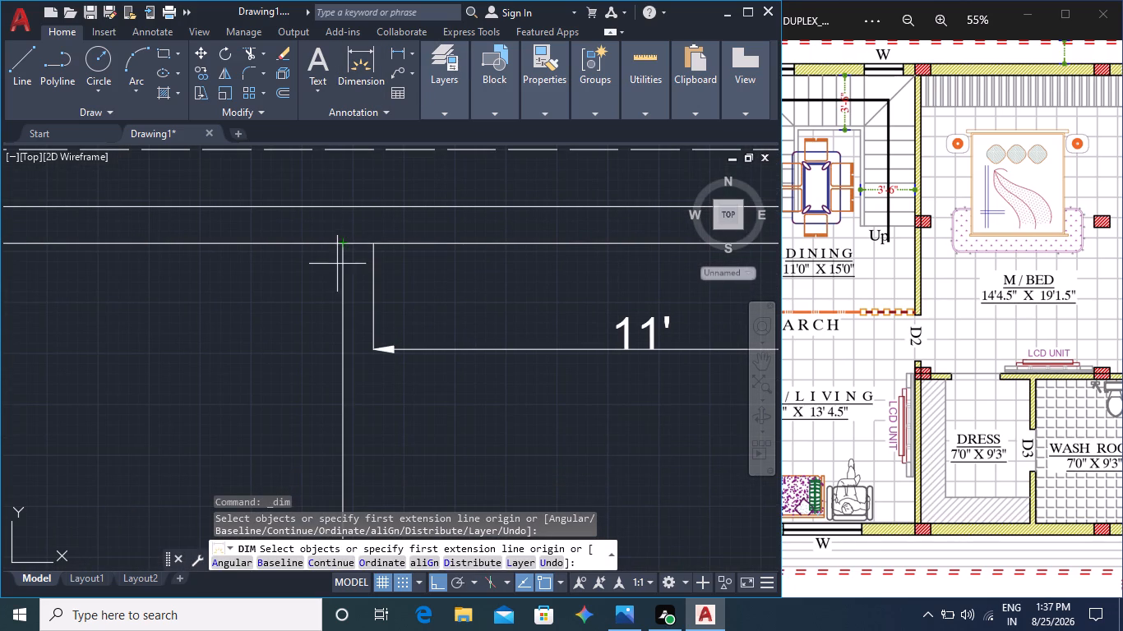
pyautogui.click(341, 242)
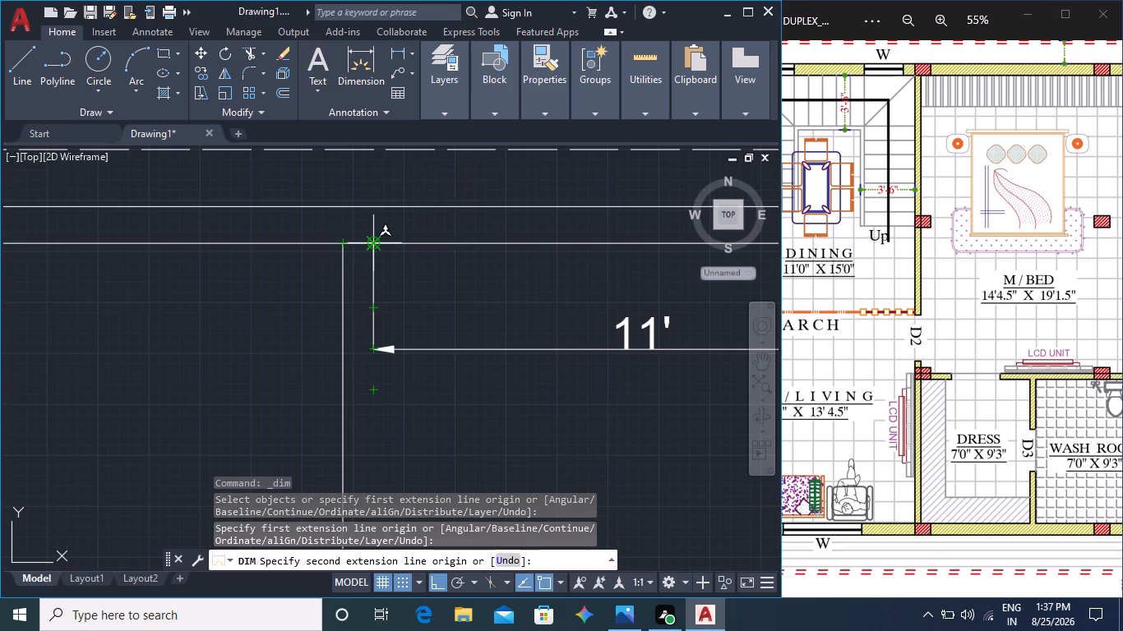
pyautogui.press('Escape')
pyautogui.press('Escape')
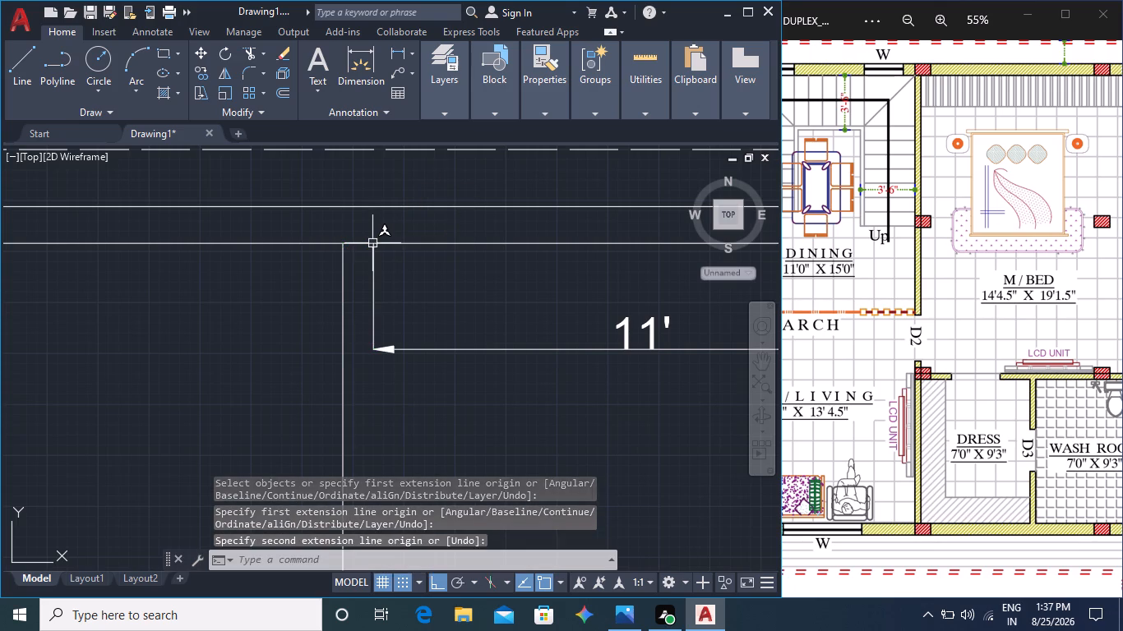
# Delete the remaining single wall line just west of the 11' dimension's inner end.
pyautogui.scroll(-2, 410, 306)
pyautogui.moveTo(438, 366); pyautogui.dragTo(432, 305, button='middle')
pyautogui.click(411, 380)
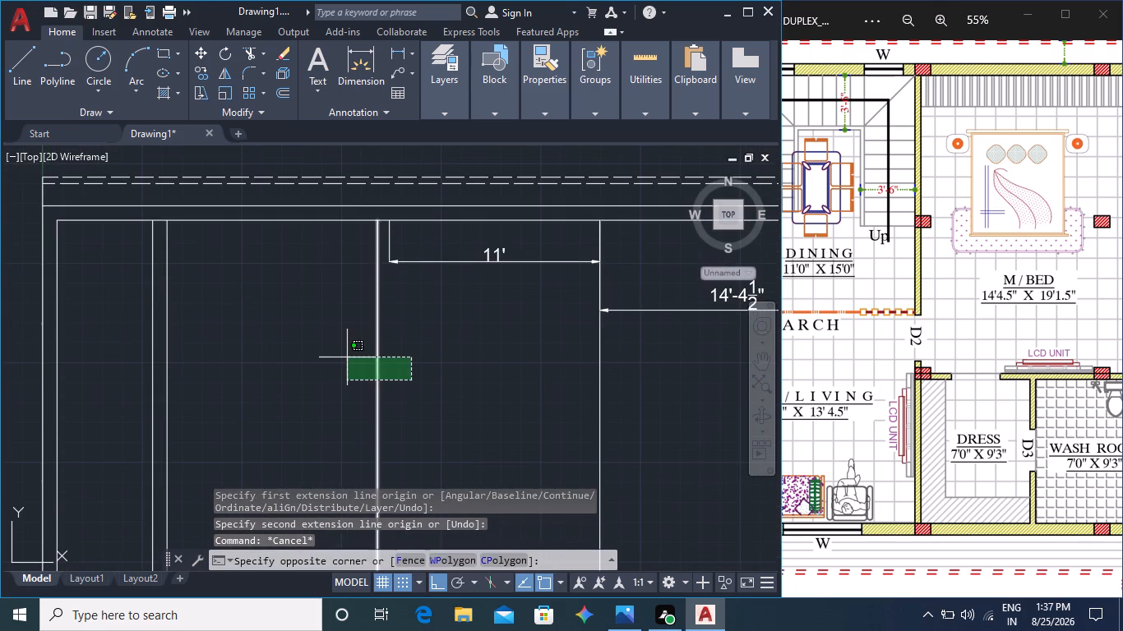
pyautogui.click(341, 352)
pyautogui.press('Delete')
# Offset the east line of the remaining double-line interior wall 11' east toward the dining area.
pyautogui.moveTo(427, 357); pyautogui.dragTo(418, 319, button='middle')
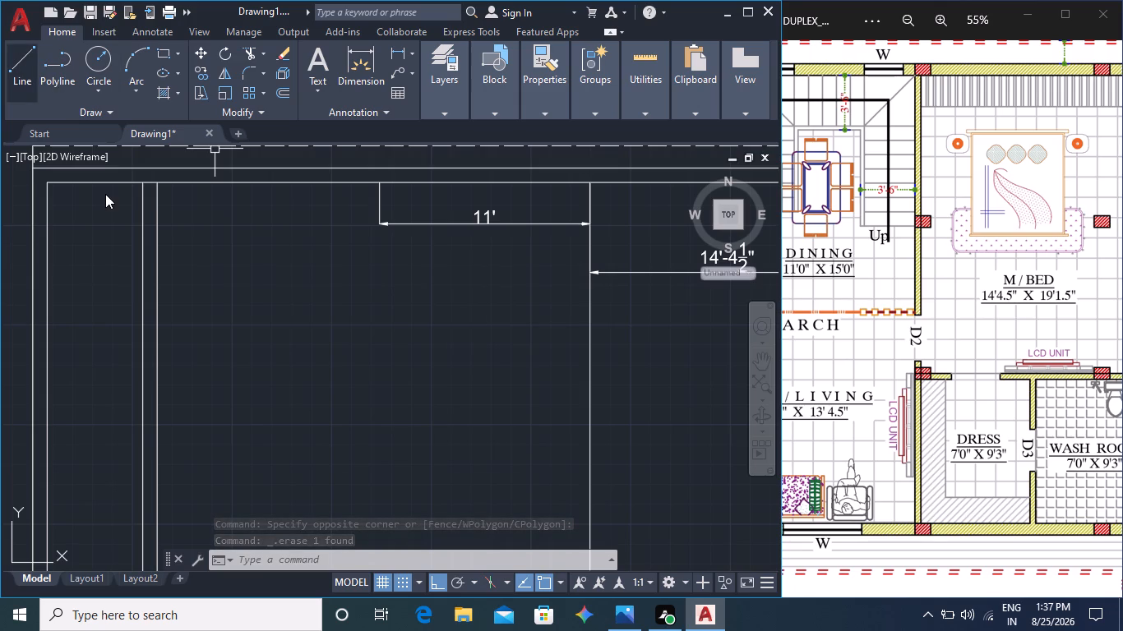
pyautogui.click(153, 327)
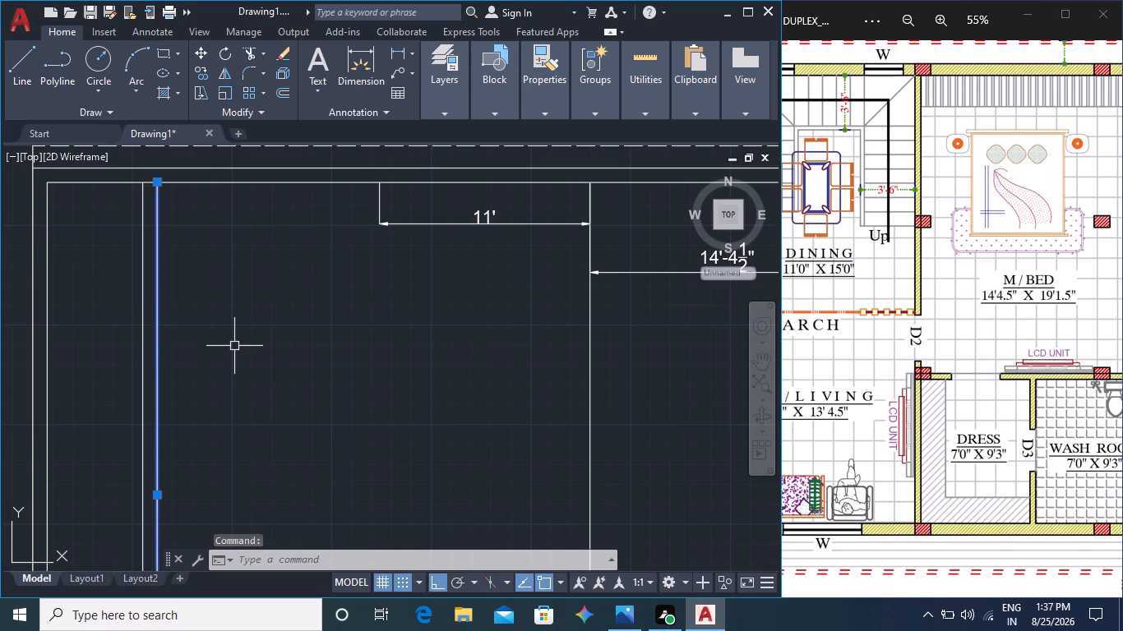
pyautogui.press('o')
pyautogui.press('Return')
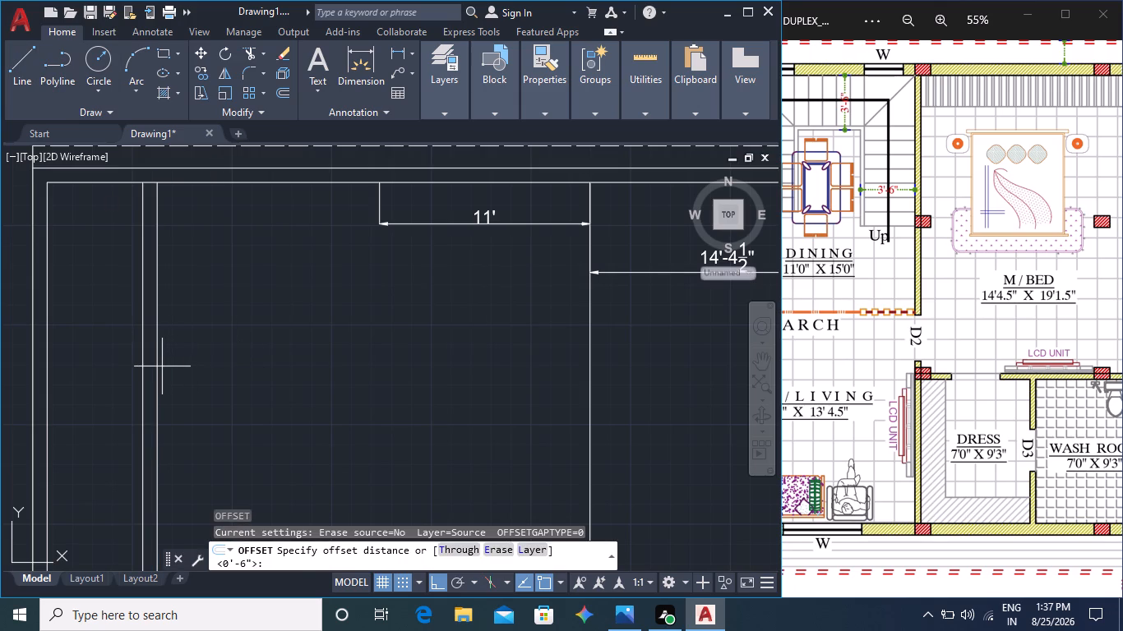
pyautogui.click(158, 367)
pyautogui.write("11'")
pyautogui.press('Return')
pyautogui.click(387, 375)
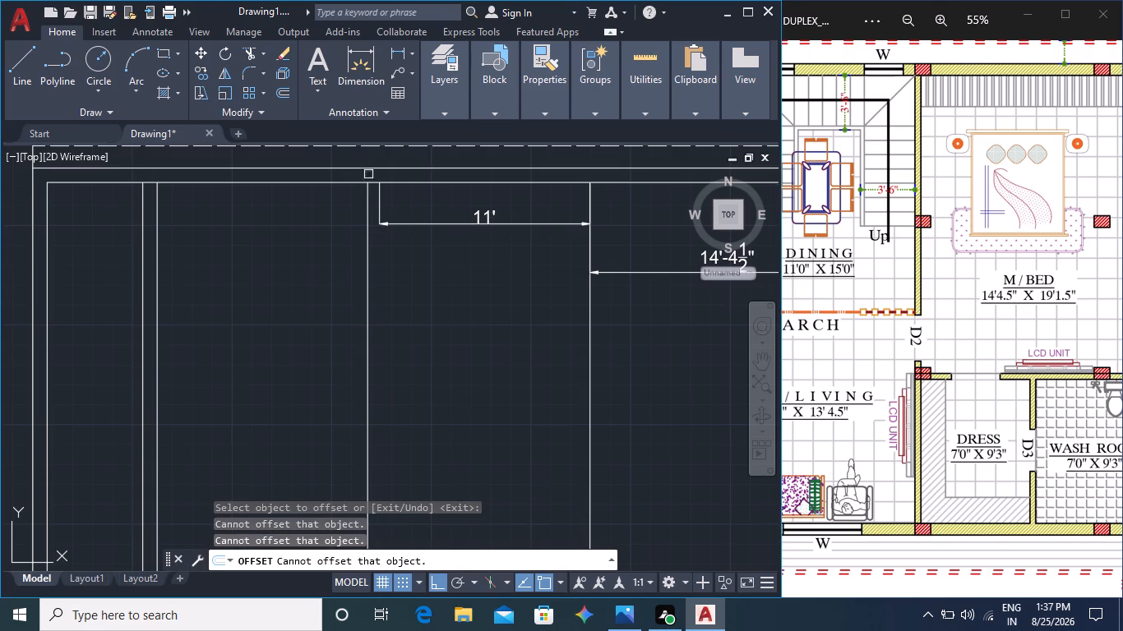
# Dimension the gap between the new offset line and the 11' dimension's west end at the top wall.
pyautogui.scroll(3, 376, 177)
pyautogui.click(366, 79)
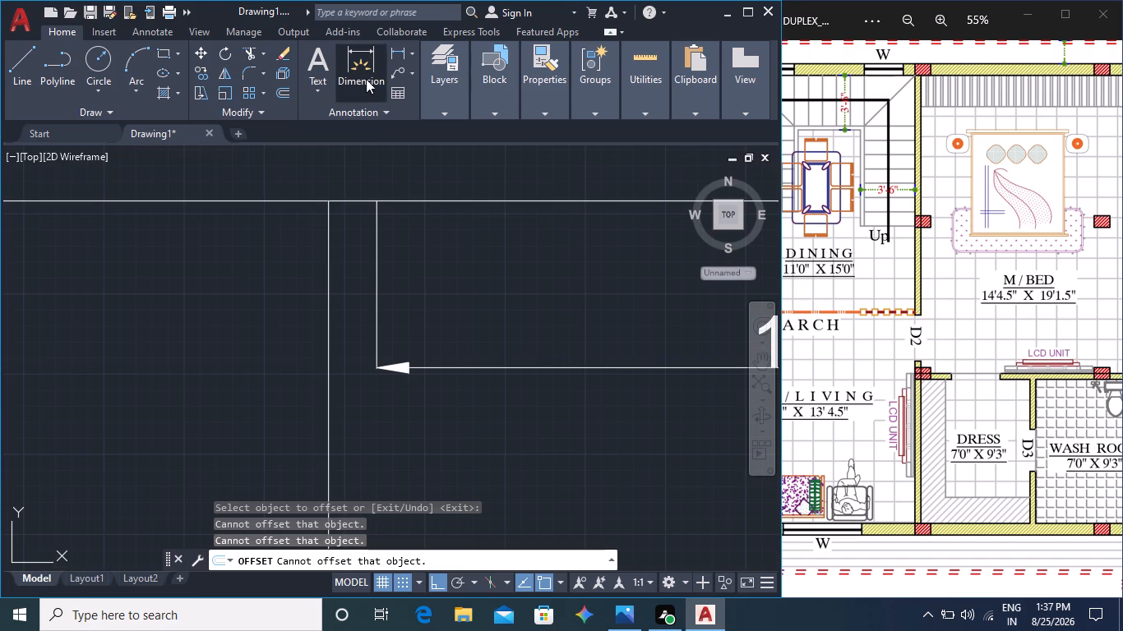
pyautogui.click(327, 200)
pyautogui.click(376, 203)
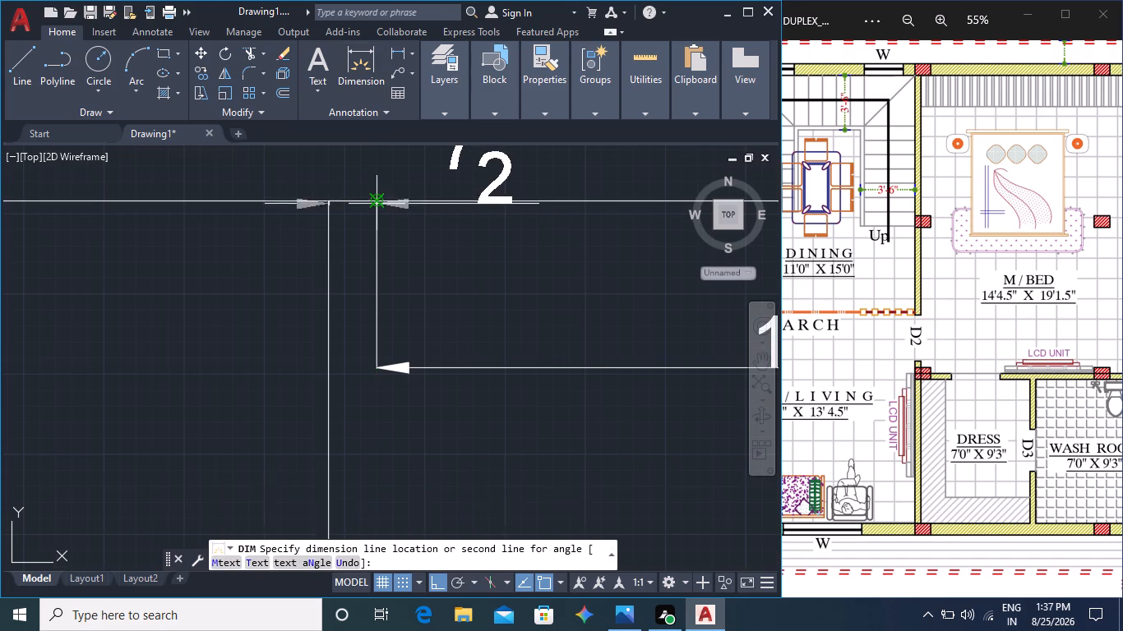
pyautogui.scroll(-1, 376, 195)
pyautogui.moveTo(376, 195); pyautogui.dragTo(386, 296, button='middle')
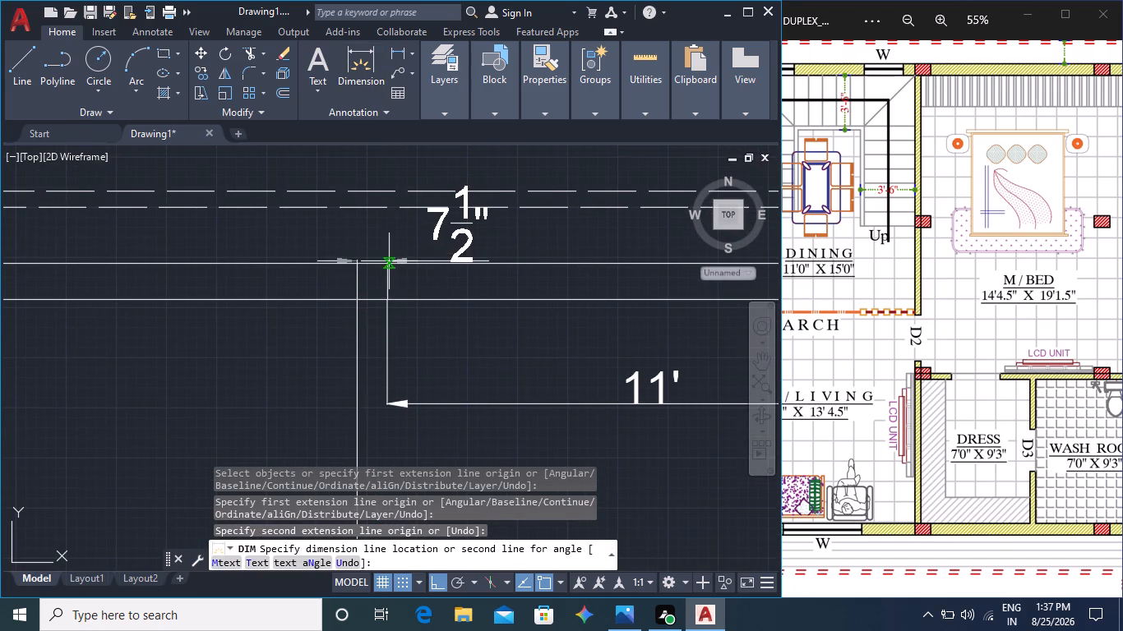
pyautogui.click(389, 283)
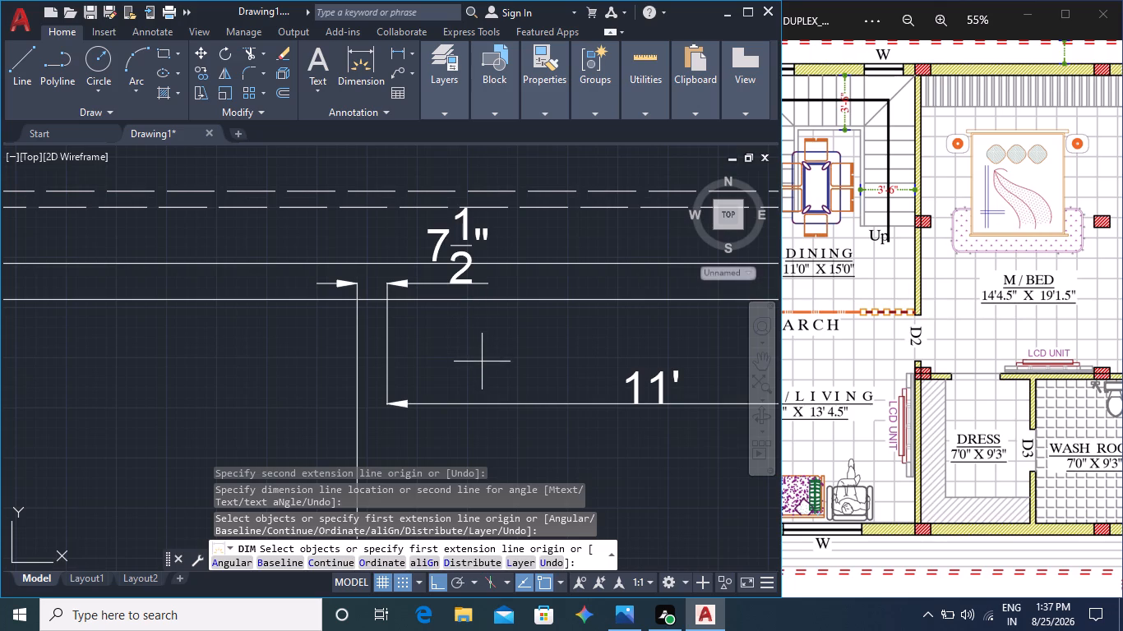
pyautogui.moveTo(483, 362); pyautogui.dragTo(455, 330, button='middle')
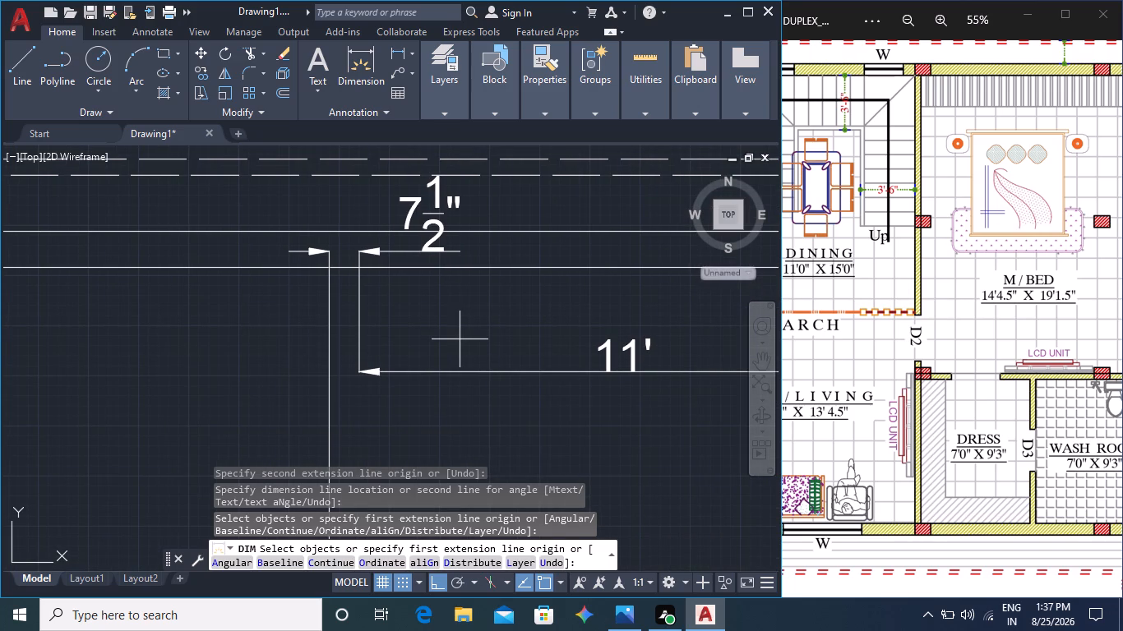
pyautogui.moveTo(478, 345); pyautogui.dragTo(469, 321, button='middle')
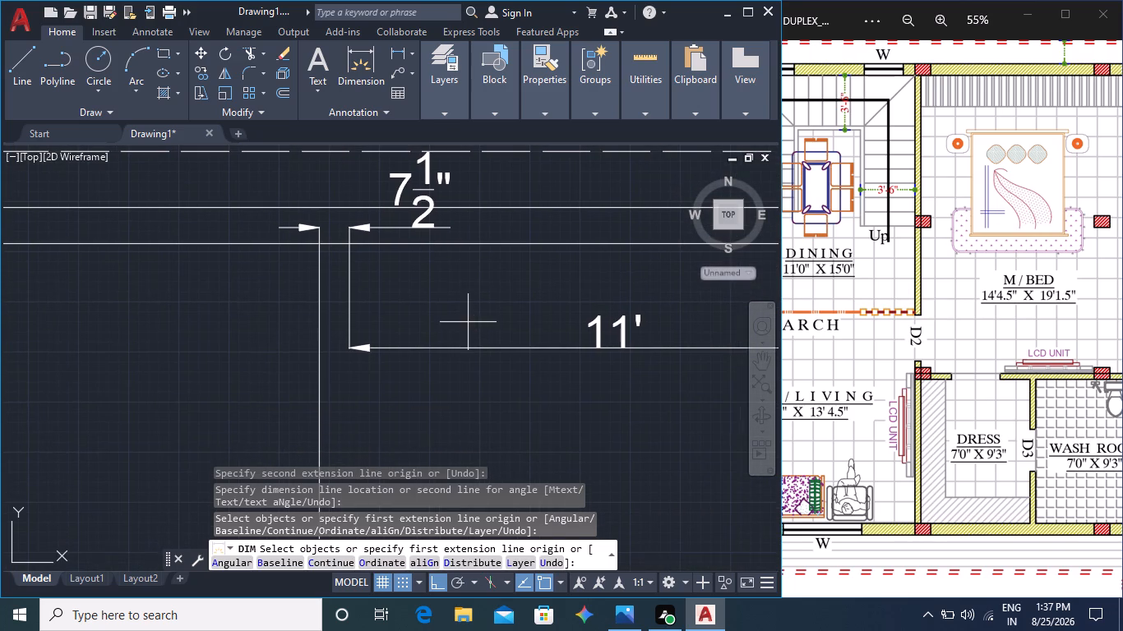
# Offset the single interior wall line west of the 11' dimension 4" east to make a double-line wall.
pyautogui.moveTo(467, 320); pyautogui.dragTo(407, 334, button='middle')
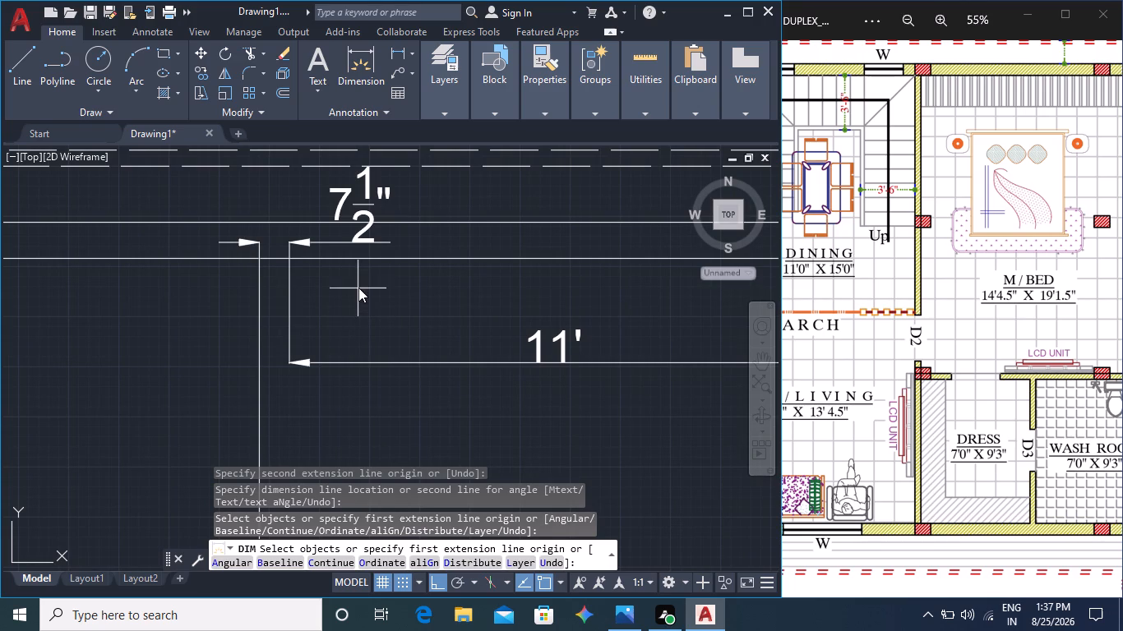
pyautogui.moveTo(393, 329); pyautogui.dragTo(435, 263, button='middle')
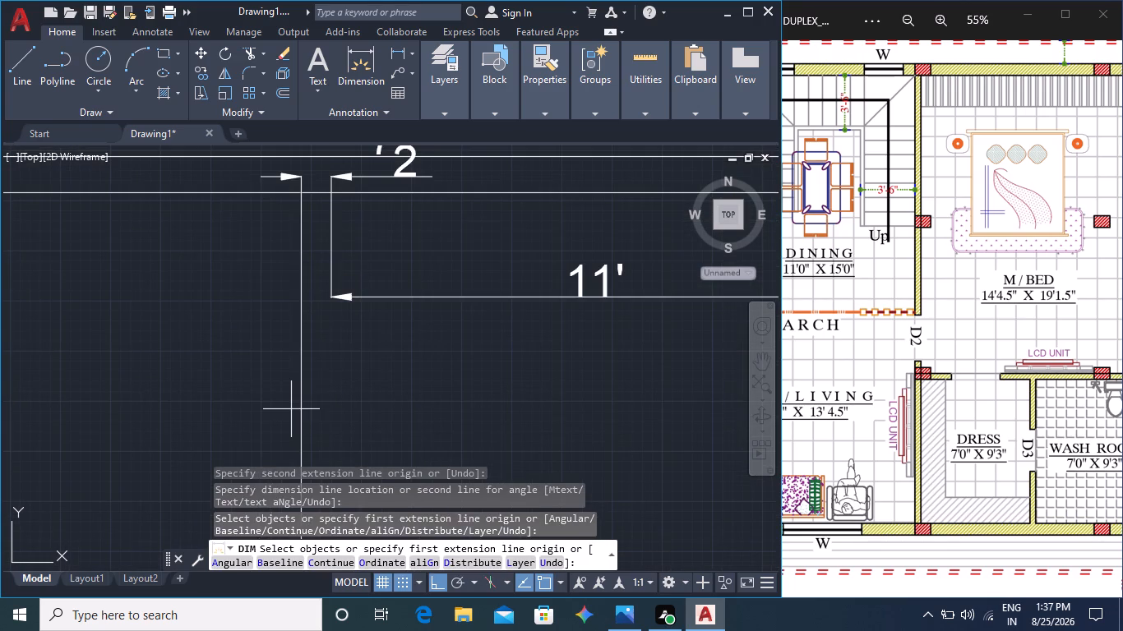
pyautogui.press('Escape')
pyautogui.press('Escape')
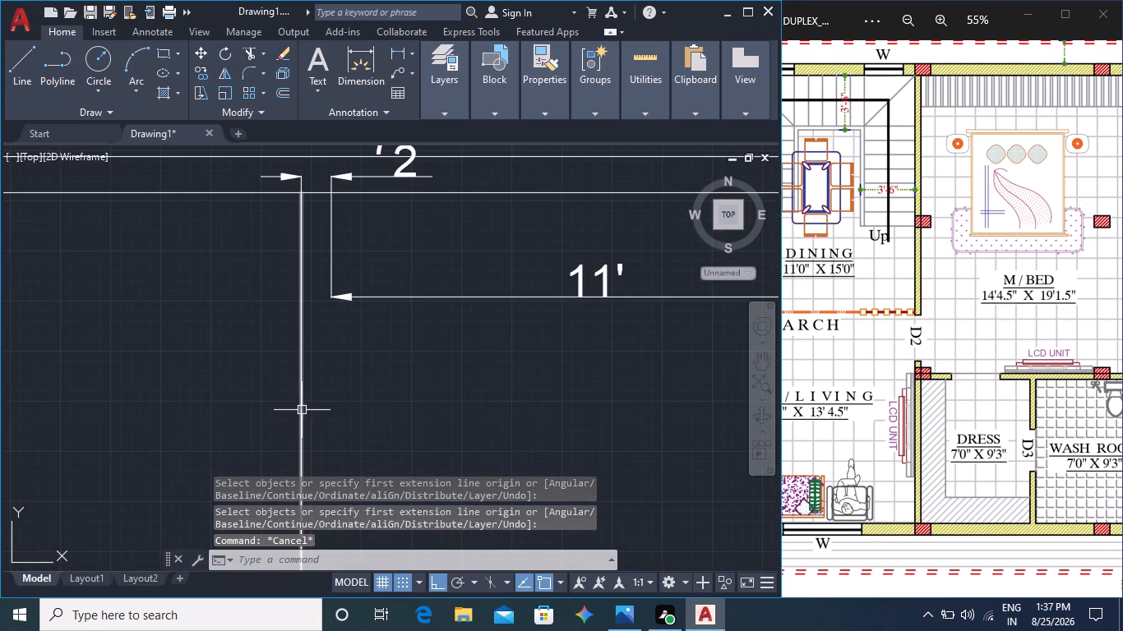
pyautogui.click(300, 409)
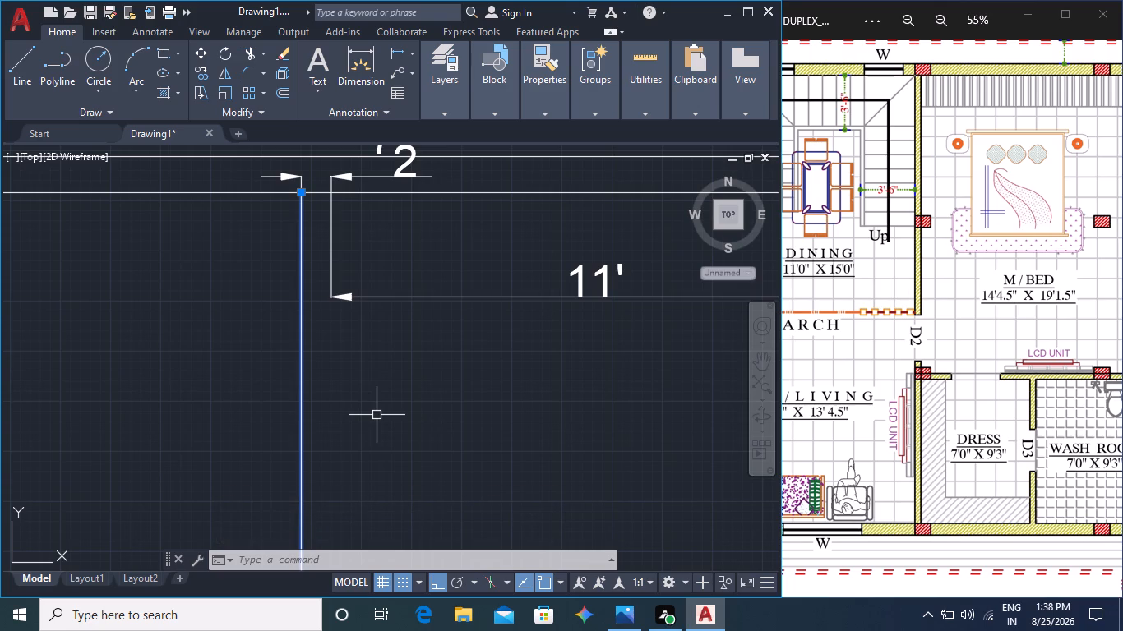
pyautogui.moveTo(377, 415); pyautogui.dragTo(367, 443, button='middle')
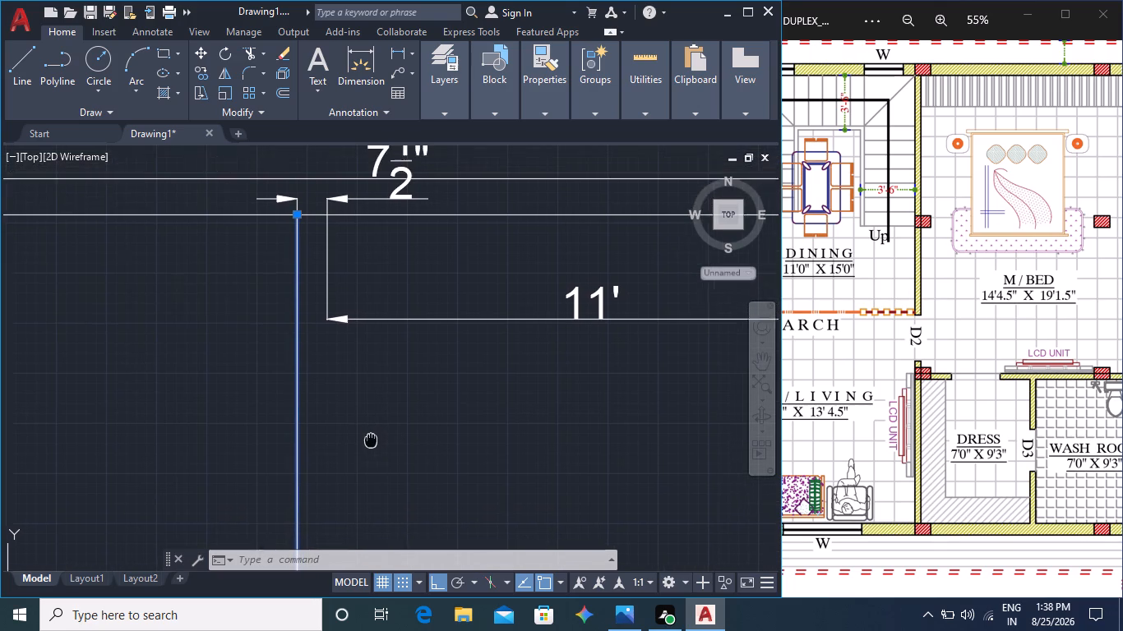
pyautogui.moveTo(367, 443); pyautogui.dragTo(317, 455, button='middle')
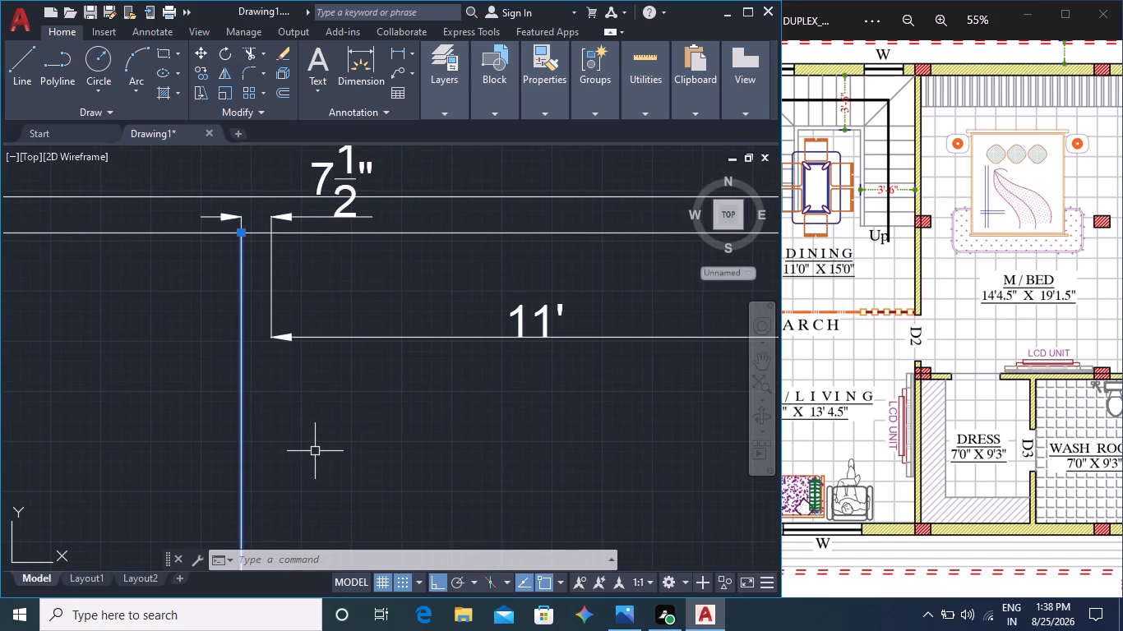
pyautogui.press('o')
pyautogui.press('Return')
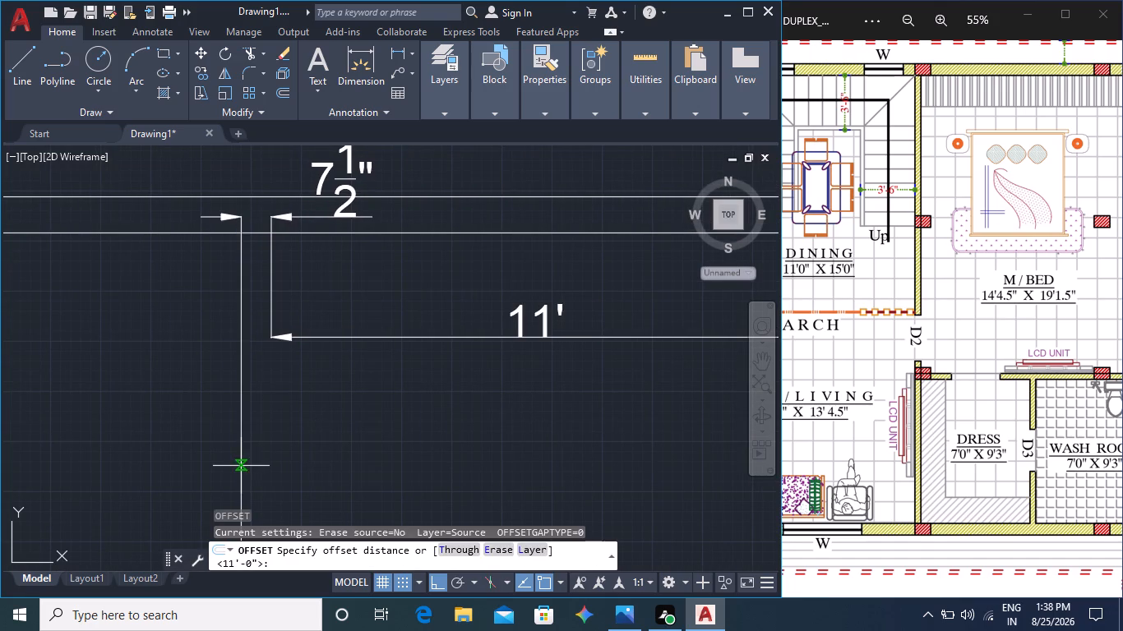
pyautogui.click(242, 465)
pyautogui.press('4')
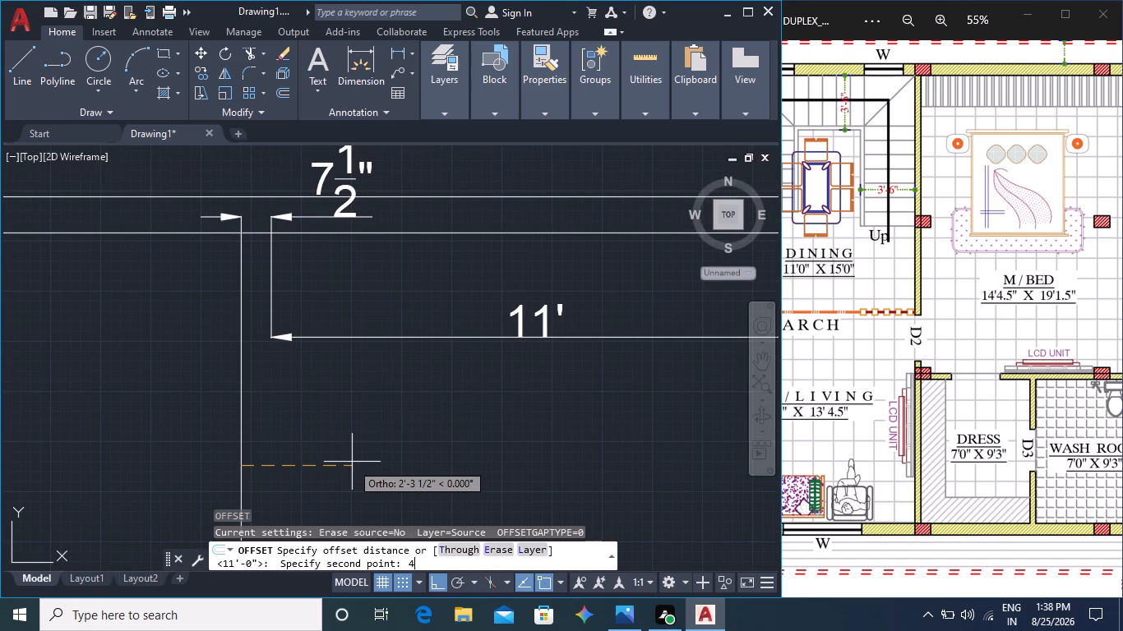
pyautogui.hotkey('shift', '"')
pyautogui.press('Return')
pyautogui.click(330, 467)
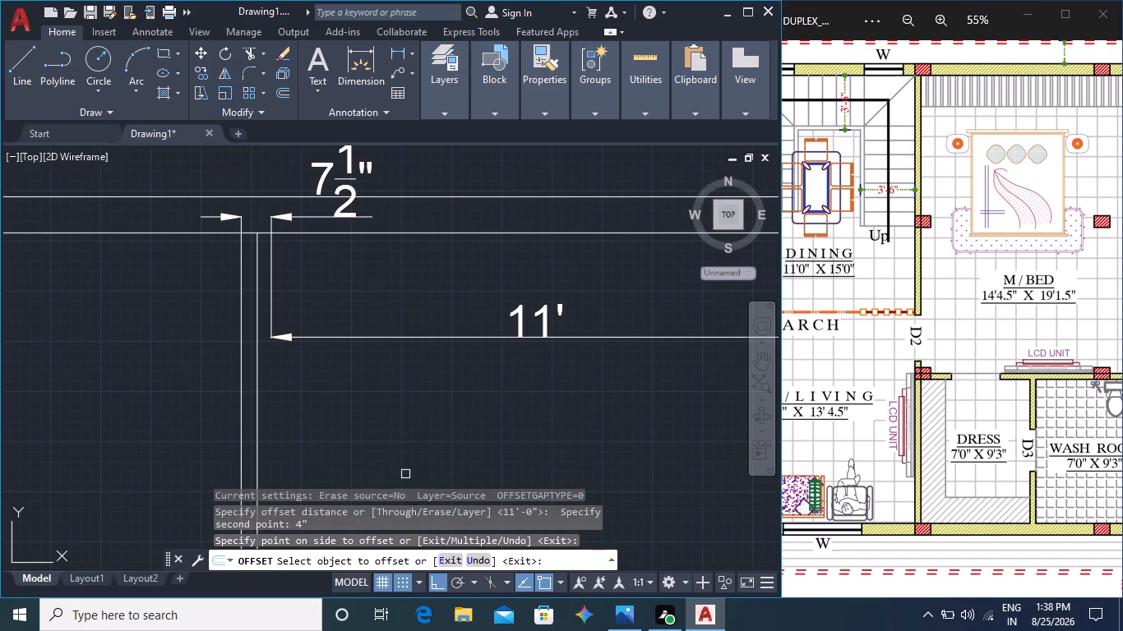
# Offset the master bedroom's west line at the 11' dimension's east end 4" west to form its wall thickness.
pyautogui.moveTo(434, 468); pyautogui.dragTo(211, 454, button='middle')
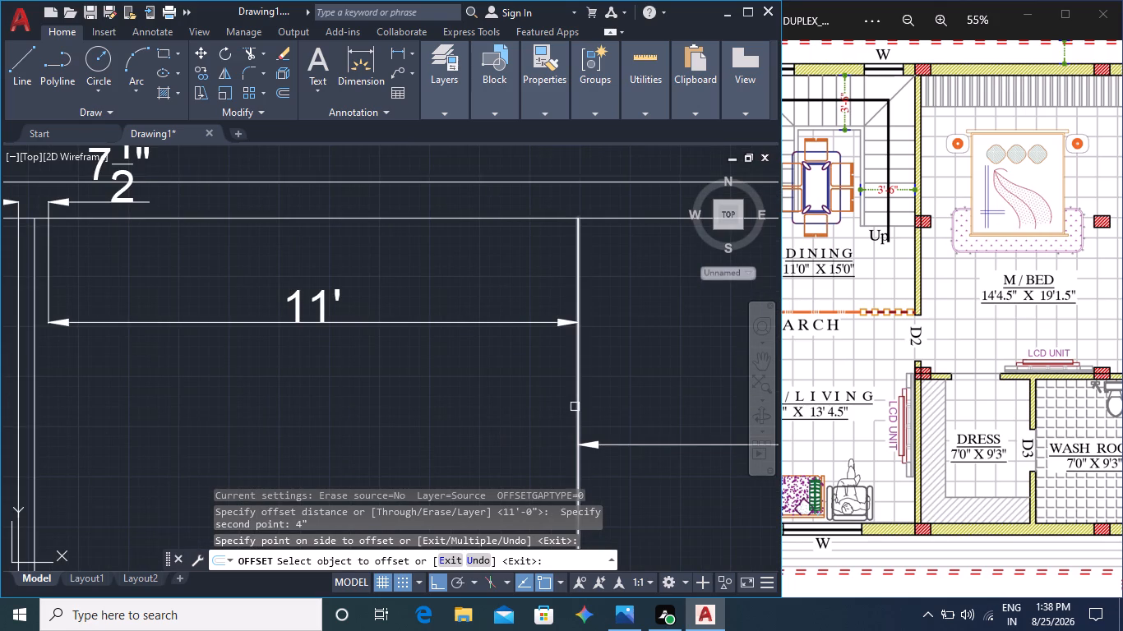
pyautogui.click(575, 407)
pyautogui.click(457, 424)
pyautogui.scroll(-2, 385, 430)
pyautogui.moveTo(386, 431); pyautogui.dragTo(481, 429, button='middle')
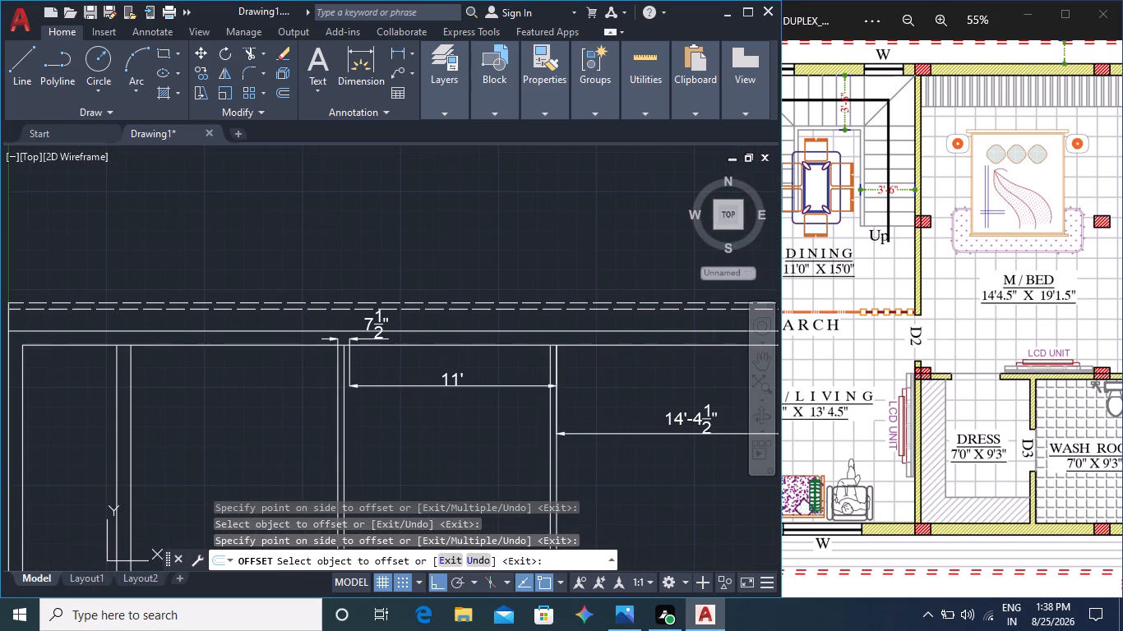
pyautogui.click(446, 385)
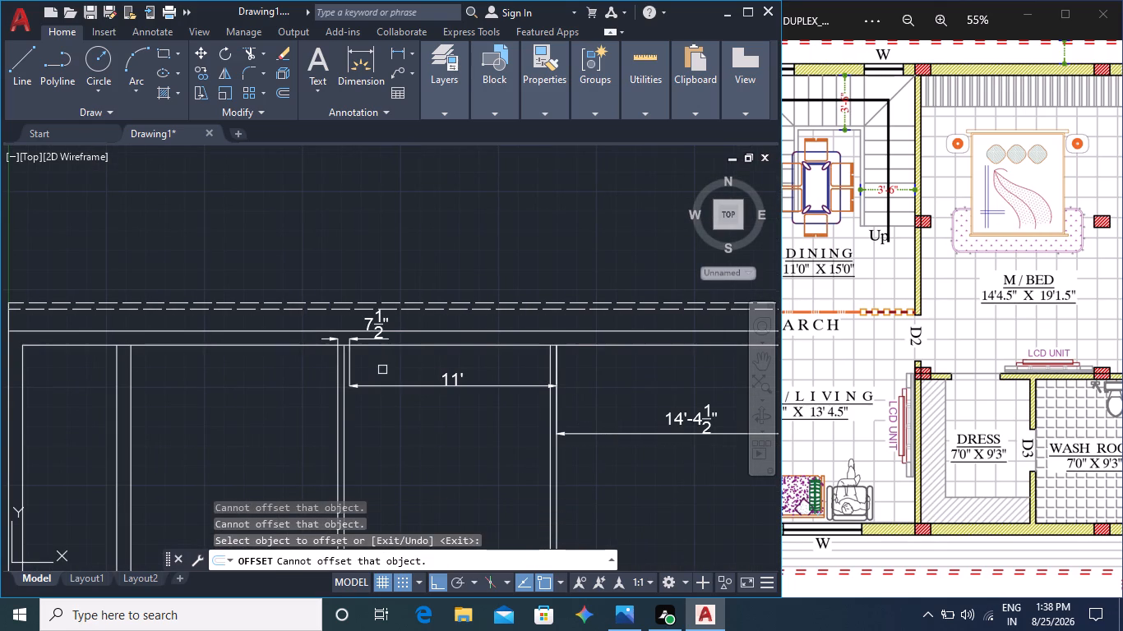
pyautogui.press('Escape')
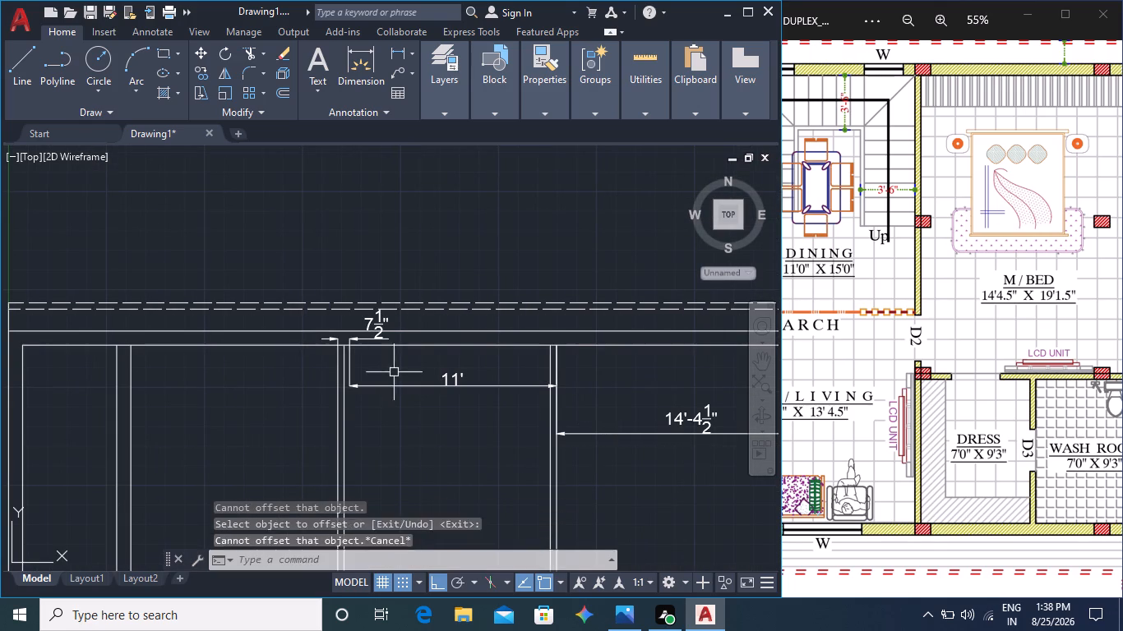
pyautogui.press('Escape')
# Delete the 11', 7 1/2" and 14'-4 1/2" dimensions along the top wall.
pyautogui.click(409, 385)
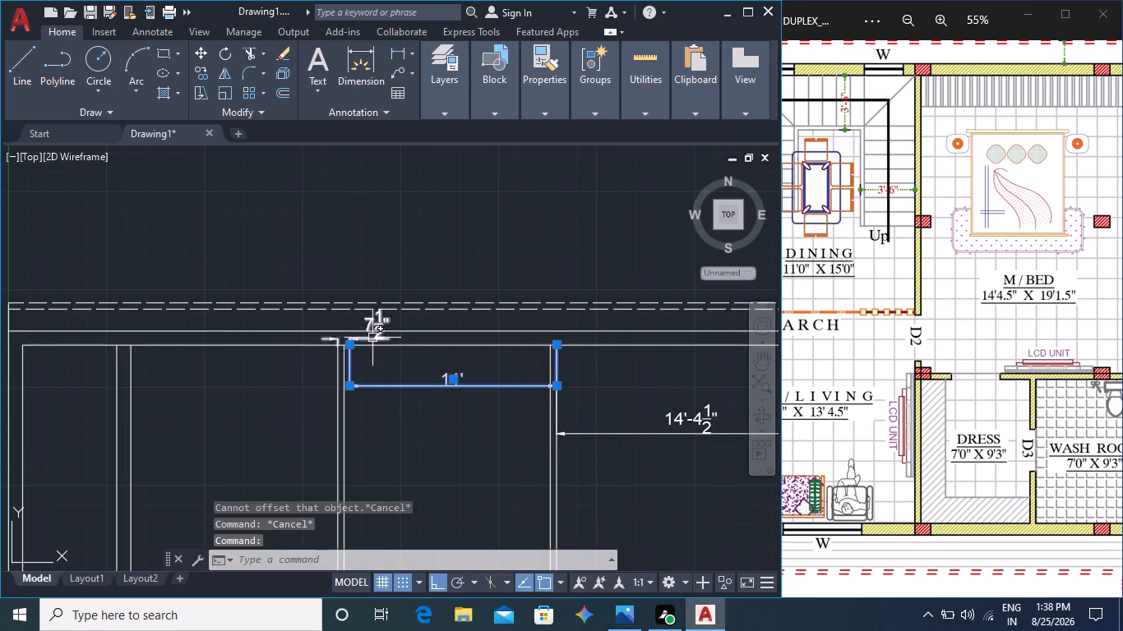
pyautogui.click(372, 338)
pyautogui.press('Delete')
pyautogui.press('Delete')
pyautogui.moveTo(402, 413); pyautogui.dragTo(417, 311, button='middle')
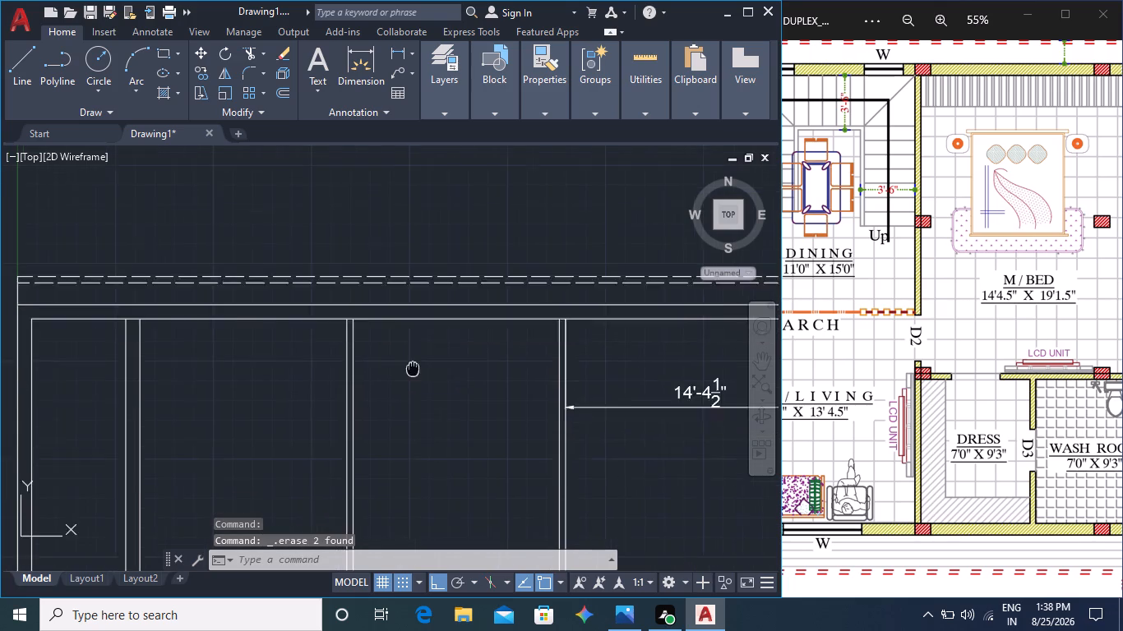
pyautogui.scroll(-1, 487, 396)
pyautogui.click(622, 349)
pyautogui.press('Delete')
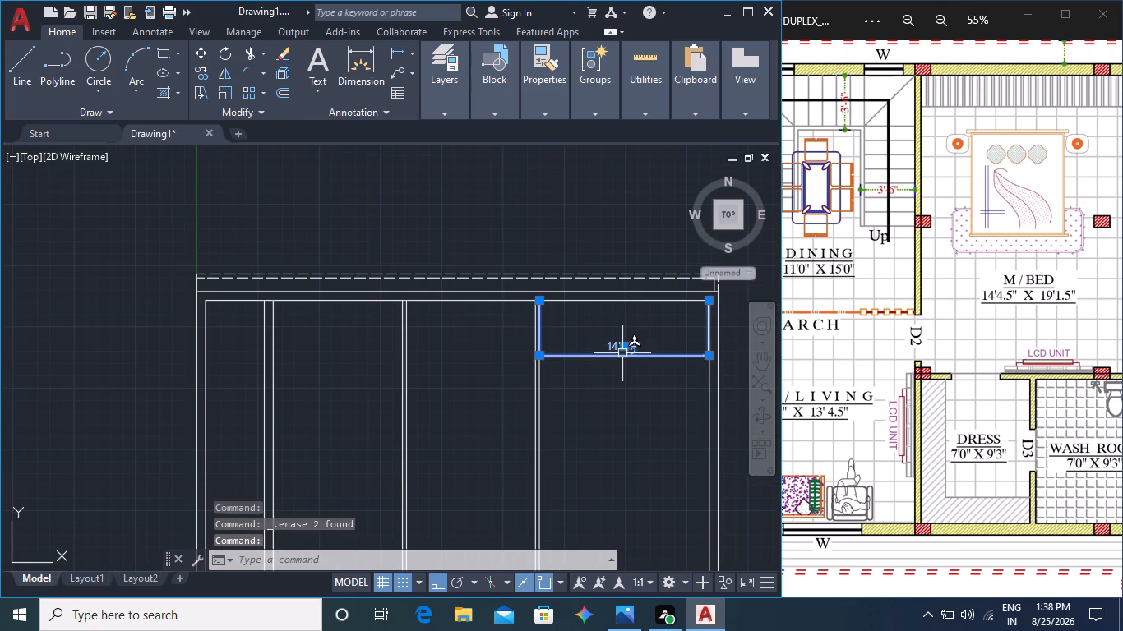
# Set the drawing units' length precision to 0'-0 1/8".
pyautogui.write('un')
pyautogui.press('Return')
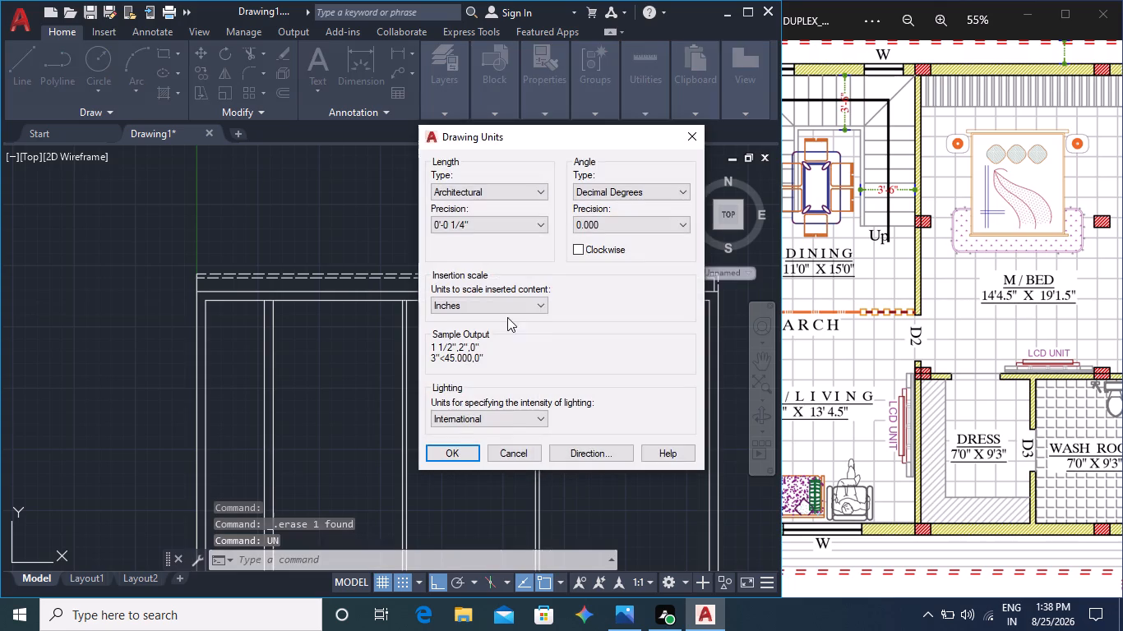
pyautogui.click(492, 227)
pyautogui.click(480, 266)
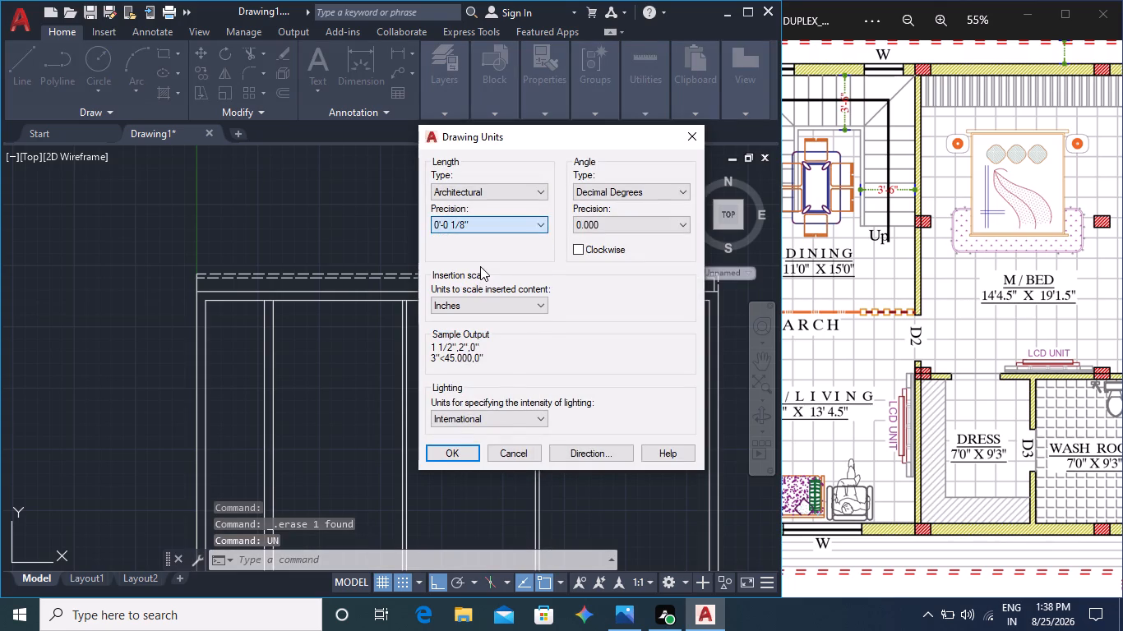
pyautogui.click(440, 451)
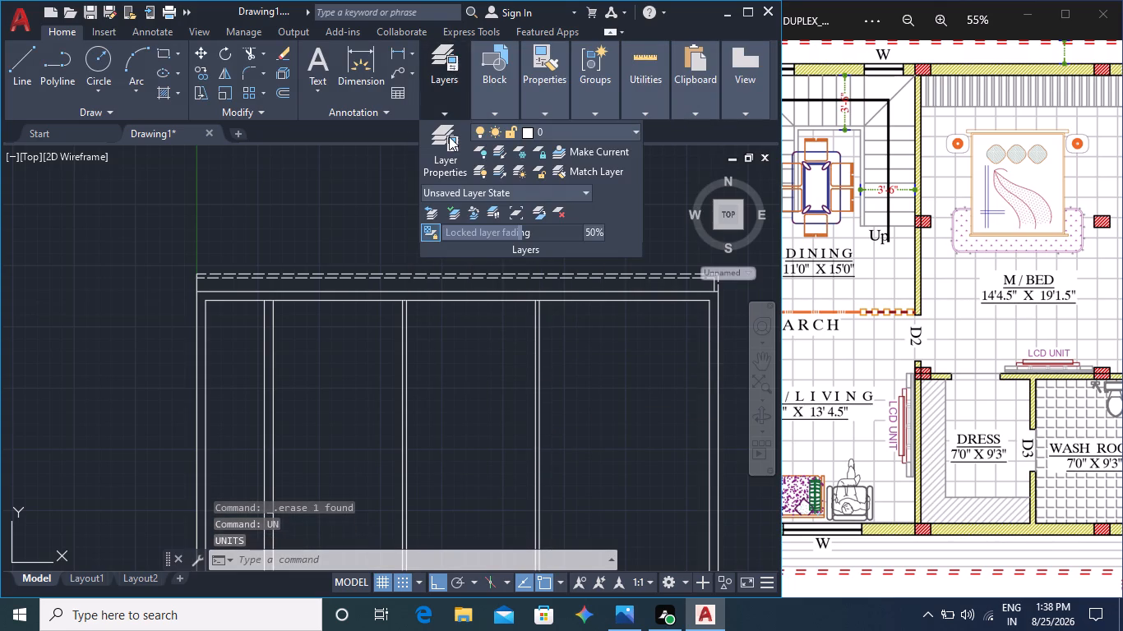
# Measure the master bedroom's width from the interior wall's east line to the east outer wall's inner corner.
pyautogui.click(372, 77)
pyautogui.scroll(2, 527, 298)
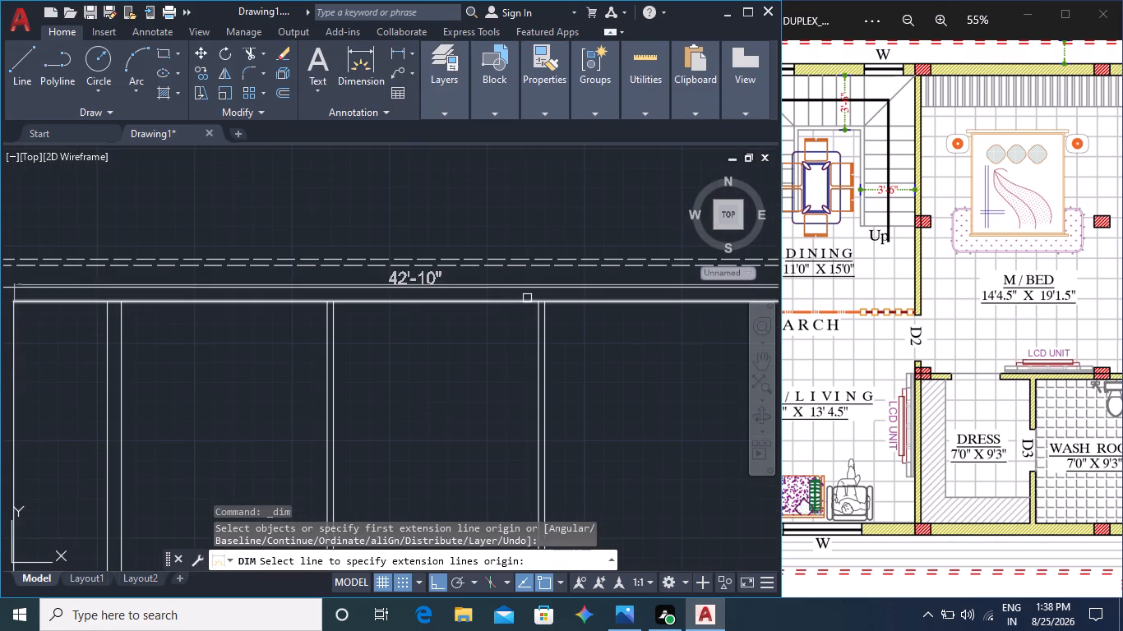
pyautogui.moveTo(561, 331); pyautogui.dragTo(438, 371, button='middle')
pyautogui.click(427, 346)
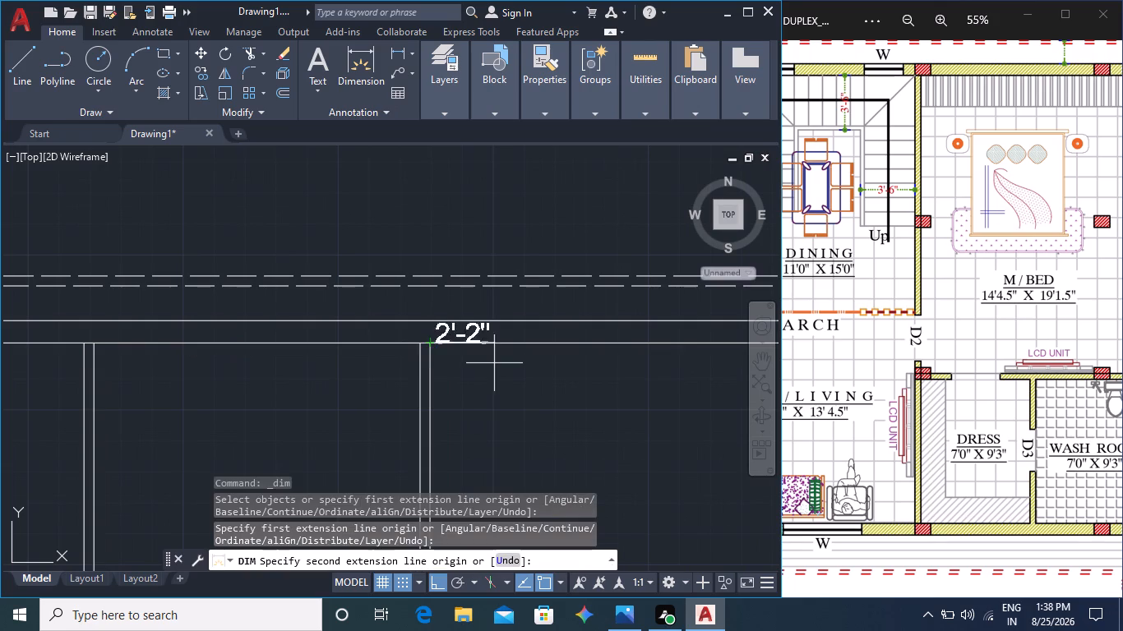
pyautogui.scroll(-2, 515, 365)
pyautogui.moveTo(530, 366); pyautogui.dragTo(399, 377, button='middle')
pyautogui.scroll(1, 548, 378)
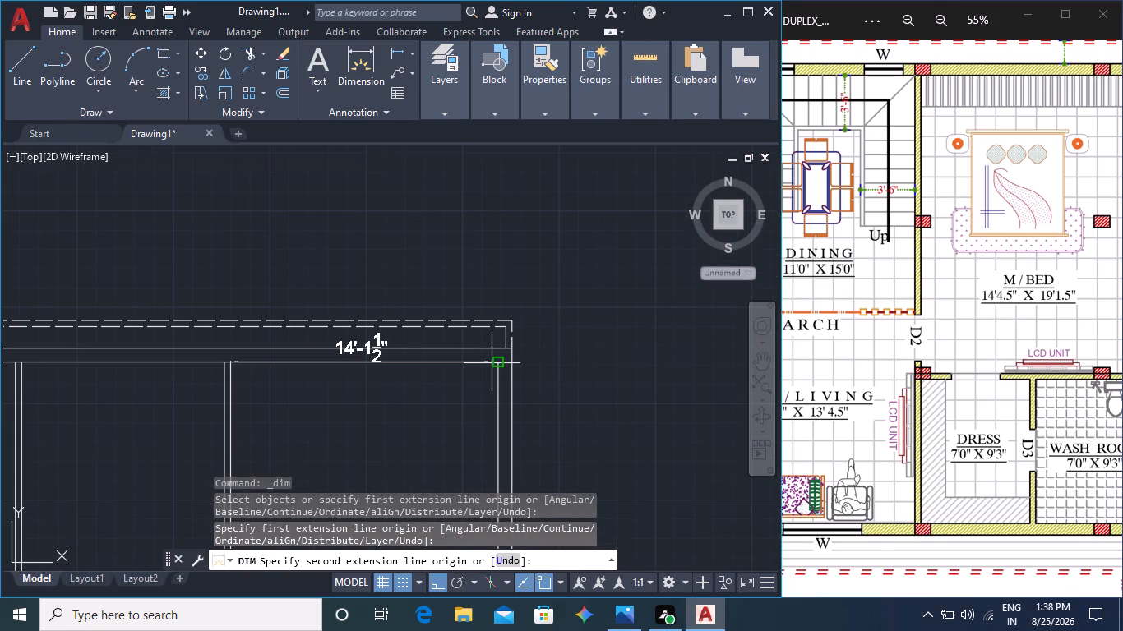
pyautogui.press('Escape')
pyautogui.press('Escape')
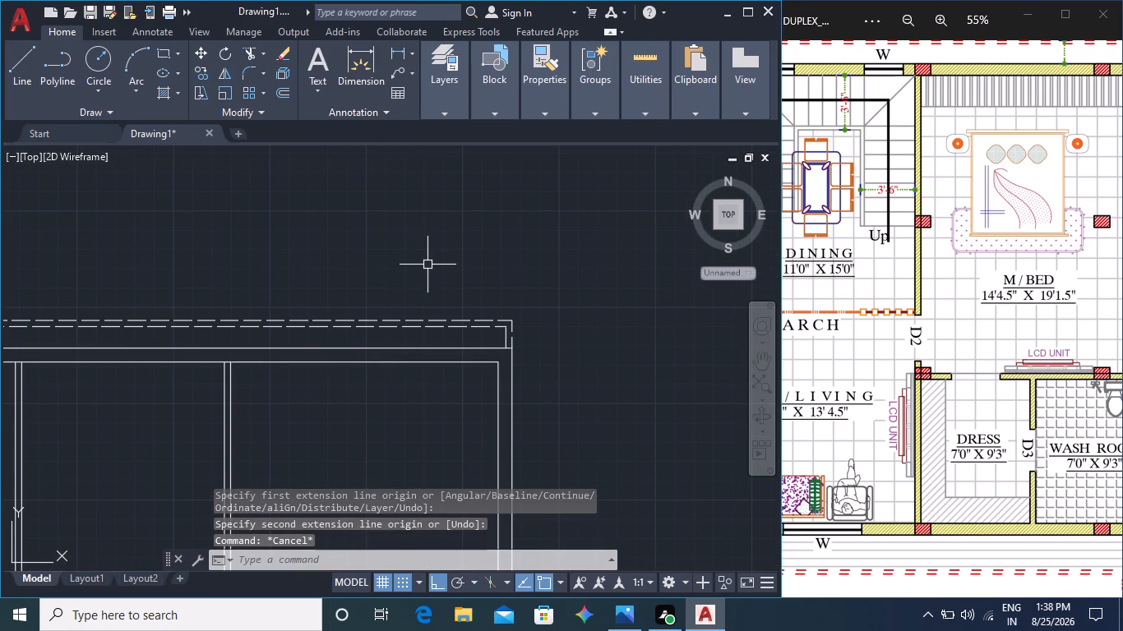
# Set the drawing units' length precision to 0'-0 1/2".
pyautogui.write('un')
pyautogui.press('Return')
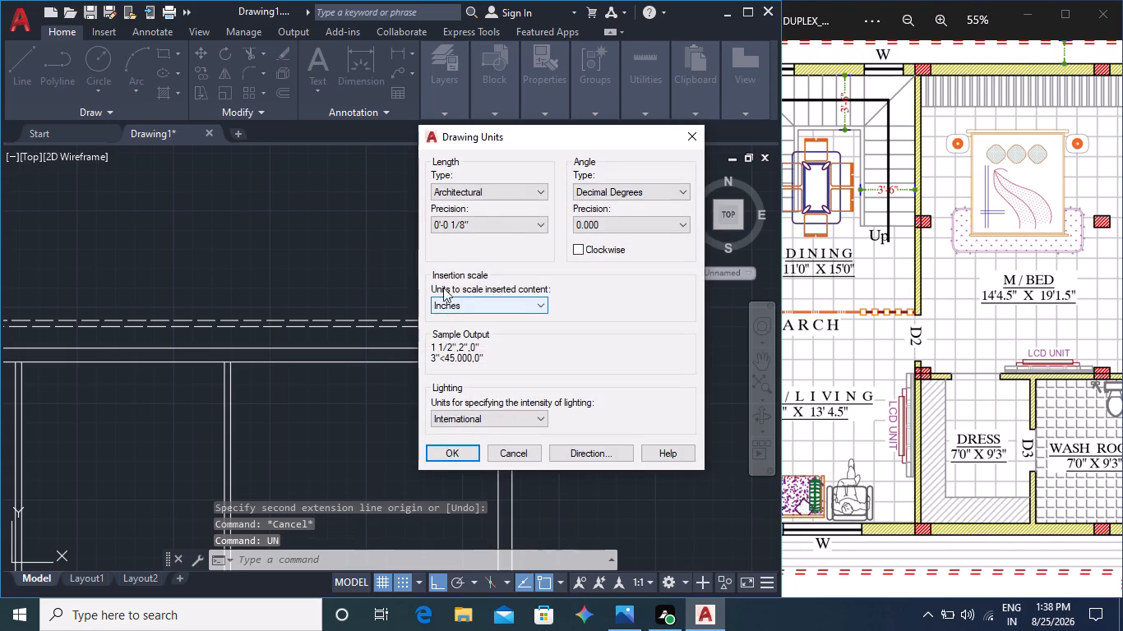
pyautogui.click(465, 223)
pyautogui.click(467, 245)
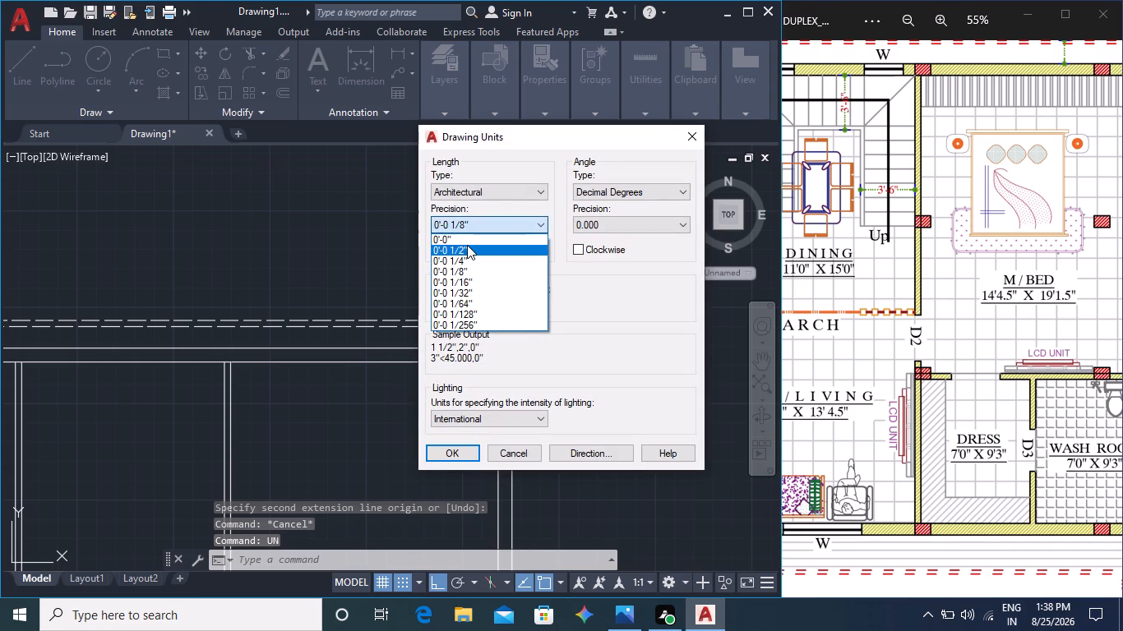
pyautogui.click(598, 189)
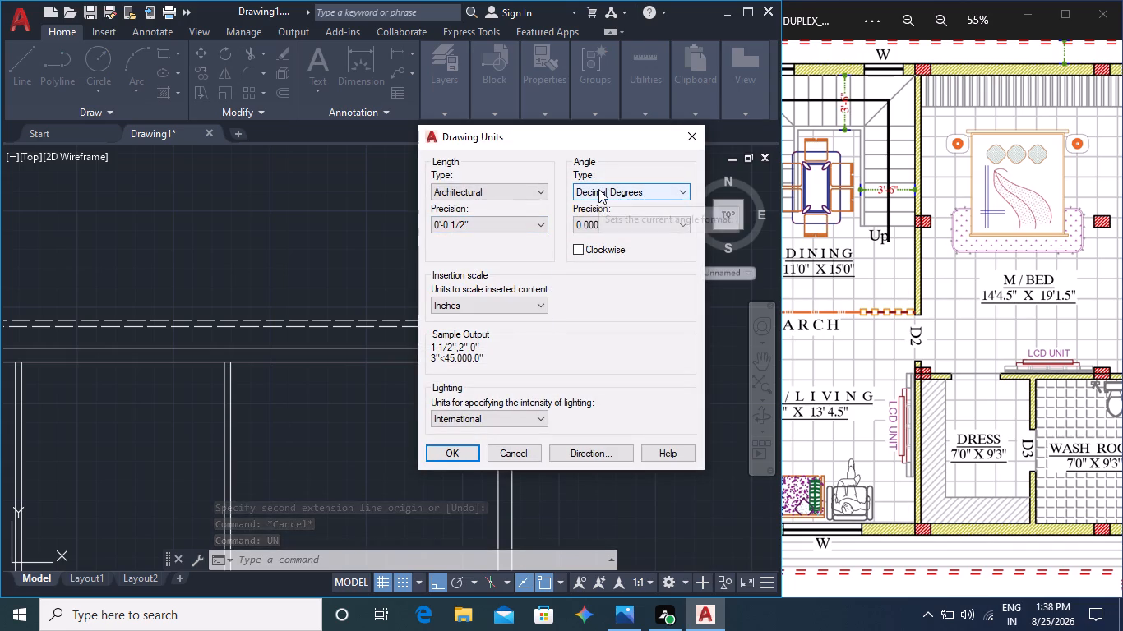
pyautogui.click(598, 189)
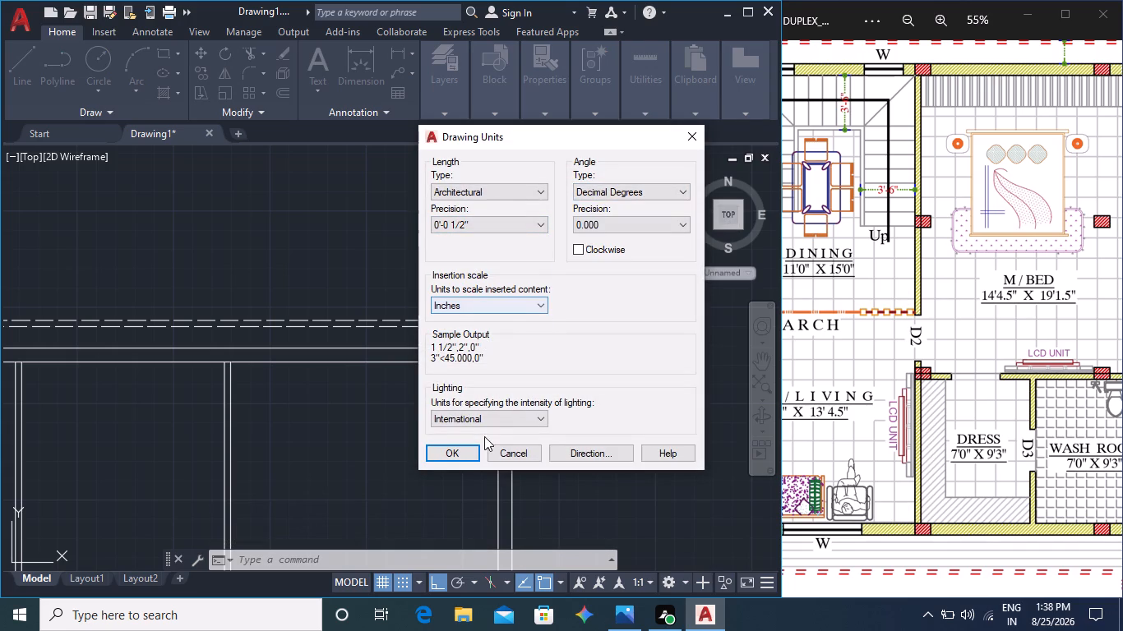
pyautogui.click(460, 454)
# Recheck the master bedroom's width along the top wall and examine the interior wall's upper end.
pyautogui.moveTo(428, 416); pyautogui.dragTo(487, 356, button='middle')
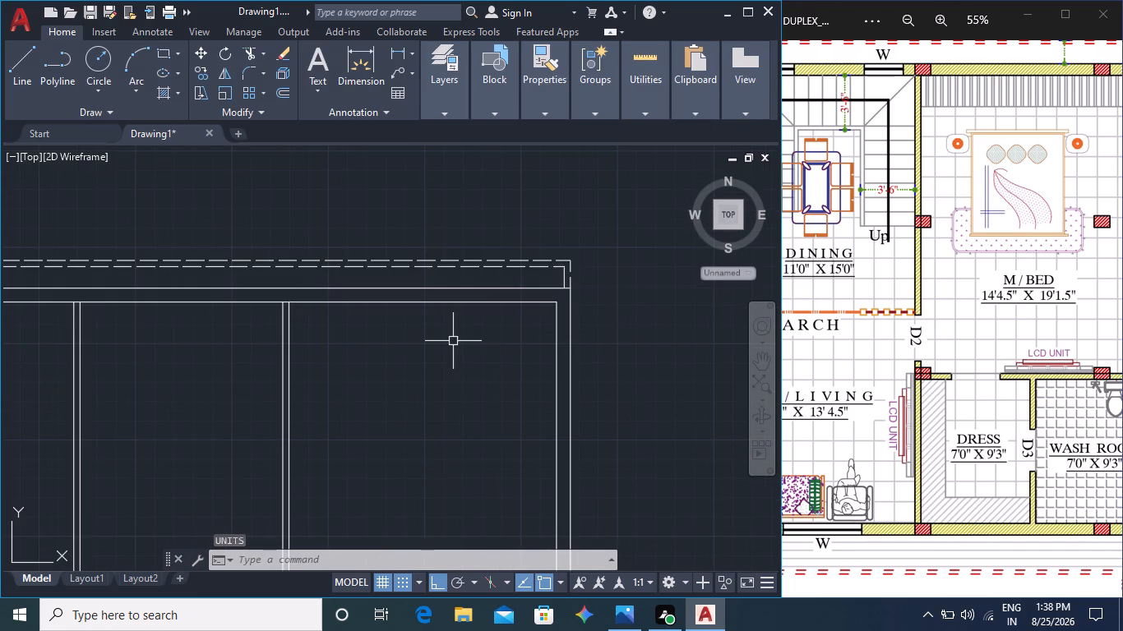
pyautogui.click(361, 72)
pyautogui.scroll(2, 317, 297)
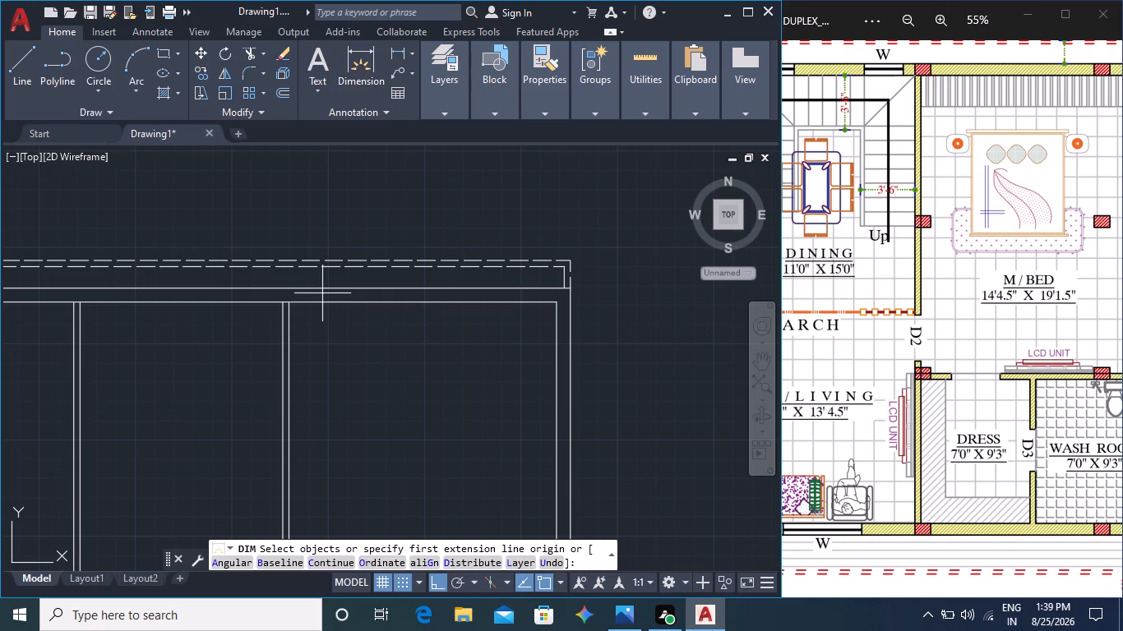
pyautogui.click(243, 315)
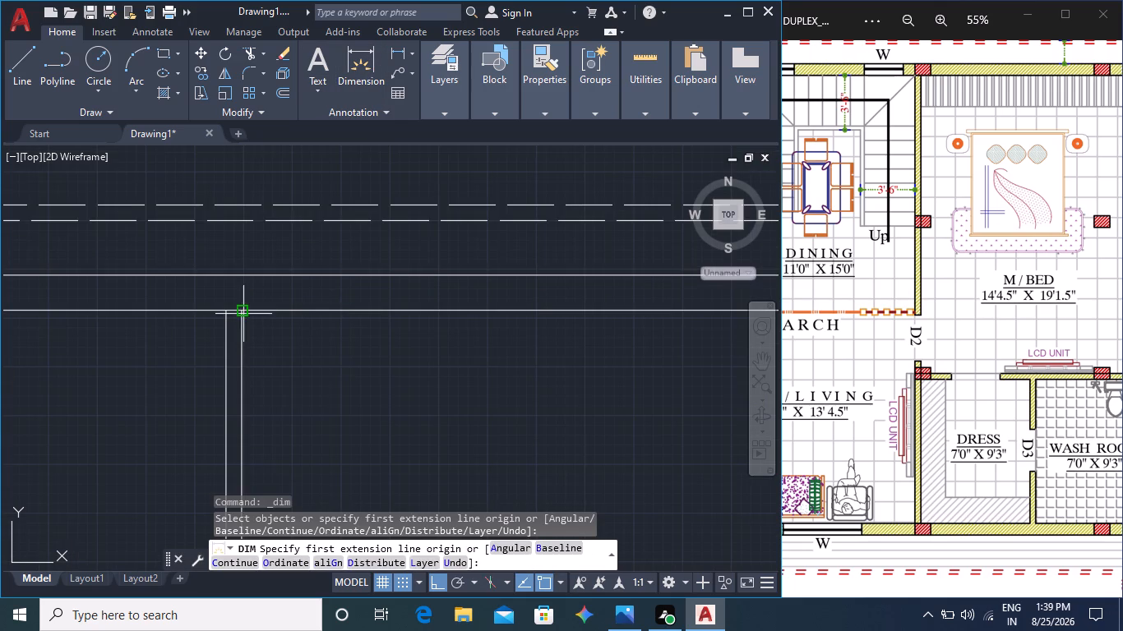
pyautogui.moveTo(469, 343); pyautogui.dragTo(216, 350, button='middle')
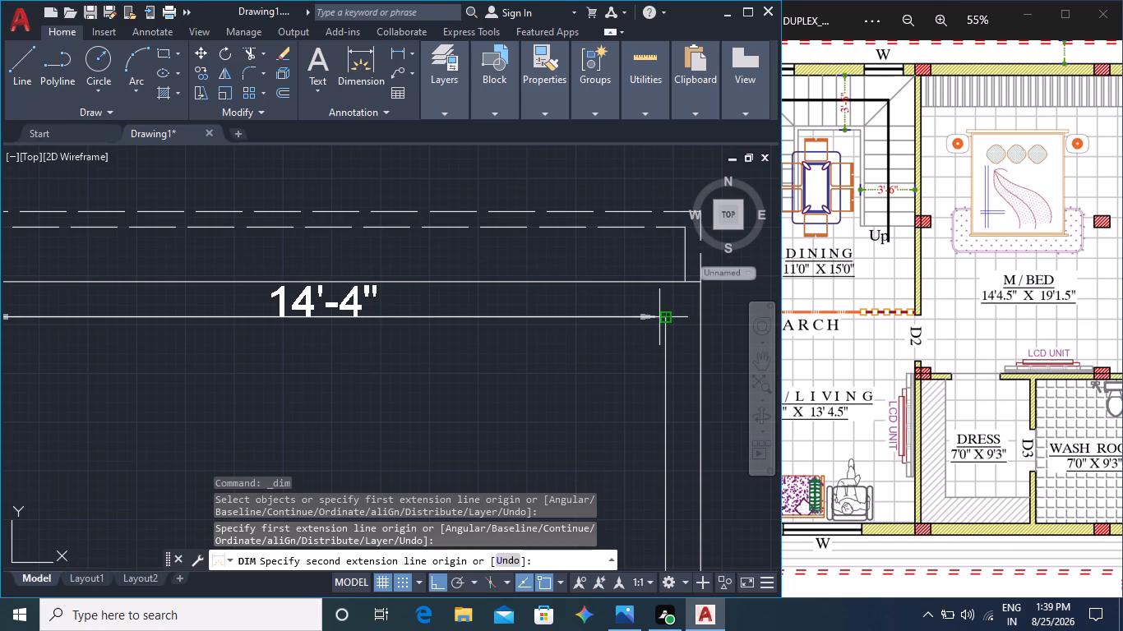
pyautogui.scroll(3, 662, 316)
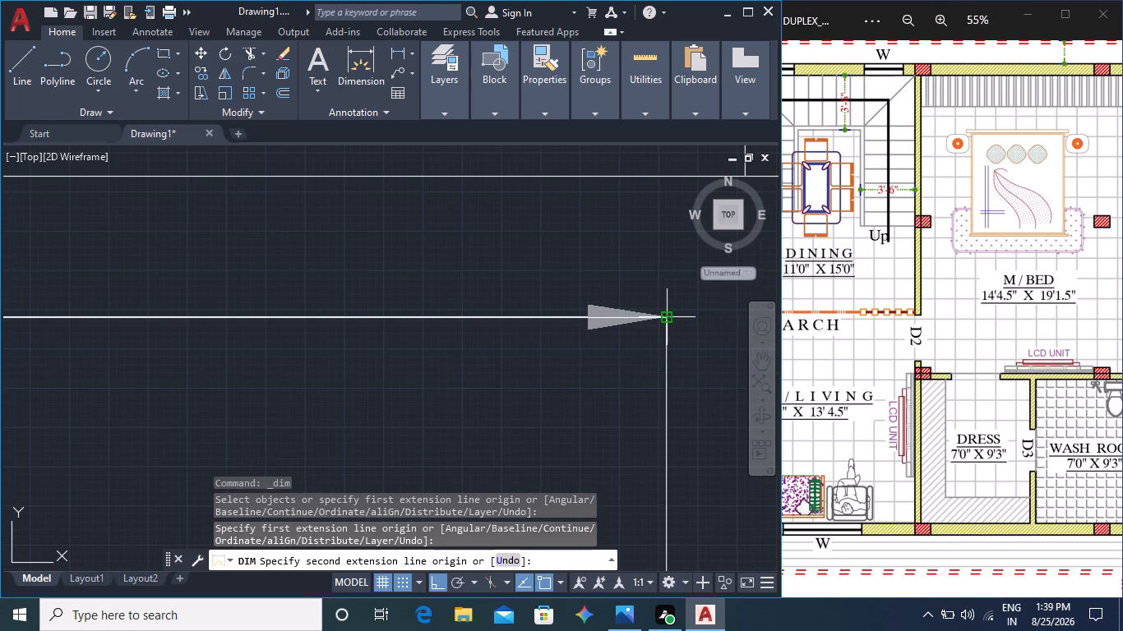
pyautogui.scroll(-2, 663, 316)
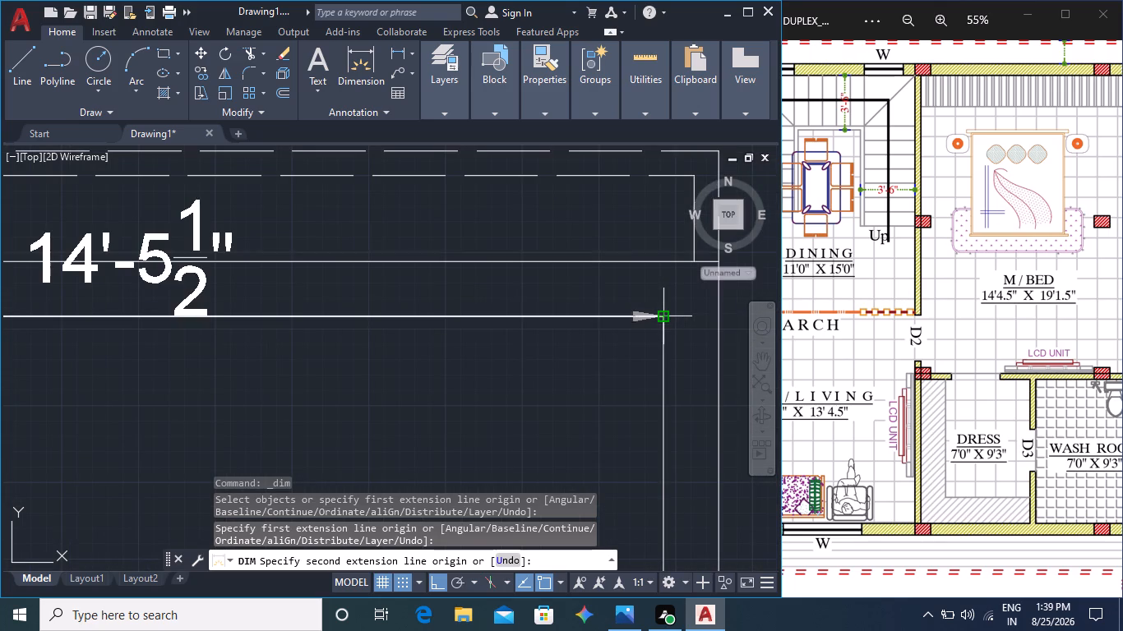
pyautogui.press('Escape')
pyautogui.moveTo(452, 396); pyautogui.dragTo(712, 352, button='middle')
pyautogui.scroll(-2, 325, 347)
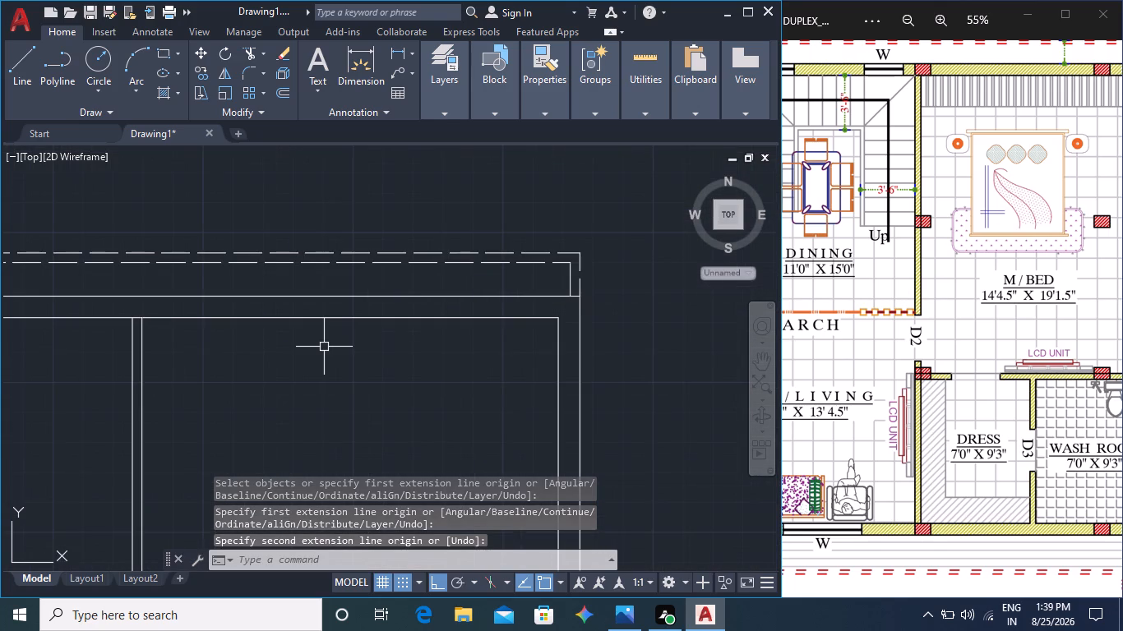
pyautogui.scroll(2, 151, 326)
pyautogui.moveTo(176, 325); pyautogui.dragTo(402, 316, button='middle')
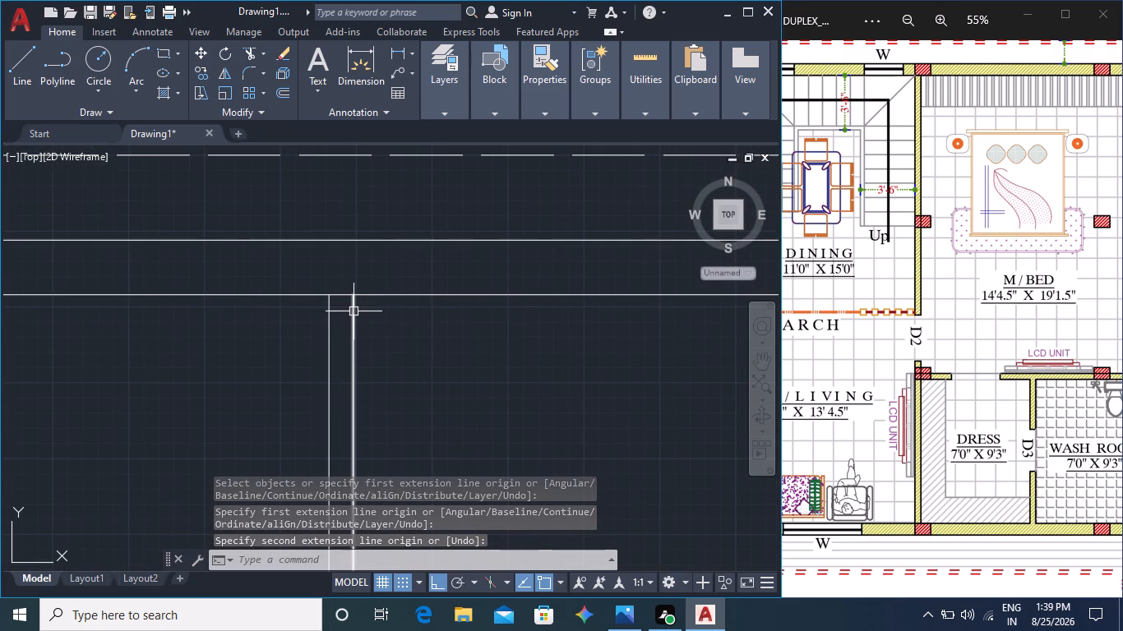
# Set the drawing units' length precision to 0'-0 1/4".
pyautogui.scroll(-2, 403, 348)
pyautogui.moveTo(560, 388); pyautogui.dragTo(509, 364, button='middle')
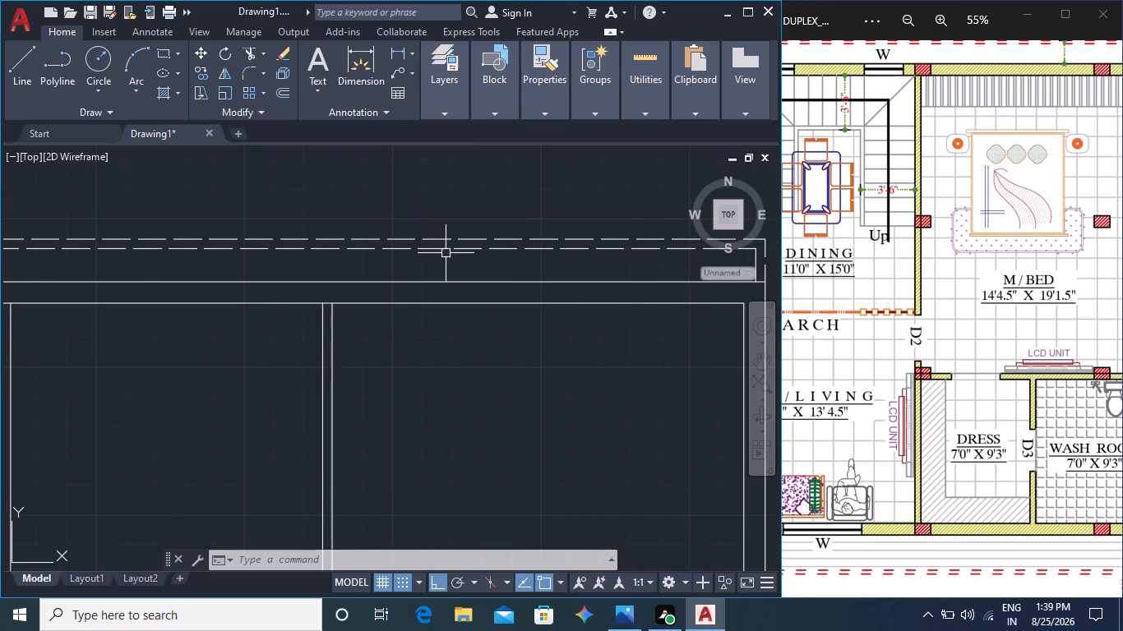
pyautogui.write('un')
pyautogui.press('Return')
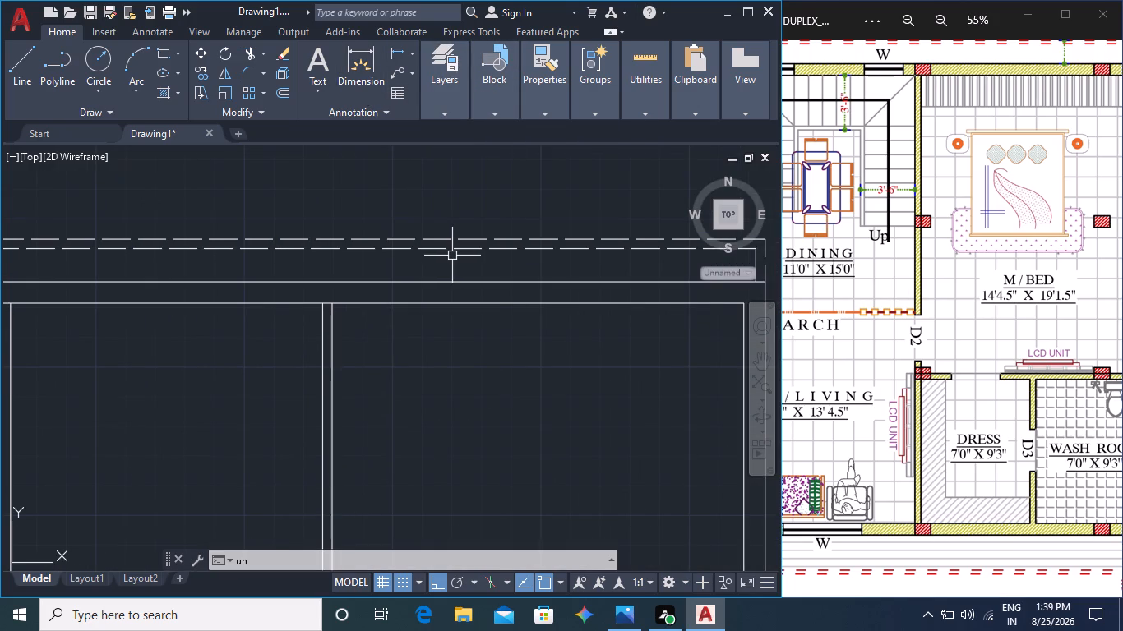
pyautogui.click(488, 221)
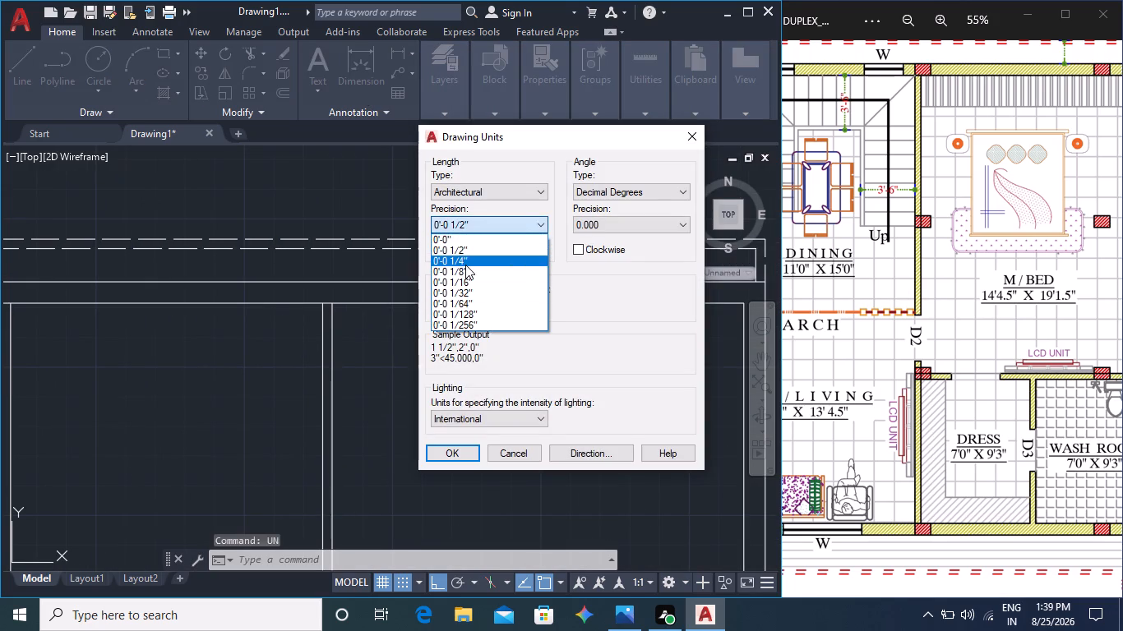
pyautogui.click(465, 265)
pyautogui.click(464, 453)
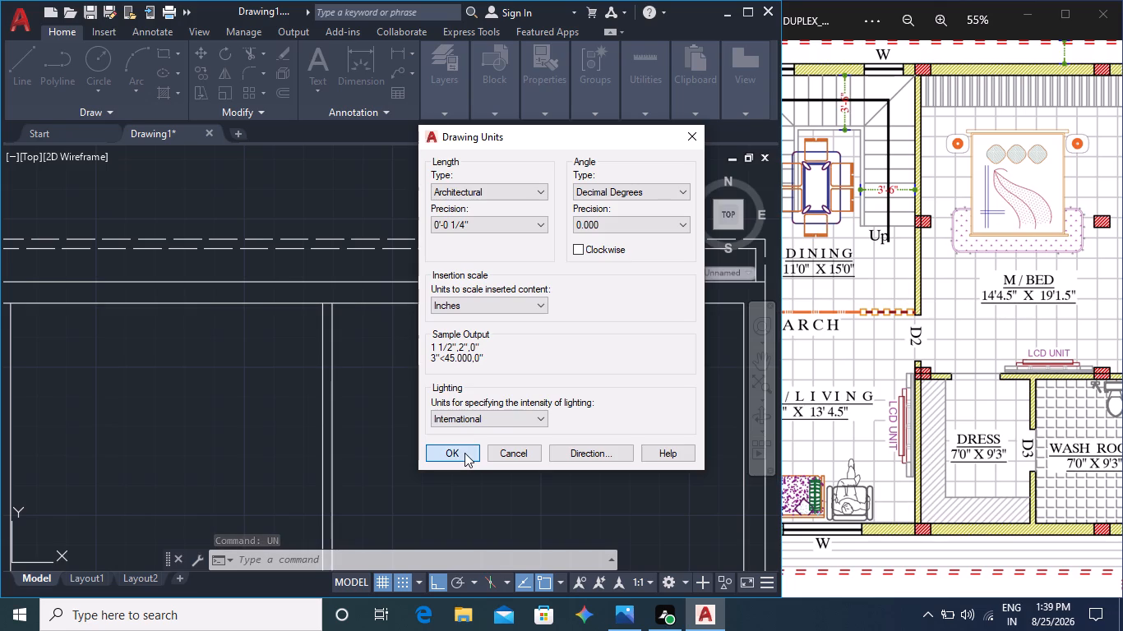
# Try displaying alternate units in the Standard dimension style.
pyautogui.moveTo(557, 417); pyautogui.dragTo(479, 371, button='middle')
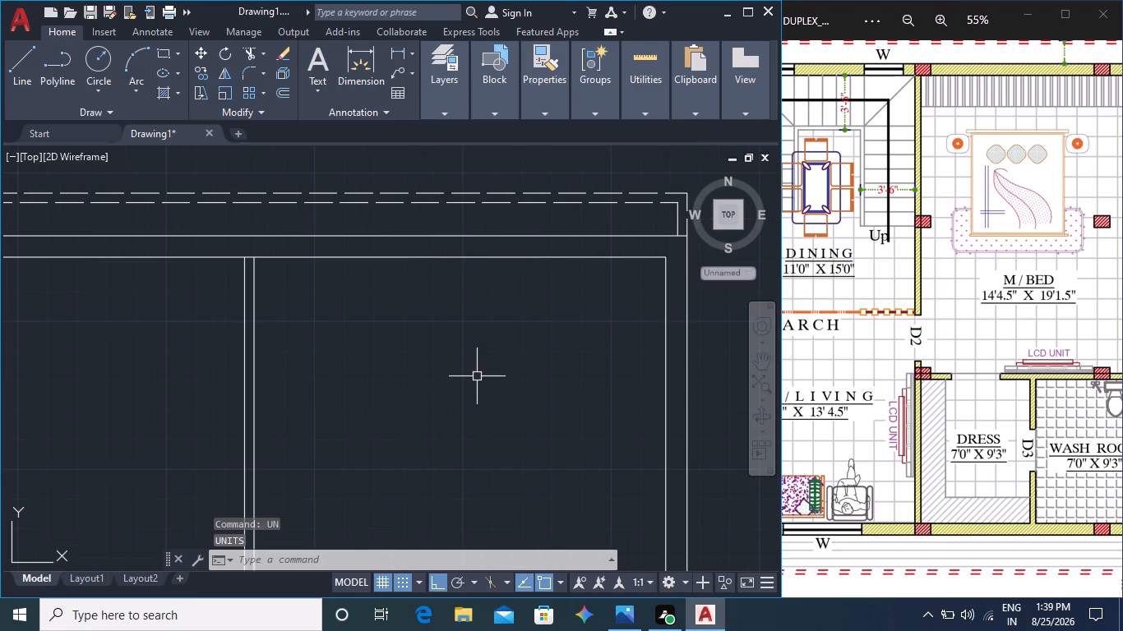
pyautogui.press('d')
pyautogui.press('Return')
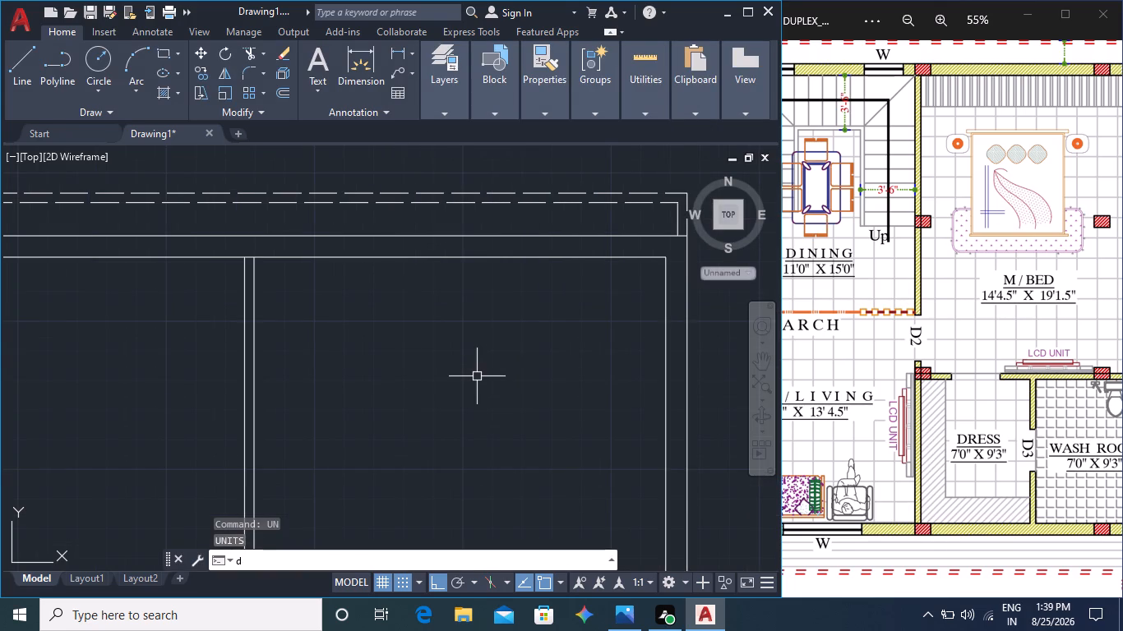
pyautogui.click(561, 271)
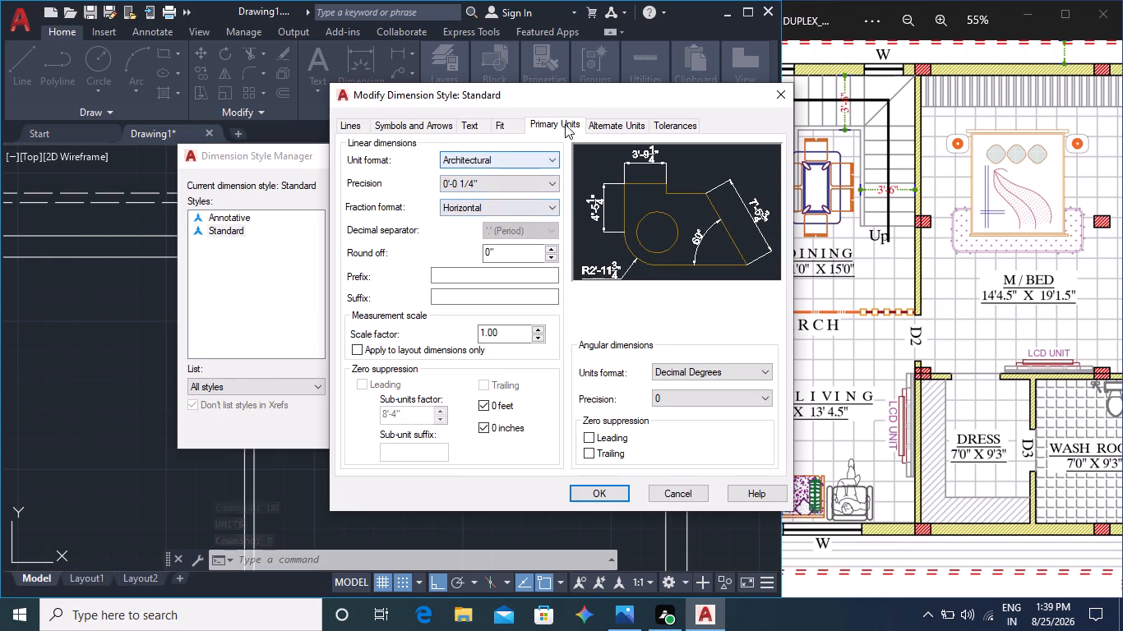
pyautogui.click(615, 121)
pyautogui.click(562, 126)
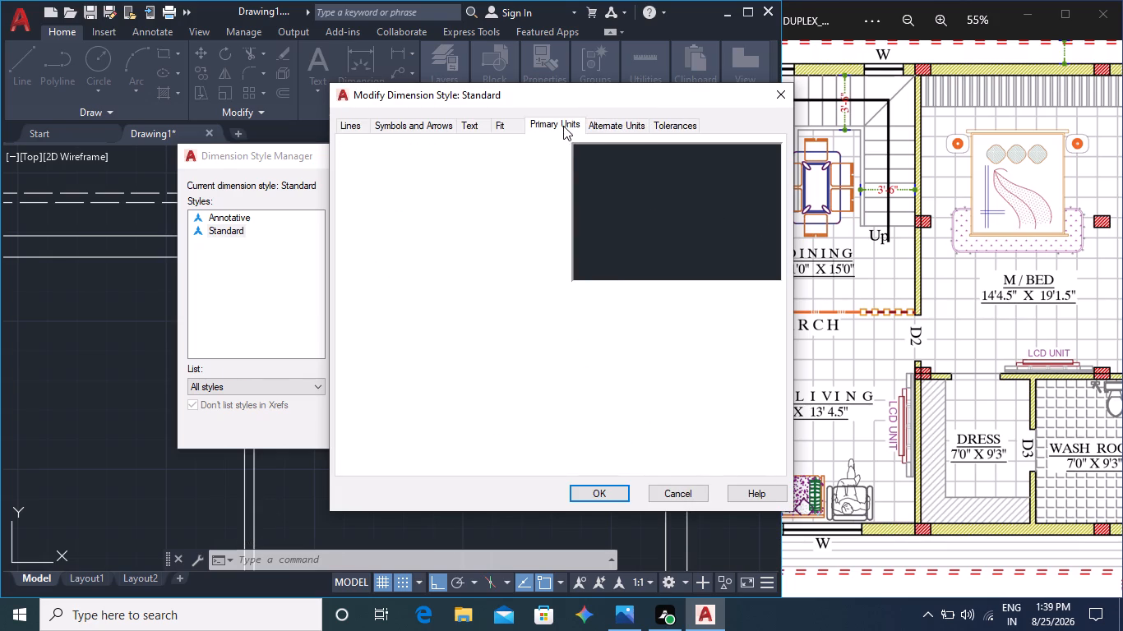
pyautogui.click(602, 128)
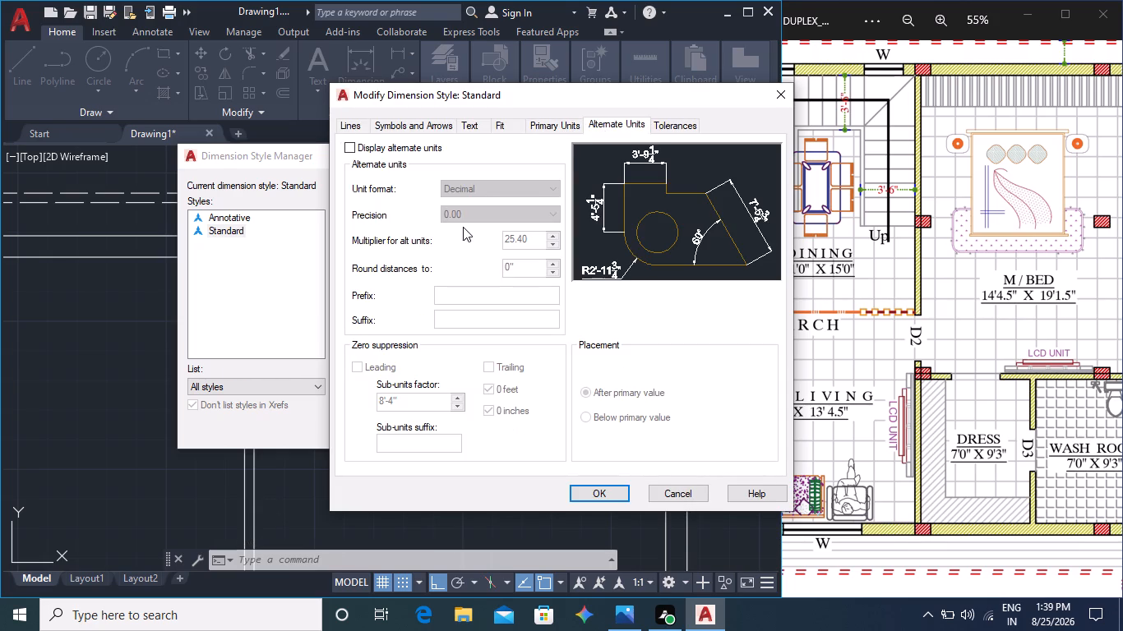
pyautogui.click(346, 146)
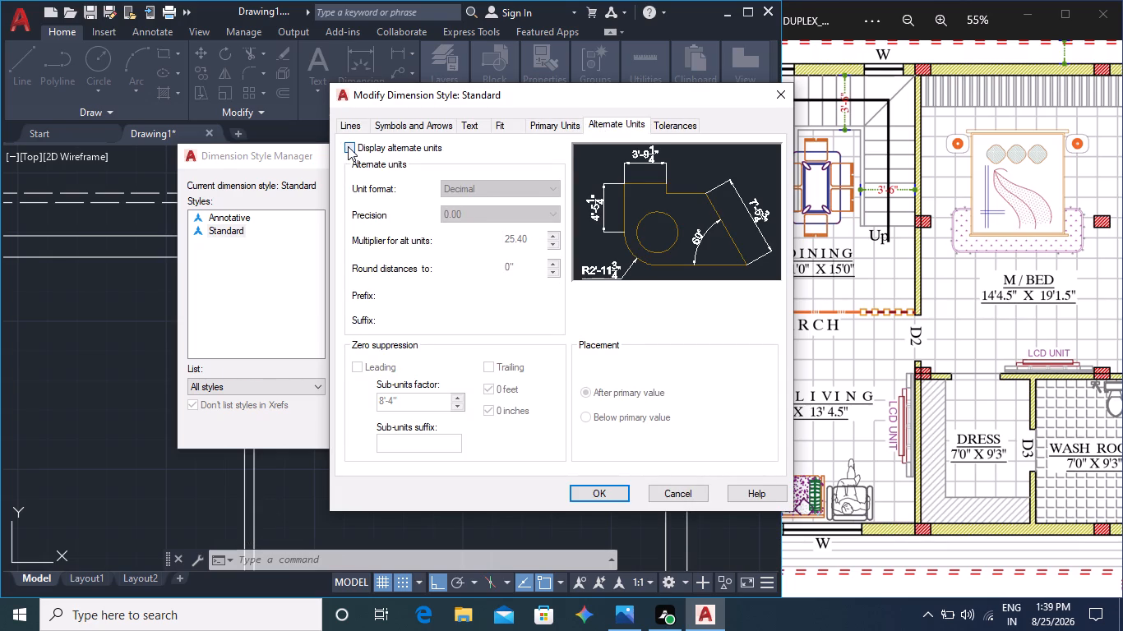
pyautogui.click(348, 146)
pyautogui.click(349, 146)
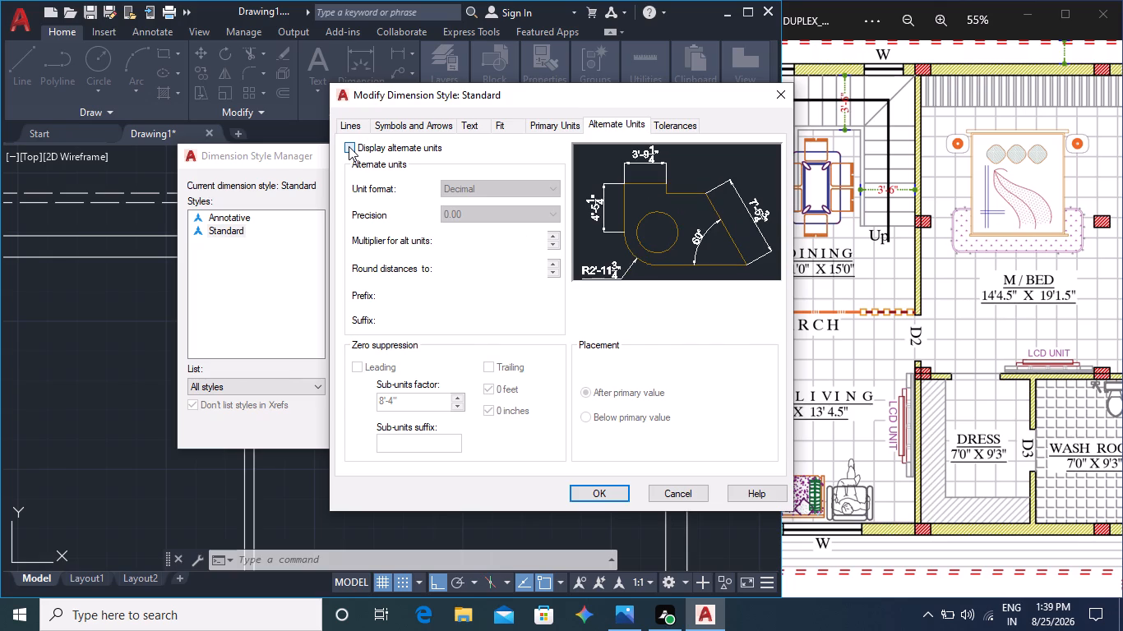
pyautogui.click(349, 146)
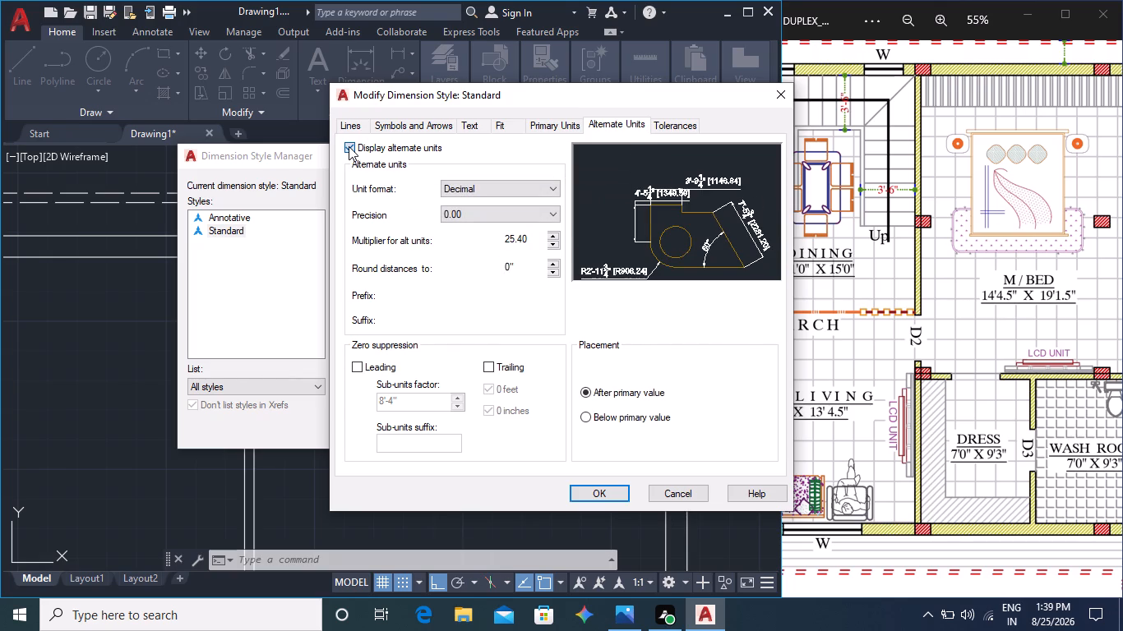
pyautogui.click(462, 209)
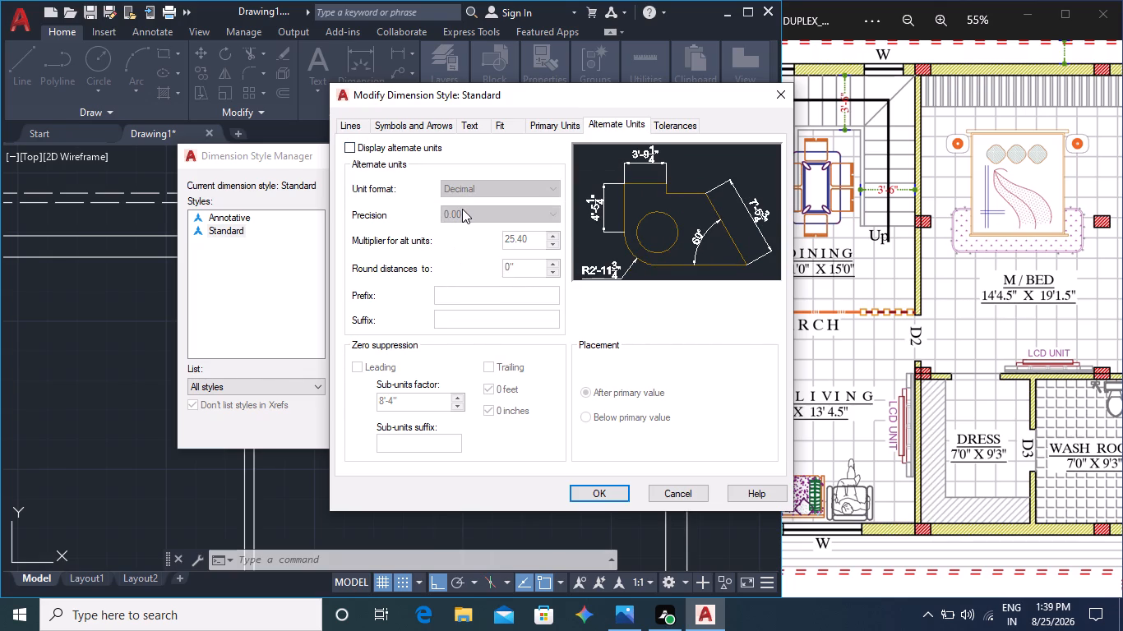
# Review the Standard dimension style's primary unit format and fraction format, then set the style current.
pyautogui.click(547, 125)
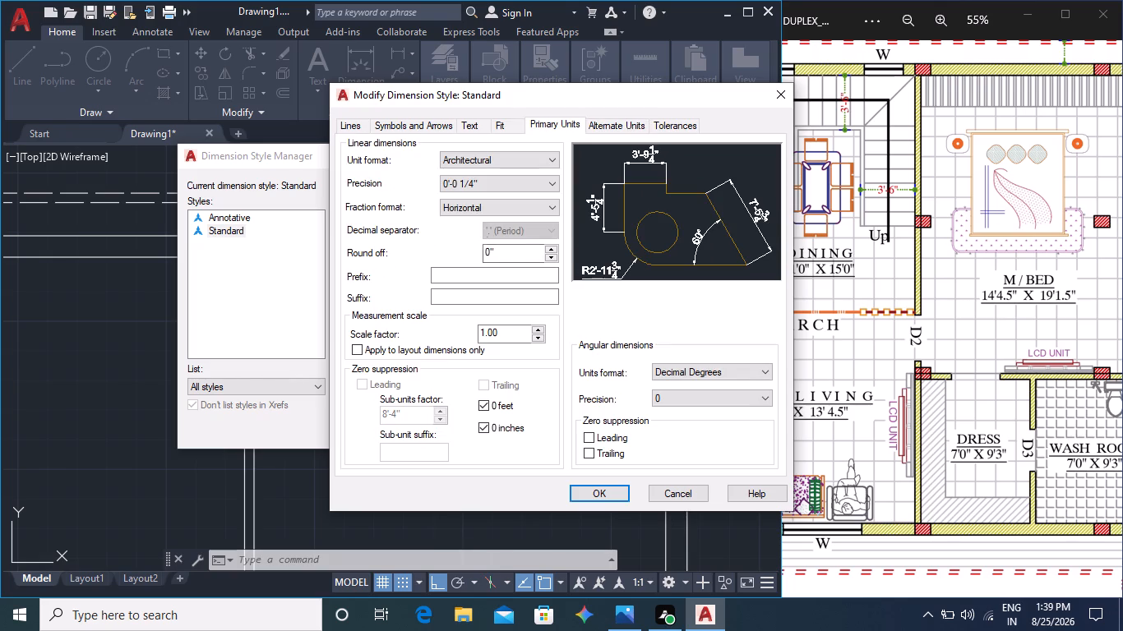
pyautogui.click(458, 160)
pyautogui.click(458, 160)
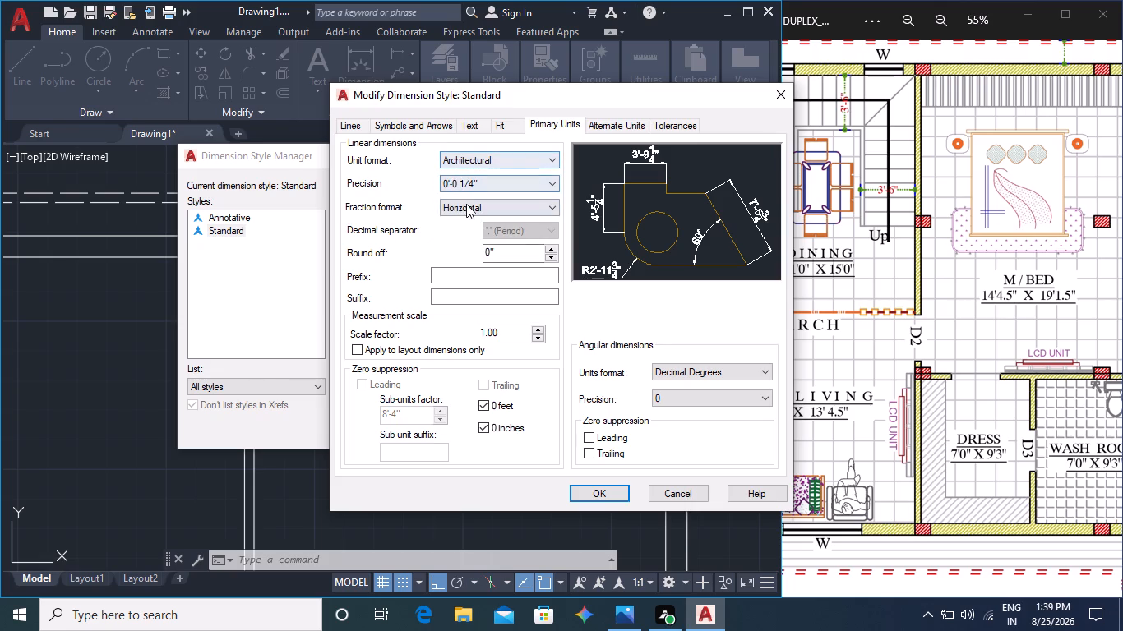
pyautogui.click(466, 204)
pyautogui.click(466, 204)
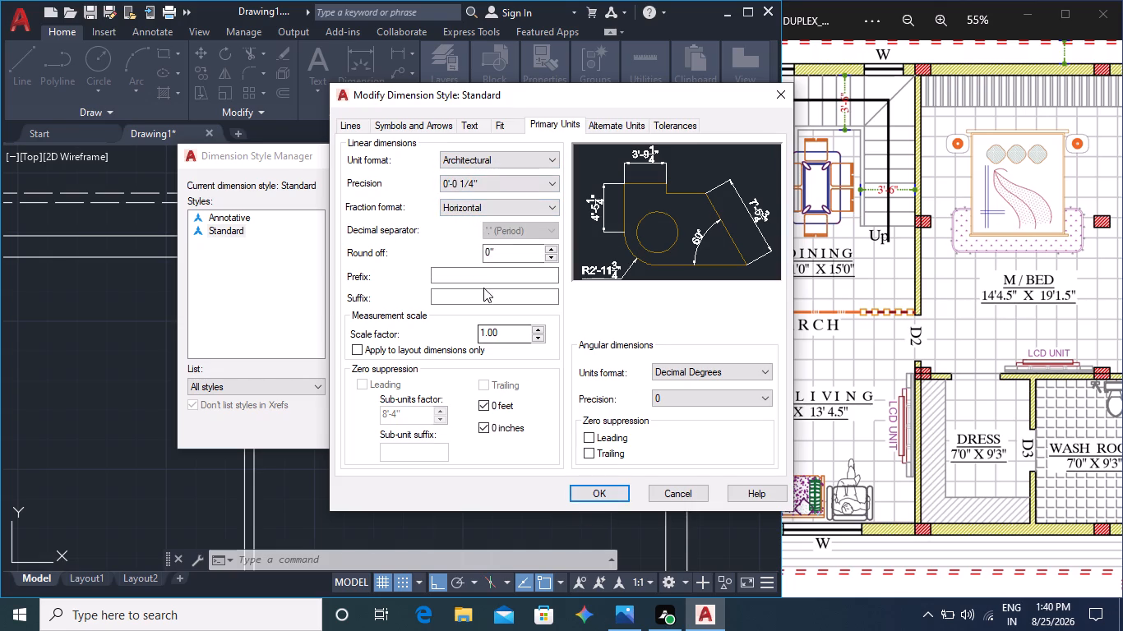
pyautogui.click(595, 490)
pyautogui.click(575, 220)
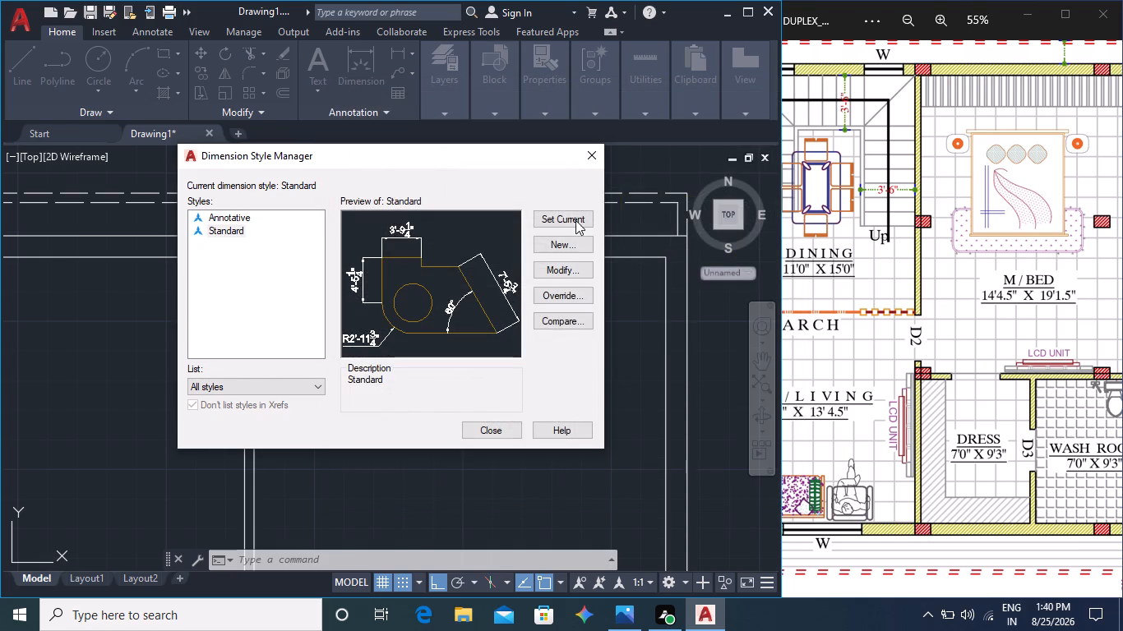
pyautogui.click(546, 204)
pyautogui.doubleClick(551, 214)
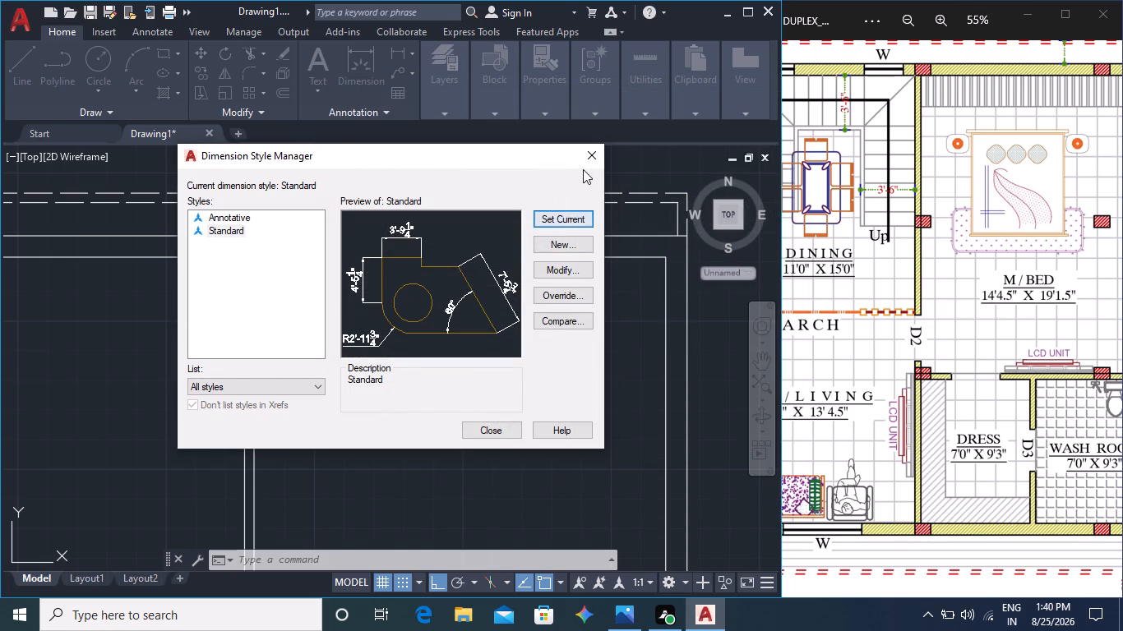
pyautogui.click(595, 157)
# Examine the lift and staircase side of the reference plan against the drawing's northwest outer wall corner.
pyautogui.scroll(-4, 892, 316)
pyautogui.moveTo(867, 368); pyautogui.dragTo(973, 354, button='middle')
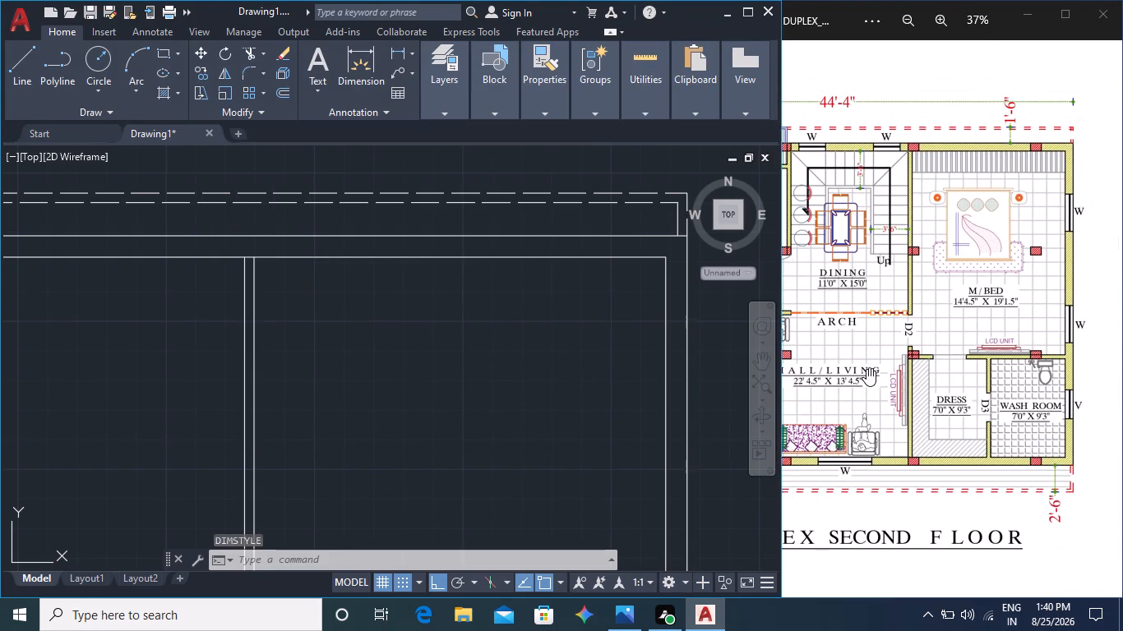
pyautogui.moveTo(856, 354); pyautogui.dragTo(994, 342, button='middle')
pyautogui.moveTo(797, 361); pyautogui.dragTo(892, 345, button='middle')
pyautogui.scroll(3, 804, 177)
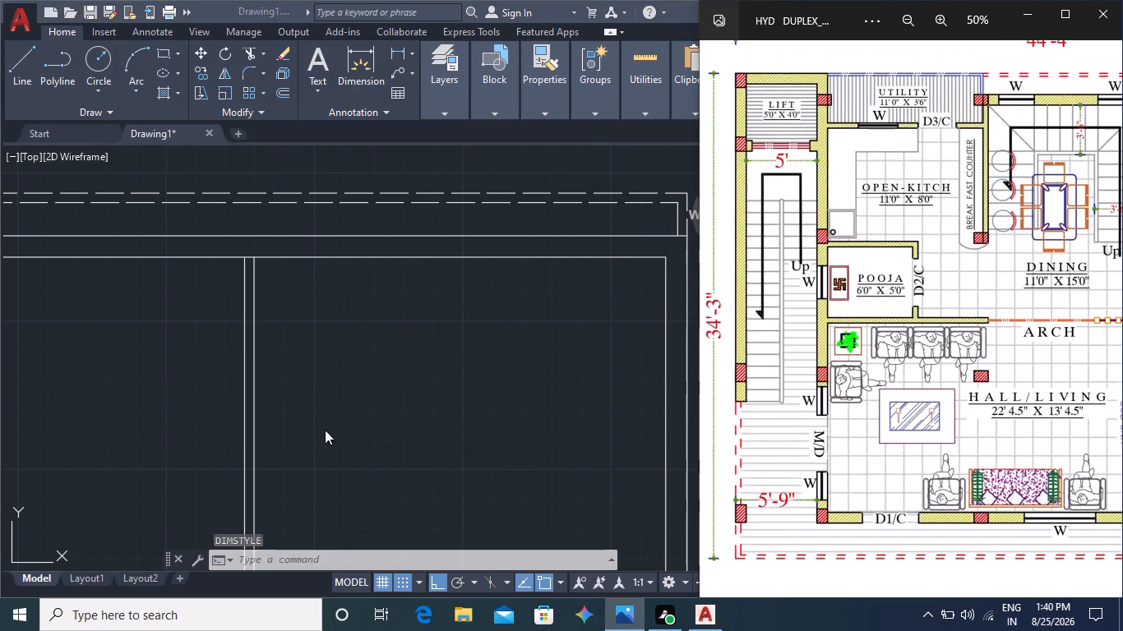
pyautogui.middleClick(328, 426)
pyautogui.scroll(-3, 328, 426)
pyautogui.moveTo(324, 426); pyautogui.dragTo(441, 394, button='middle')
pyautogui.moveTo(338, 416); pyautogui.dragTo(424, 369, button='middle')
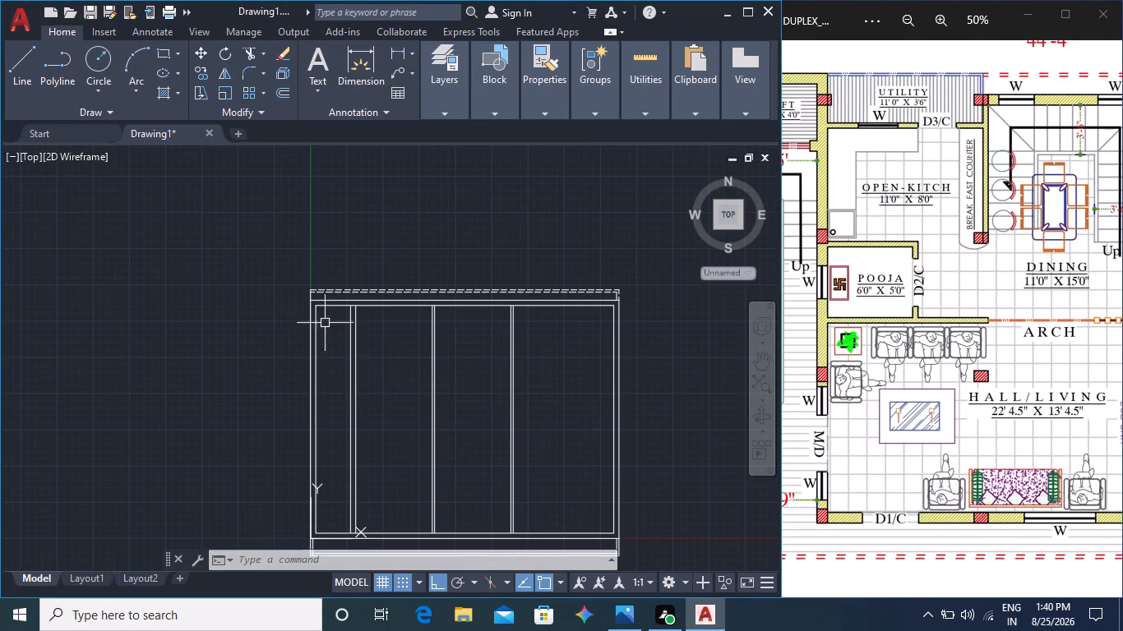
pyautogui.scroll(1, 325, 323)
pyautogui.middleClick(840, 371)
pyautogui.moveTo(820, 352); pyautogui.dragTo(1014, 367, button='middle')
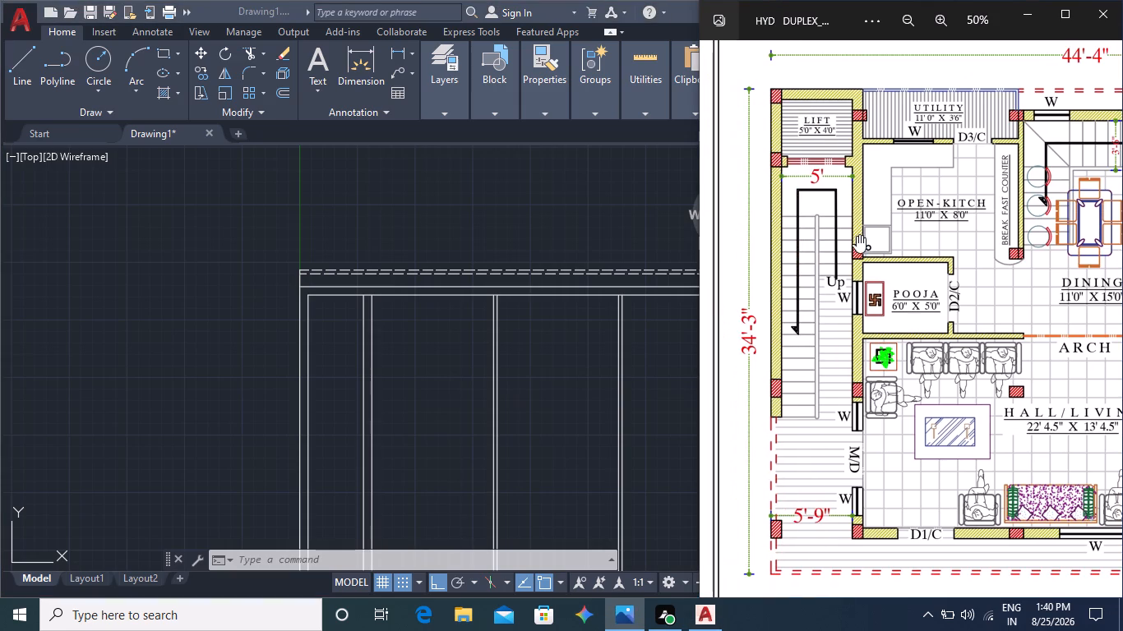
pyautogui.scroll(2, 324, 327)
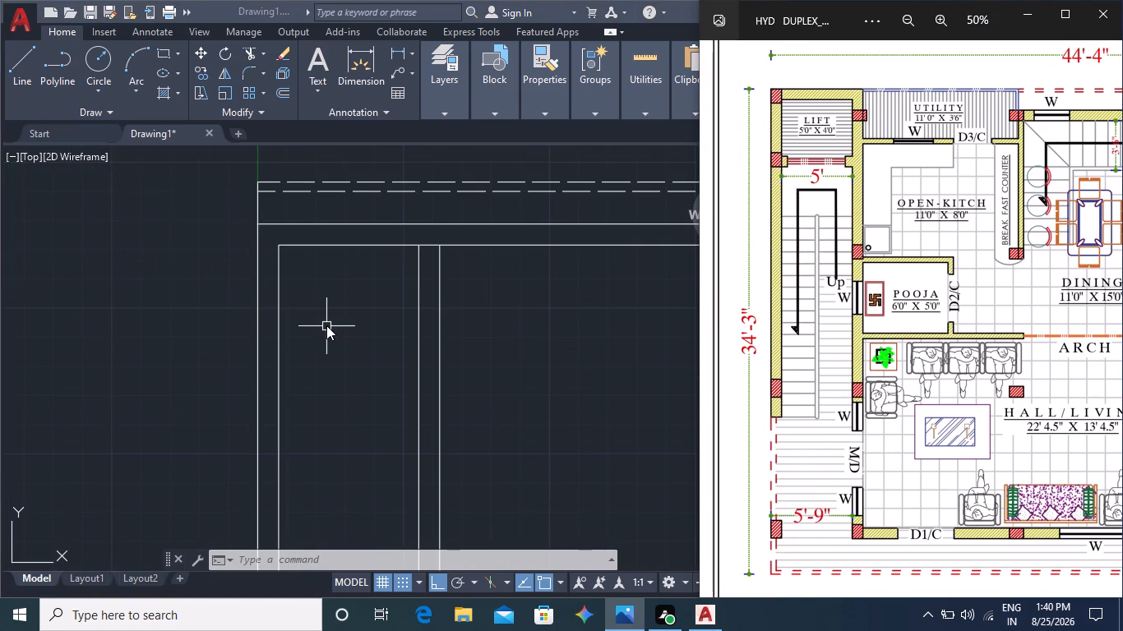
pyautogui.moveTo(326, 325); pyautogui.dragTo(329, 343, button='middle')
pyautogui.middleClick(857, 343)
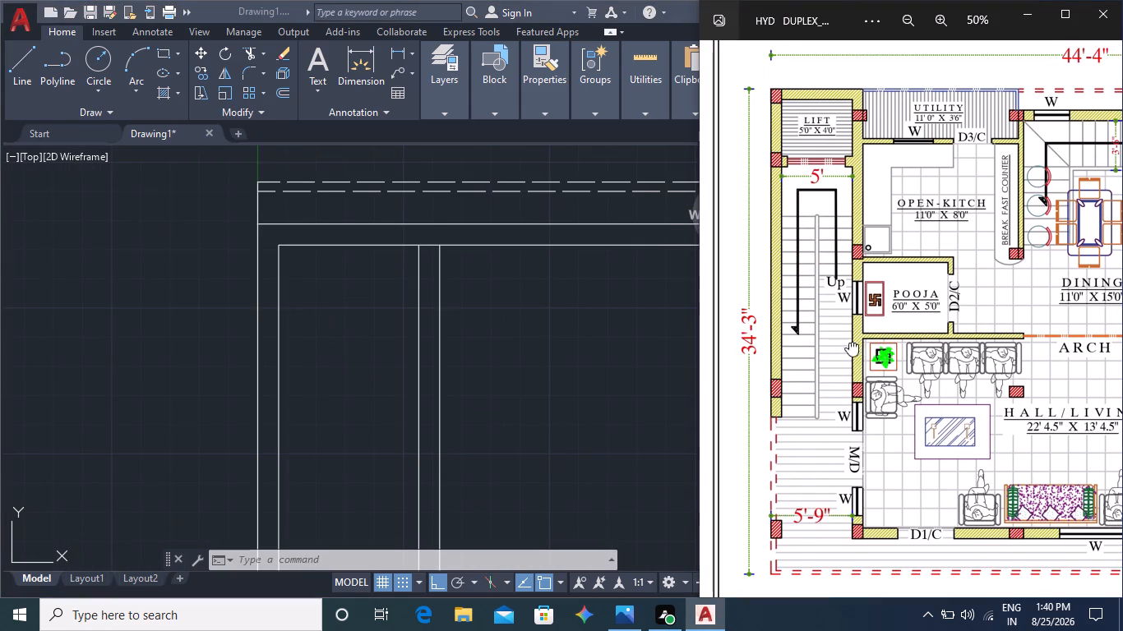
pyautogui.moveTo(828, 333); pyautogui.dragTo(858, 335, button='middle')
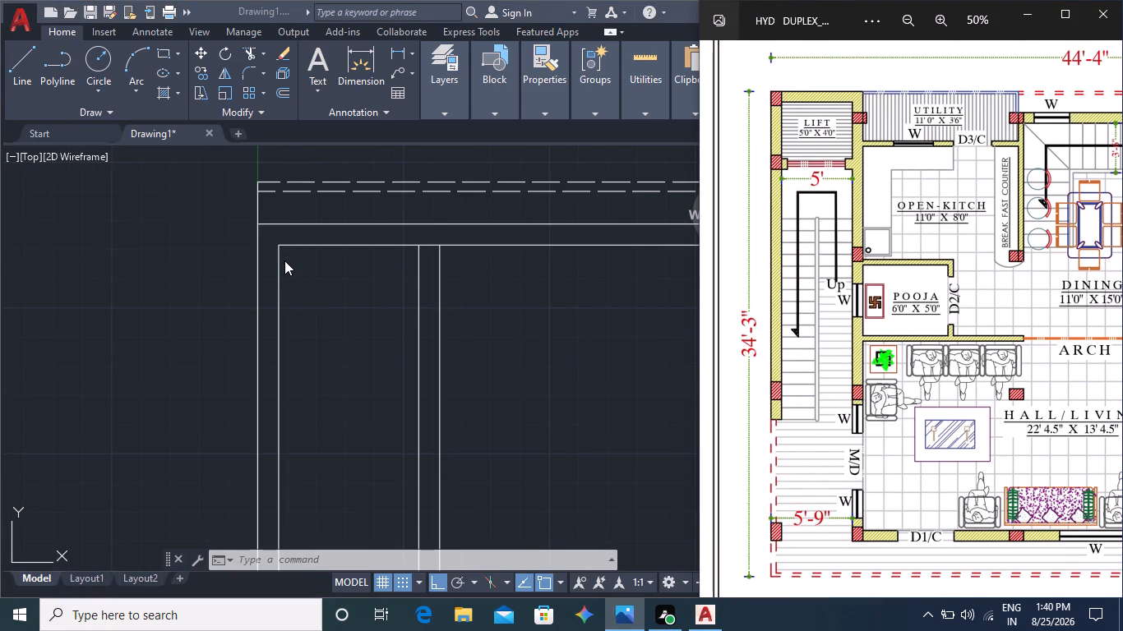
pyautogui.scroll(1, 291, 266)
pyautogui.moveTo(298, 289); pyautogui.dragTo(289, 394, button='middle')
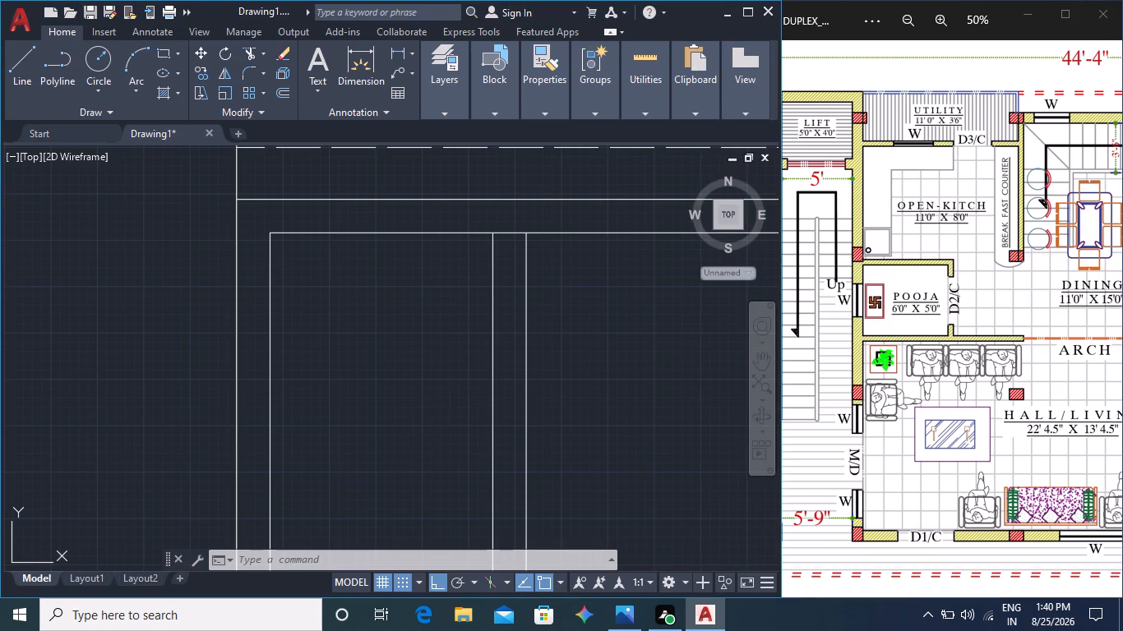
pyautogui.moveTo(290, 368); pyautogui.dragTo(296, 420, button='middle')
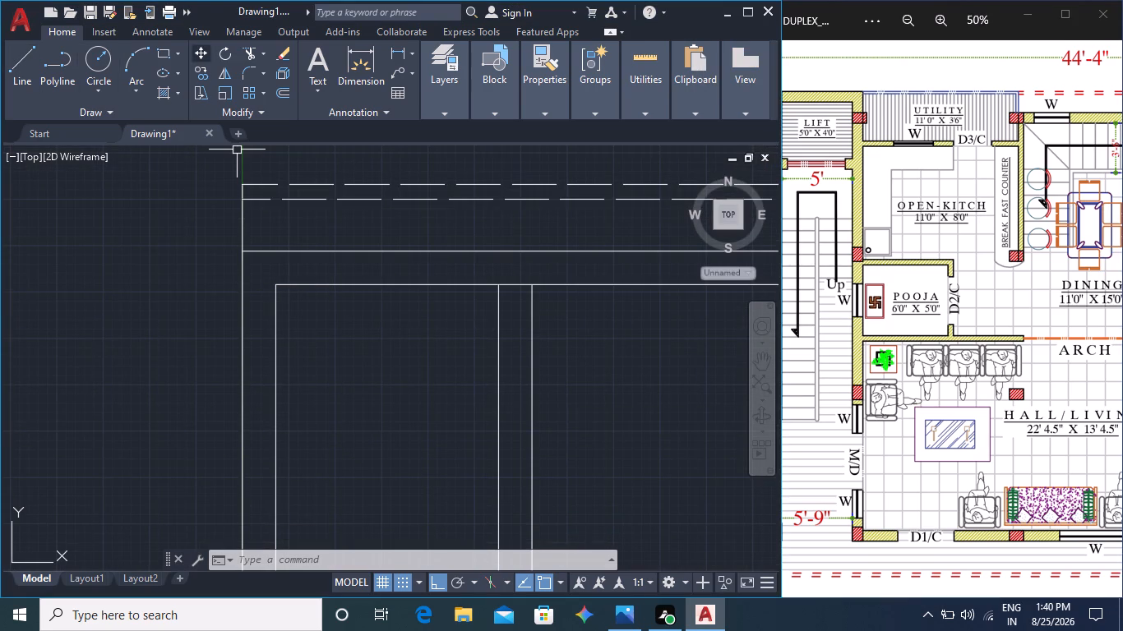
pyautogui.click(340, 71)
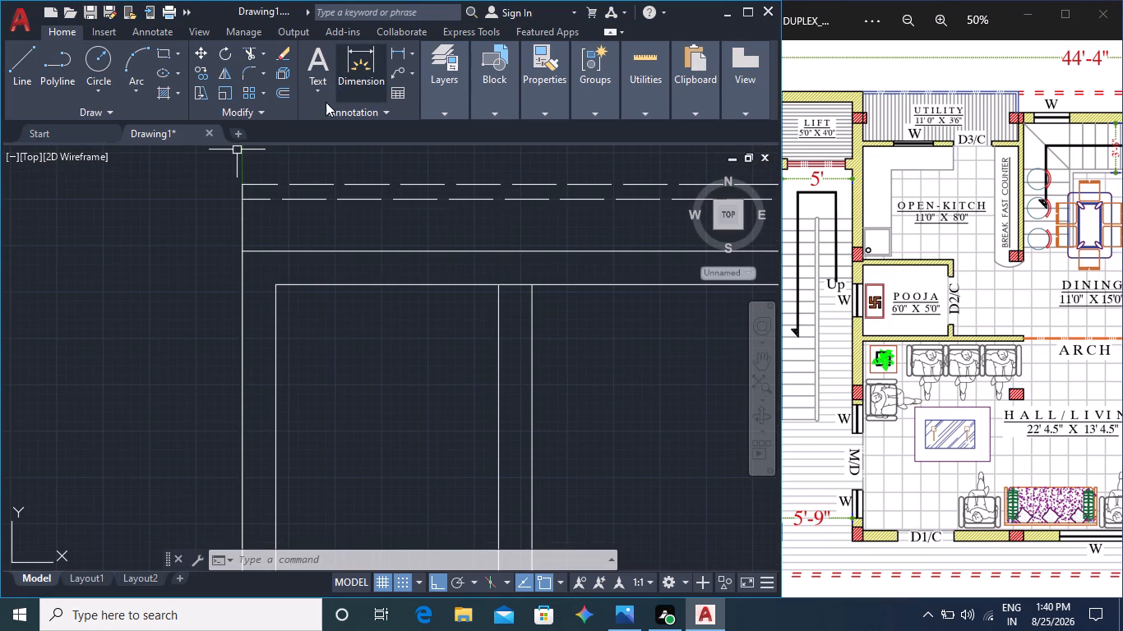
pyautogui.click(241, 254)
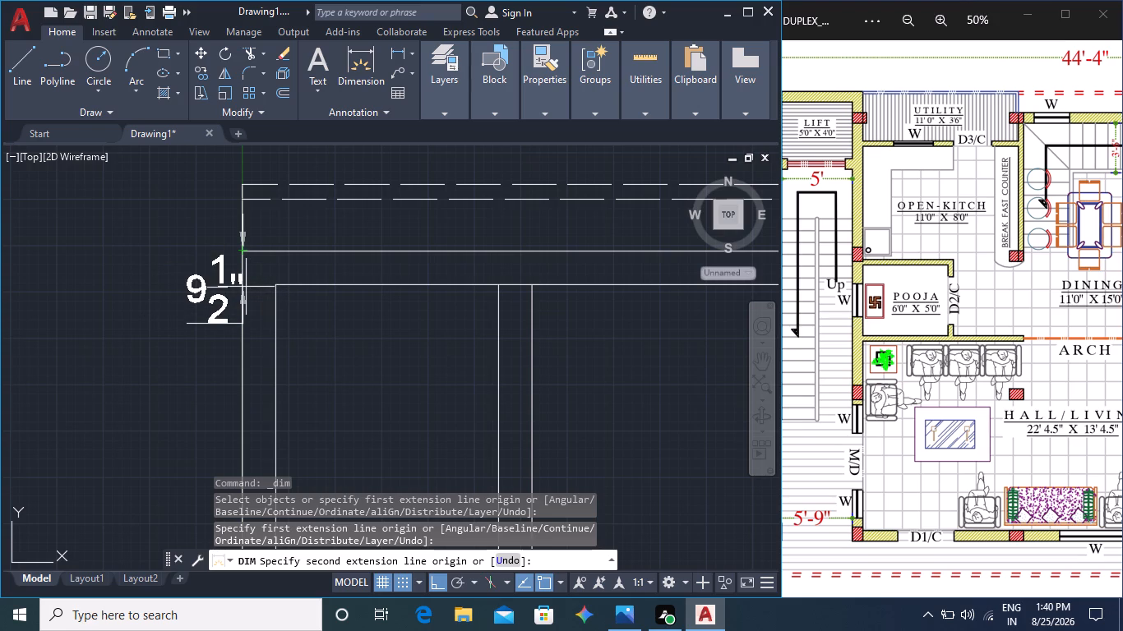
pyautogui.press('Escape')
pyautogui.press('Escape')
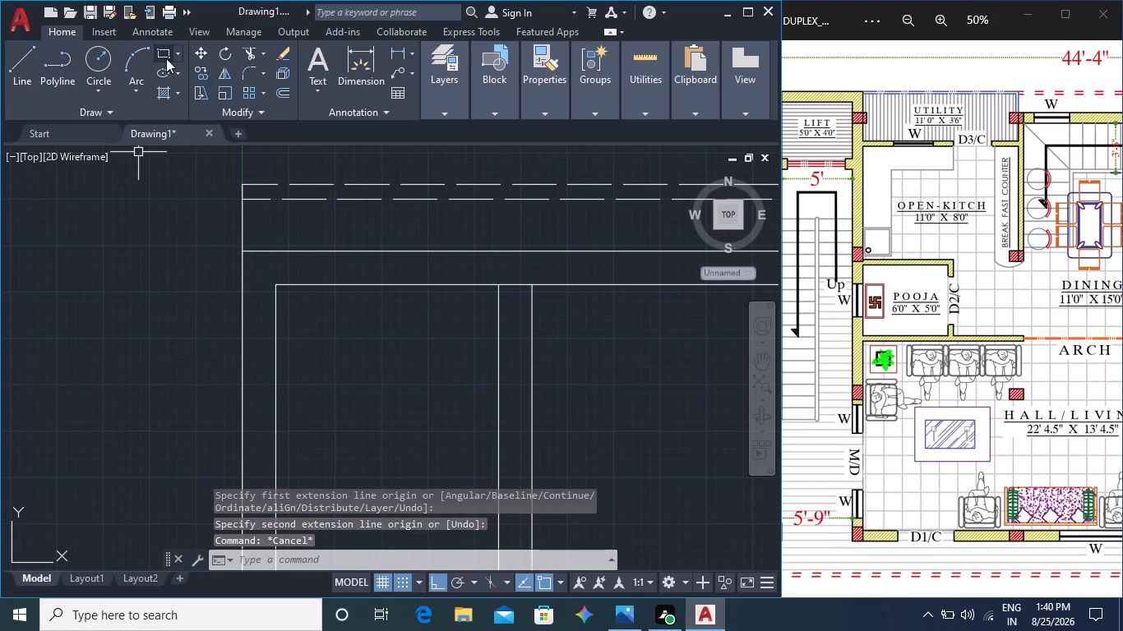
# Draw a rectangular column outline at the northwest outer wall corner with lines, 1' long and as wide as the wall.
pyautogui.click(27, 68)
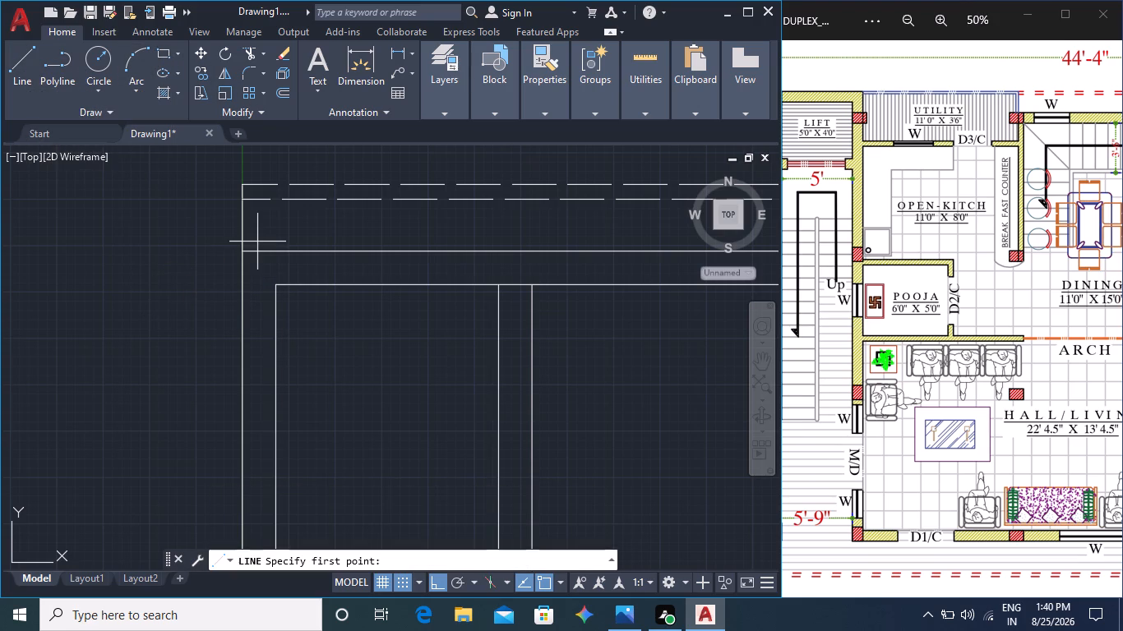
pyautogui.click(242, 254)
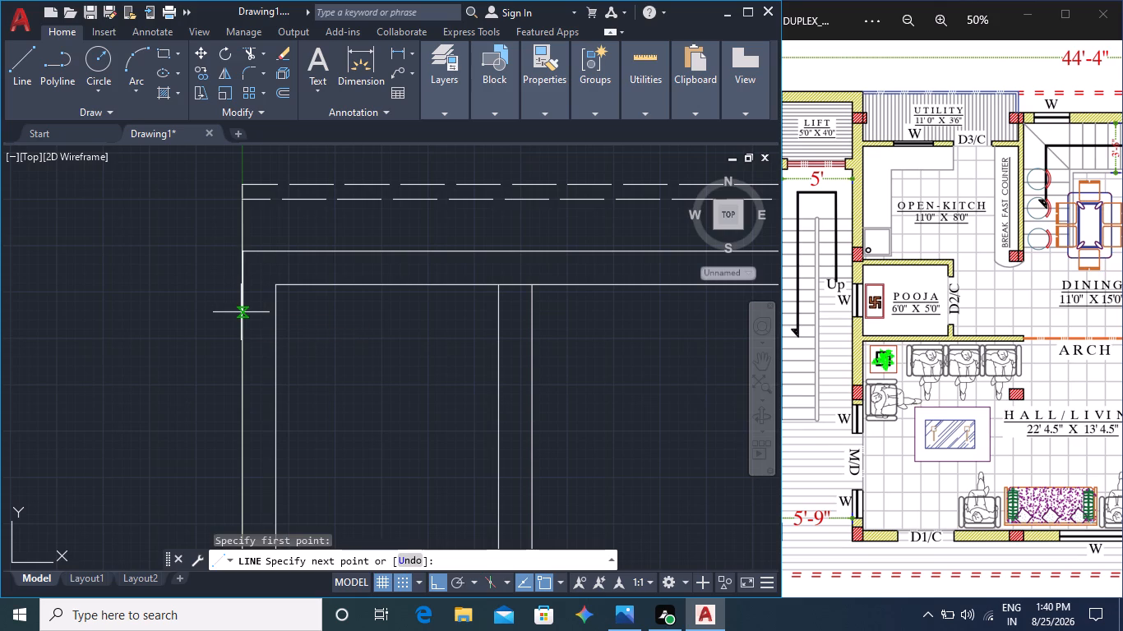
pyautogui.press('1')
pyautogui.press("'")
pyautogui.press('Return')
pyautogui.click(275, 295)
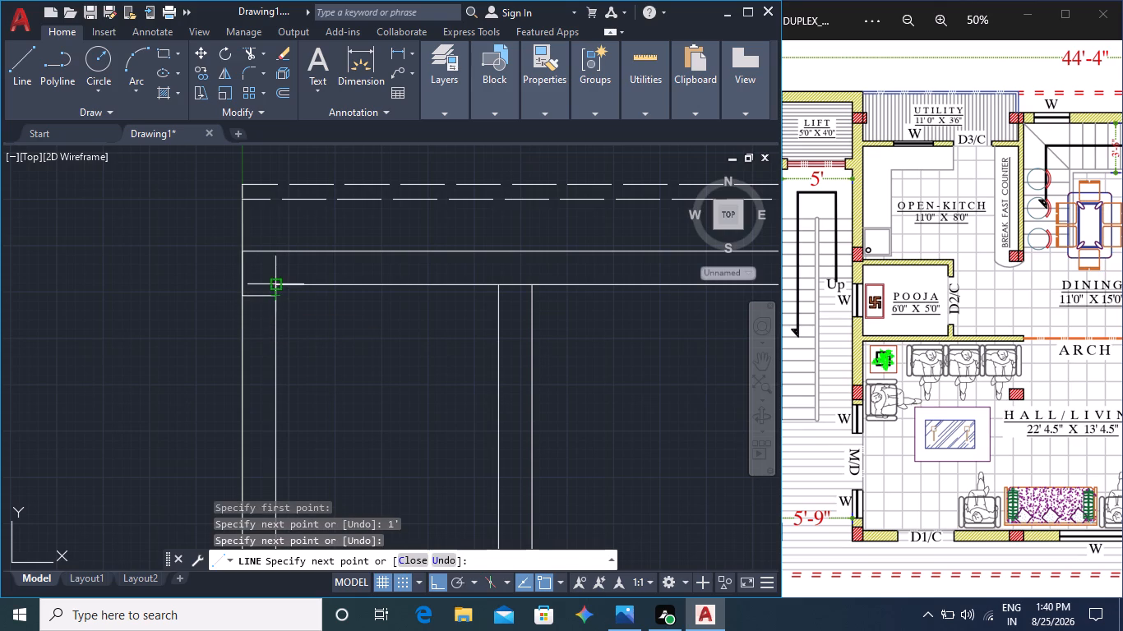
pyautogui.scroll(1, 272, 252)
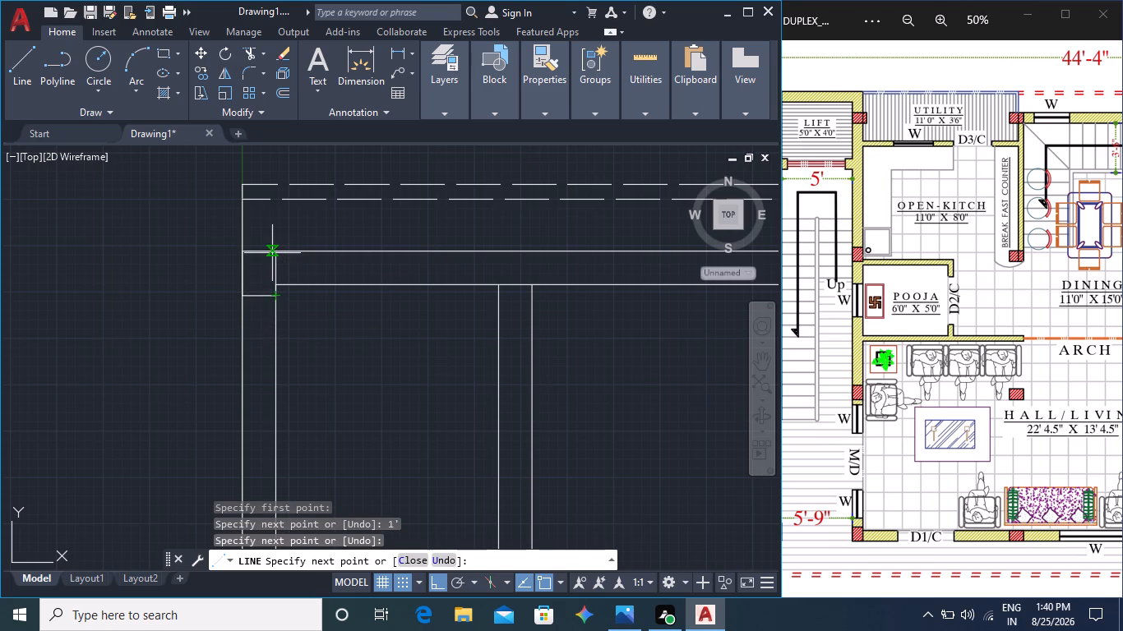
pyautogui.scroll(2, 272, 252)
pyautogui.click(278, 246)
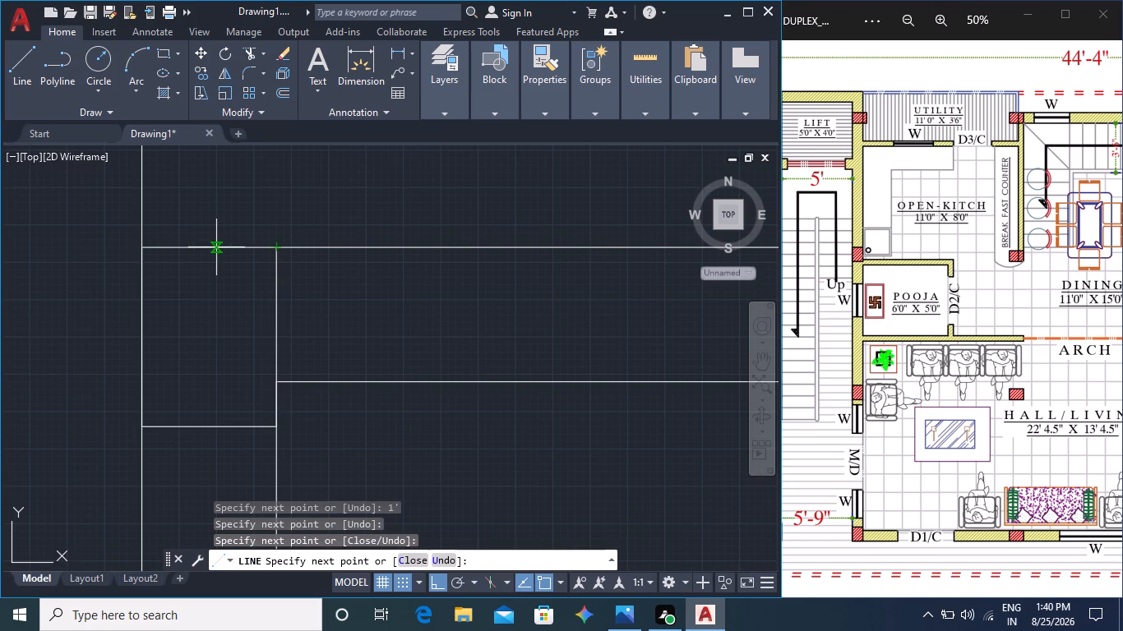
pyautogui.click(139, 245)
pyautogui.press('Escape')
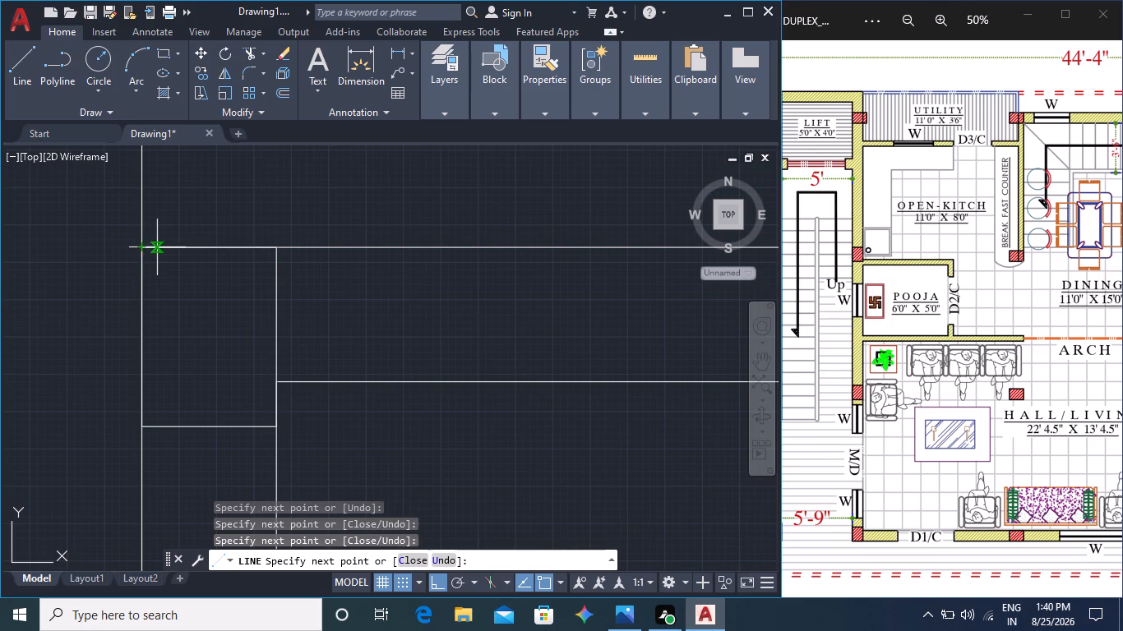
pyautogui.press('Escape')
# Join the four lines of the corner column outline into a single polyline.
pyautogui.click(276, 312)
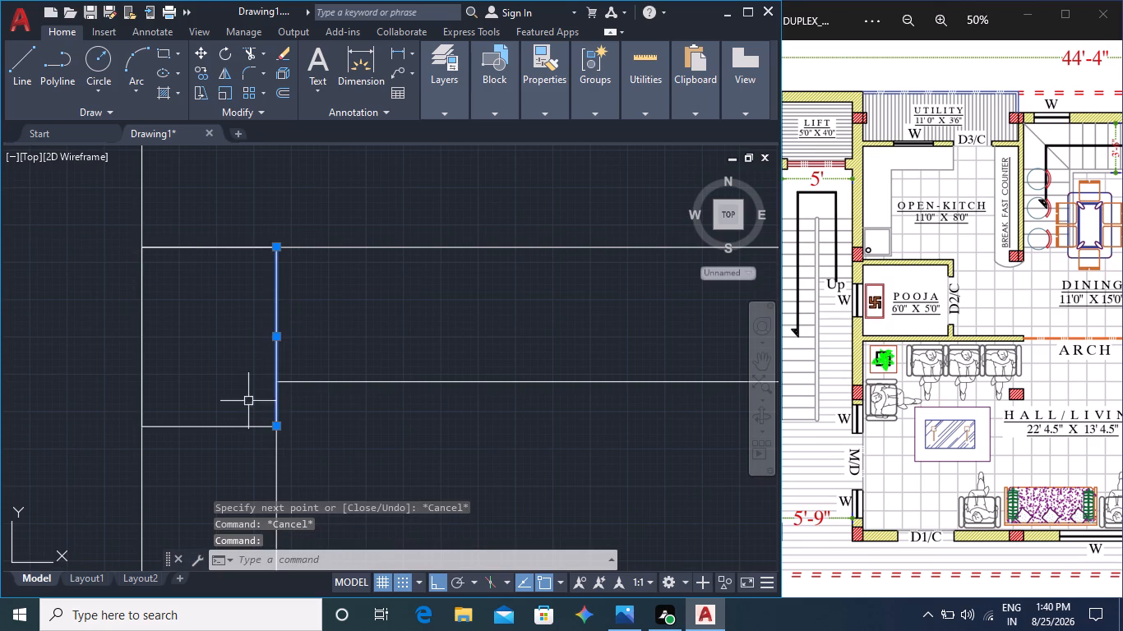
pyautogui.click(241, 426)
pyautogui.click(145, 366)
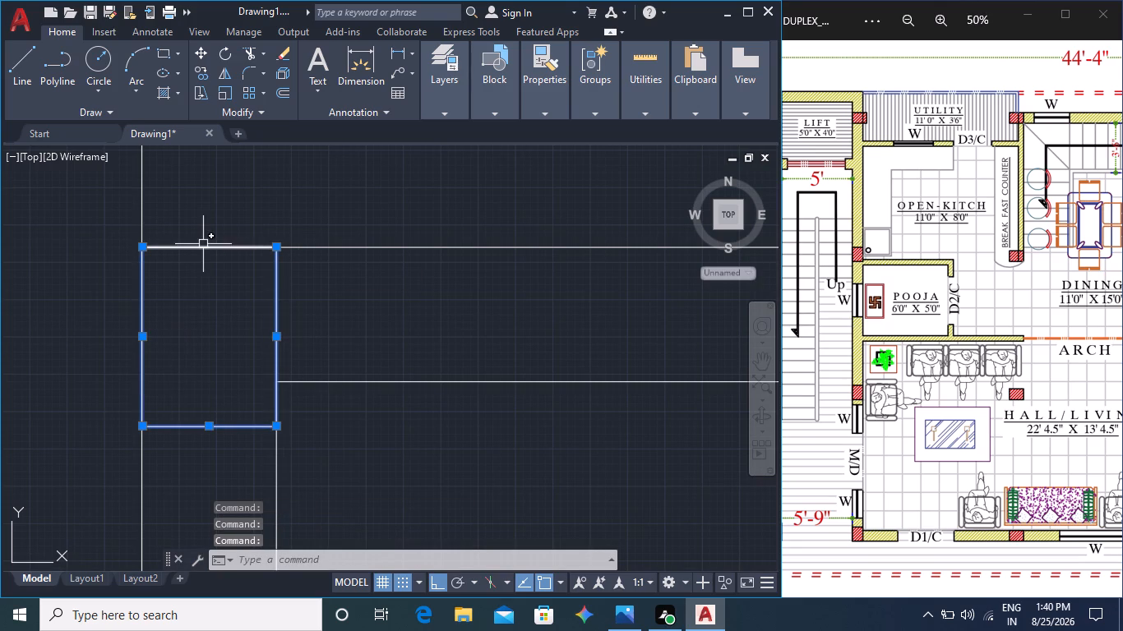
pyautogui.click(203, 246)
pyautogui.rightClick(220, 260)
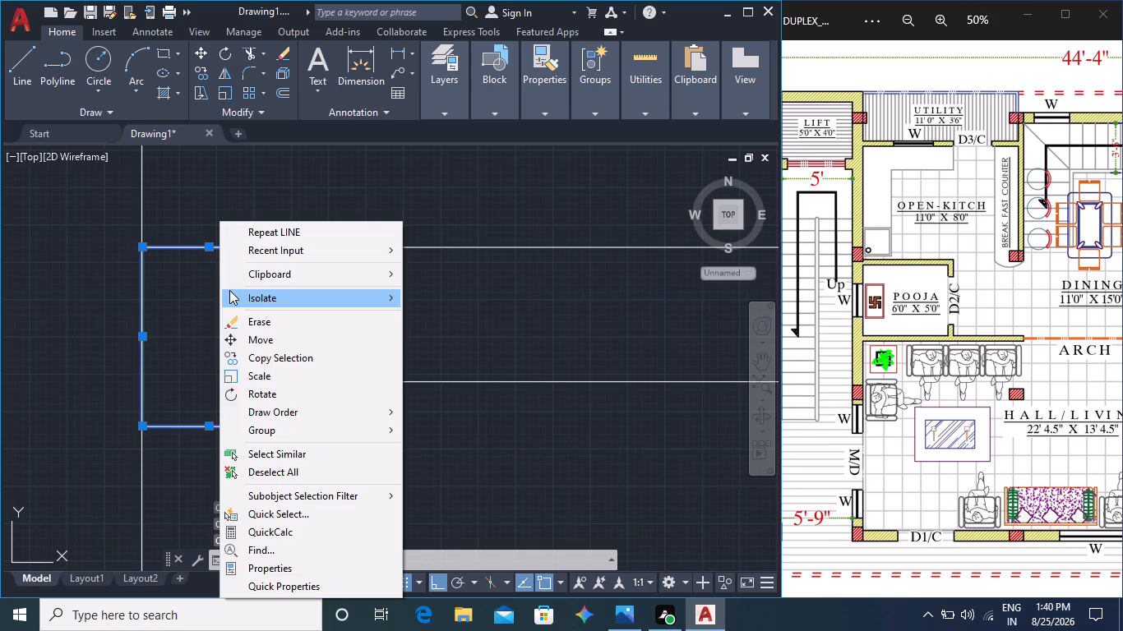
pyautogui.click(185, 305)
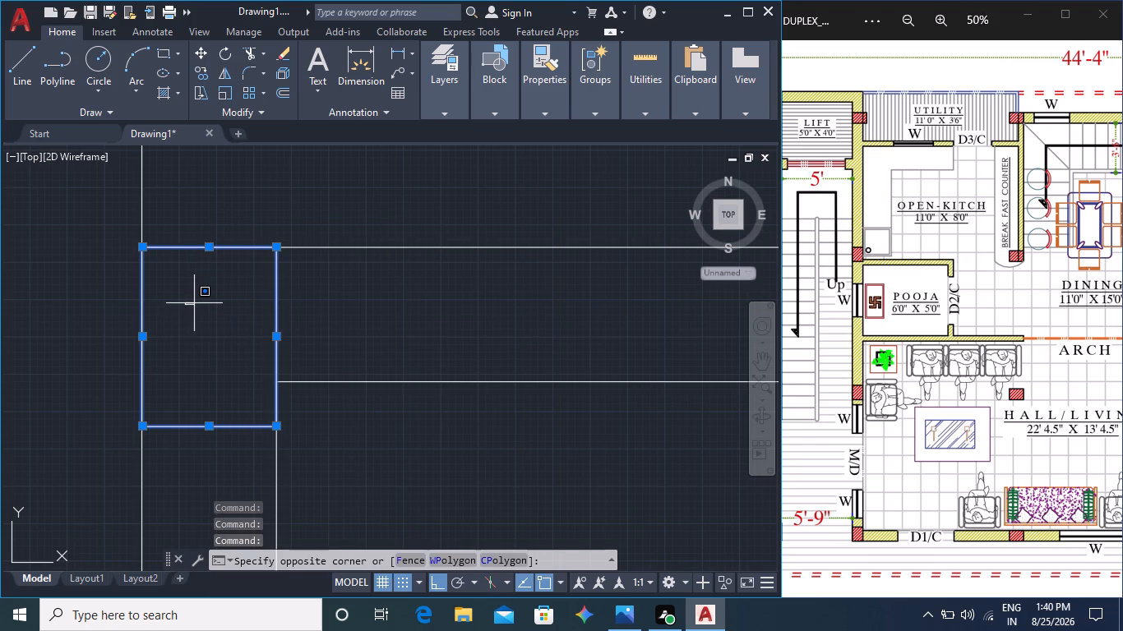
pyautogui.press('j')
pyautogui.press('o')
pyautogui.press('i')
pyautogui.press('Return')
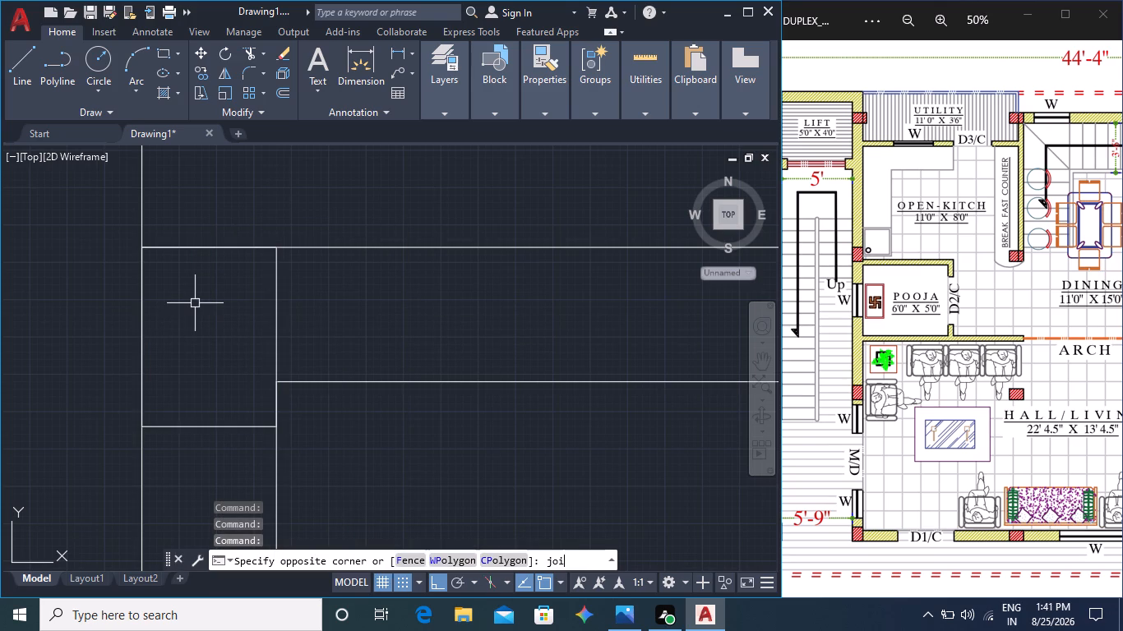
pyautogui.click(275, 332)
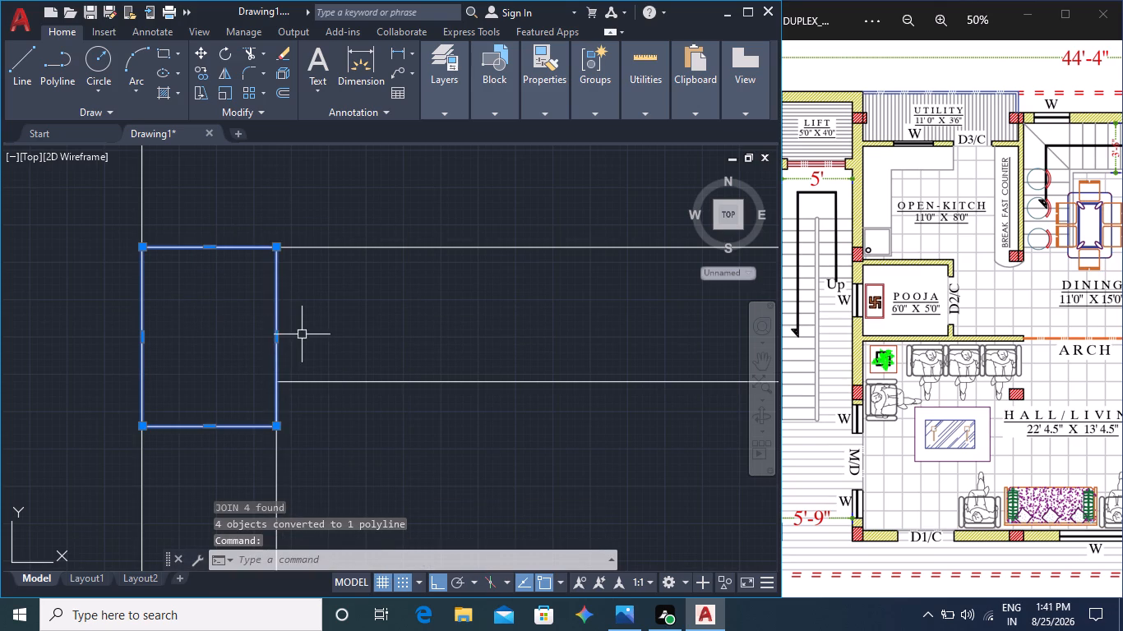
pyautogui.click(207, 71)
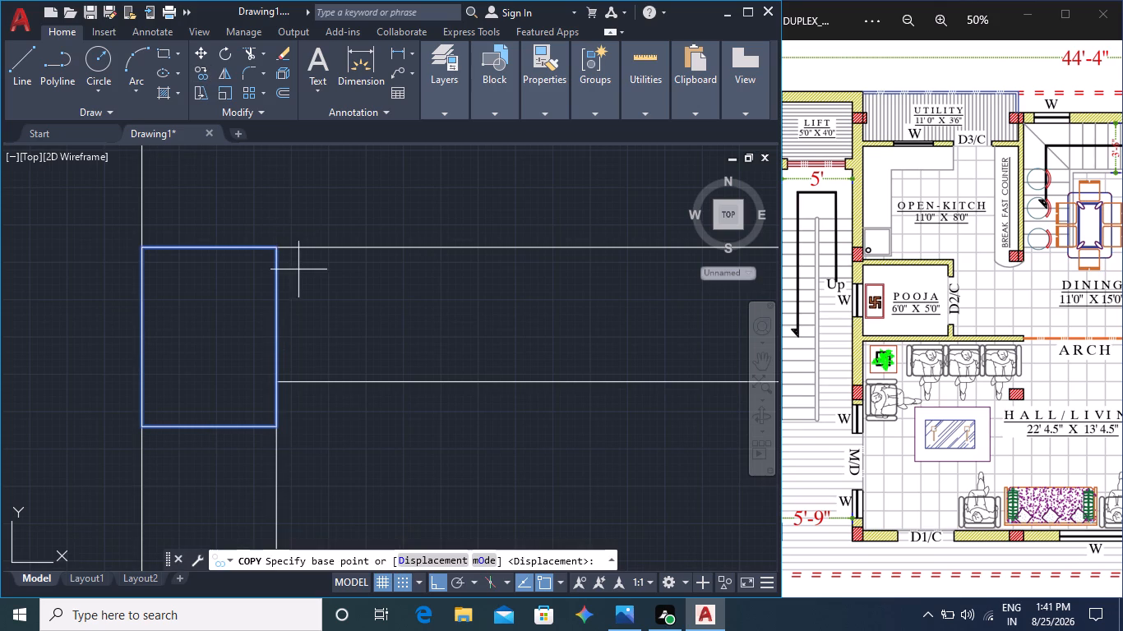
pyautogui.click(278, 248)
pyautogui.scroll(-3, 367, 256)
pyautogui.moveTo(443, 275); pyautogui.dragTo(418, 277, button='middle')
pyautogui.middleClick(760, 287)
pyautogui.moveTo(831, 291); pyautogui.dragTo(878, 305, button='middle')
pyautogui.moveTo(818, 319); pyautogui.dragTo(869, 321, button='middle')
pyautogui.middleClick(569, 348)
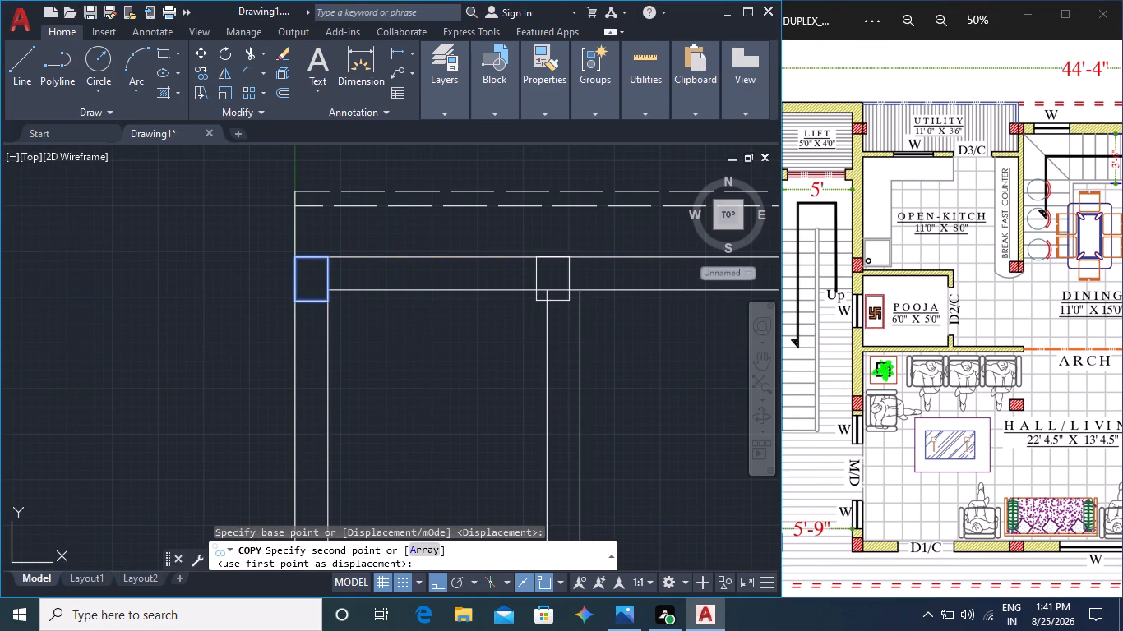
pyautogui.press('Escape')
# Offset the east face line of the wall between the staircase and the pooja room 6' to the east.
pyautogui.scroll(-2, 646, 373)
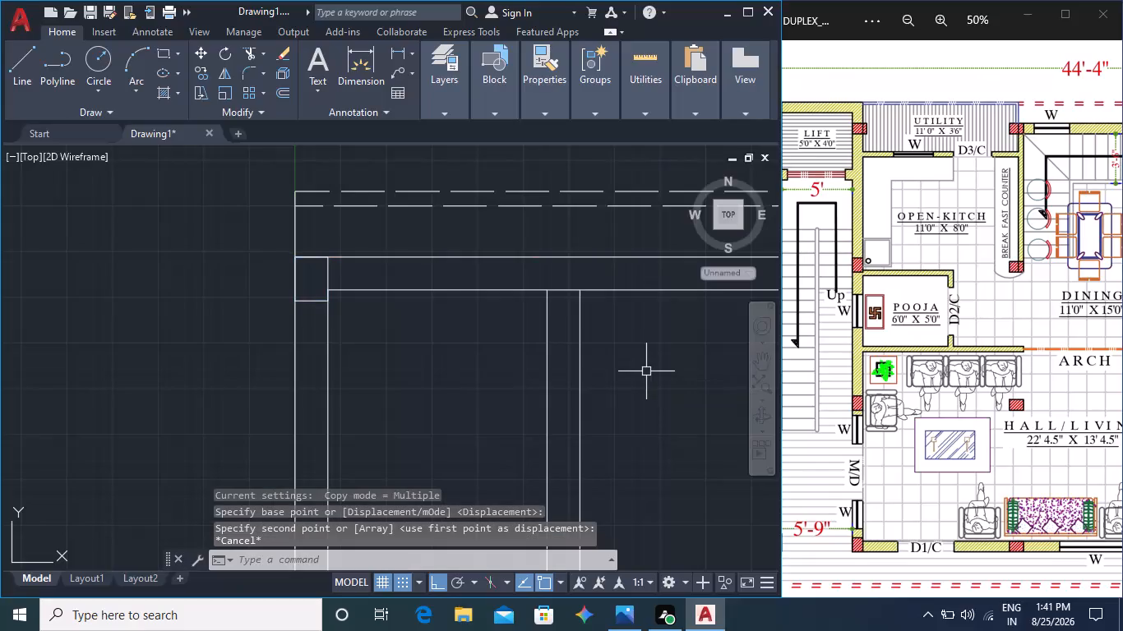
pyautogui.moveTo(666, 389); pyautogui.dragTo(571, 293, button='middle')
pyautogui.middleClick(940, 354)
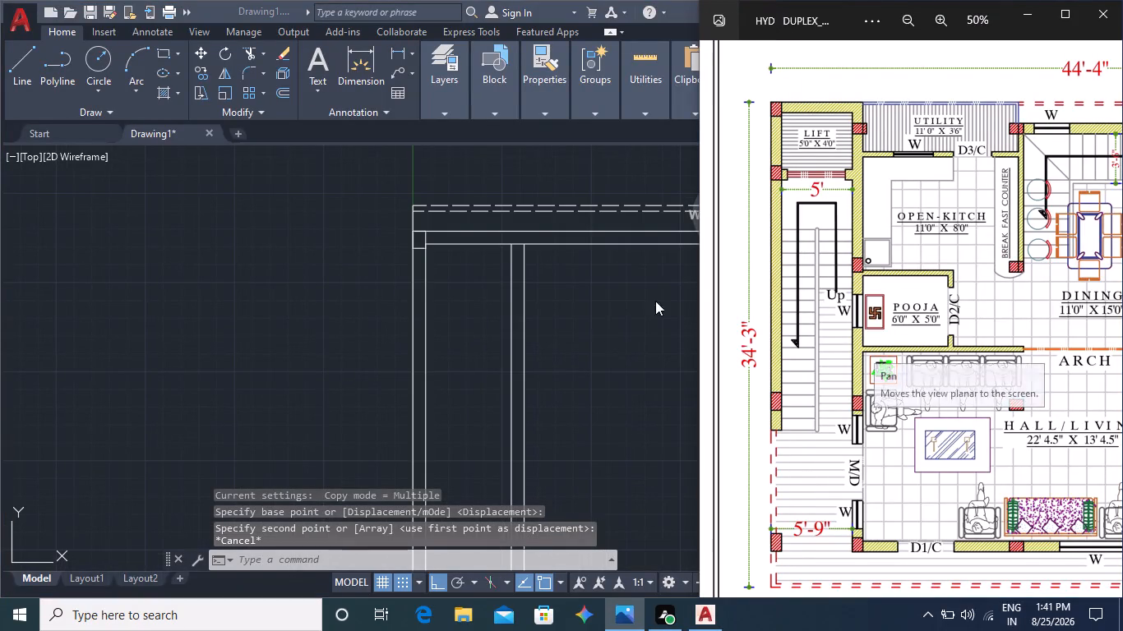
pyautogui.moveTo(566, 365); pyautogui.dragTo(543, 326, button='middle')
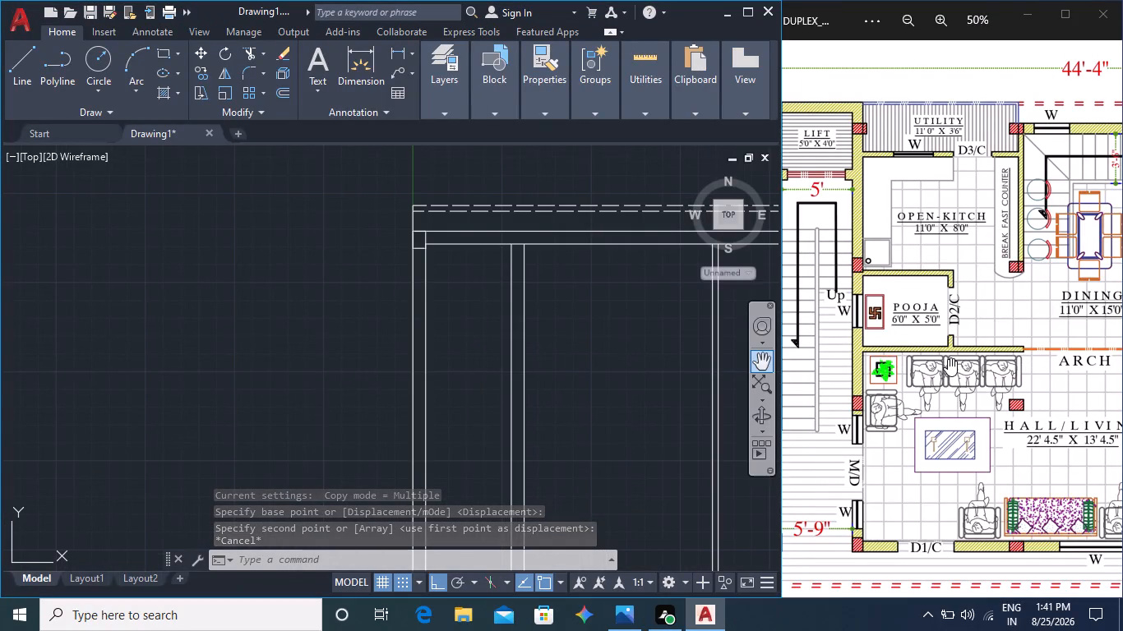
pyautogui.middleClick(559, 335)
pyautogui.moveTo(574, 342); pyautogui.dragTo(457, 320, button='middle')
pyautogui.moveTo(520, 348); pyautogui.dragTo(509, 295, button='middle')
pyautogui.middleClick(913, 393)
pyautogui.moveTo(525, 426); pyautogui.dragTo(541, 322, button='middle')
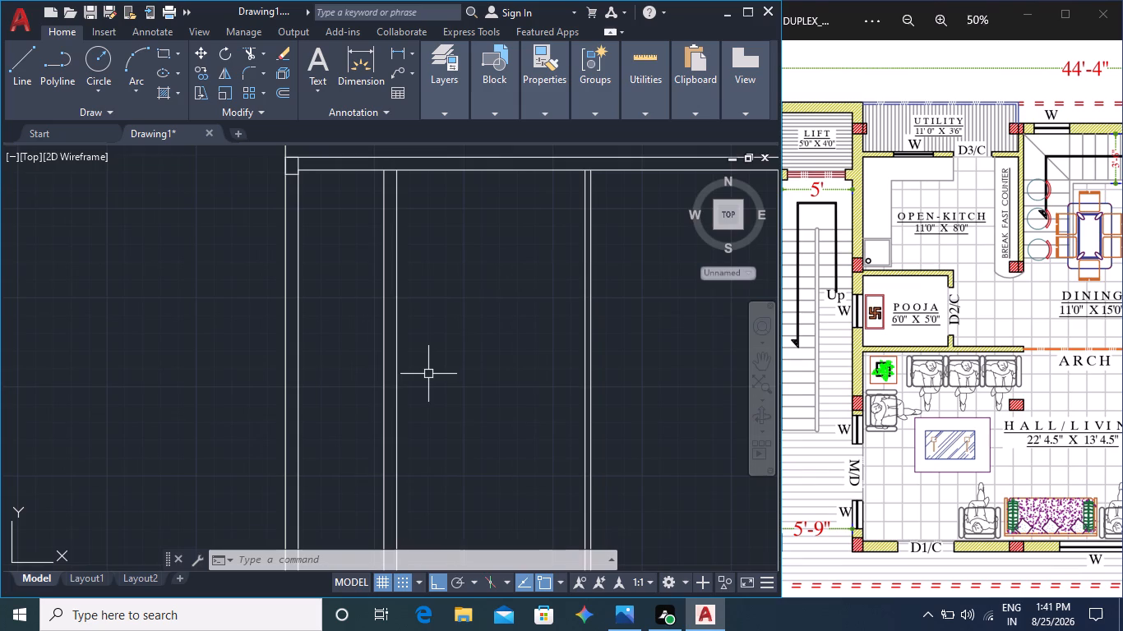
pyautogui.moveTo(461, 408); pyautogui.dragTo(455, 322, button='middle')
pyautogui.click(394, 380)
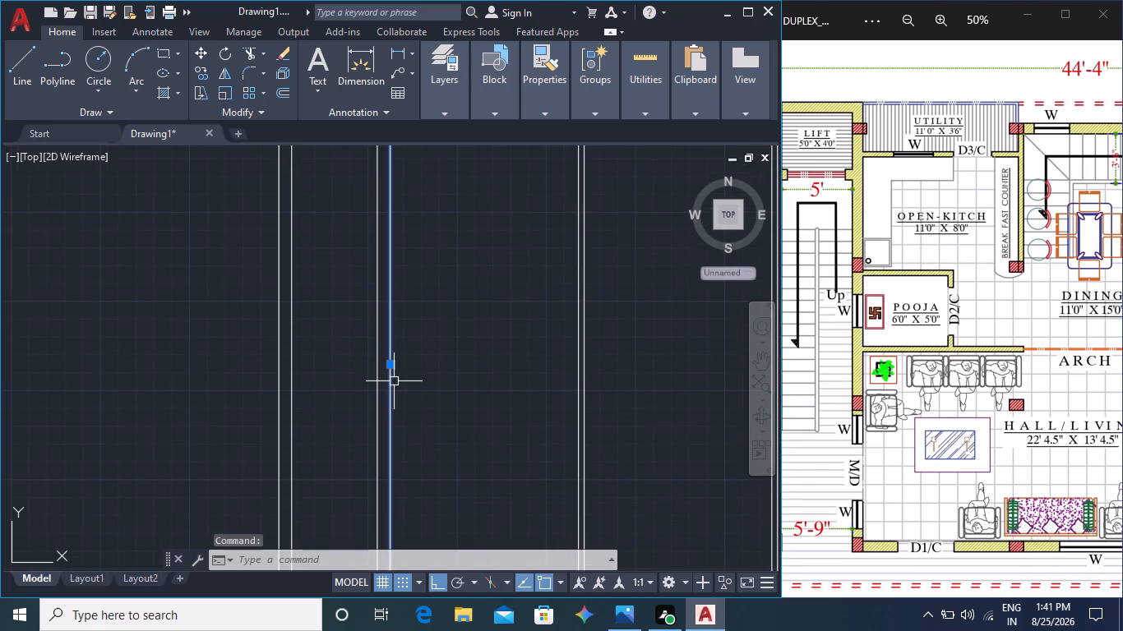
pyautogui.press('o')
pyautogui.press('Return')
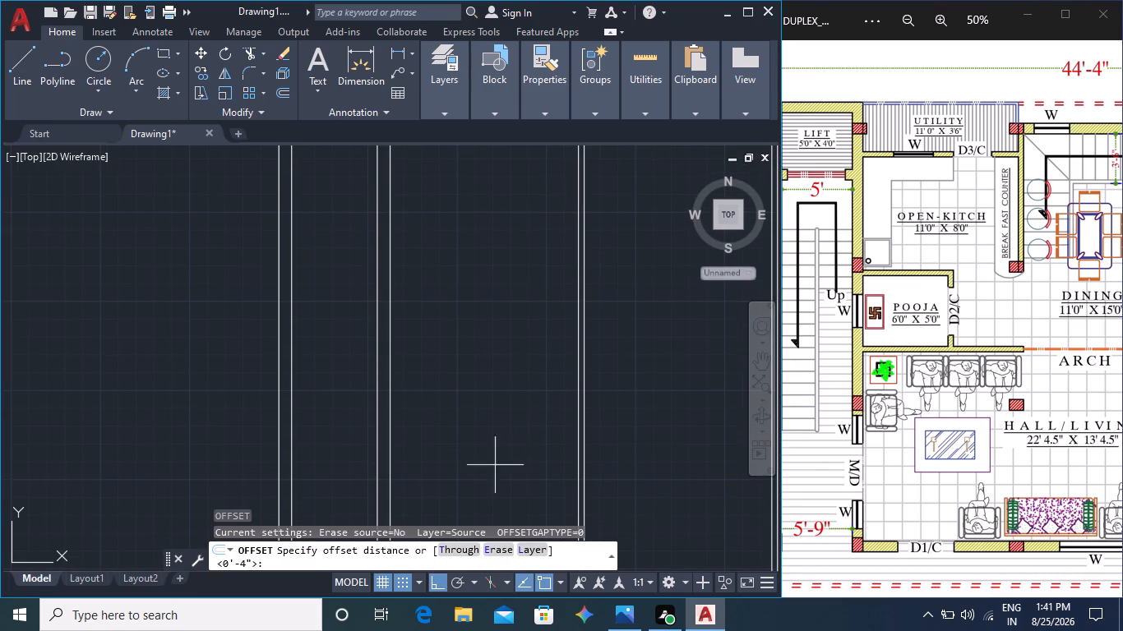
pyautogui.click(391, 398)
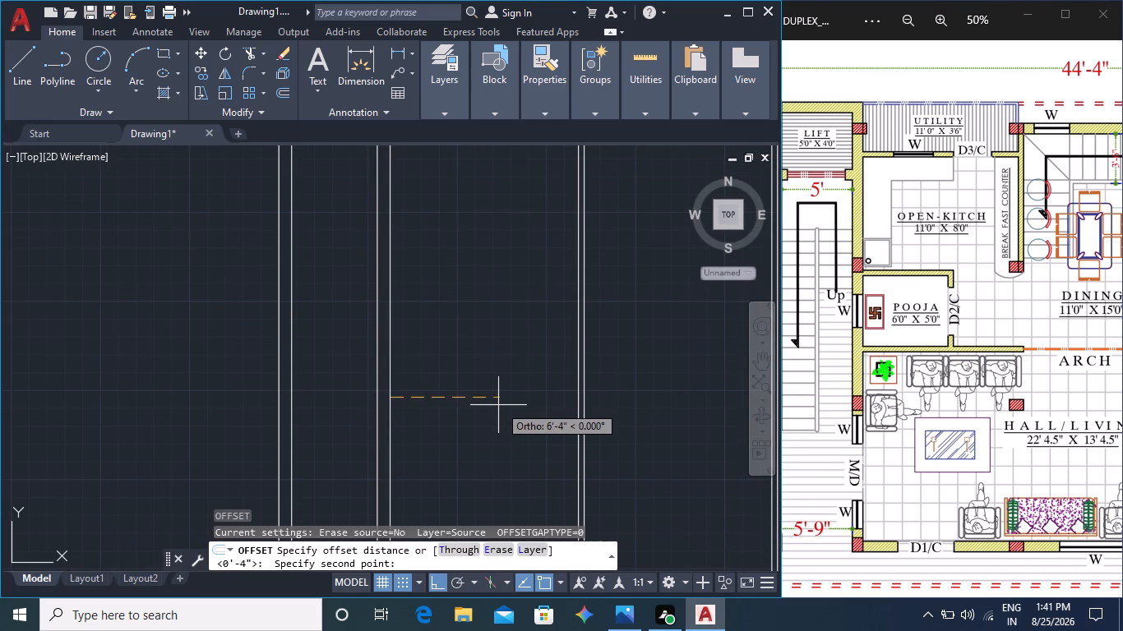
pyautogui.write("6'")
pyautogui.press('Return')
pyautogui.click(520, 403)
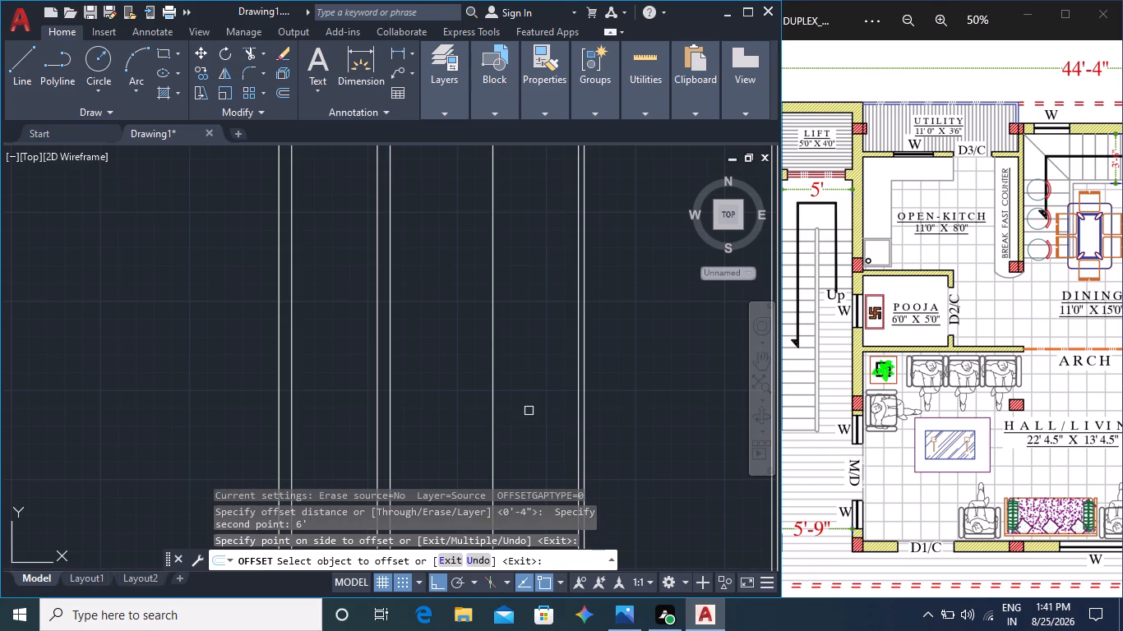
pyautogui.click(497, 412)
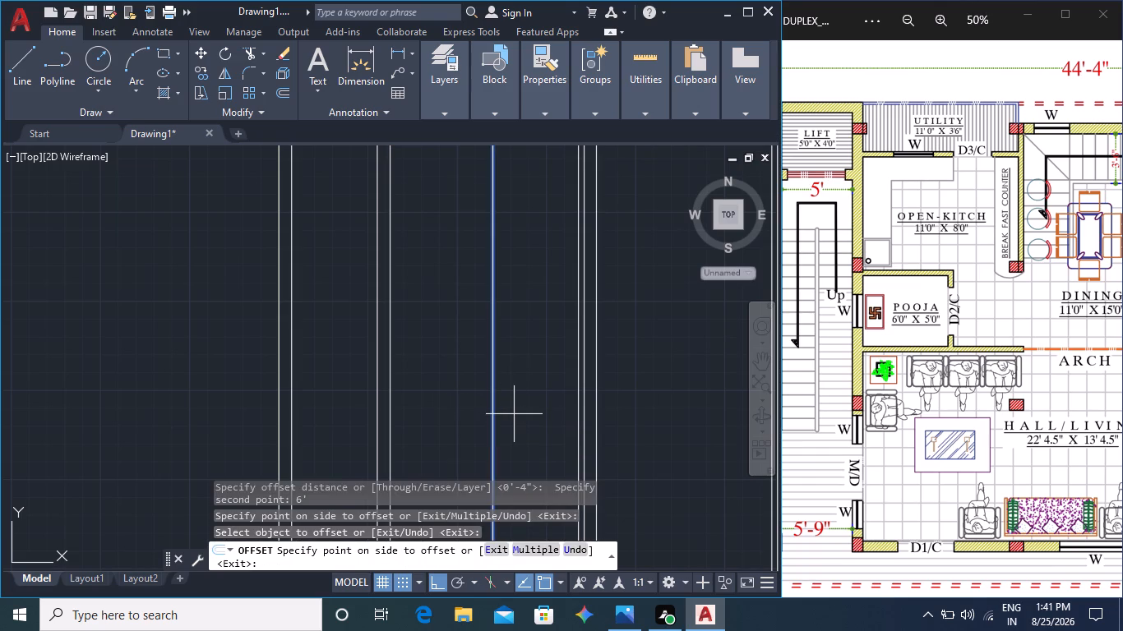
pyautogui.press('Escape')
pyautogui.press('Escape')
# Offset the new pooja room wall line 4" to the east for the wall thickness.
pyautogui.press('o')
pyautogui.press('Return')
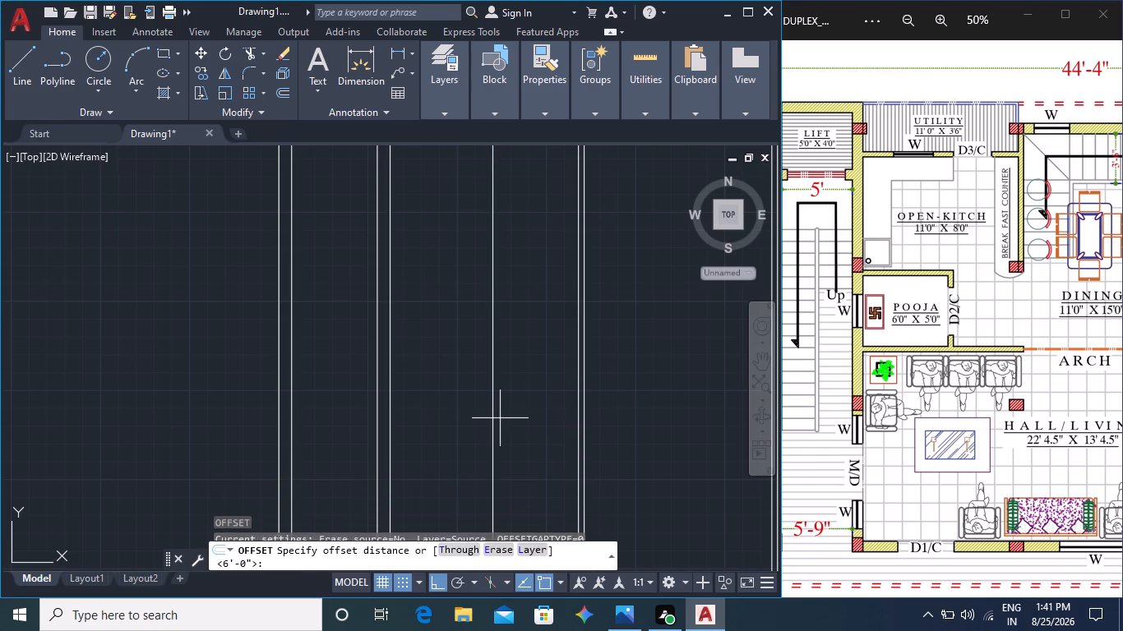
pyautogui.click(494, 414)
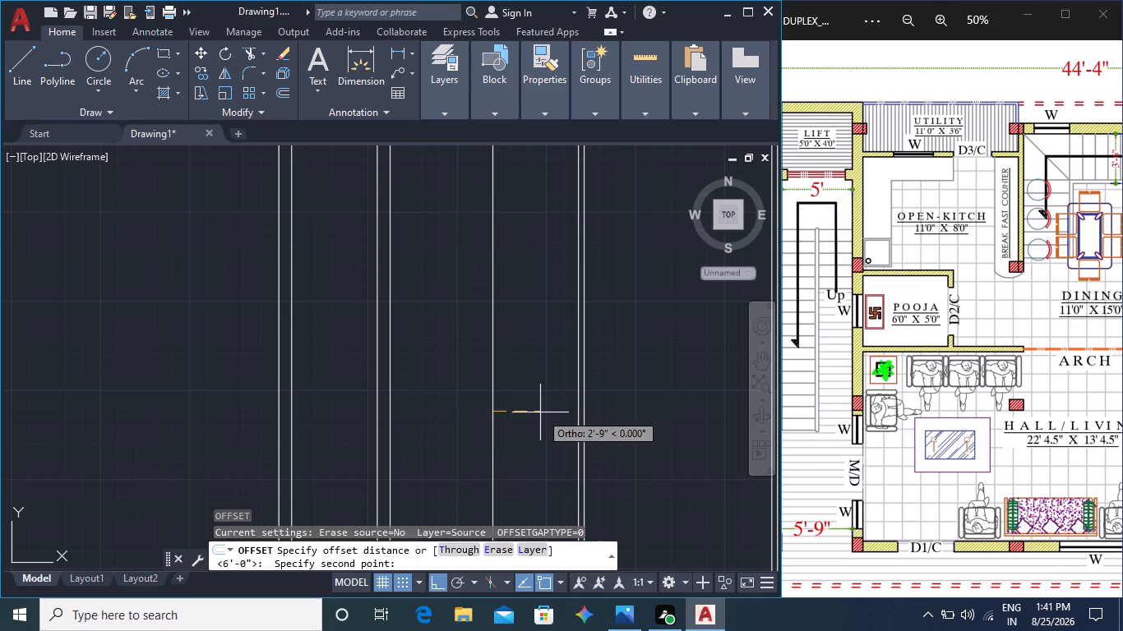
pyautogui.press('4')
pyautogui.press("'")
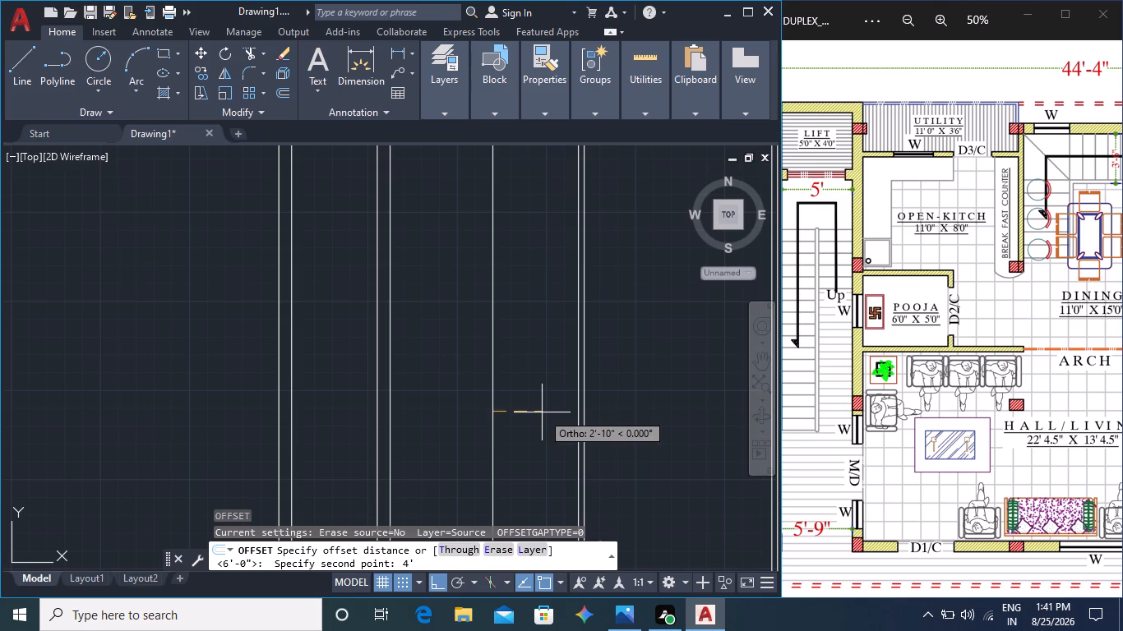
pyautogui.press('BackSpace')
pyautogui.hotkey('shift', '"')
pyautogui.press('Return')
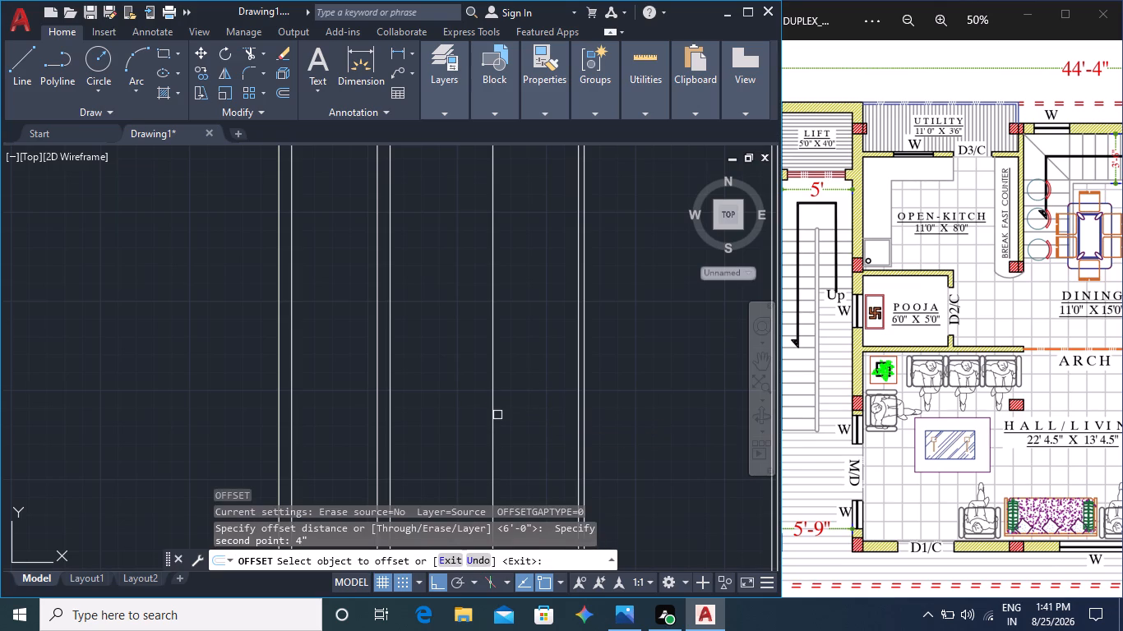
pyautogui.click(497, 415)
pyautogui.click(492, 415)
pyautogui.click(533, 415)
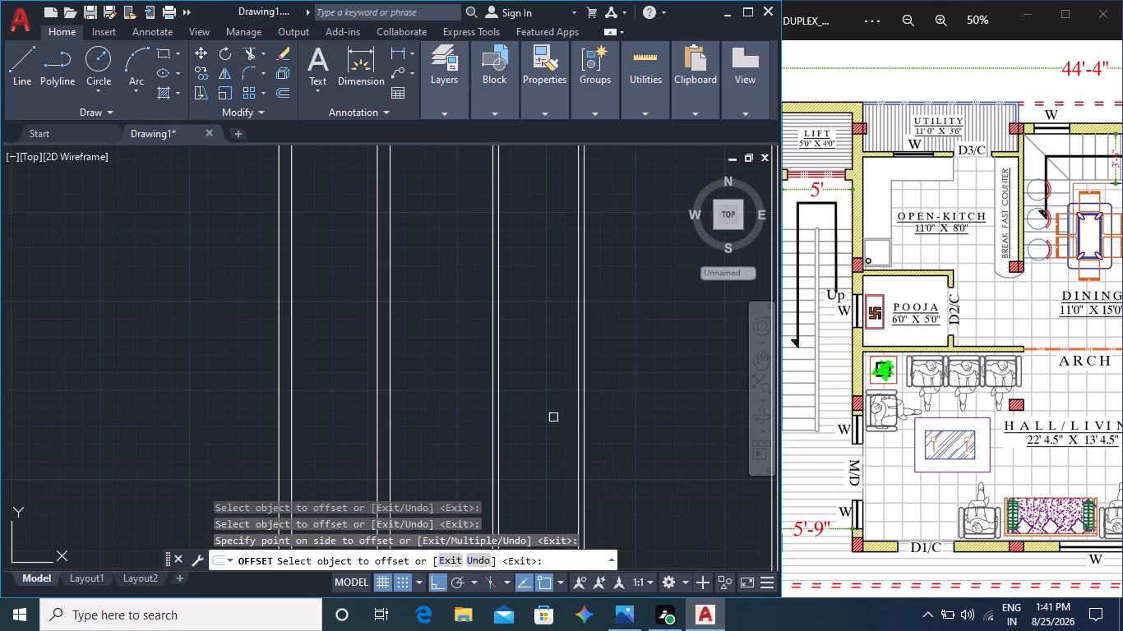
pyautogui.press('Escape')
pyautogui.press('Escape')
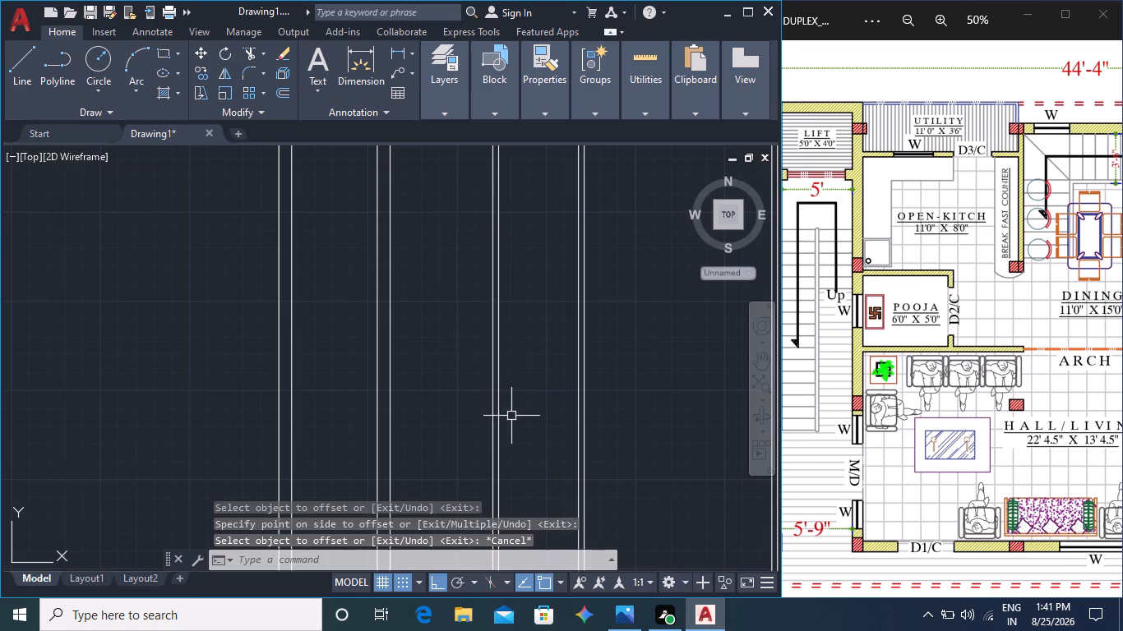
pyautogui.click(525, 417)
pyautogui.press('Escape')
pyautogui.press('Escape')
# Examine the lift, staircase and pooja room area of the reference plan against the whole drawn wall layout.
pyautogui.scroll(-2, 530, 417)
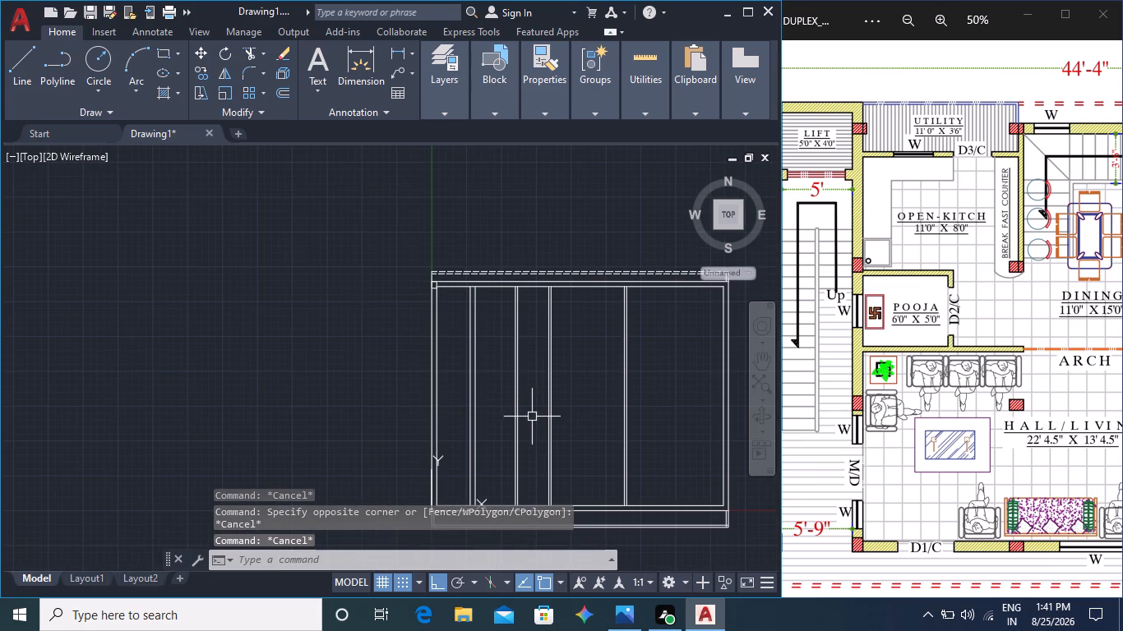
pyautogui.middleClick(889, 322)
pyautogui.moveTo(811, 223); pyautogui.dragTo(856, 250, button='middle')
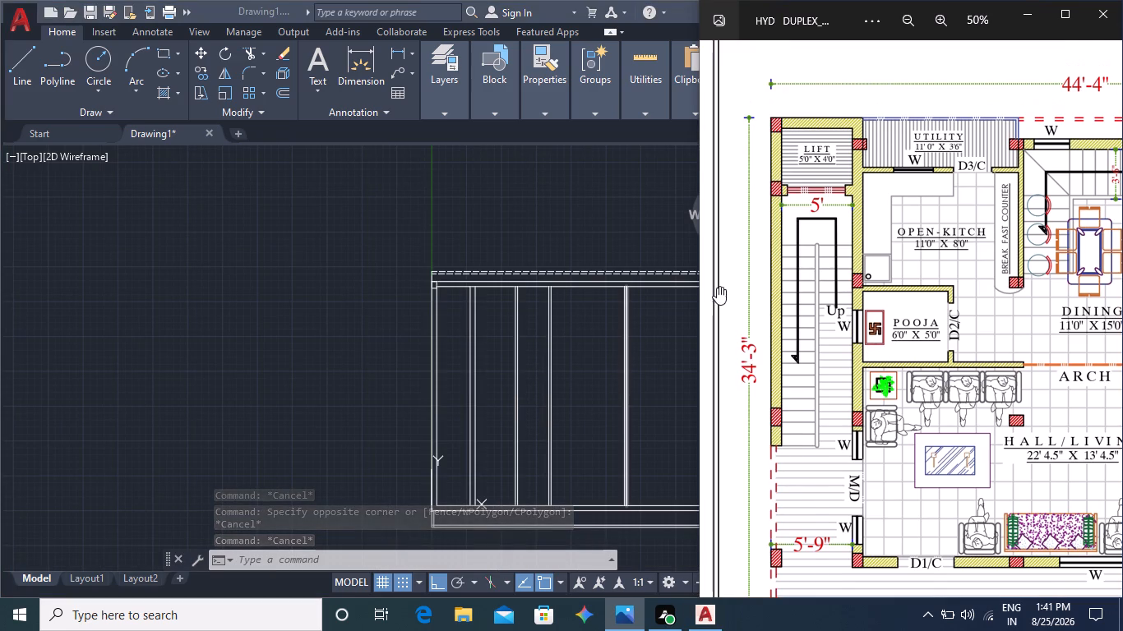
pyautogui.click(624, 220)
pyautogui.middleClick(867, 282)
pyautogui.middleClick(837, 282)
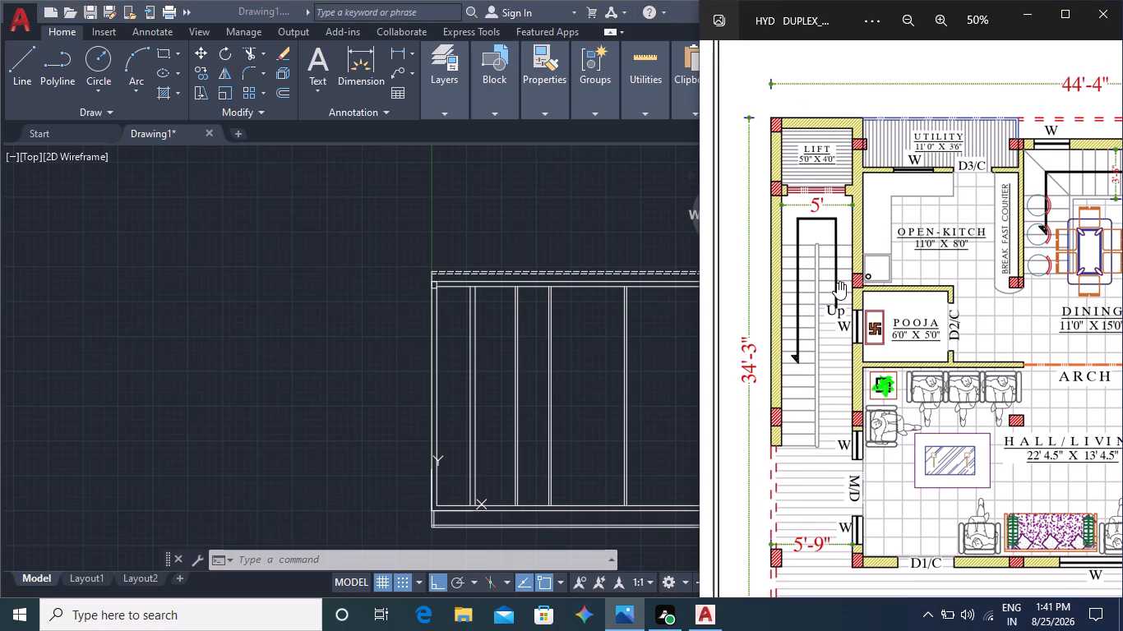
pyautogui.scroll(3, 837, 282)
pyautogui.moveTo(824, 302); pyautogui.dragTo(922, 296, button='middle')
pyautogui.middleClick(631, 244)
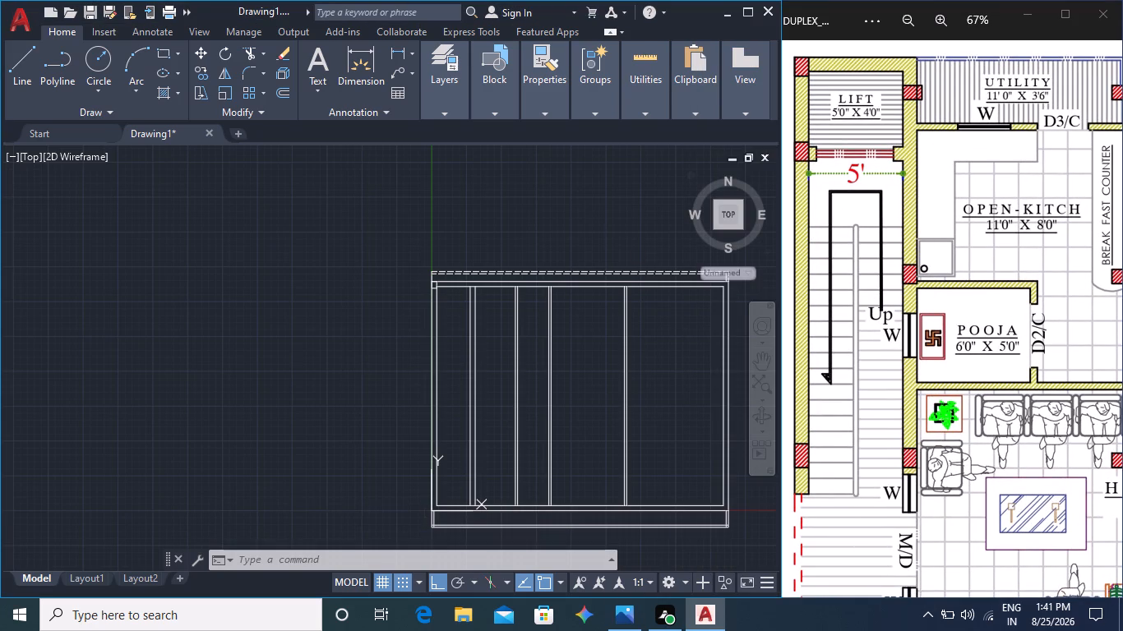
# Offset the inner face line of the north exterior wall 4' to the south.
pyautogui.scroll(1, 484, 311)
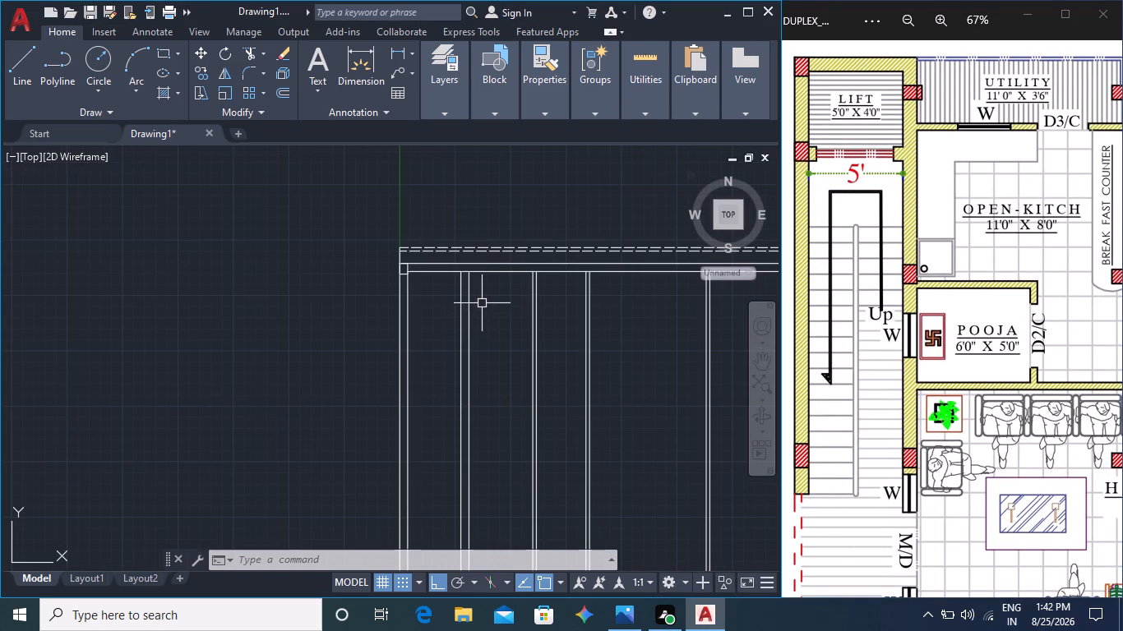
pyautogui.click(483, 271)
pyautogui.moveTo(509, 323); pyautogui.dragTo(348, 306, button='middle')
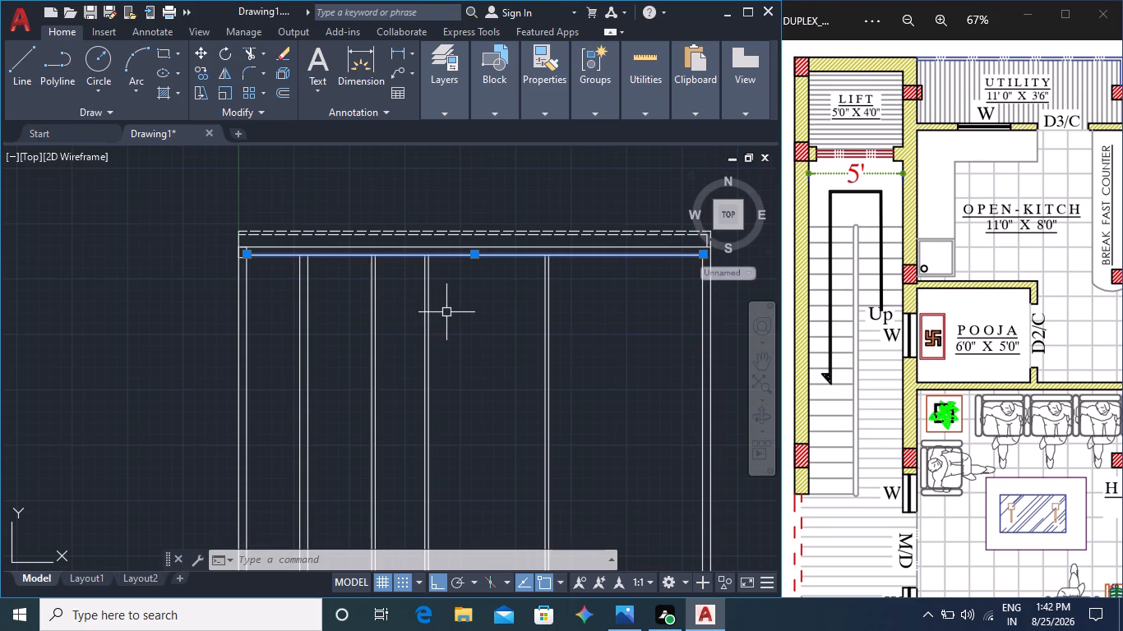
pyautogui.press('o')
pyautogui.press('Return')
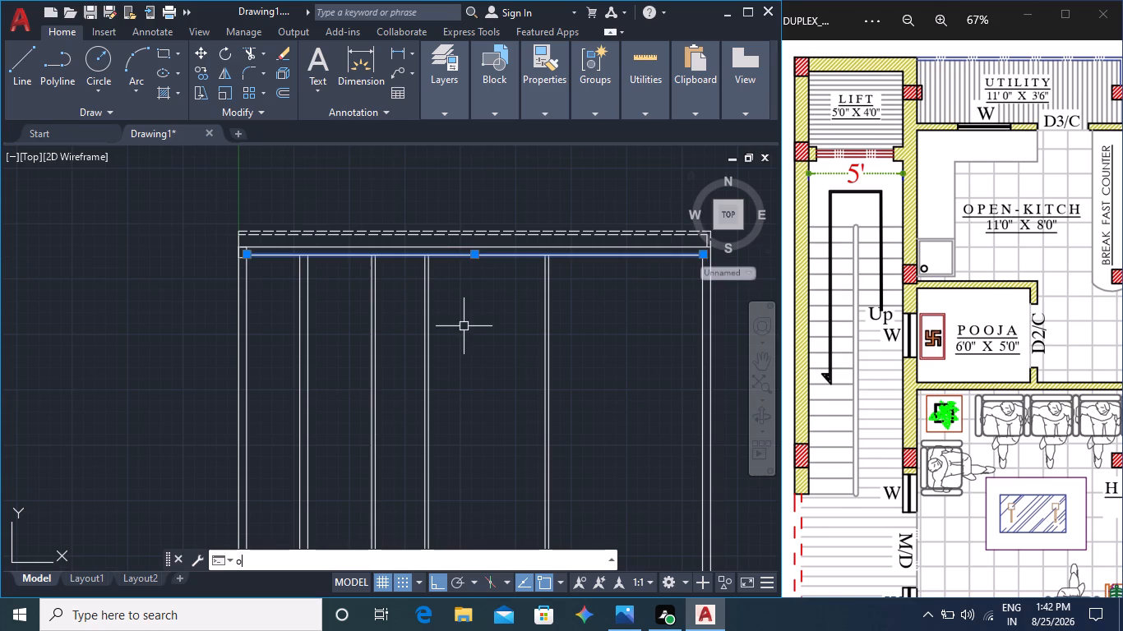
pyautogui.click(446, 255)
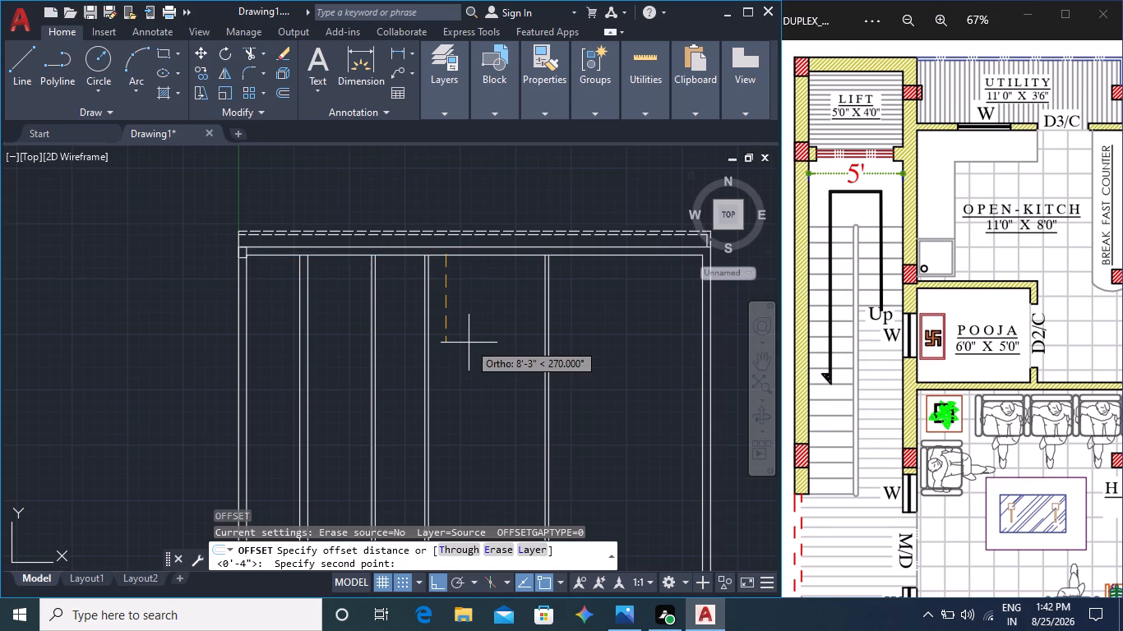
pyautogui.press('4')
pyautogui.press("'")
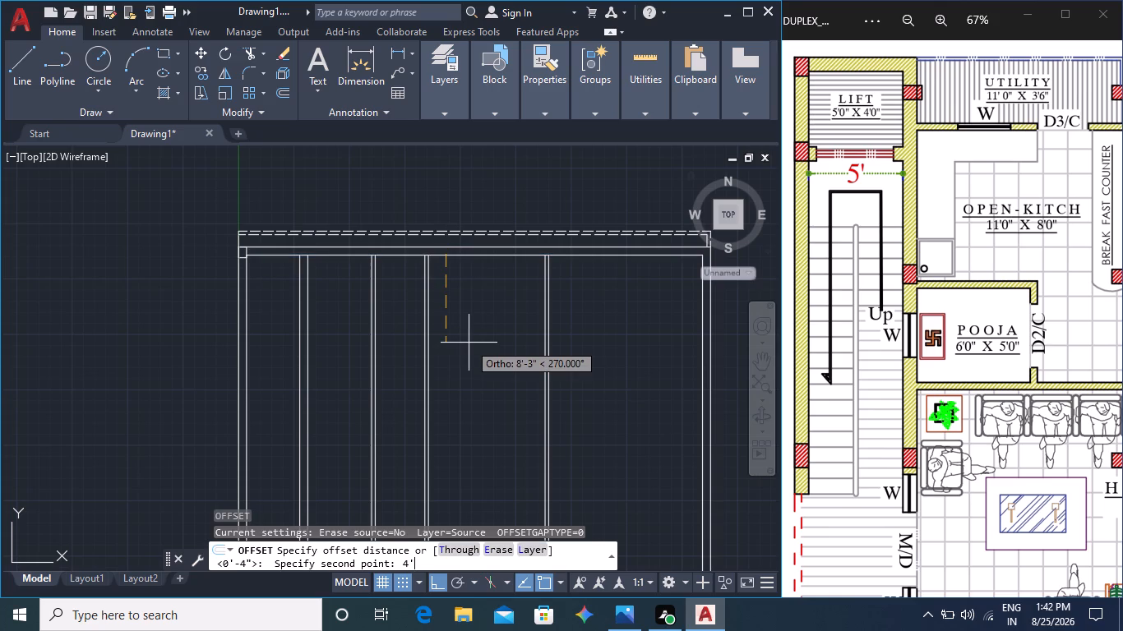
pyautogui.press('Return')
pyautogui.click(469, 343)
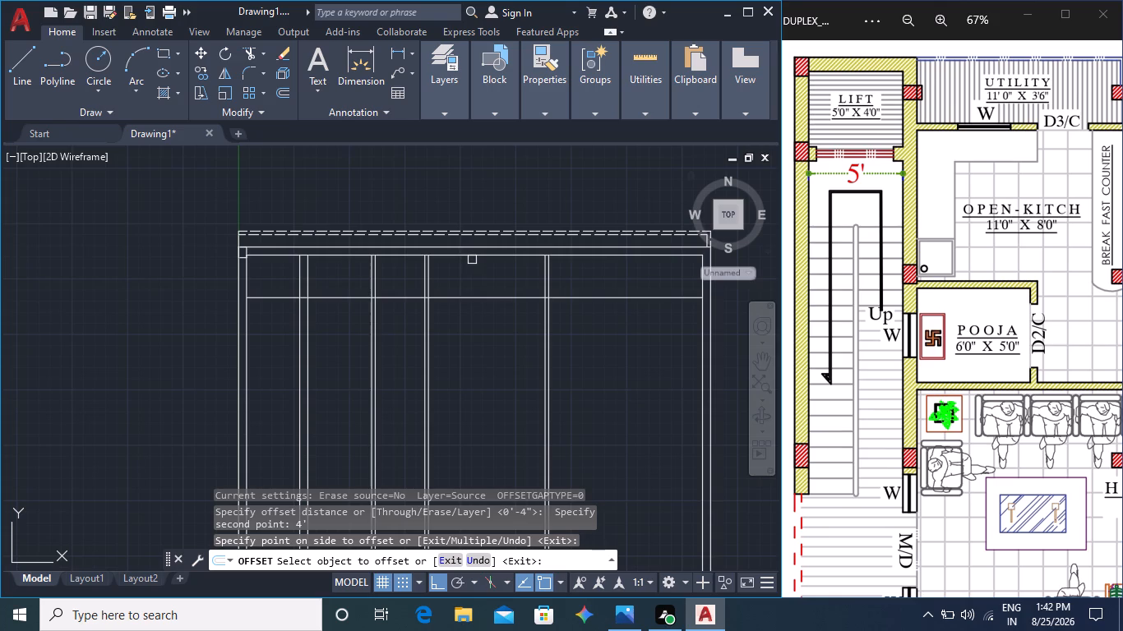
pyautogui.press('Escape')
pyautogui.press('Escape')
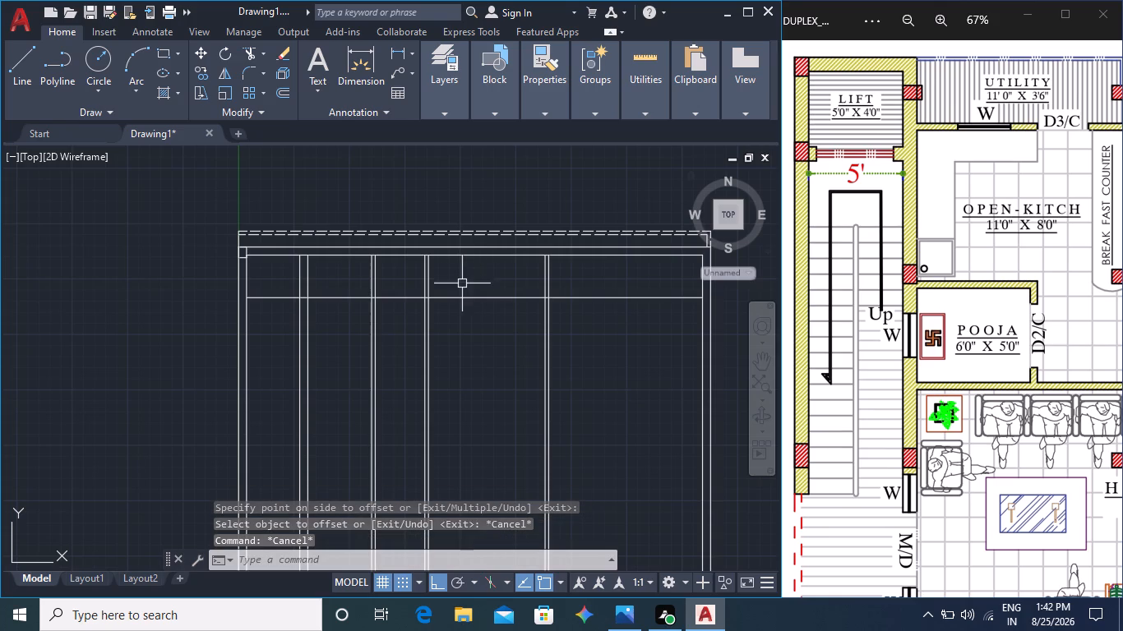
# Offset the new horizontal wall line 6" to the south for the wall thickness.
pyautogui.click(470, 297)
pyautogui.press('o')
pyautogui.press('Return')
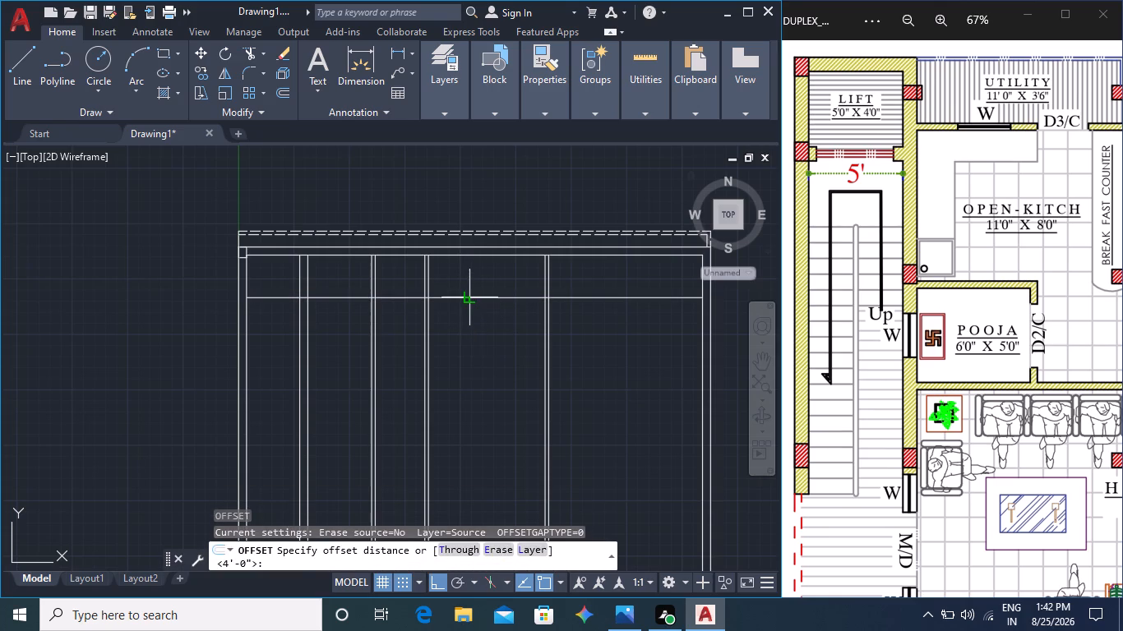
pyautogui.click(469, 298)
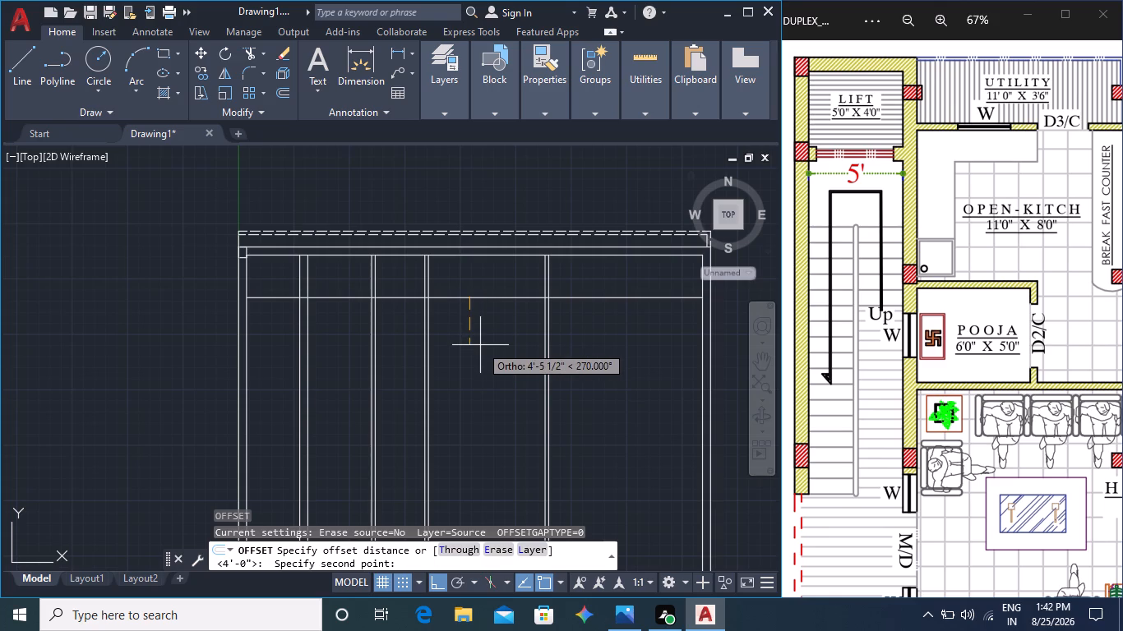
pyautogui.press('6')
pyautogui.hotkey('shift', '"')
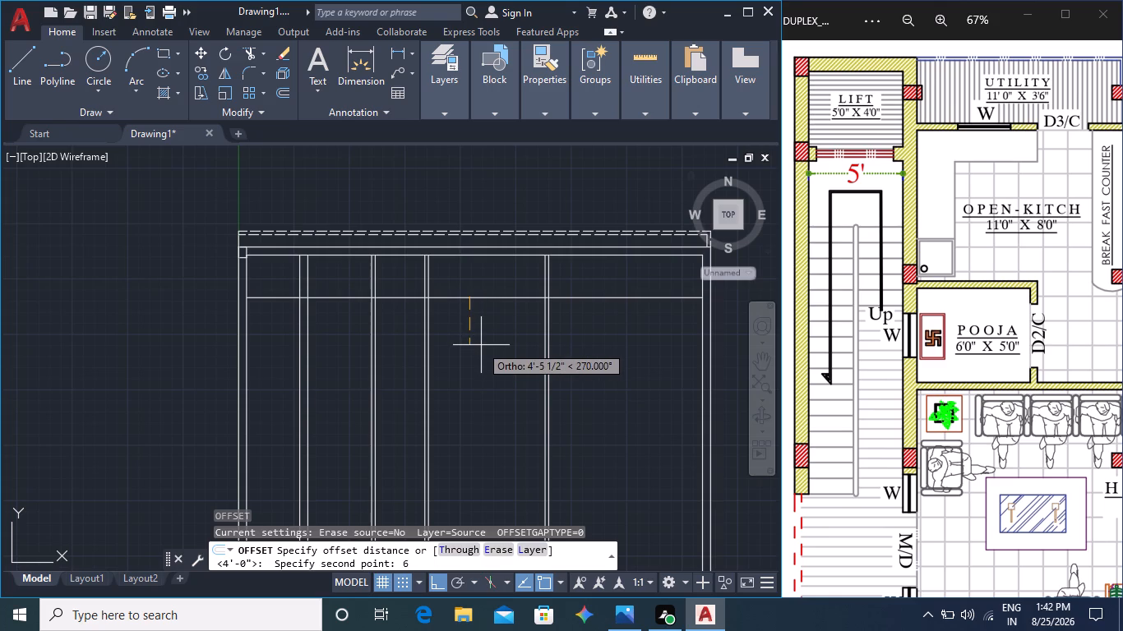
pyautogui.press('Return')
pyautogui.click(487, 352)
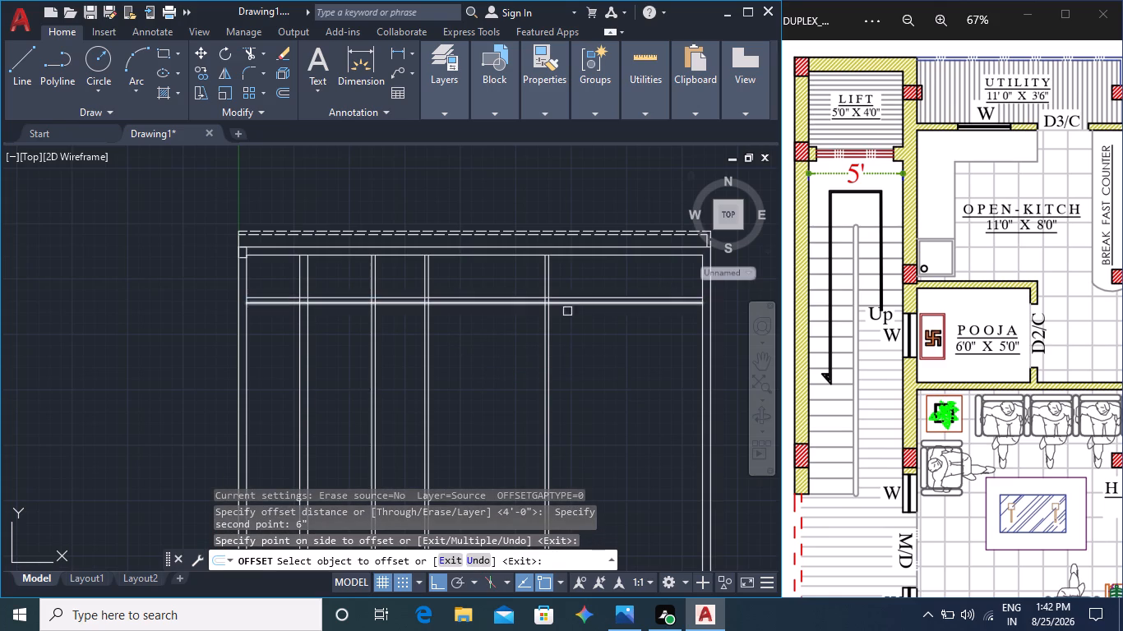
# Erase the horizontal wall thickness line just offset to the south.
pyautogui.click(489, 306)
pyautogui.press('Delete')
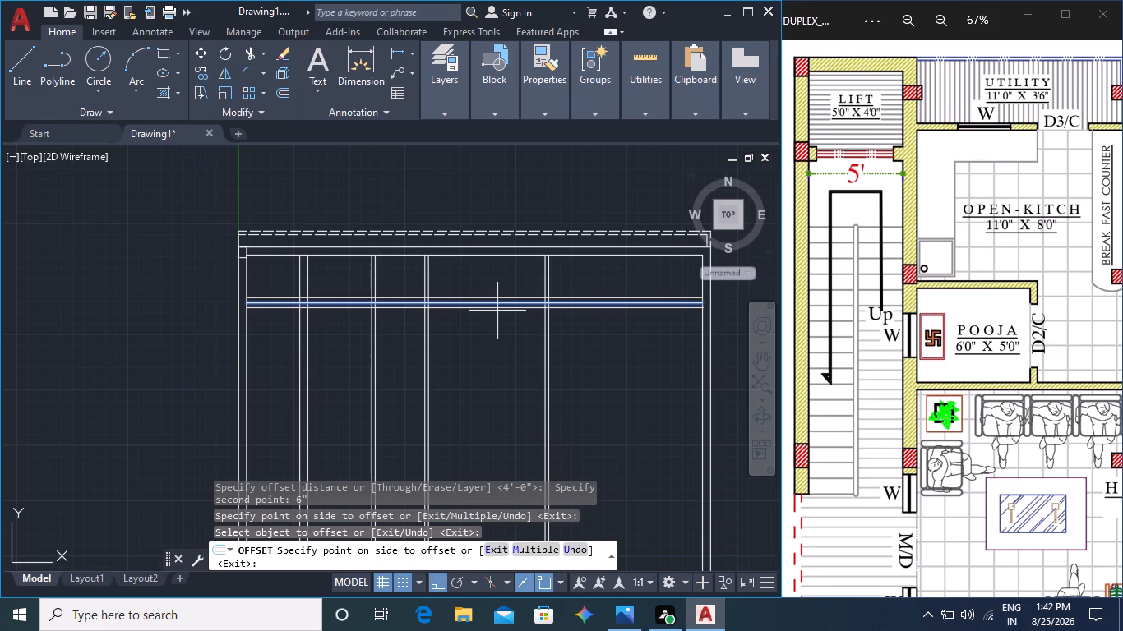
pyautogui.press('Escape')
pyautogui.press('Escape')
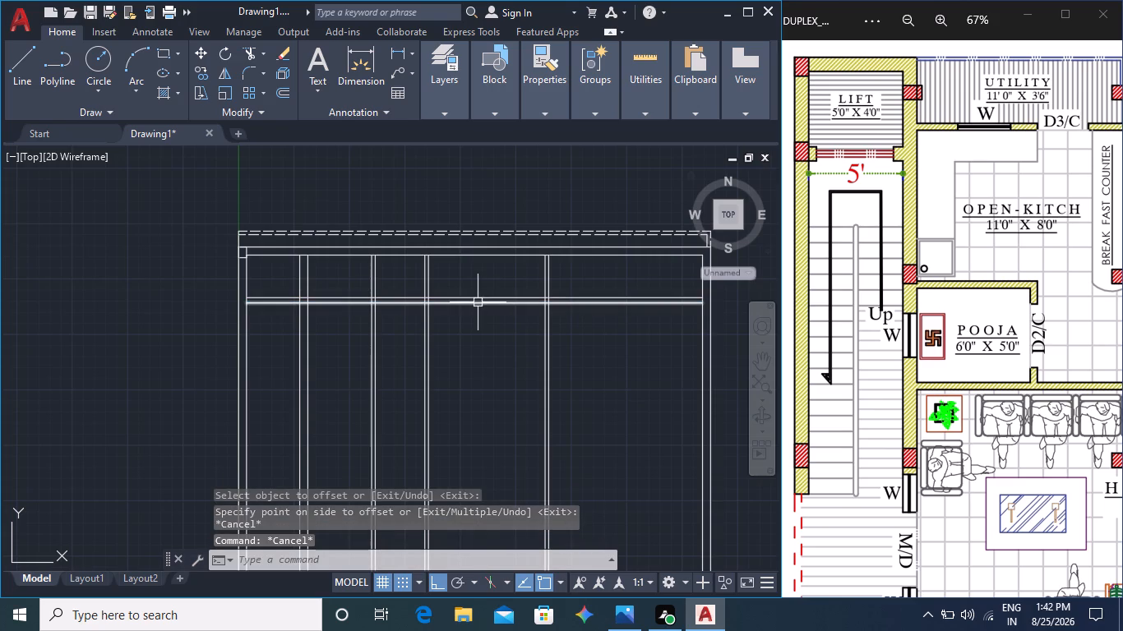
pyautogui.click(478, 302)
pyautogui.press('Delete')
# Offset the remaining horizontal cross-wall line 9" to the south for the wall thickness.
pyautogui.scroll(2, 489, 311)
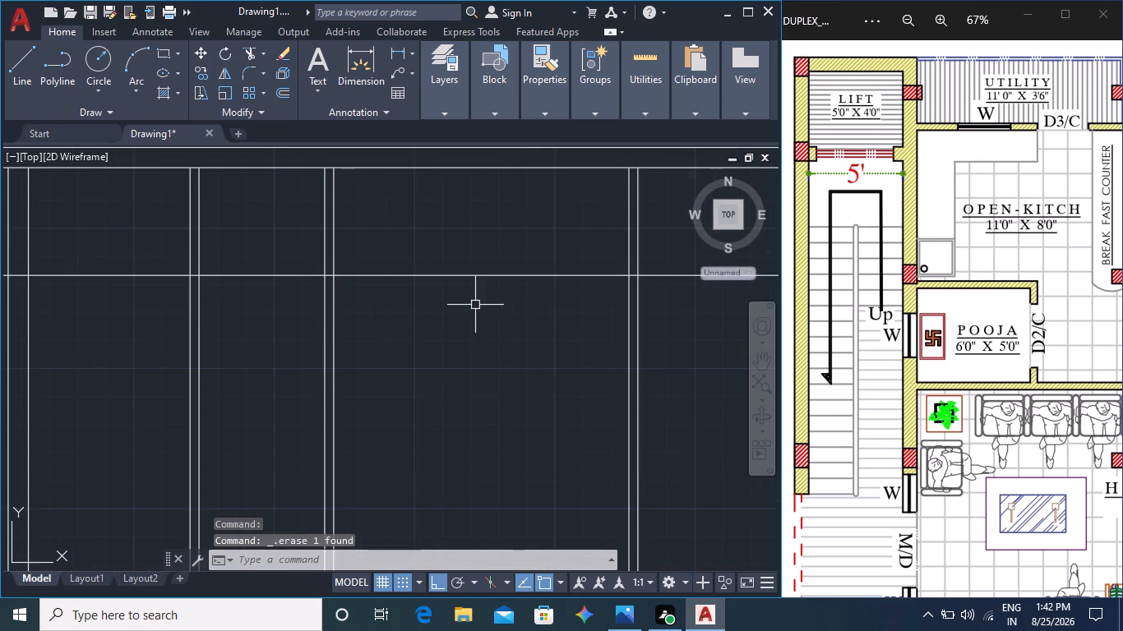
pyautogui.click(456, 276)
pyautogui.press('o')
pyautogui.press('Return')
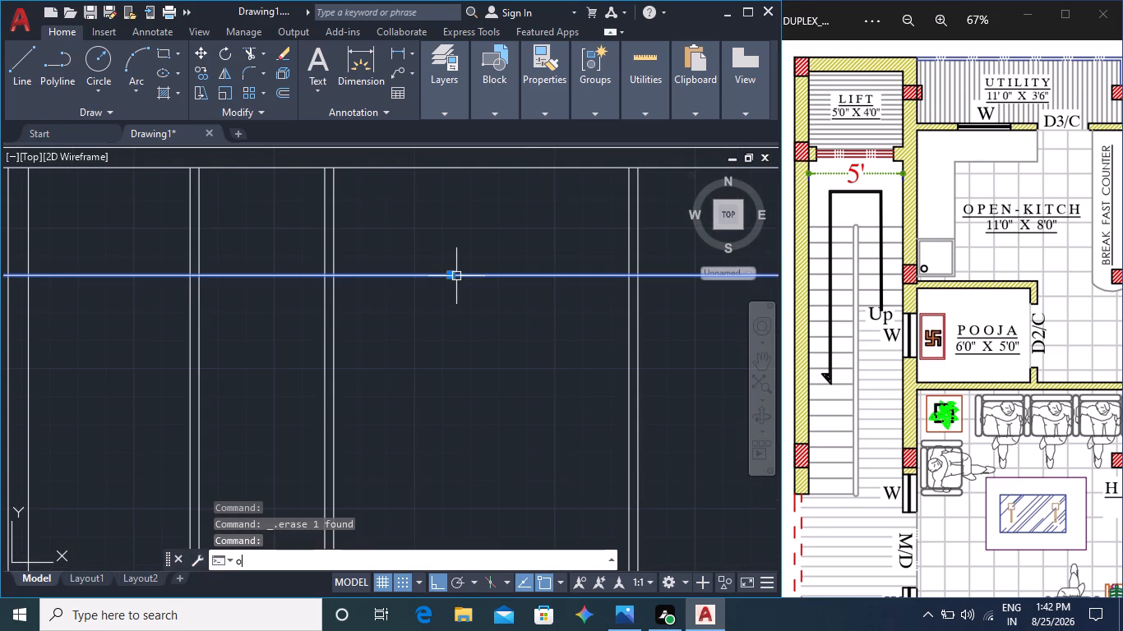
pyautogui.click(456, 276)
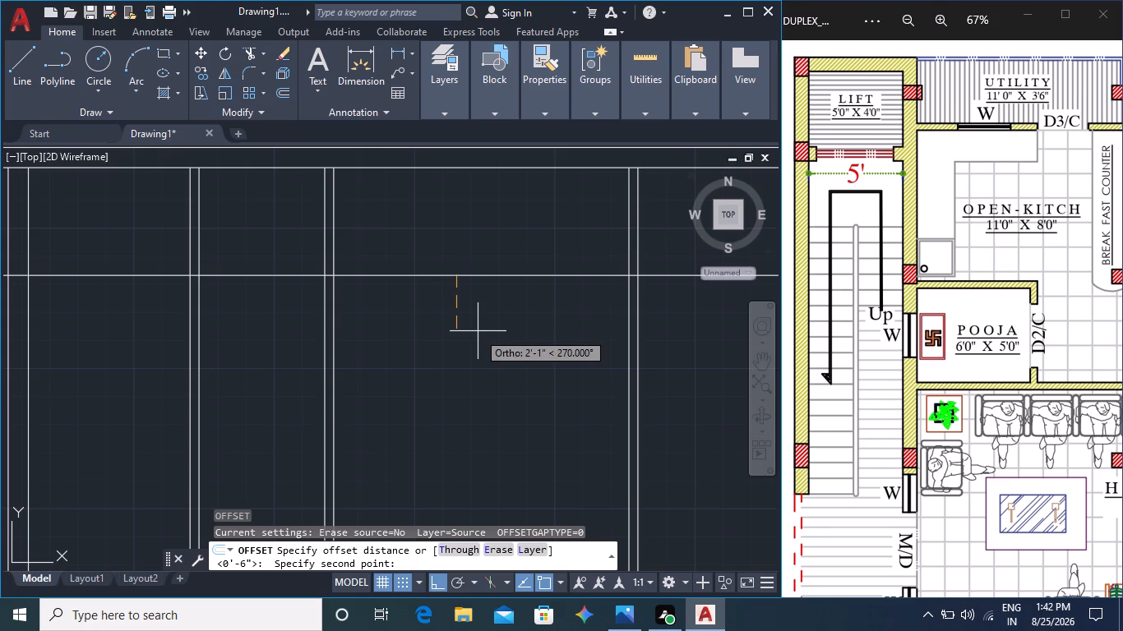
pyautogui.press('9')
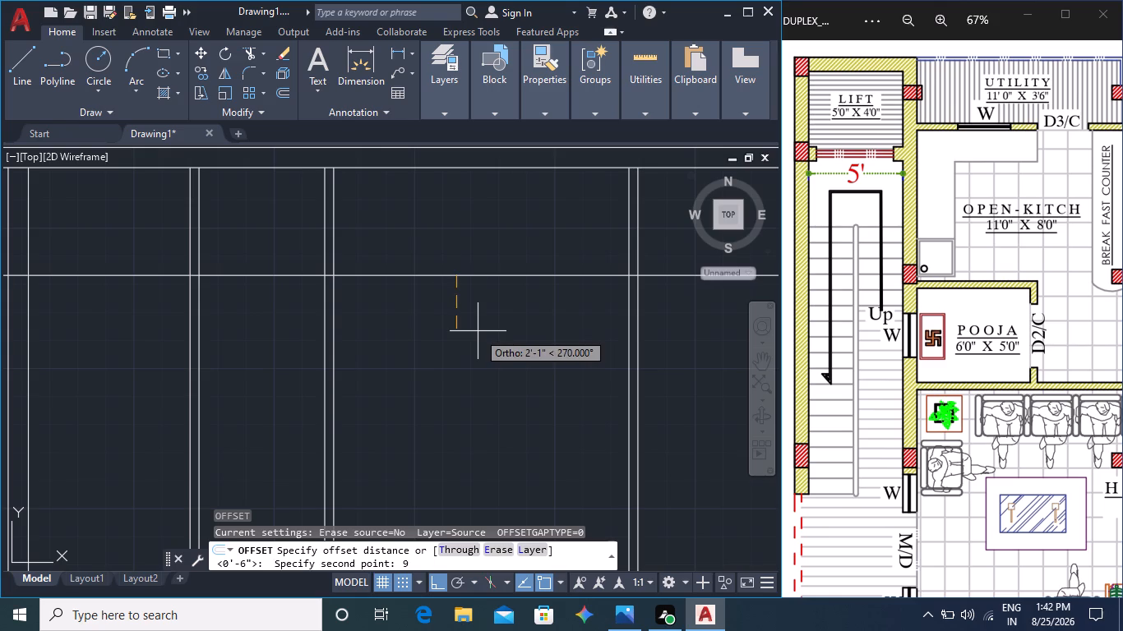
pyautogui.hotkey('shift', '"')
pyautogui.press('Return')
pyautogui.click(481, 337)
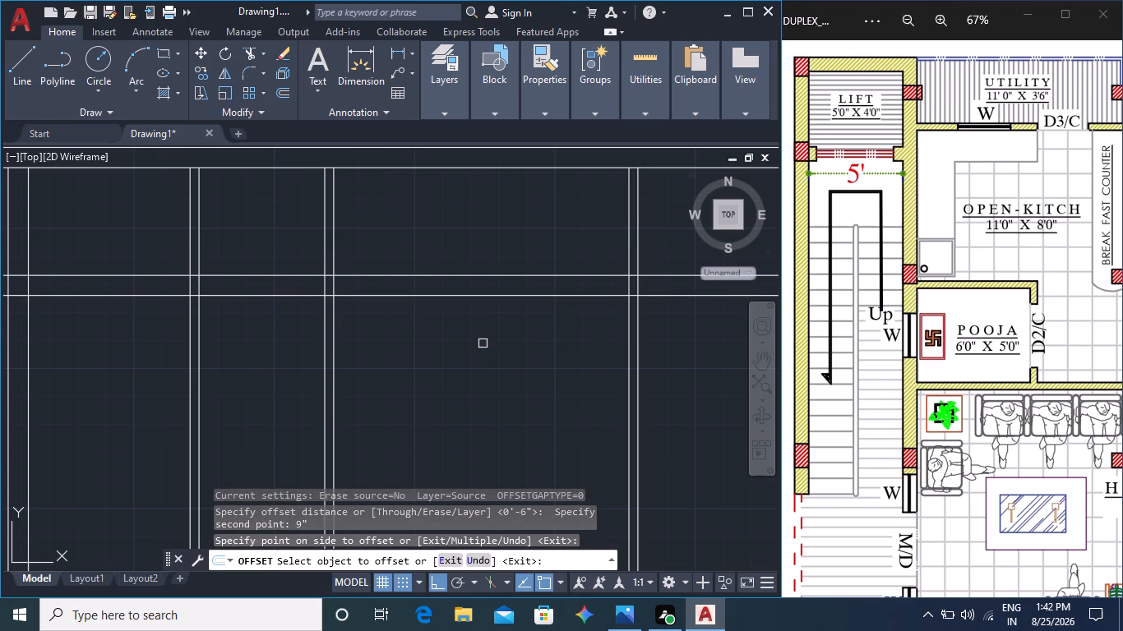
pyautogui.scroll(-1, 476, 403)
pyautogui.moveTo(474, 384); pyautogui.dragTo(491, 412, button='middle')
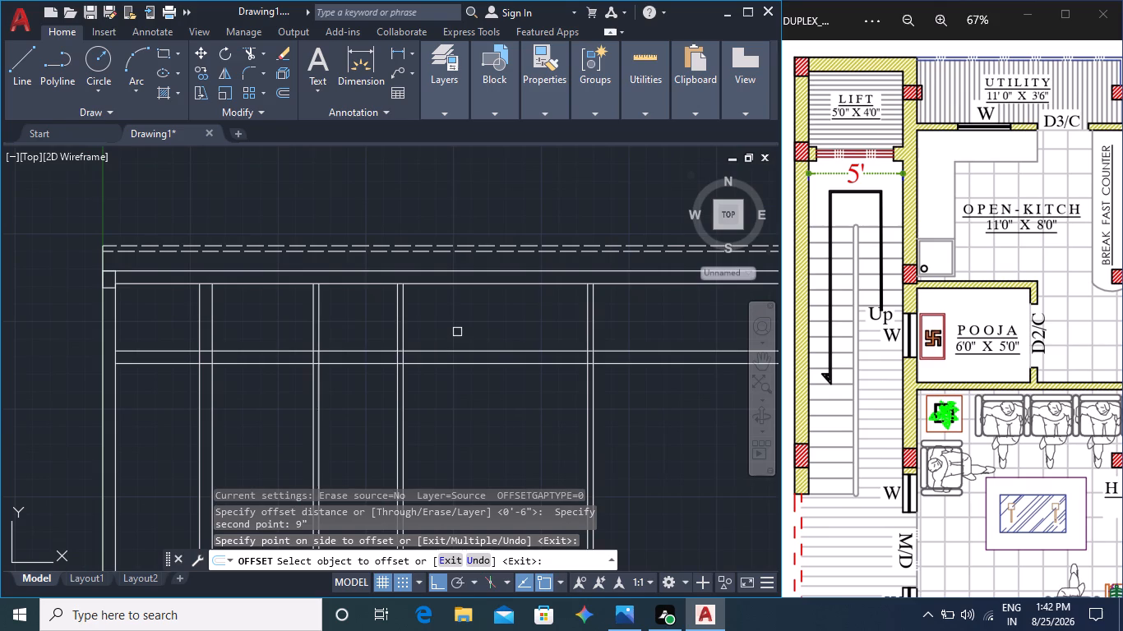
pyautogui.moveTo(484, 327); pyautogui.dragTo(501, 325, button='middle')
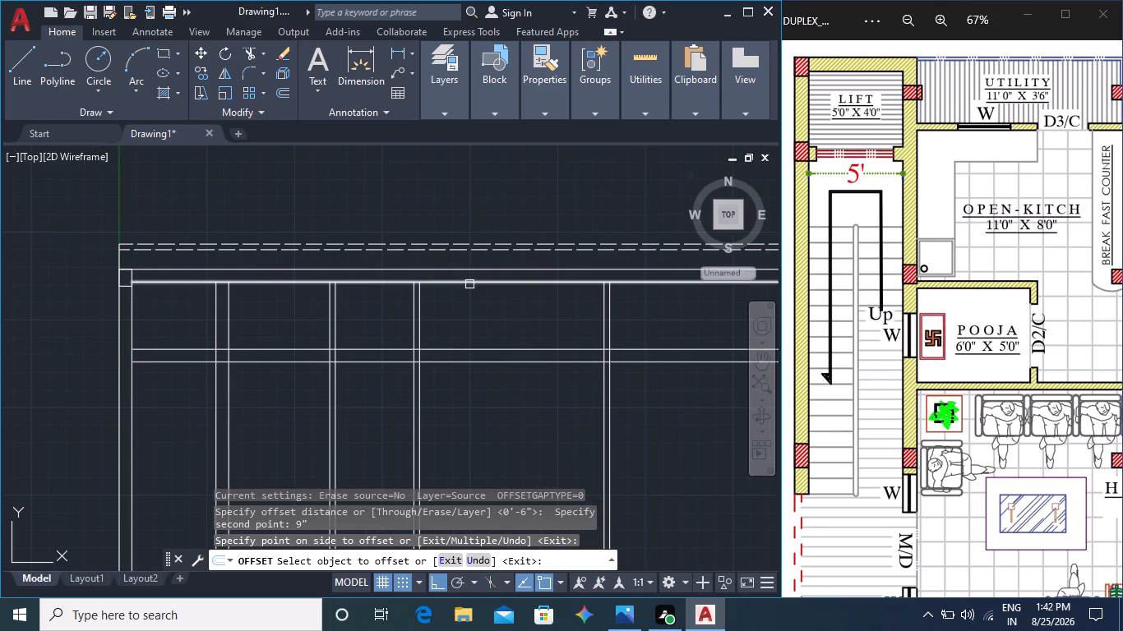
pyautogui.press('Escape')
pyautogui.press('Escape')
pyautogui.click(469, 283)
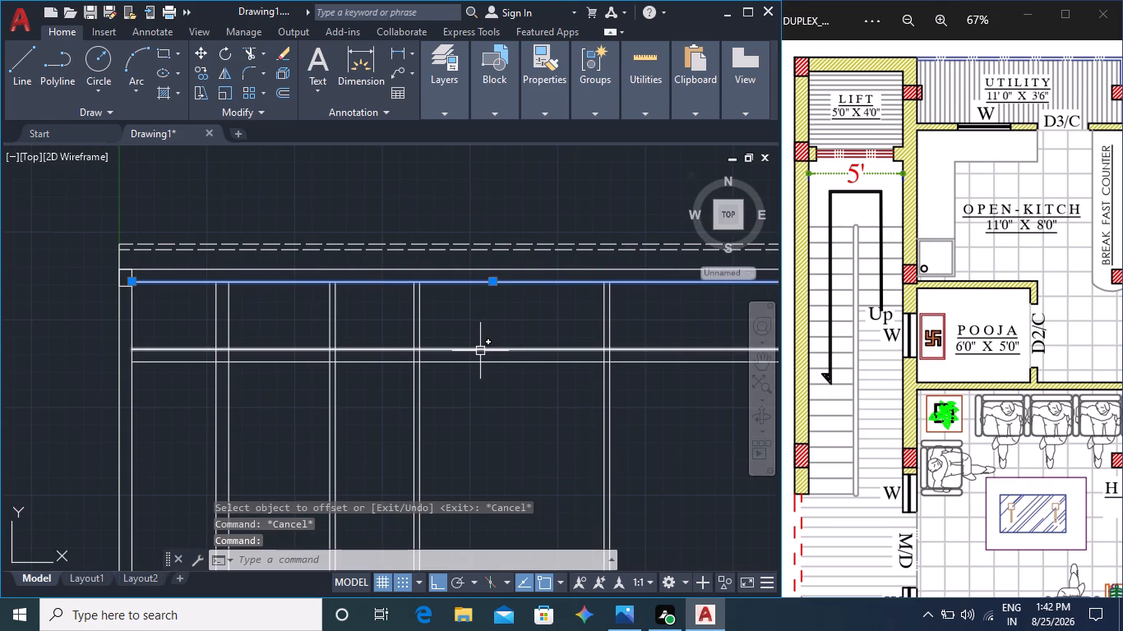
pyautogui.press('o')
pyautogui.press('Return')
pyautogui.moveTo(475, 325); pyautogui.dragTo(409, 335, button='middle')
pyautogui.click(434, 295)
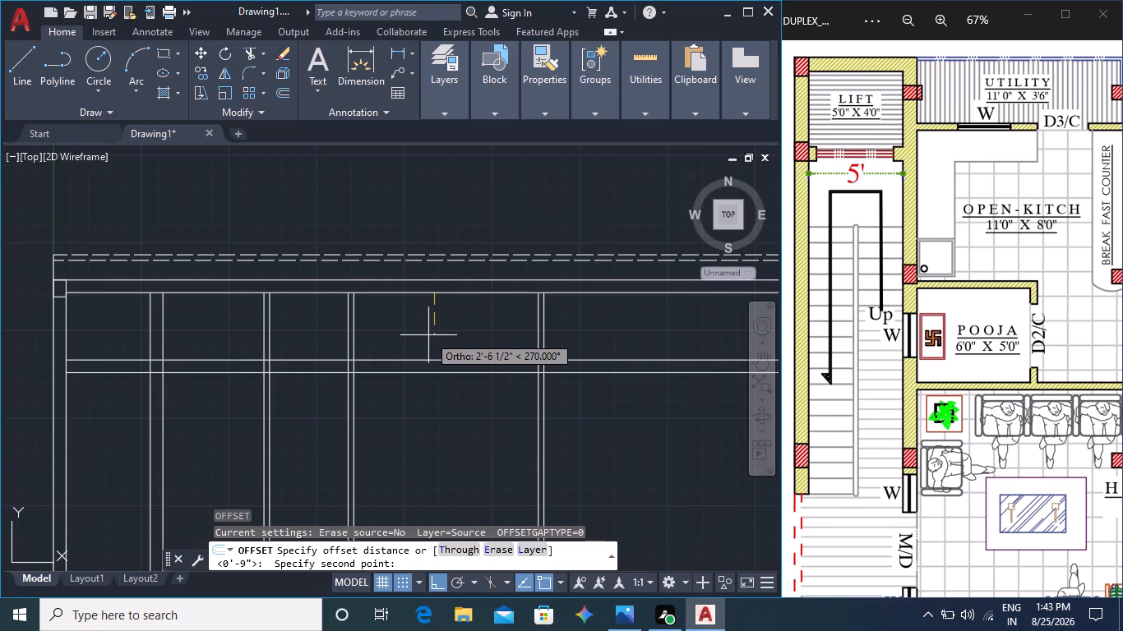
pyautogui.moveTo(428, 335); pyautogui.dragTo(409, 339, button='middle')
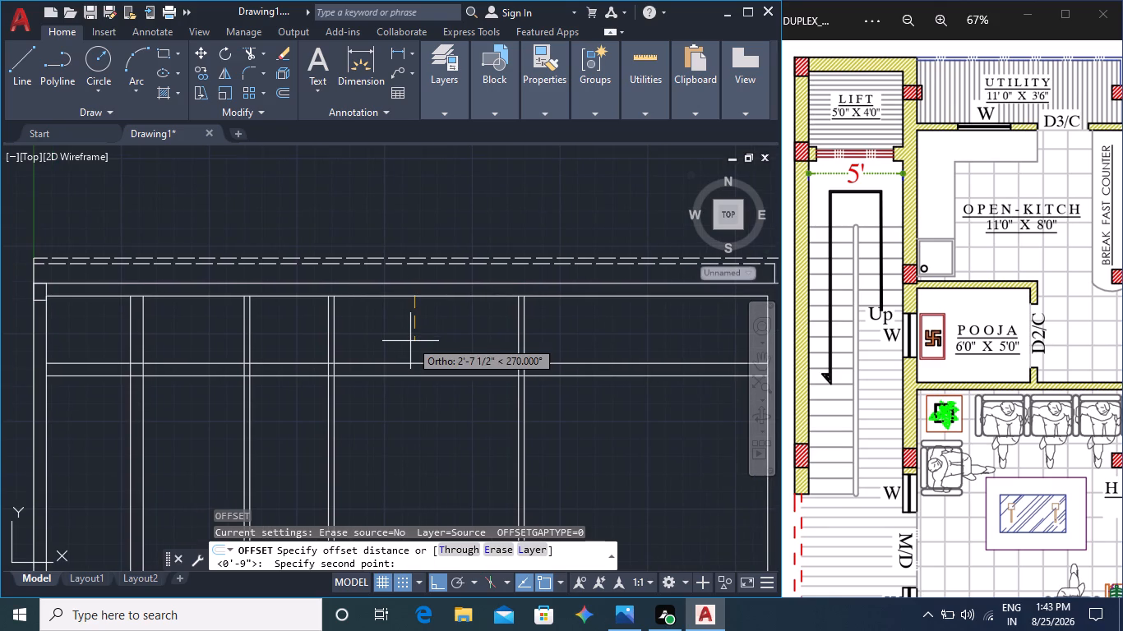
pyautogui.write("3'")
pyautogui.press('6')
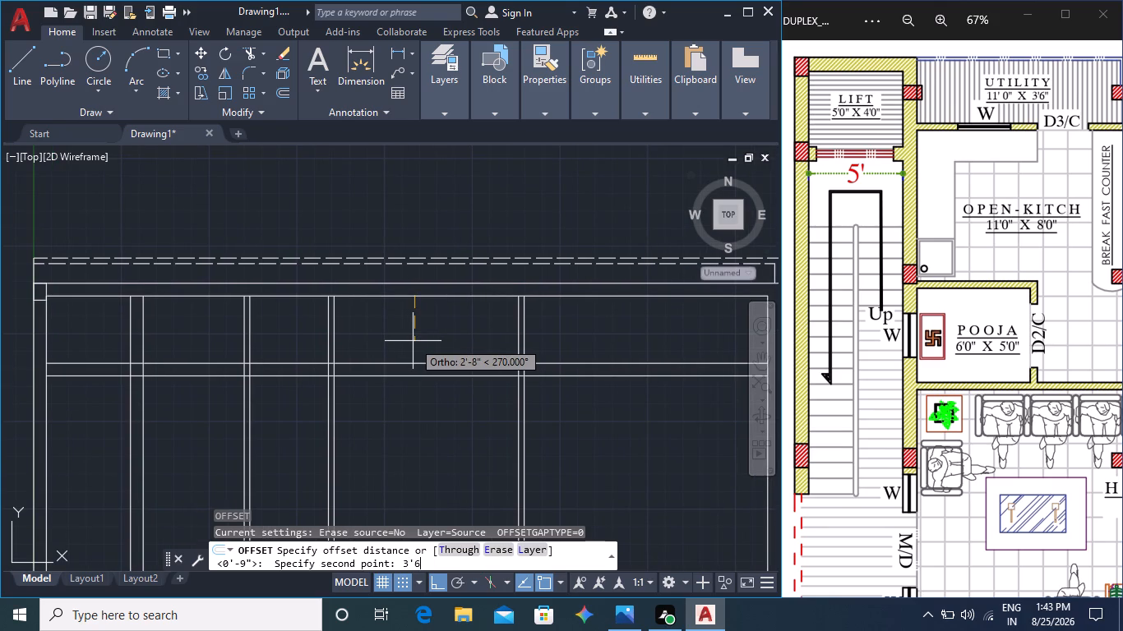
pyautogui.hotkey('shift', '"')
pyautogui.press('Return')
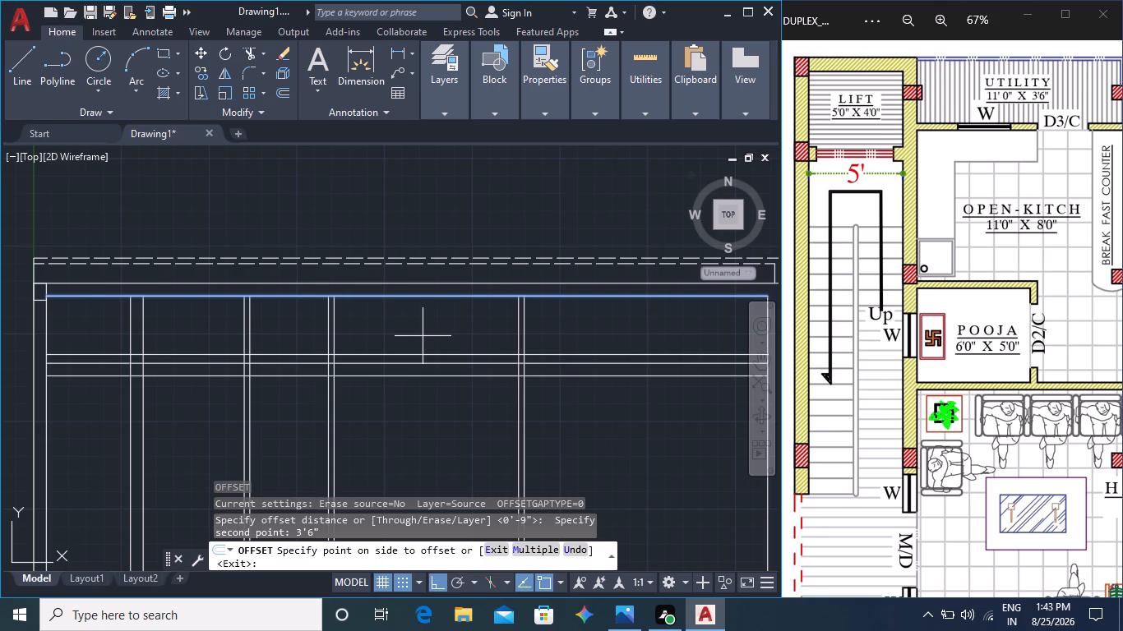
# Examine the lift, utility and open kitchen walls in the Duplex Second Floor reference plan.
pyautogui.middleClick(898, 282)
pyautogui.scroll(-2, 923, 276)
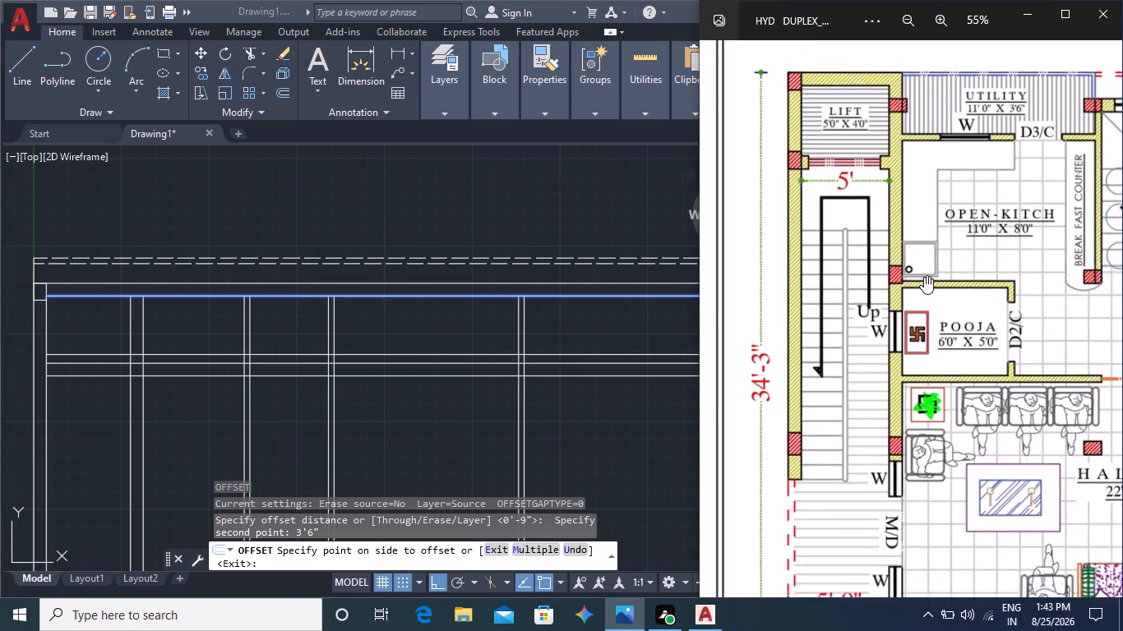
pyautogui.moveTo(968, 261); pyautogui.dragTo(887, 278, button='middle')
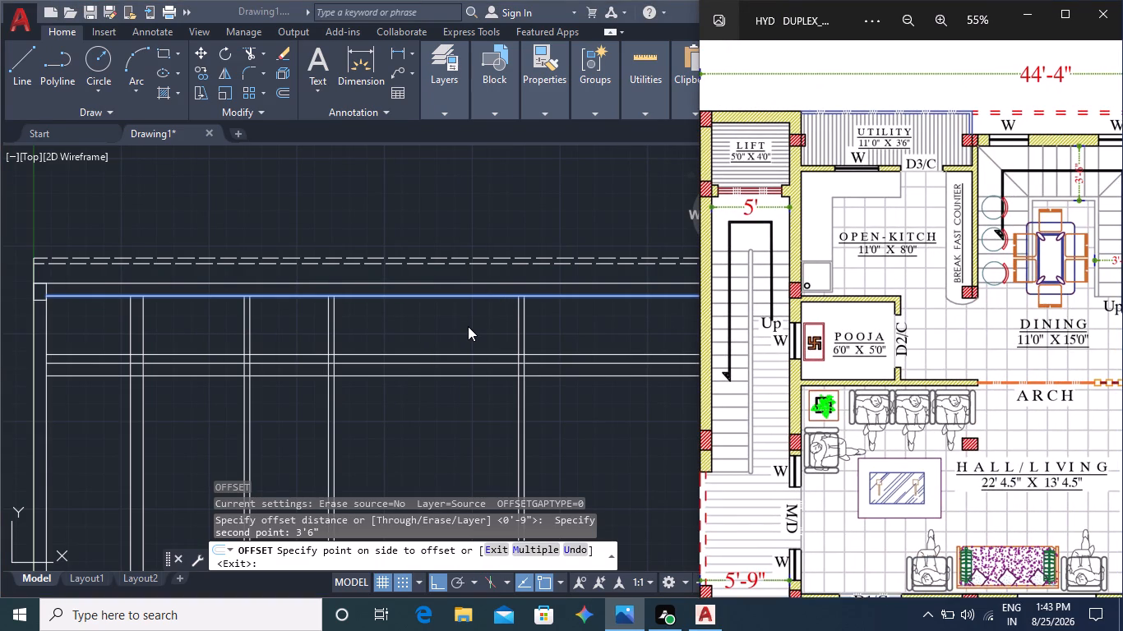
pyautogui.press('Escape')
pyautogui.press('Escape')
pyautogui.press('Escape')
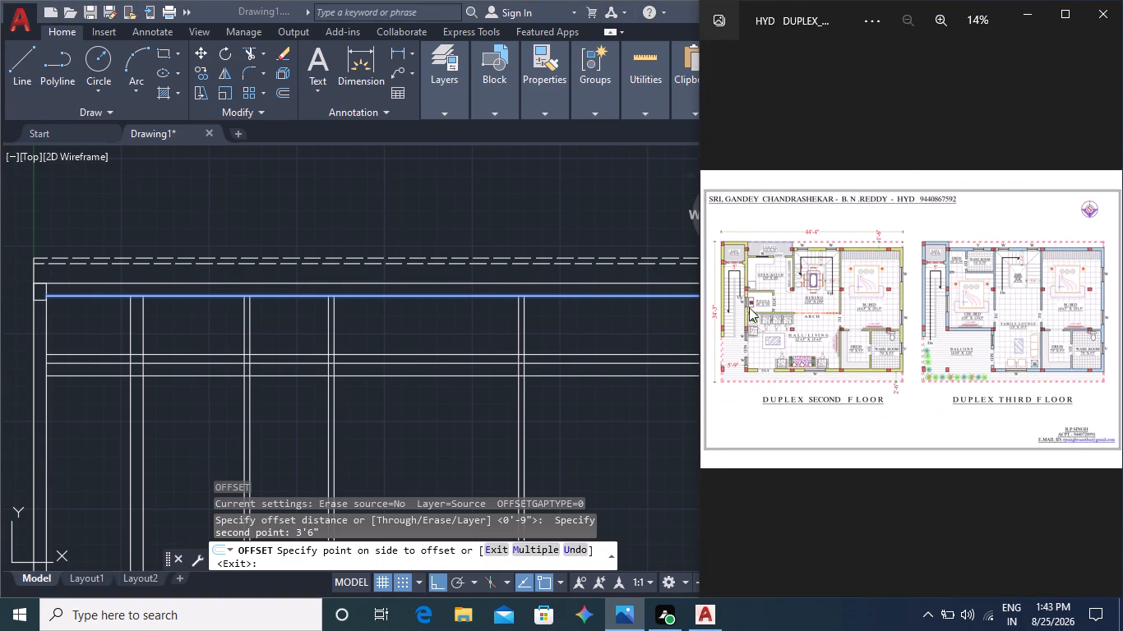
pyautogui.scroll(9, 820, 250)
pyautogui.moveTo(760, 192); pyautogui.dragTo(858, 218, button='middle')
pyautogui.scroll(3, 824, 187)
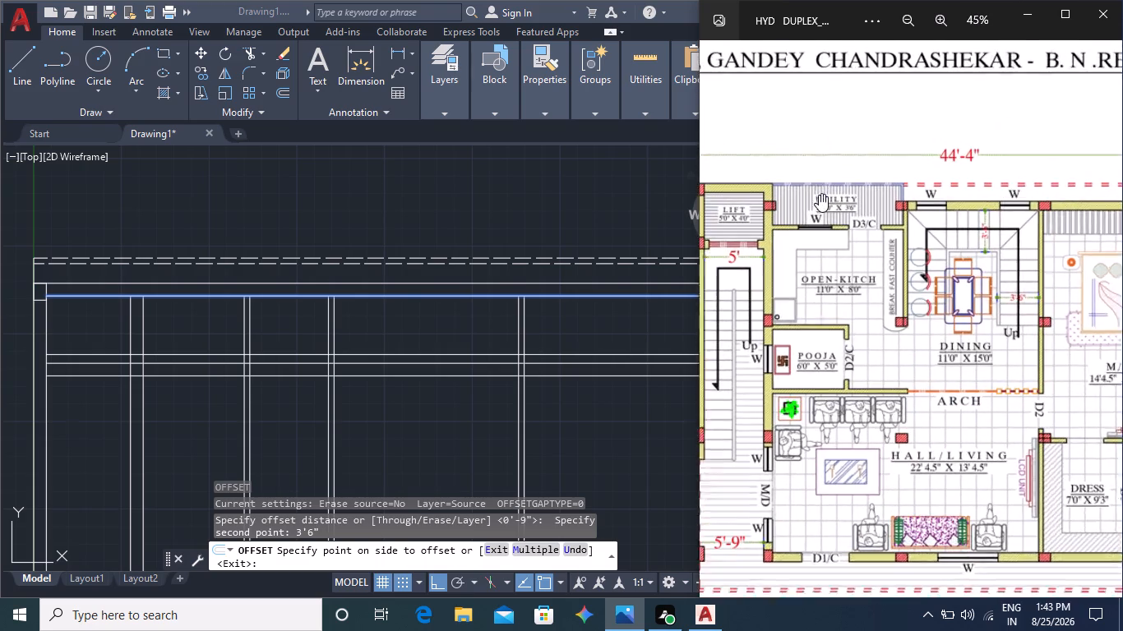
pyautogui.moveTo(811, 216); pyautogui.dragTo(866, 198, button='middle')
pyautogui.middleClick(501, 342)
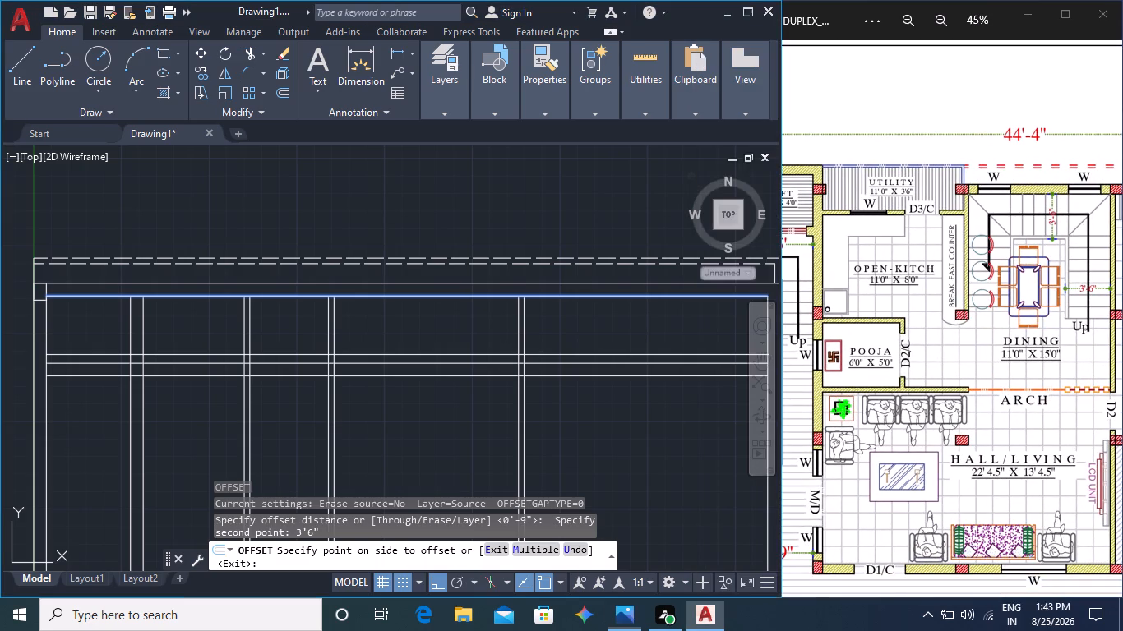
pyautogui.press('Escape')
pyautogui.press('Escape')
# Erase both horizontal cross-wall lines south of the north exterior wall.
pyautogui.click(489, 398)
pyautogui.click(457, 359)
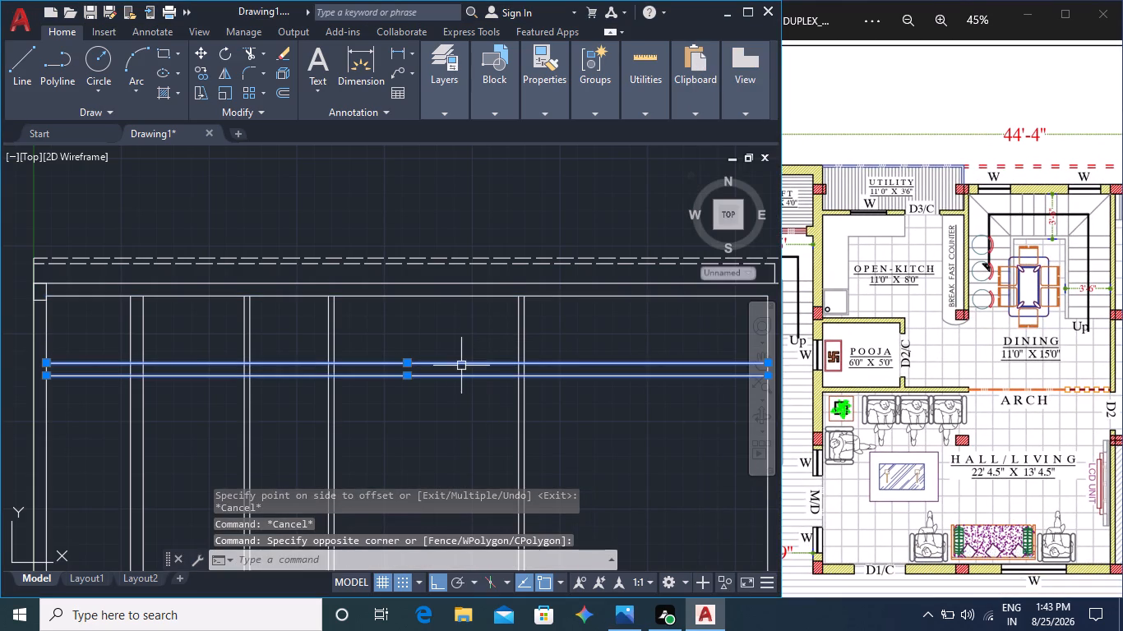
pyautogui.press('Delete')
# Examine the lift, utility and kitchen area of the reference plan against the drawn north wall.
pyautogui.middleClick(869, 285)
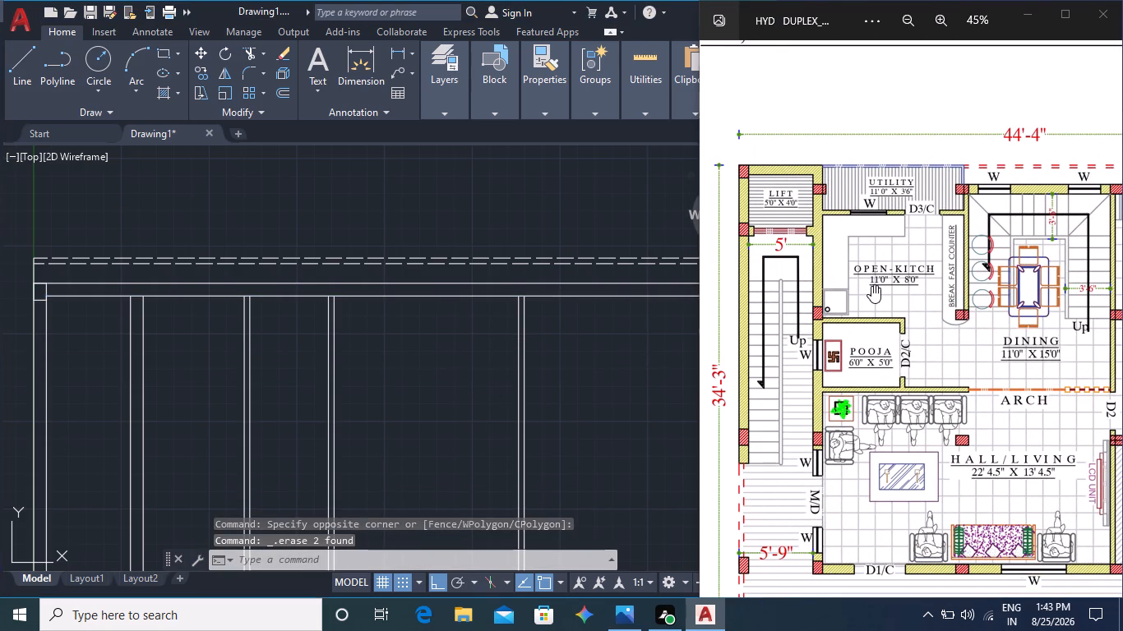
pyautogui.moveTo(843, 282); pyautogui.dragTo(890, 279, button='middle')
pyautogui.scroll(2, 797, 188)
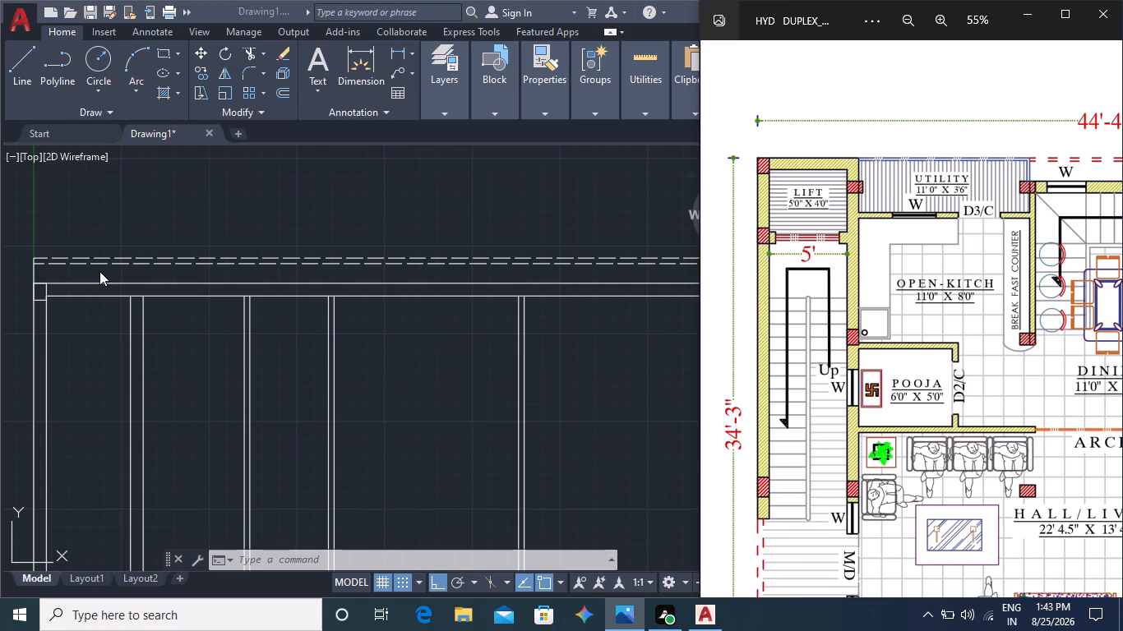
pyautogui.scroll(1, 98, 267)
pyautogui.scroll(-1, 99, 274)
pyautogui.moveTo(99, 274); pyautogui.dragTo(133, 265, button='middle')
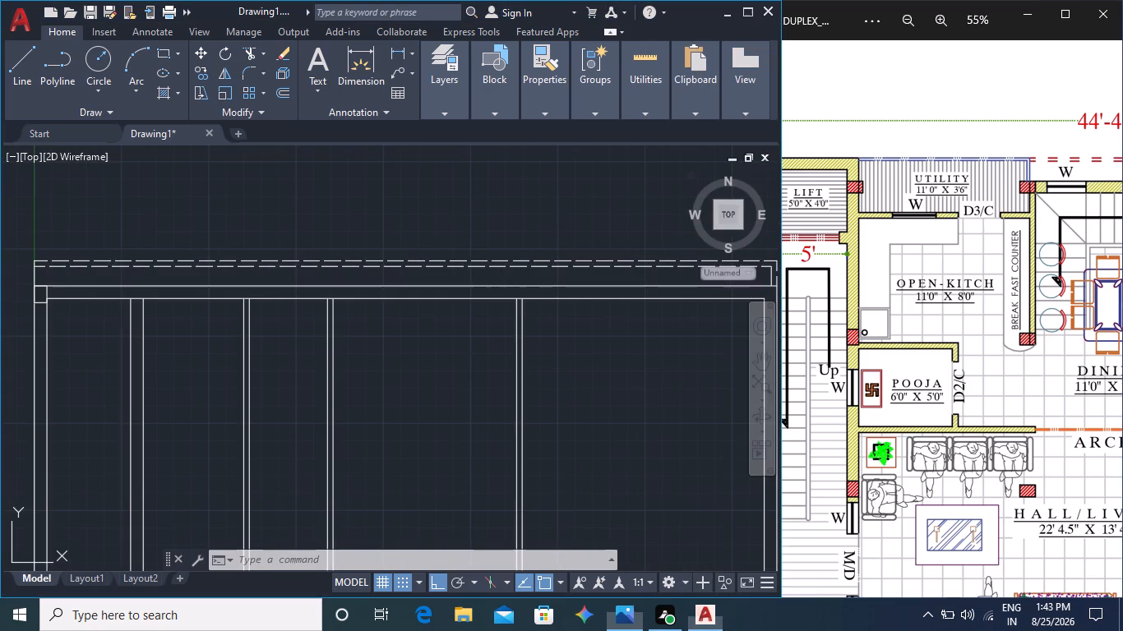
pyautogui.moveTo(133, 265); pyautogui.dragTo(158, 258, button='middle')
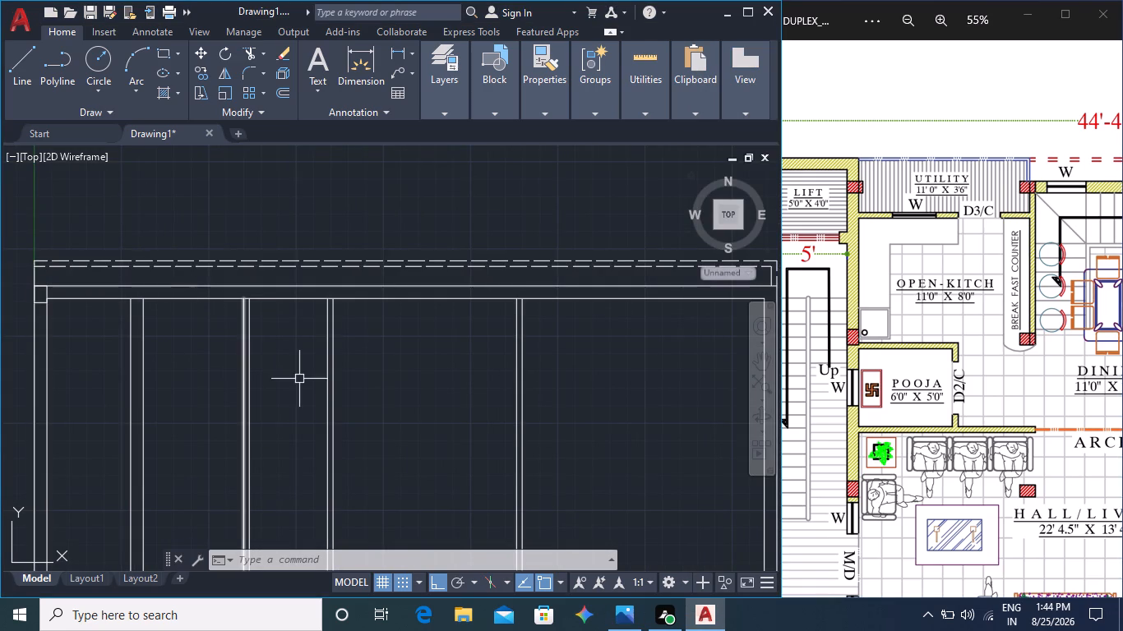
# Stretch the north ends of both lift east-wall lines up to the outer dashed line beyond the north exterior wall.
pyautogui.middleClick(862, 294)
pyautogui.scroll(2, 136, 303)
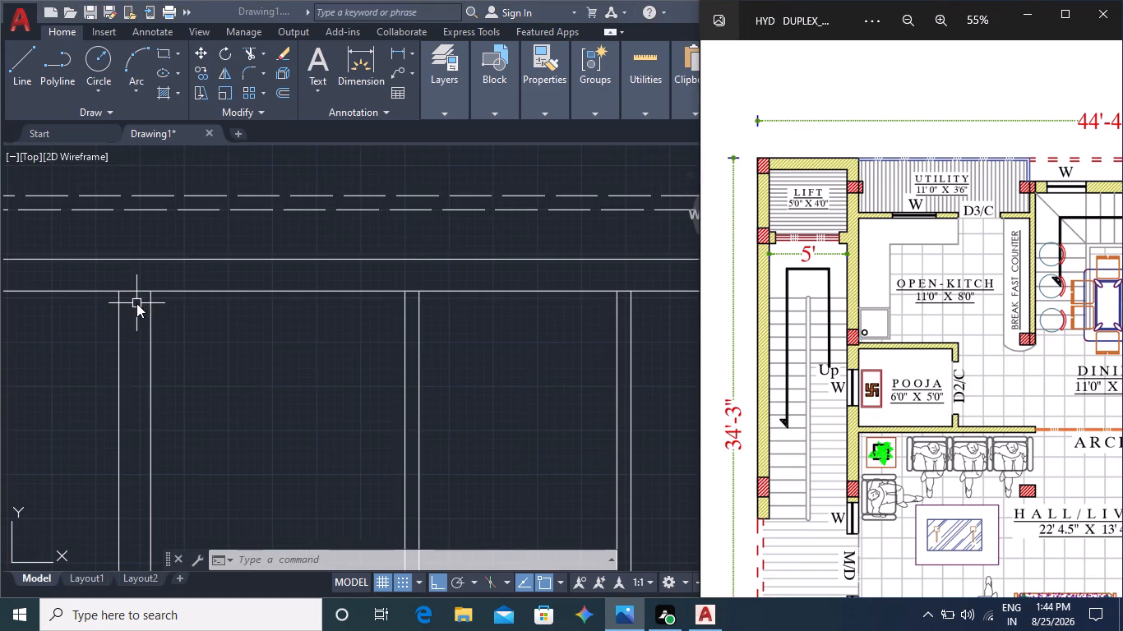
pyautogui.scroll(-1, 154, 317)
pyautogui.moveTo(176, 329); pyautogui.dragTo(247, 329, button='middle')
pyautogui.moveTo(235, 338); pyautogui.dragTo(370, 326, button='middle')
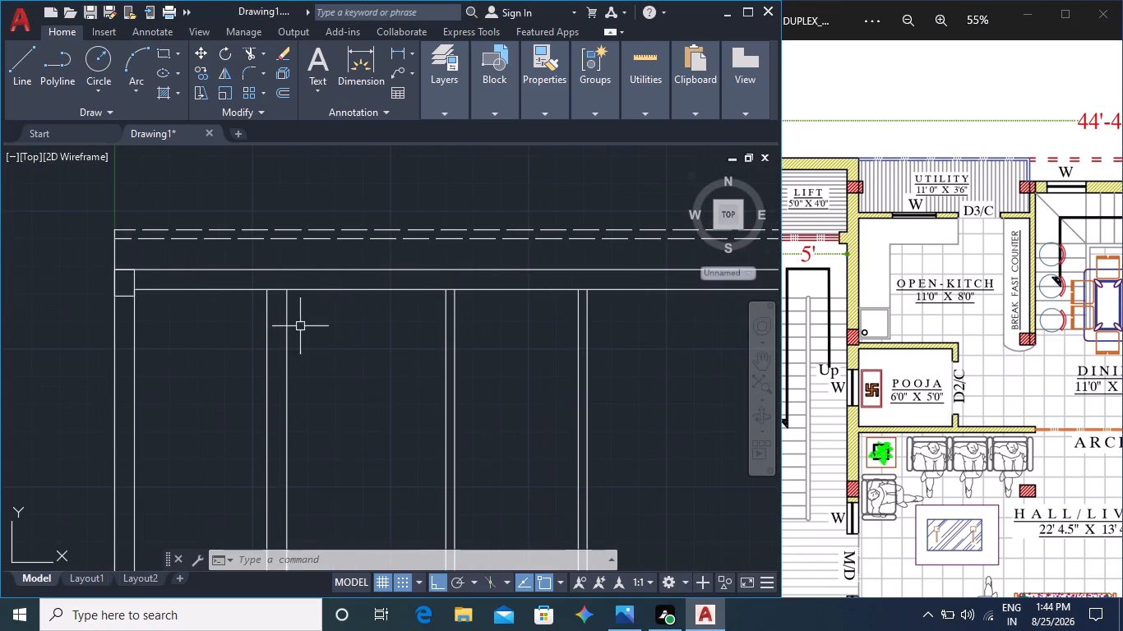
pyautogui.click(285, 323)
pyautogui.click(284, 292)
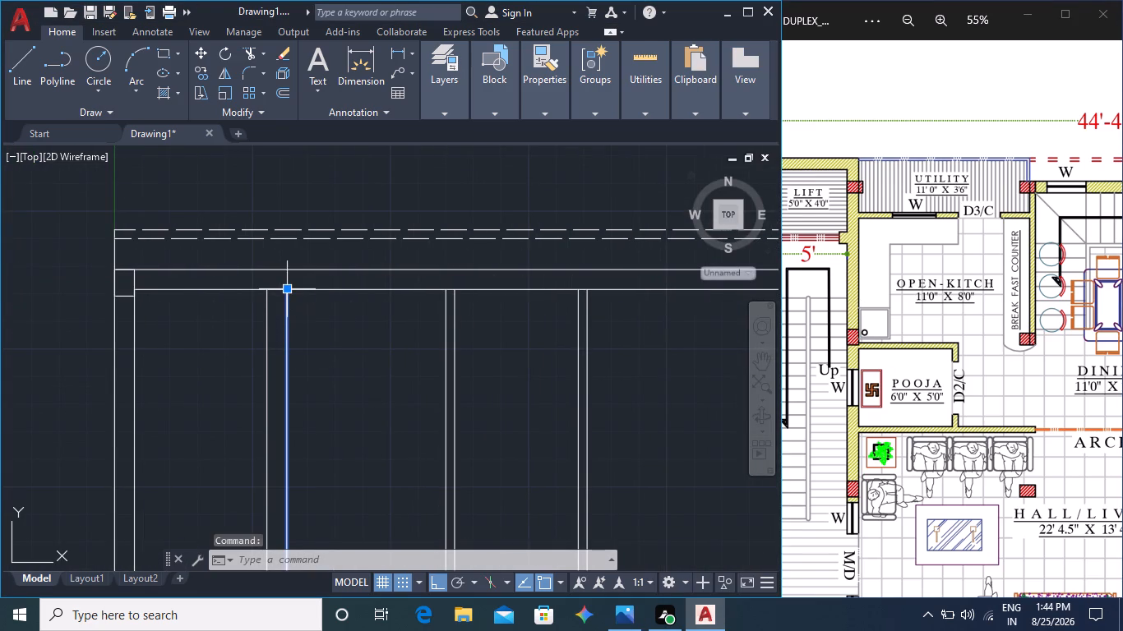
pyautogui.click(284, 229)
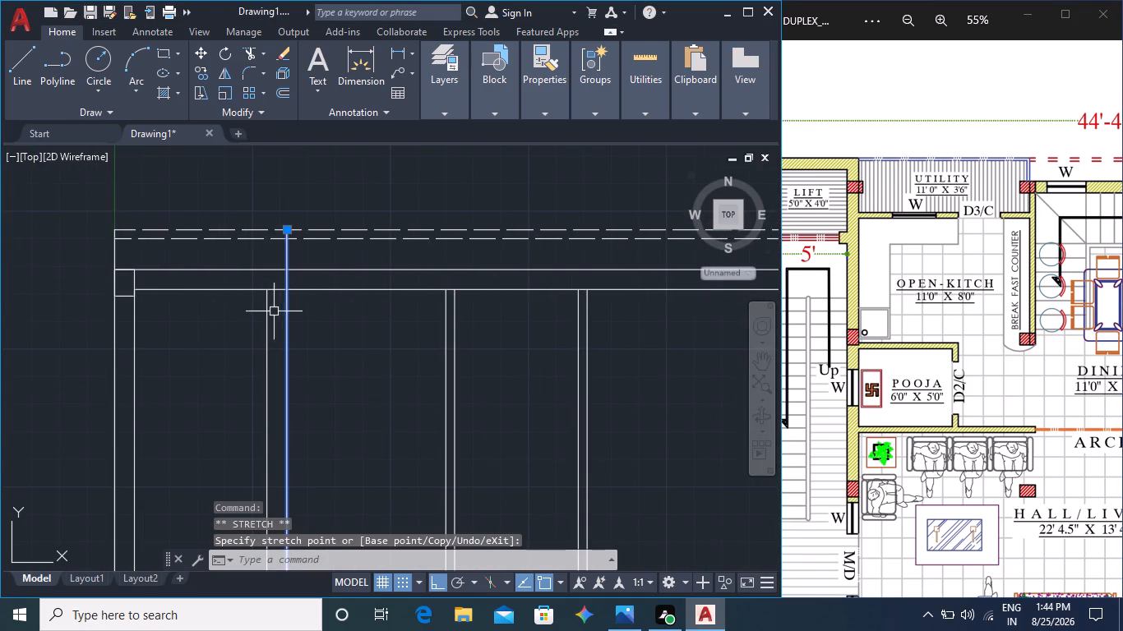
pyautogui.click(270, 311)
pyautogui.click(266, 288)
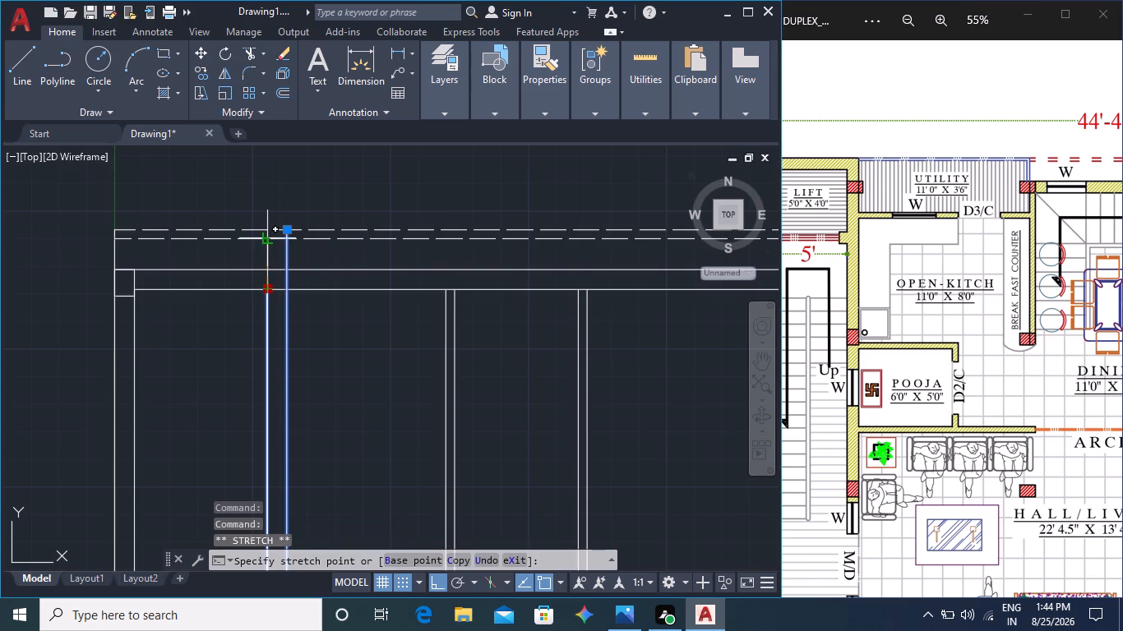
pyautogui.click(266, 232)
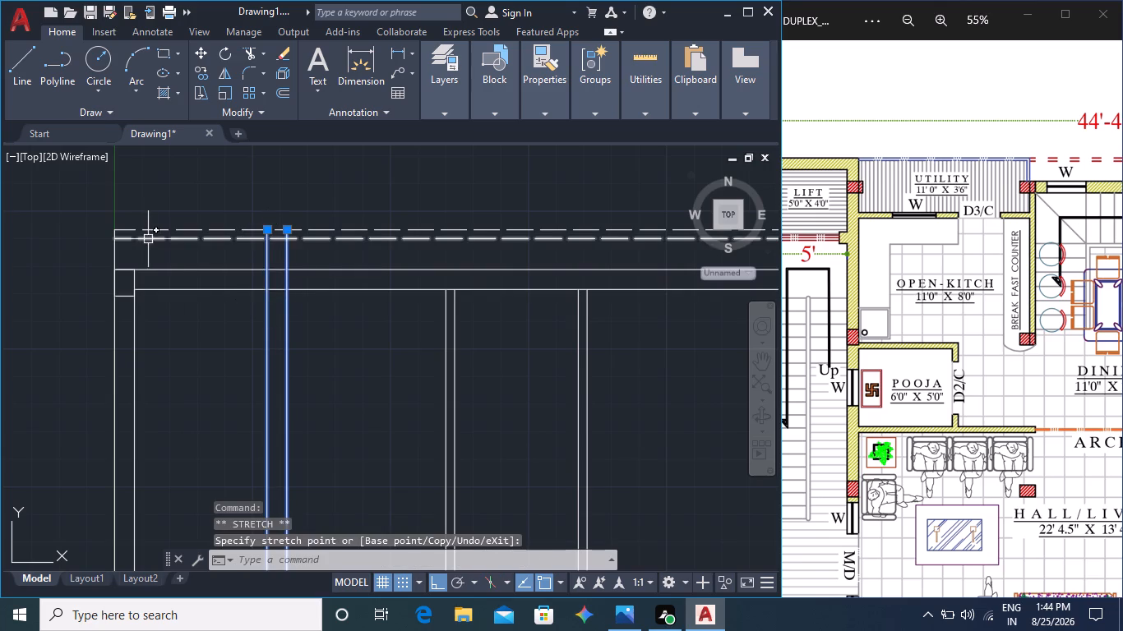
# Shorten both horizontal dashed lines by moving their west ends to the eastern line of the lift's east wall.
pyautogui.click(145, 233)
pyautogui.click(117, 230)
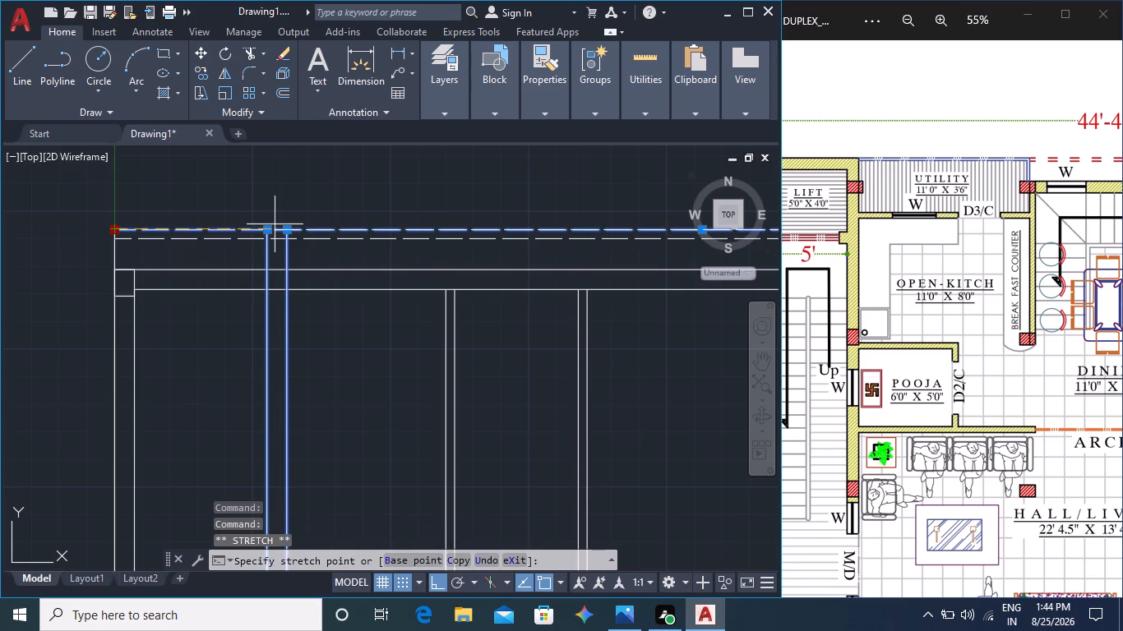
pyautogui.click(288, 230)
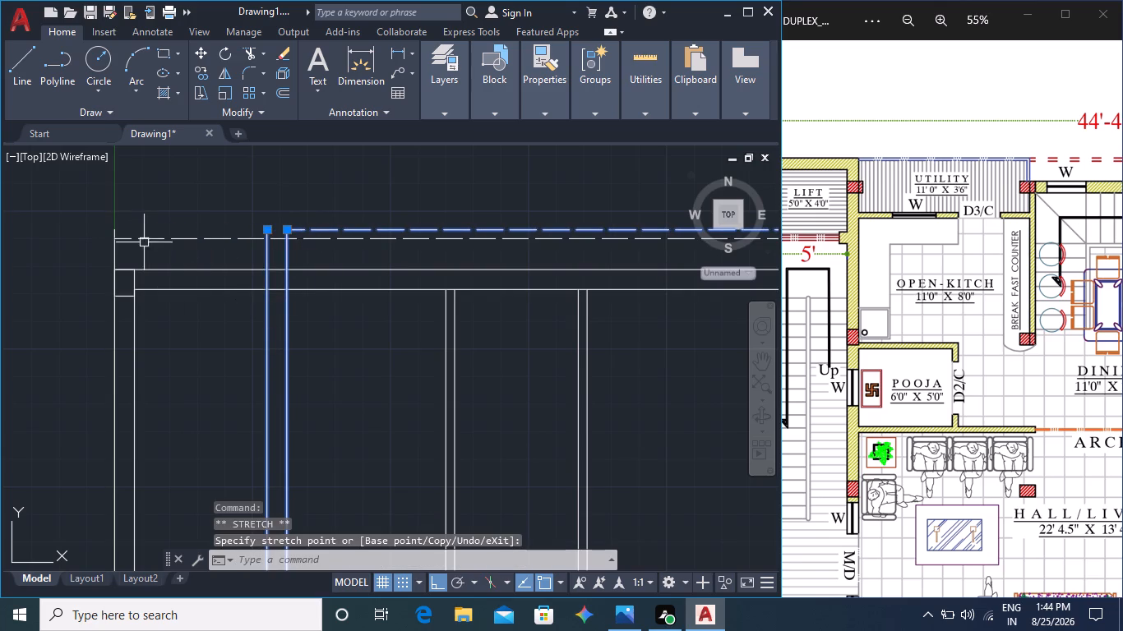
pyautogui.click(146, 239)
pyautogui.click(117, 238)
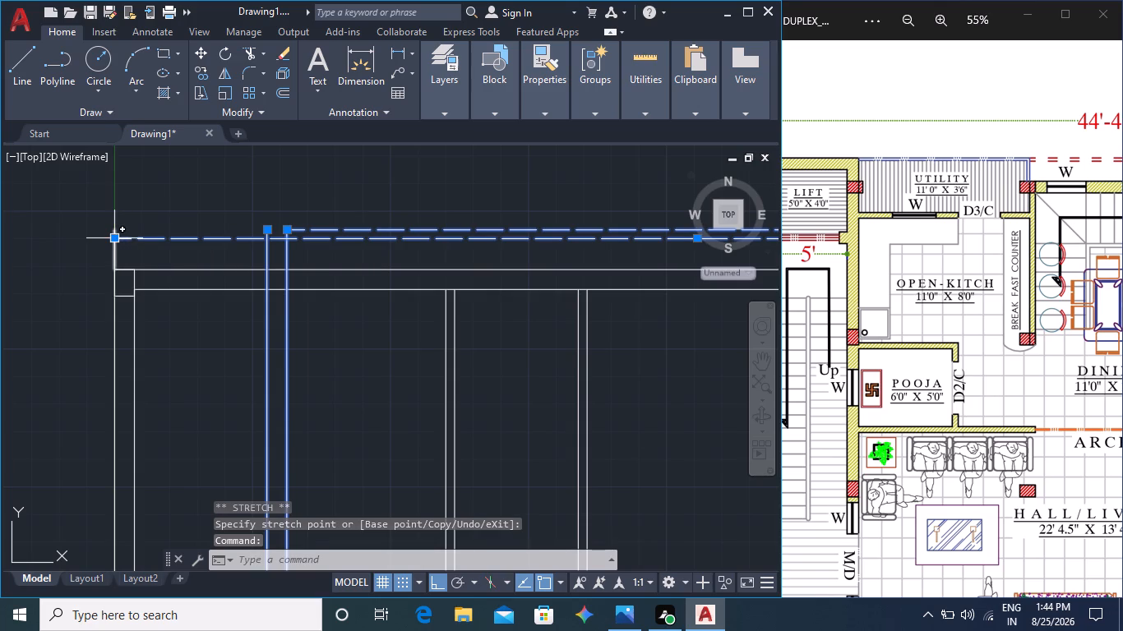
pyautogui.click(286, 238)
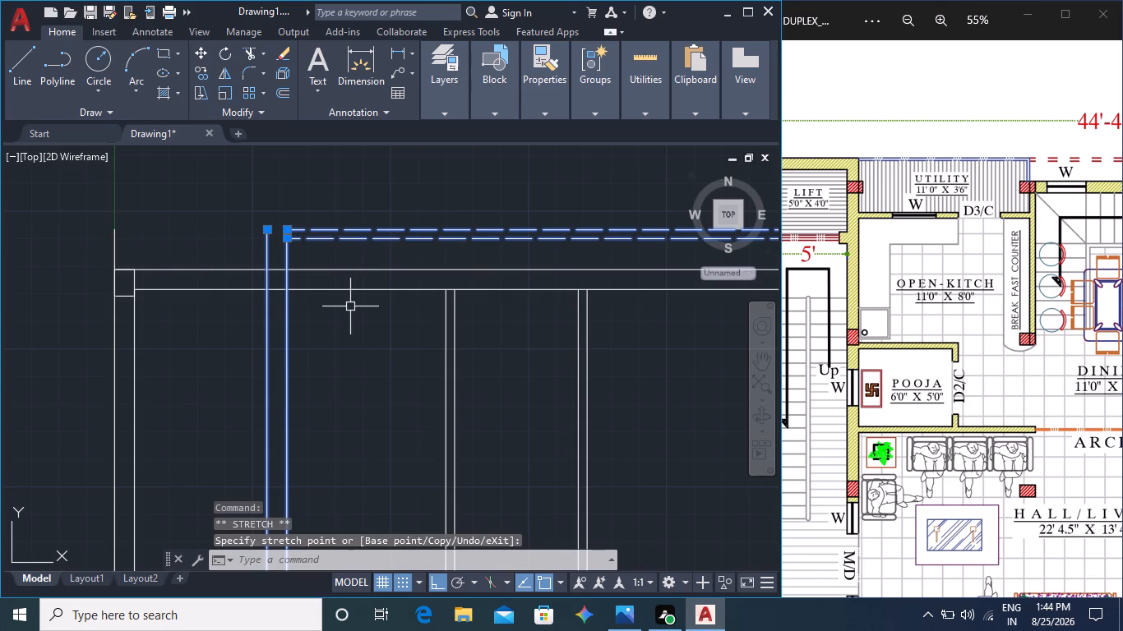
pyautogui.press('Escape')
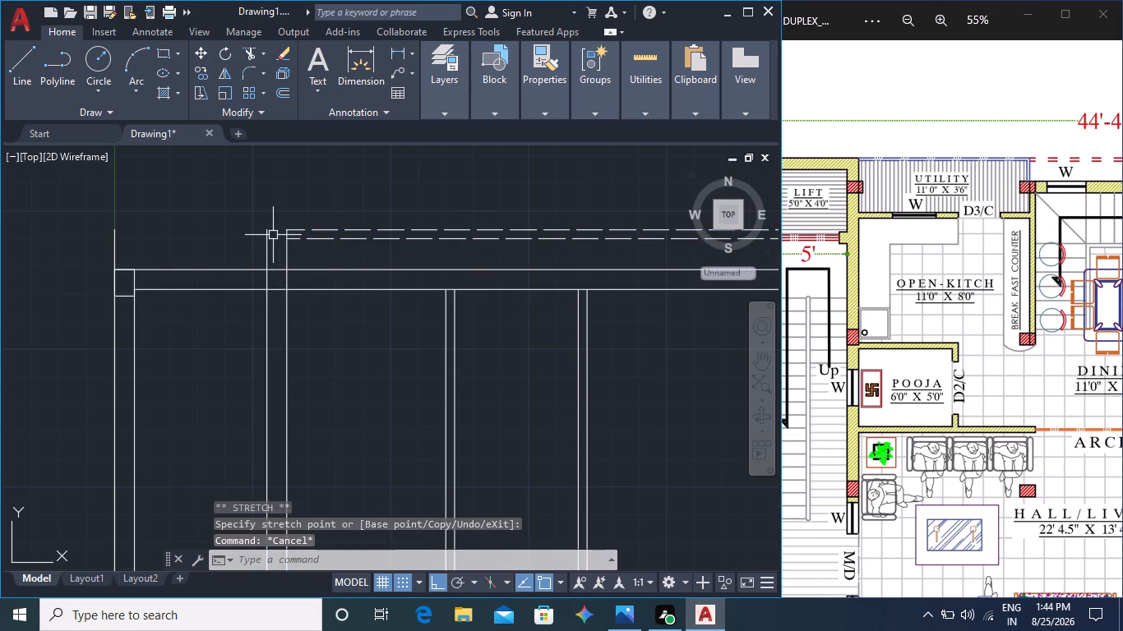
# Draw a short vertical line northward from the northeast corner of the northwest column.
pyautogui.click(21, 59)
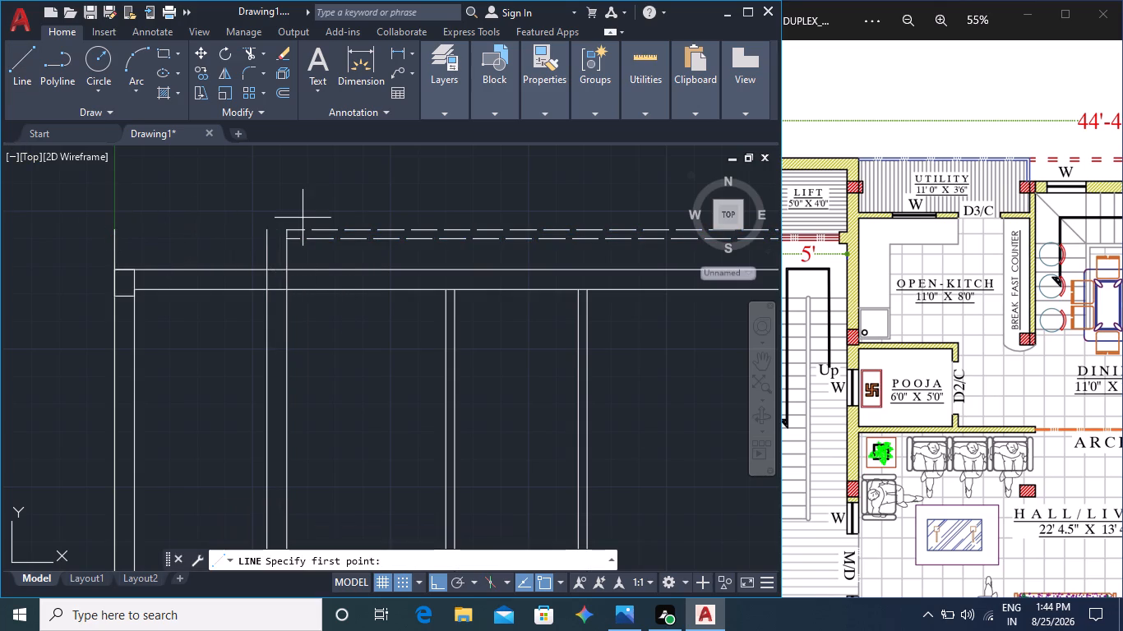
pyautogui.click(132, 272)
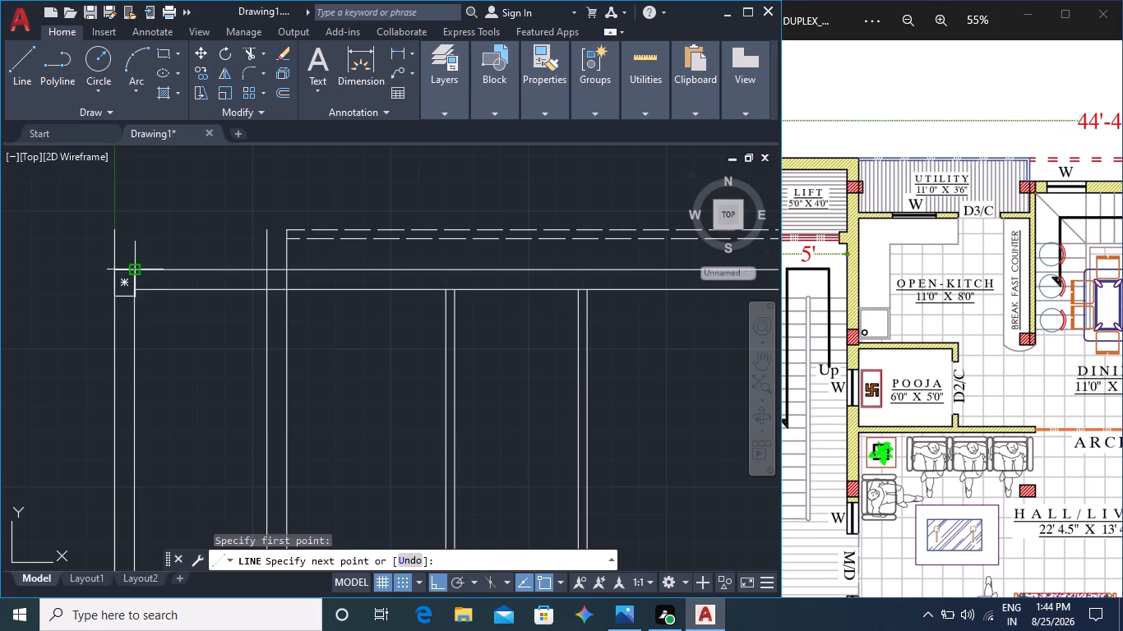
pyautogui.click(132, 233)
pyautogui.press('Escape')
pyautogui.press('Escape')
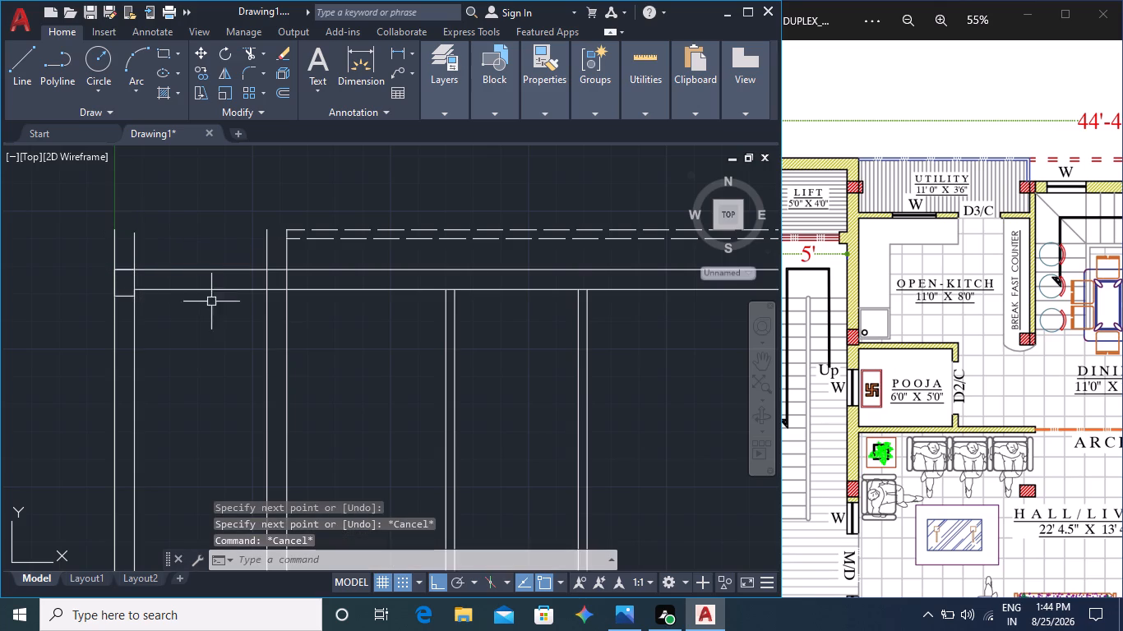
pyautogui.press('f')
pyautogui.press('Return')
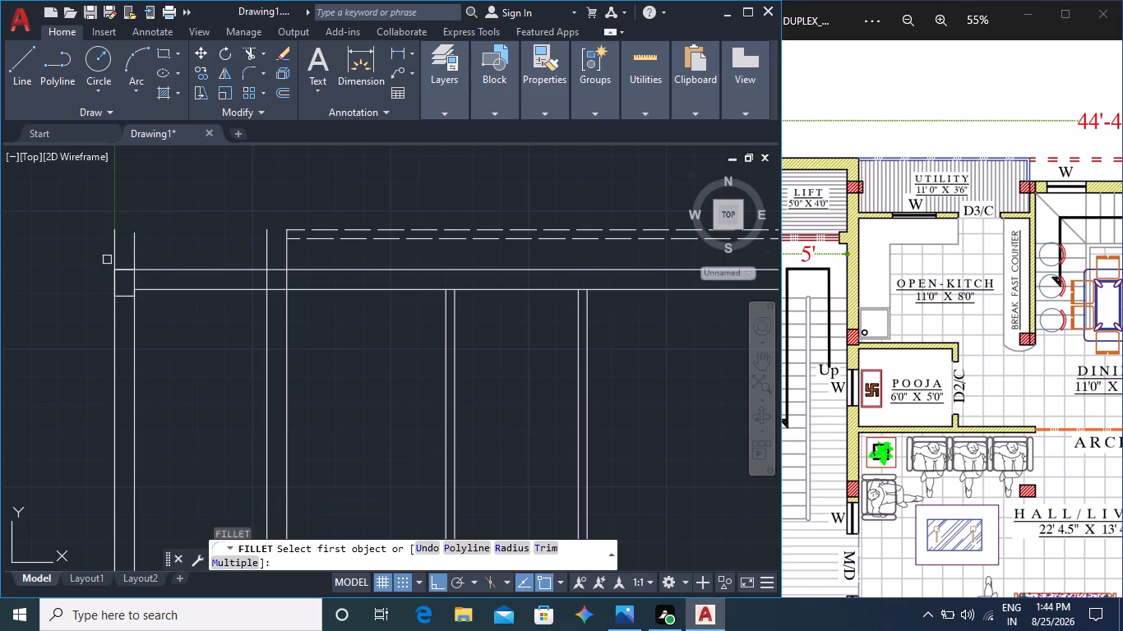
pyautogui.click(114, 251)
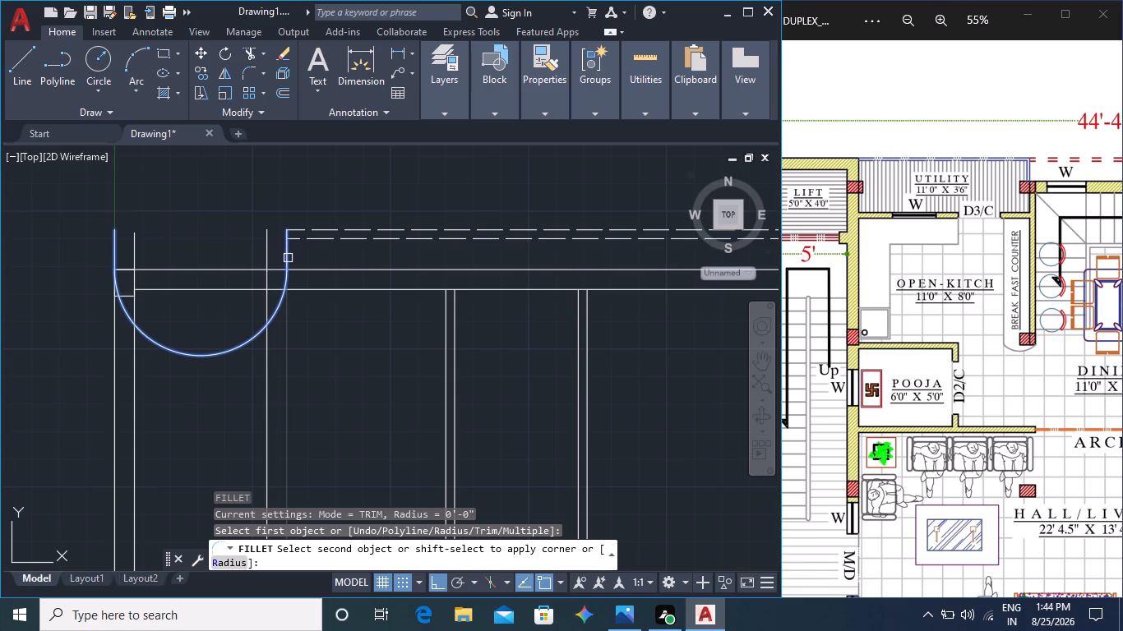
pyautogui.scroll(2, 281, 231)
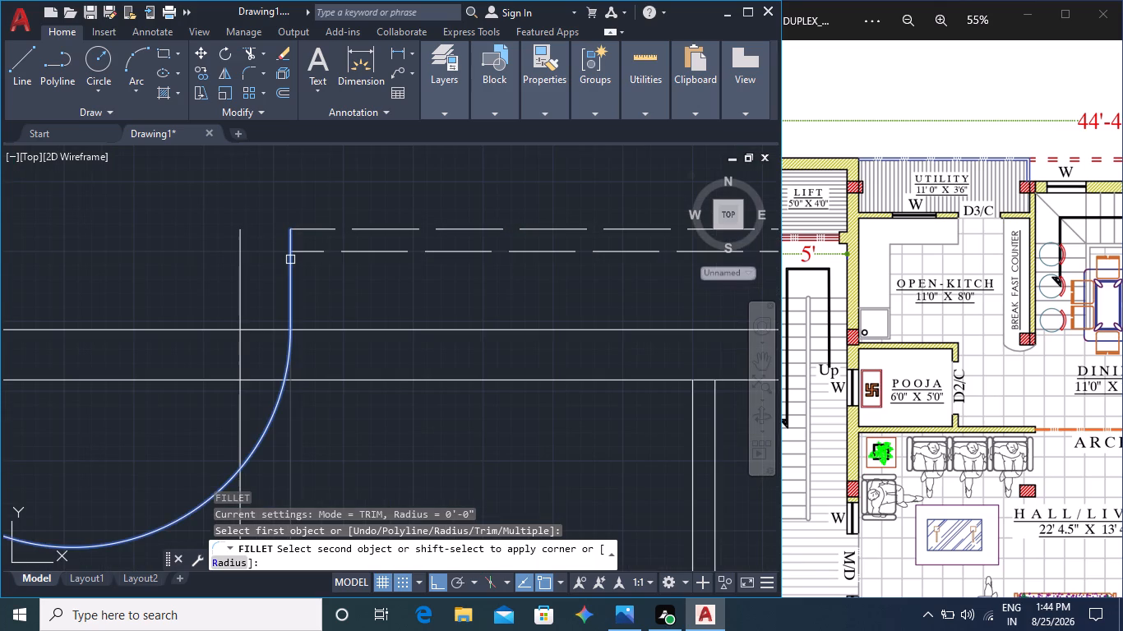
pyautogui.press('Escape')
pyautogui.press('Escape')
# Draw a straight horizontal line from the outer dashed line's west end to the top of the west exterior wall line.
pyautogui.click(25, 66)
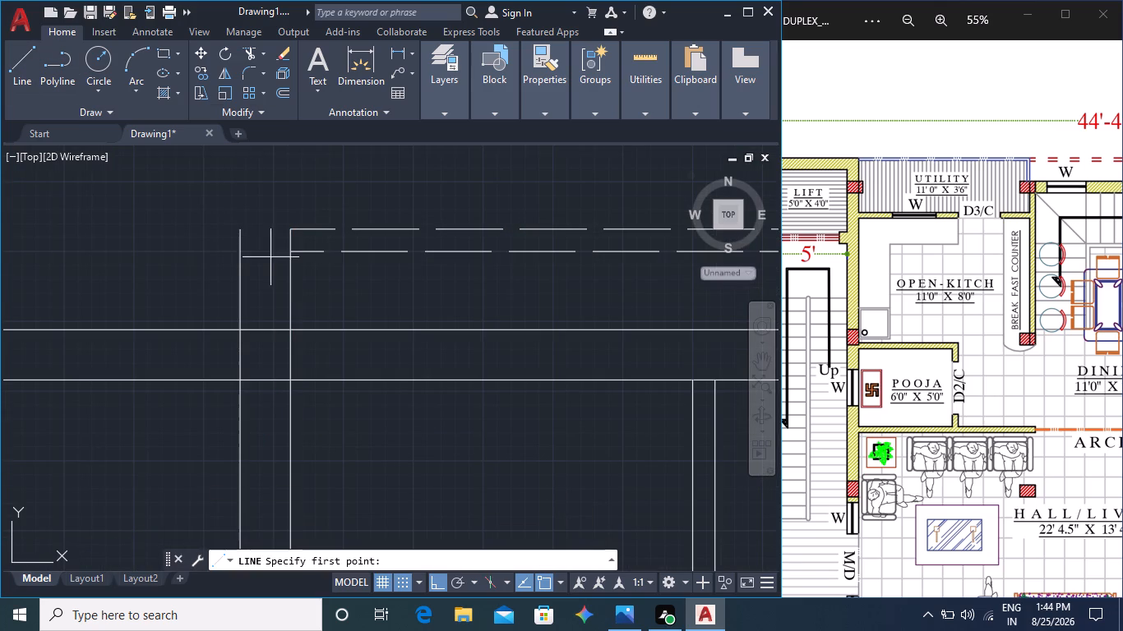
pyautogui.click(294, 229)
pyautogui.moveTo(176, 234); pyautogui.dragTo(411, 241, button='middle')
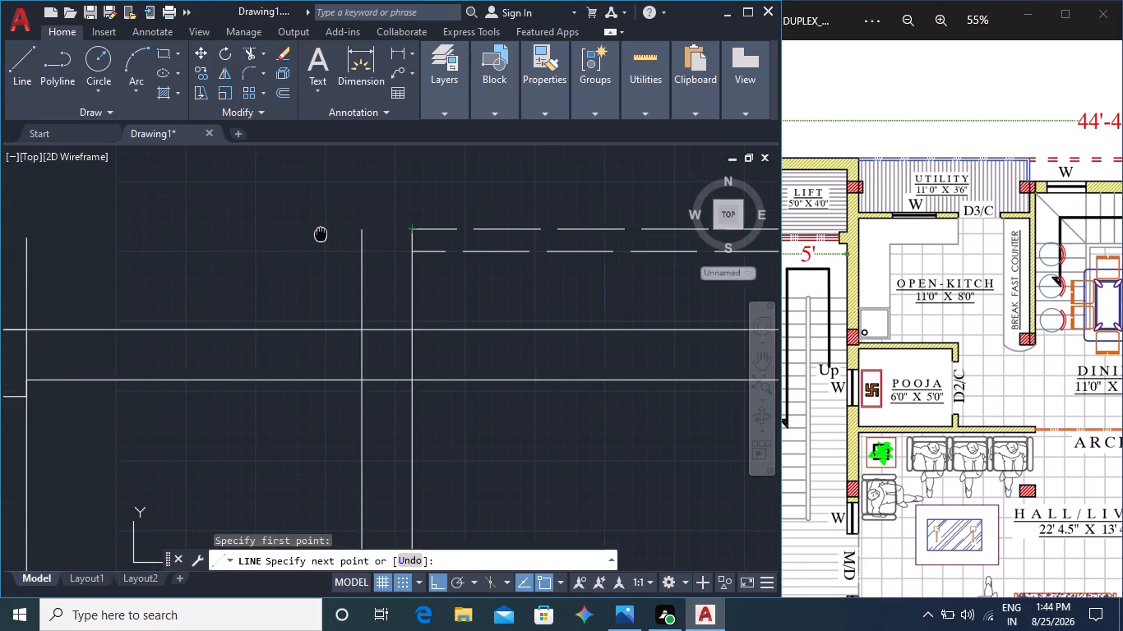
pyautogui.moveTo(411, 241); pyautogui.dragTo(446, 243, button='middle')
pyautogui.click(124, 244)
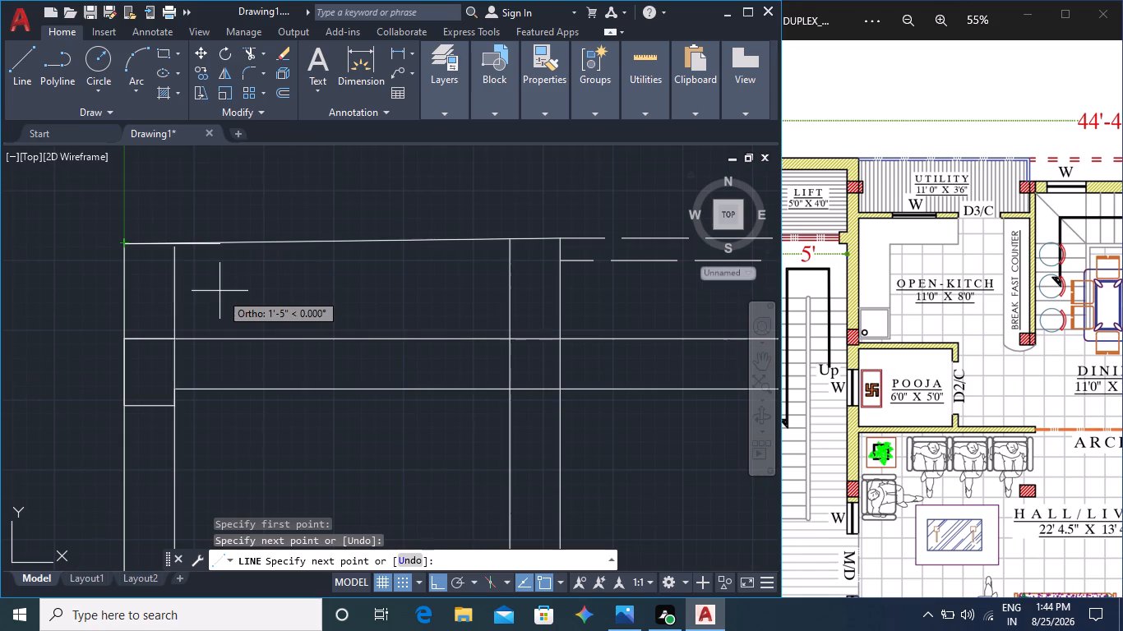
pyautogui.hotkey('ctrl', 'z')
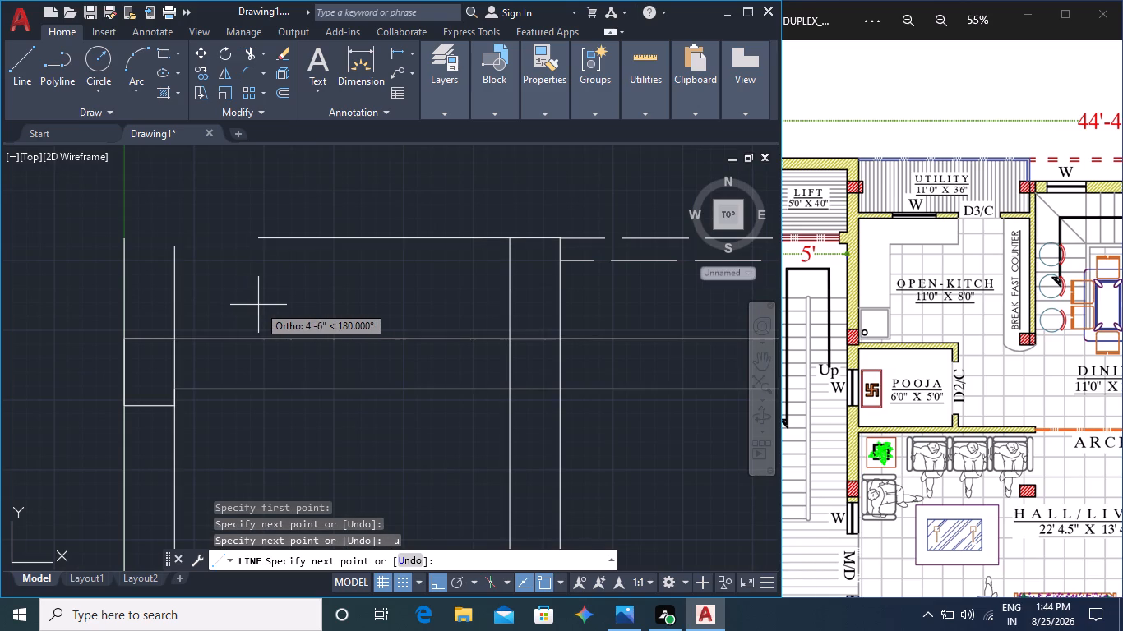
pyautogui.press('F8')
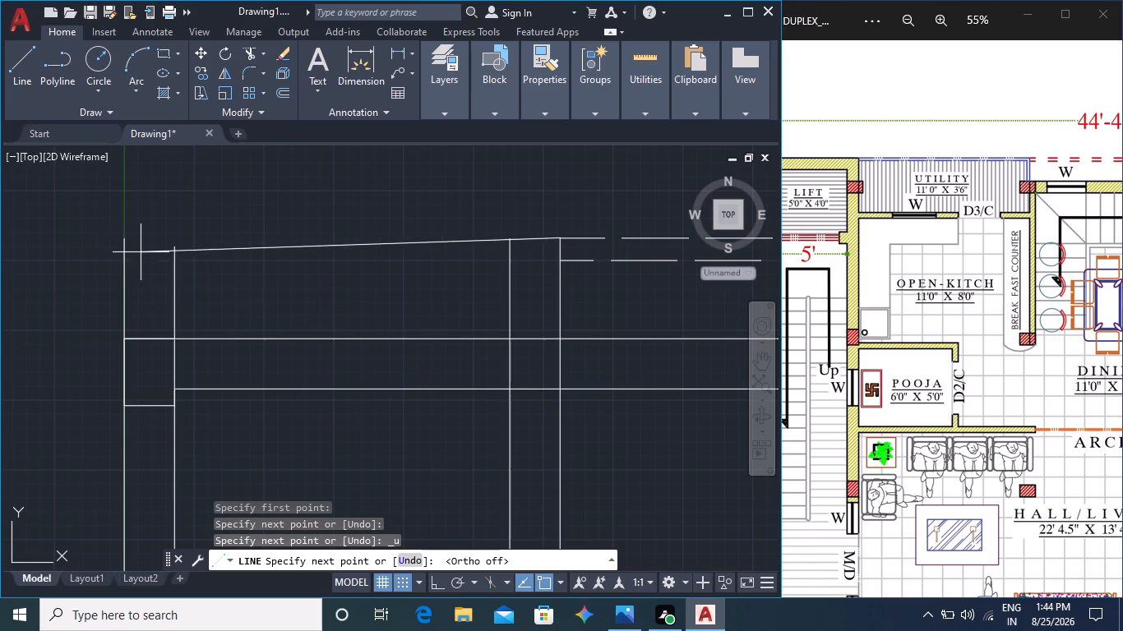
pyautogui.press('F8')
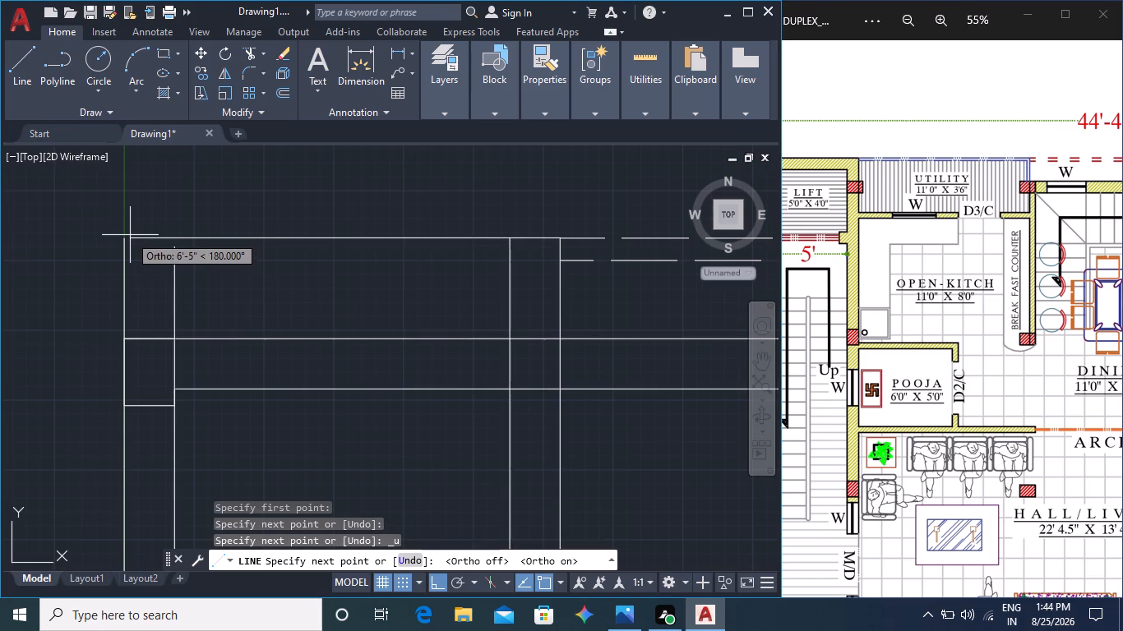
pyautogui.click(125, 237)
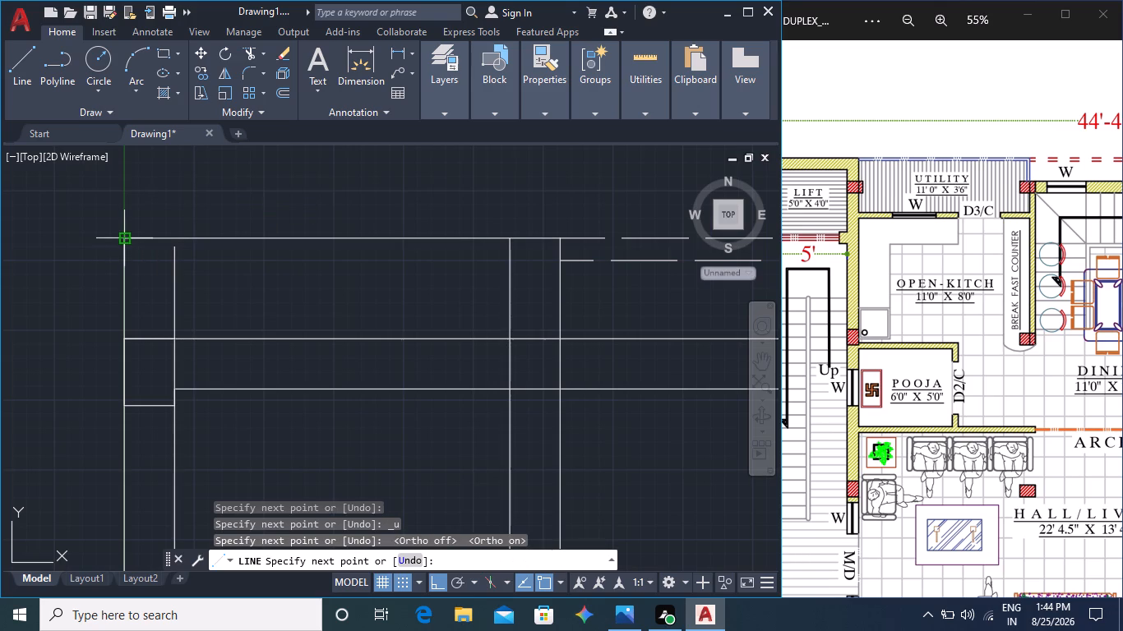
pyautogui.press('Escape')
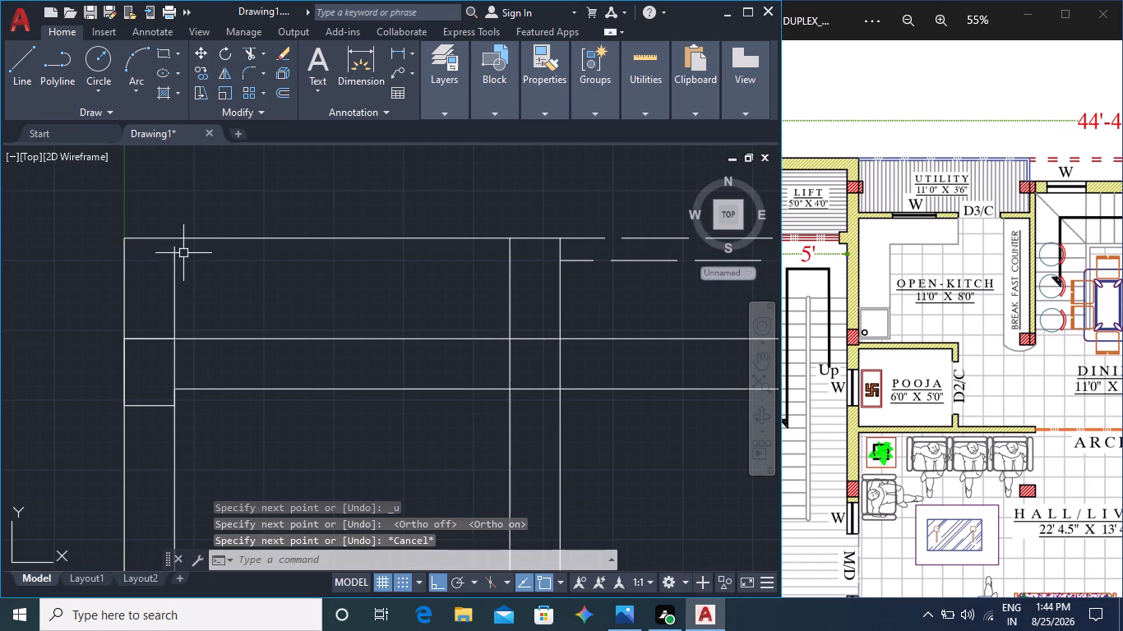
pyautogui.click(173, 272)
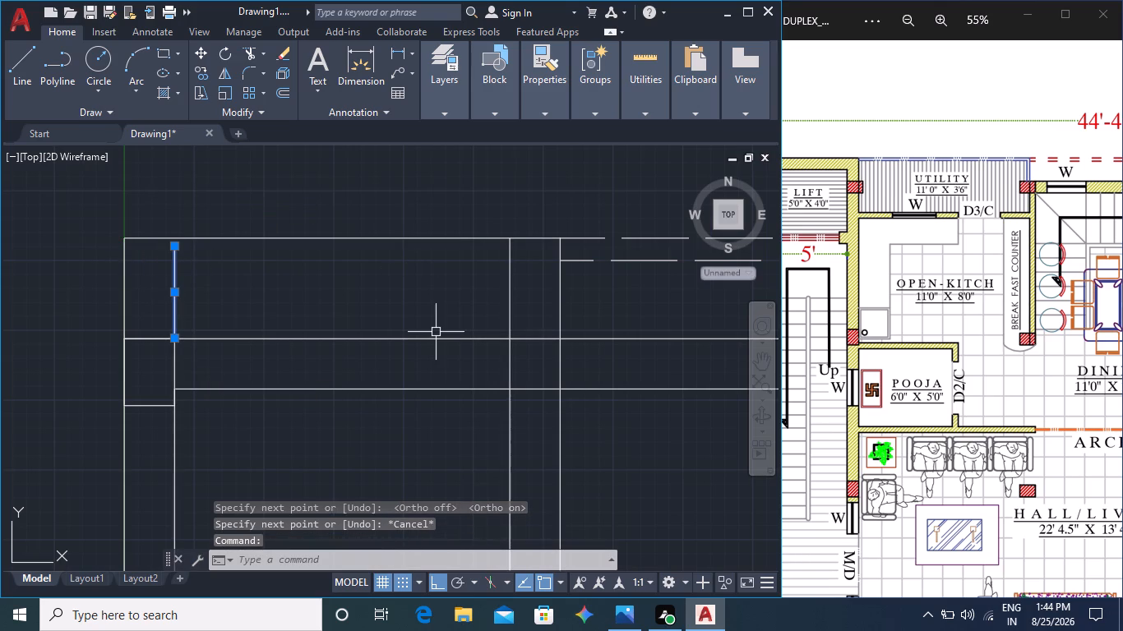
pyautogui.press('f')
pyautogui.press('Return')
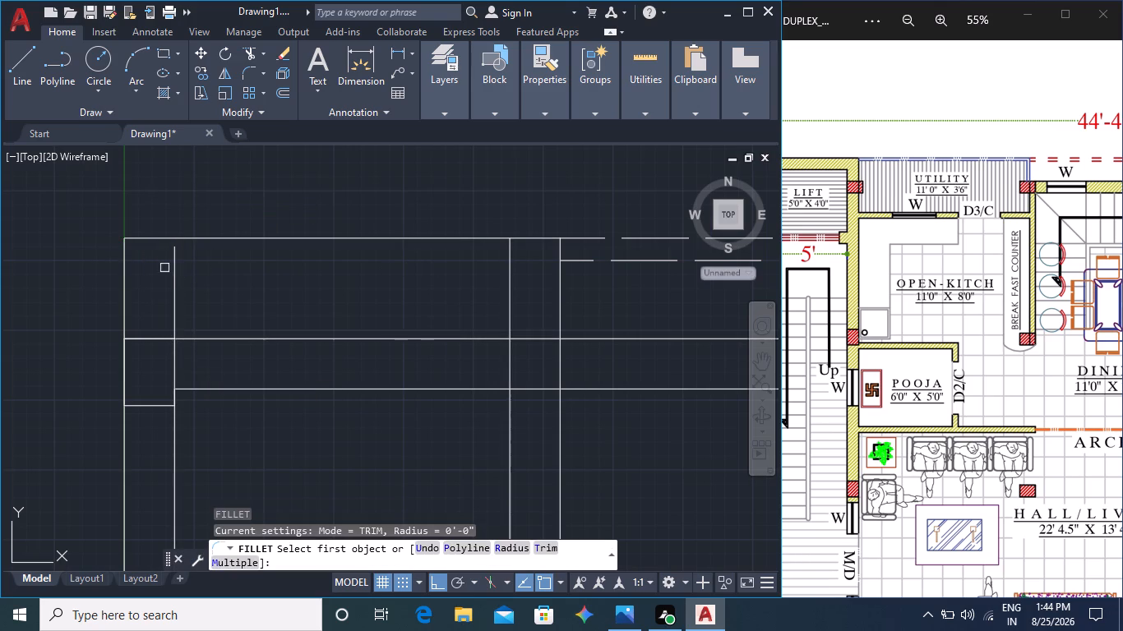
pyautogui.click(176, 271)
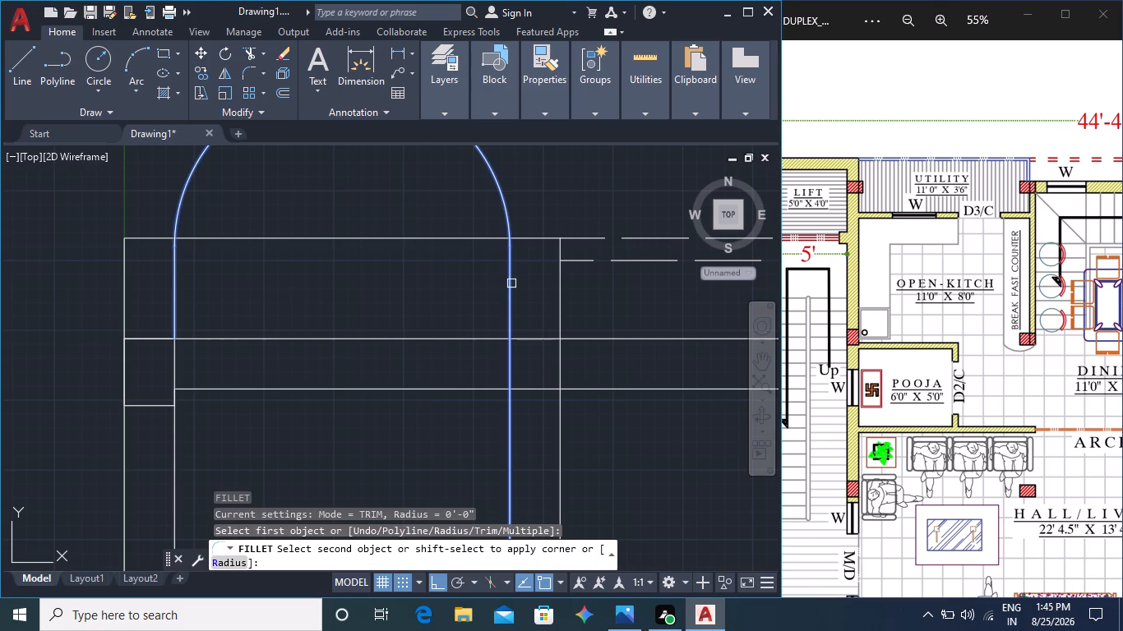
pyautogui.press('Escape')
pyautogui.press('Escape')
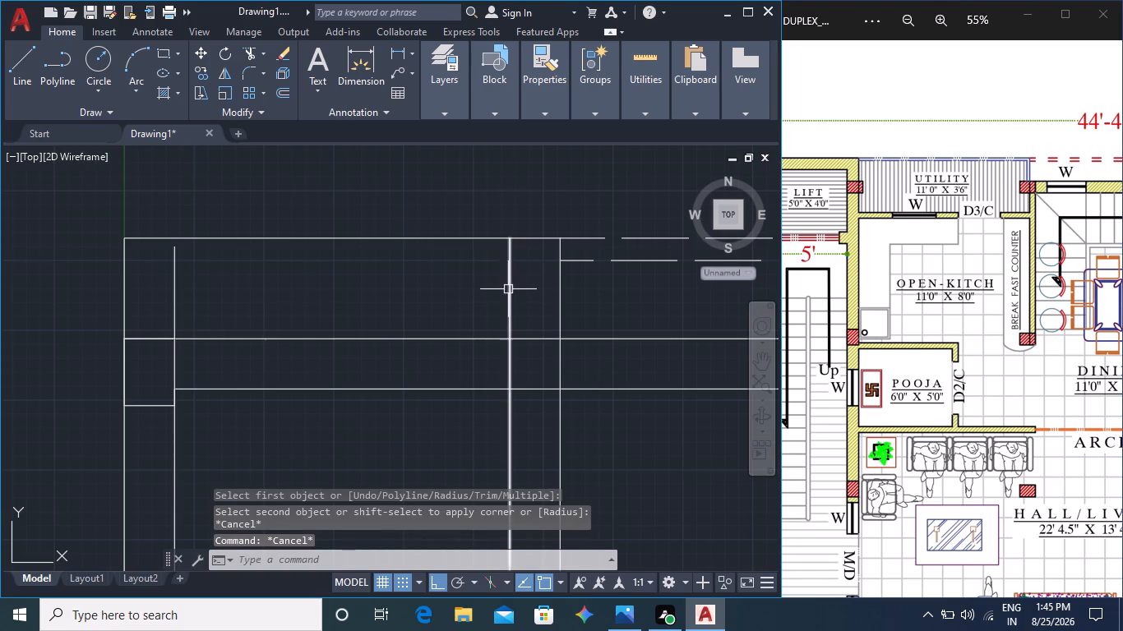
# Offset the new horizontal line north of the lift 9" to the south for the wall thickness.
pyautogui.click(277, 241)
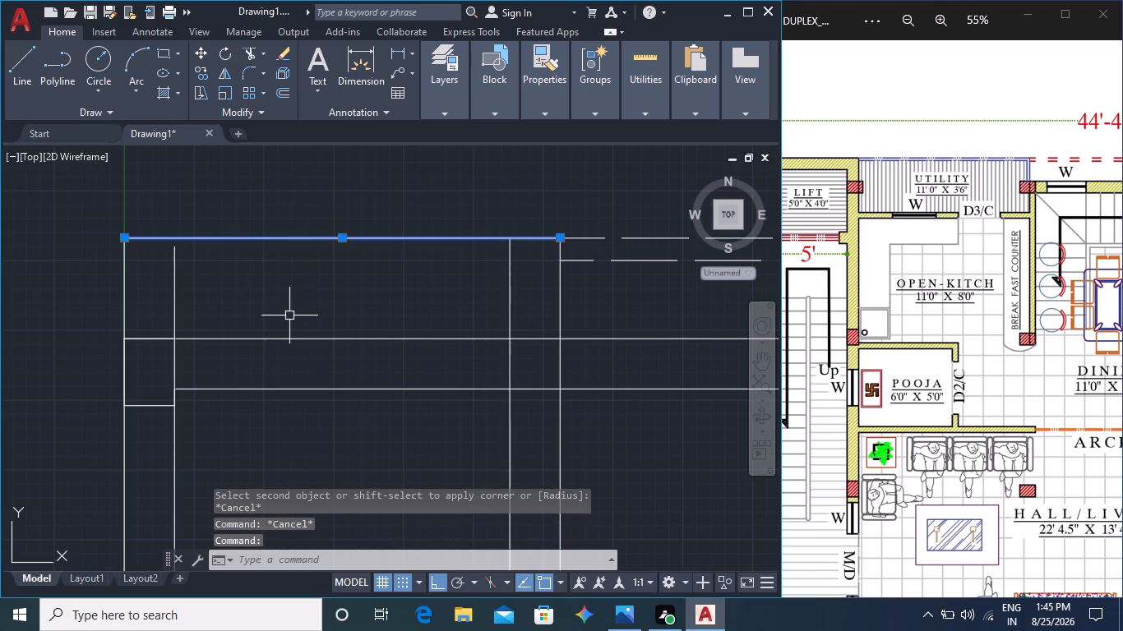
pyautogui.press('o')
pyautogui.press('Return')
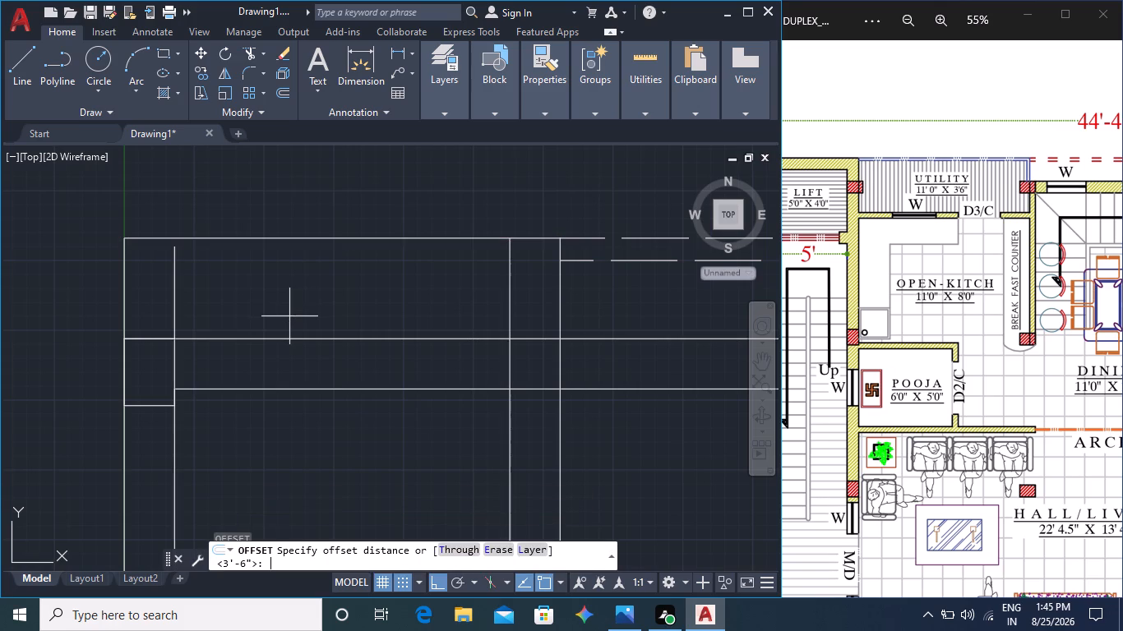
pyautogui.click(310, 240)
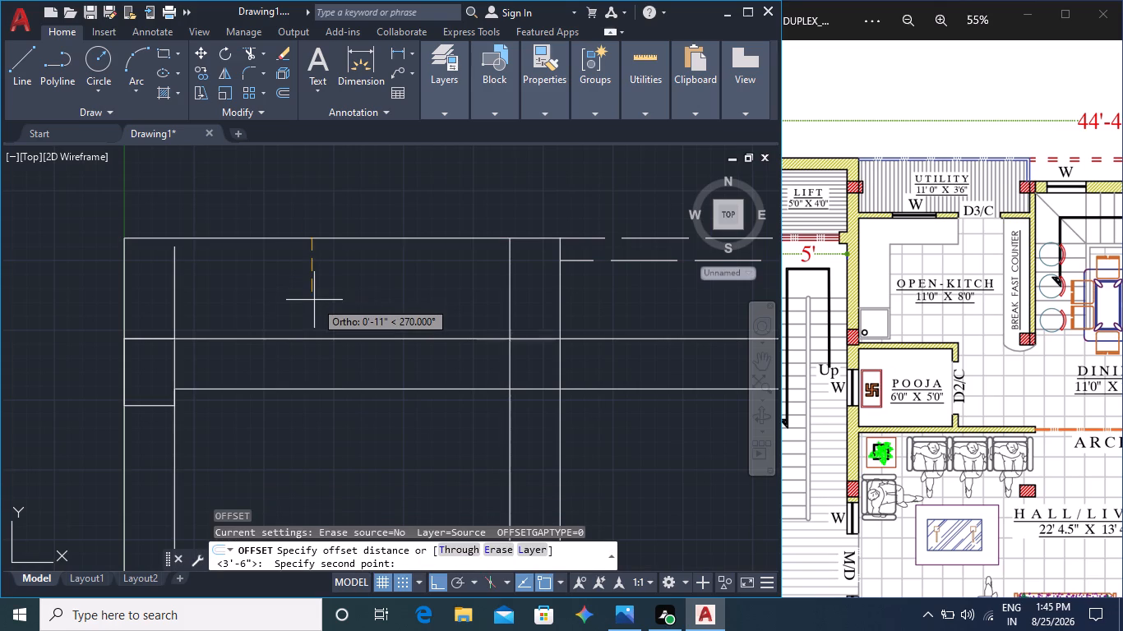
pyautogui.write('9"')
pyautogui.press('Return')
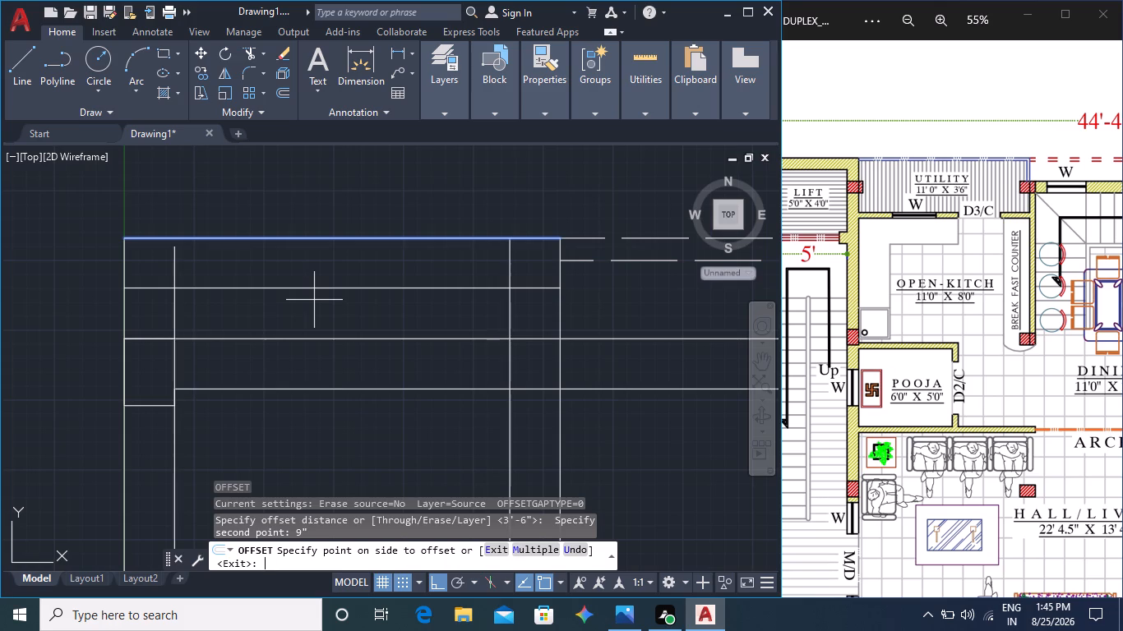
pyautogui.click(315, 301)
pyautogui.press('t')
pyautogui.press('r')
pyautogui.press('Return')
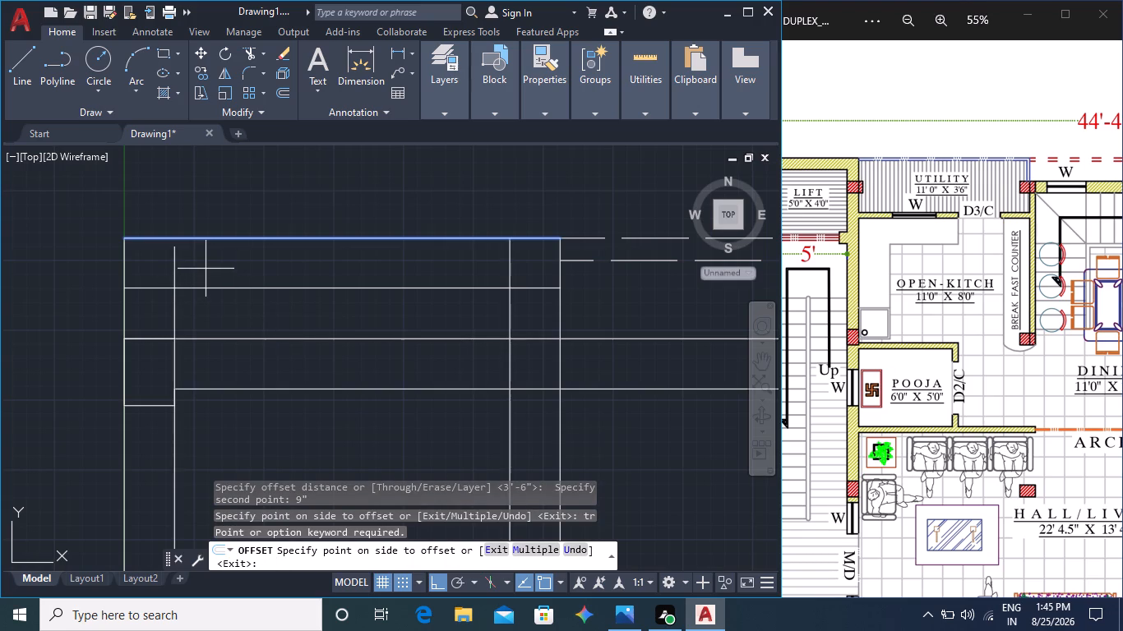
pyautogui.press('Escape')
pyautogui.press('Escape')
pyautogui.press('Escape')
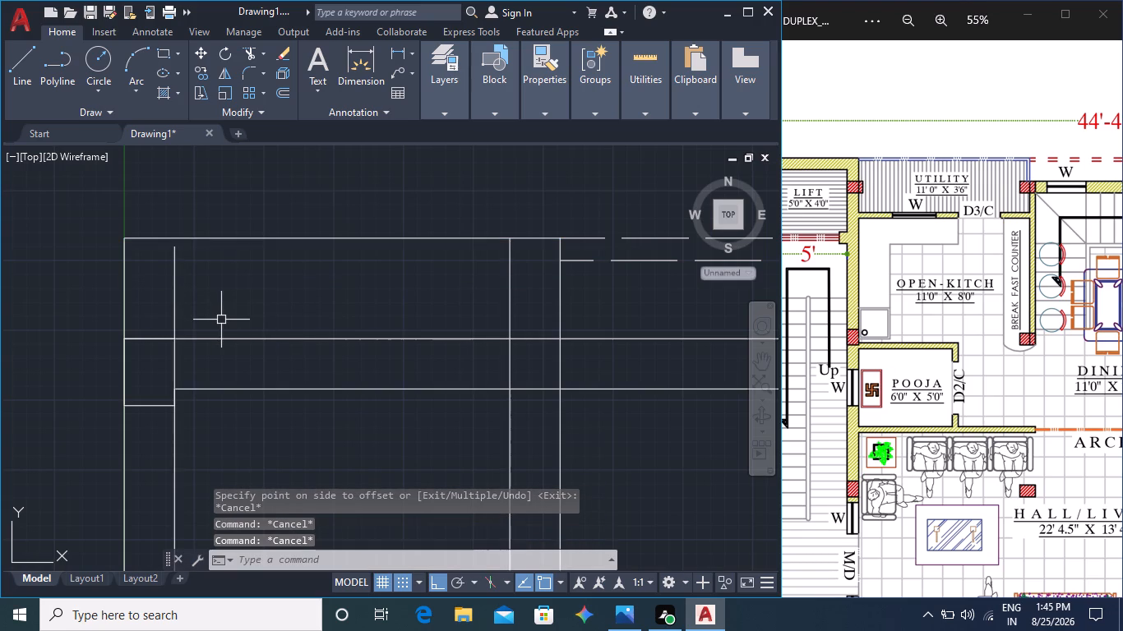
# Offset the top horizontal line north of the lift 9" to the south to form the wall thickness.
pyautogui.press('space')
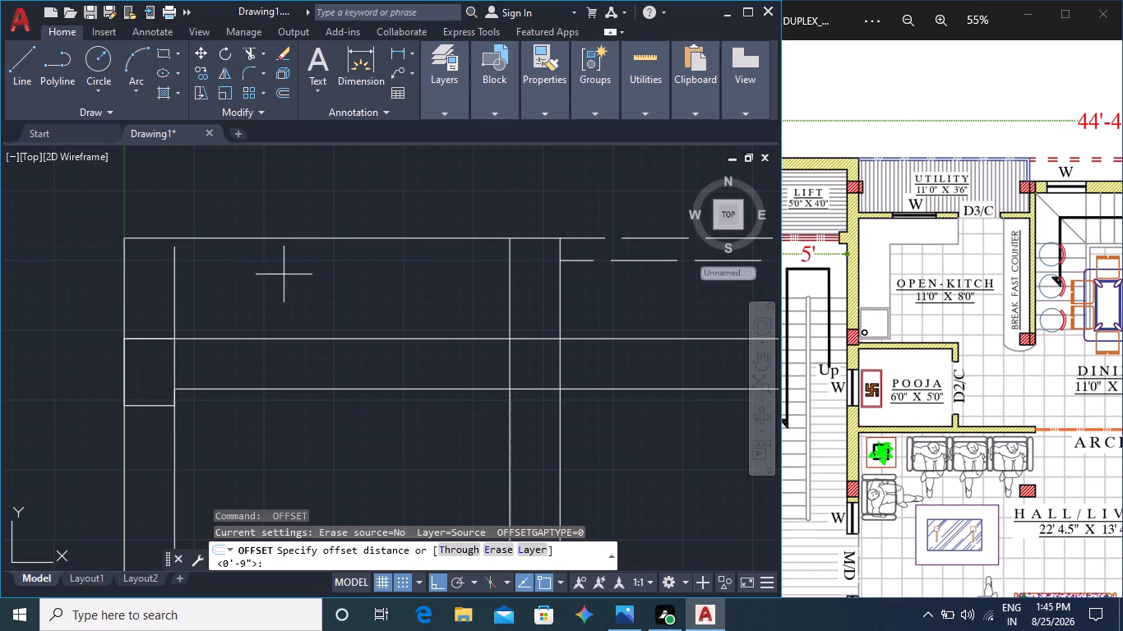
pyautogui.click(275, 240)
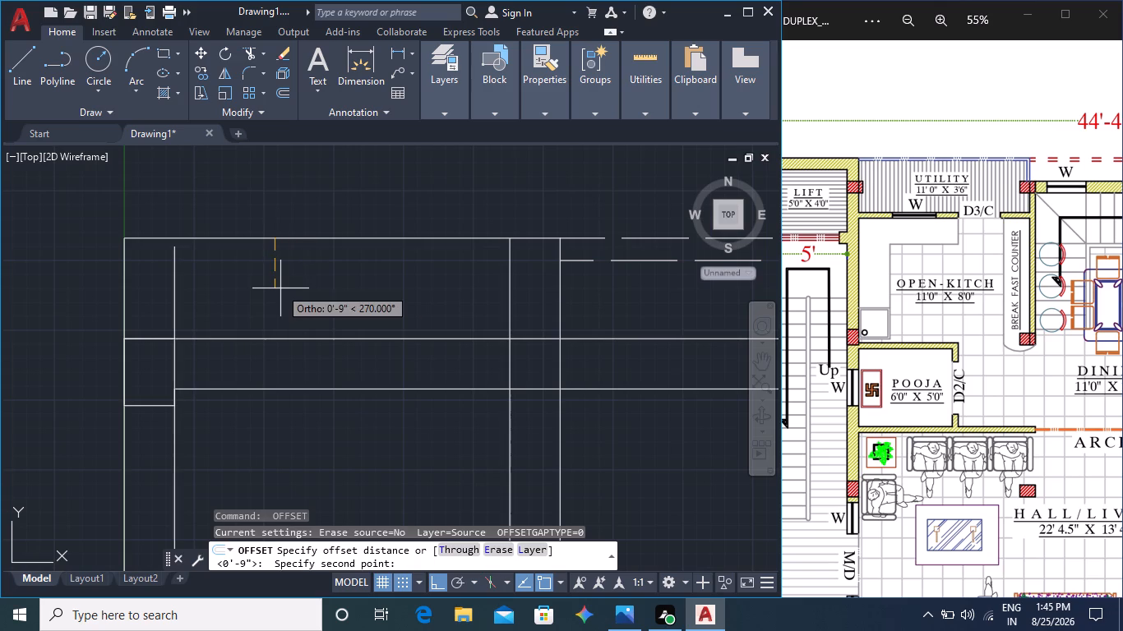
pyautogui.press('Return')
pyautogui.click(279, 241)
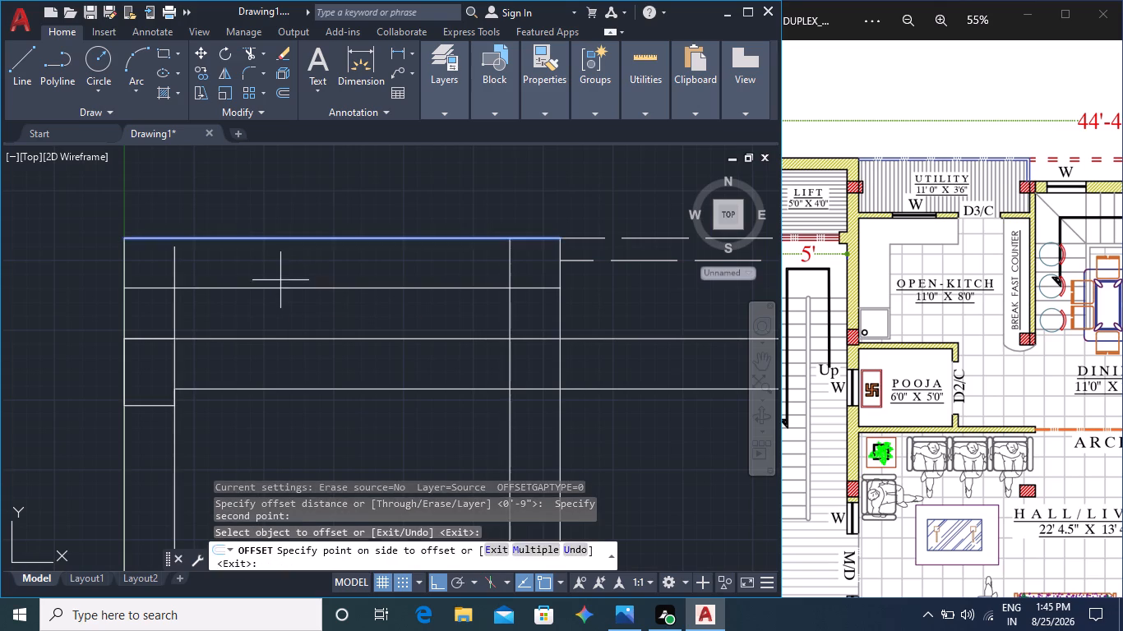
pyautogui.click(281, 281)
pyautogui.press('Escape')
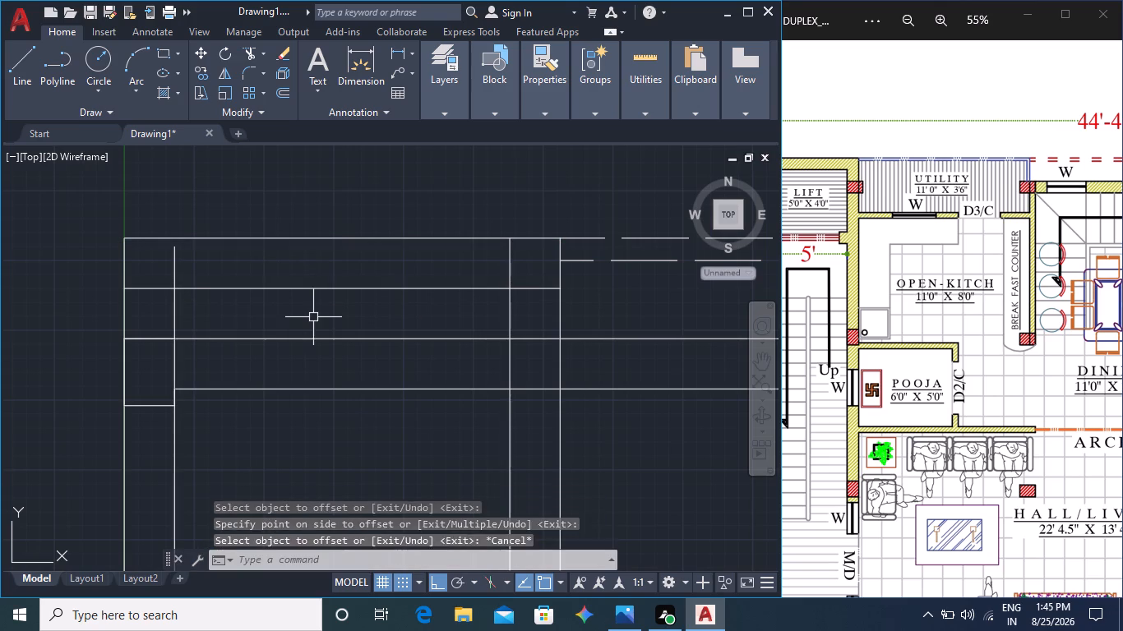
pyautogui.press('Escape')
pyautogui.press('Escape')
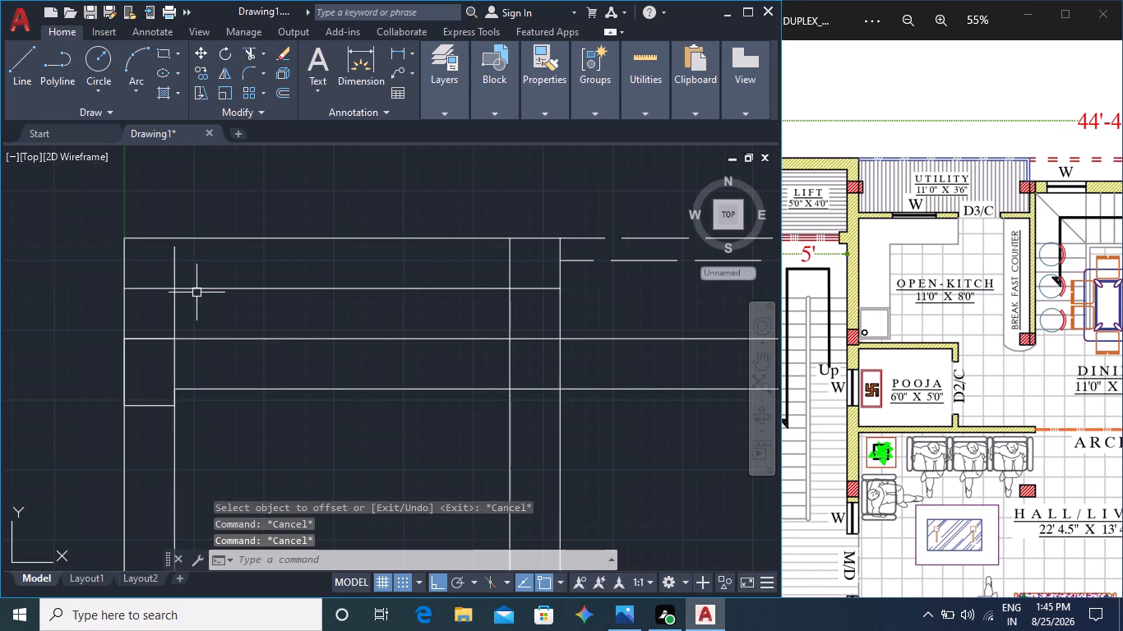
# Trim the overlapping ends where the new inner north wall line meets the inner lines of the lift's west and east walls.
pyautogui.write('tr')
pyautogui.press('Return')
pyautogui.click(199, 272)
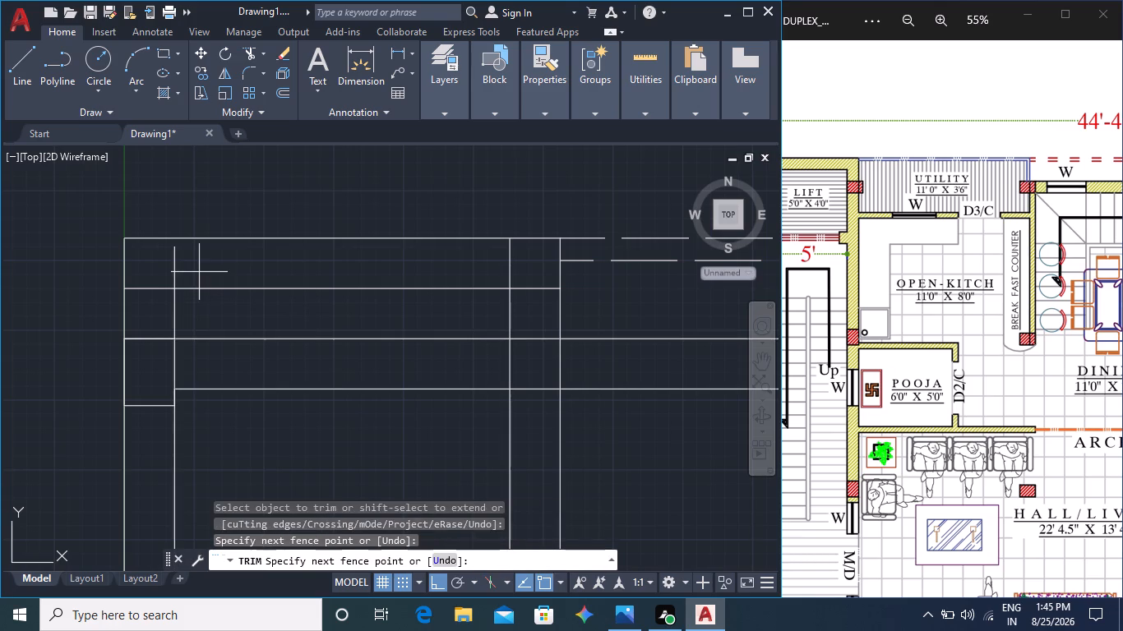
pyautogui.click(156, 271)
pyautogui.click(156, 278)
pyautogui.click(156, 302)
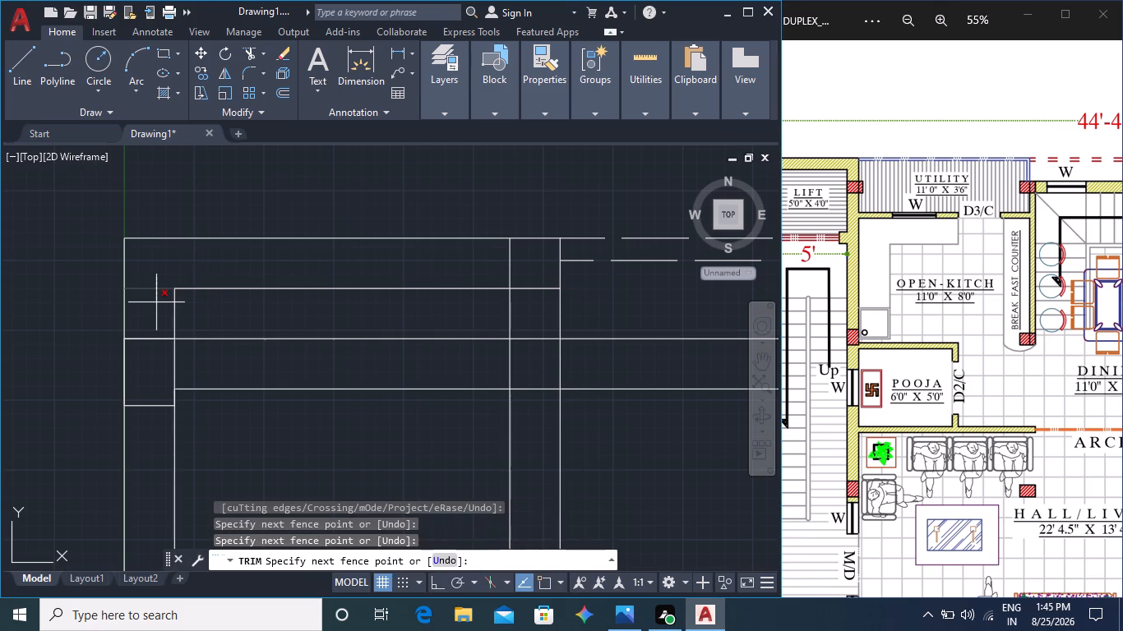
pyautogui.click(527, 313)
pyautogui.click(515, 274)
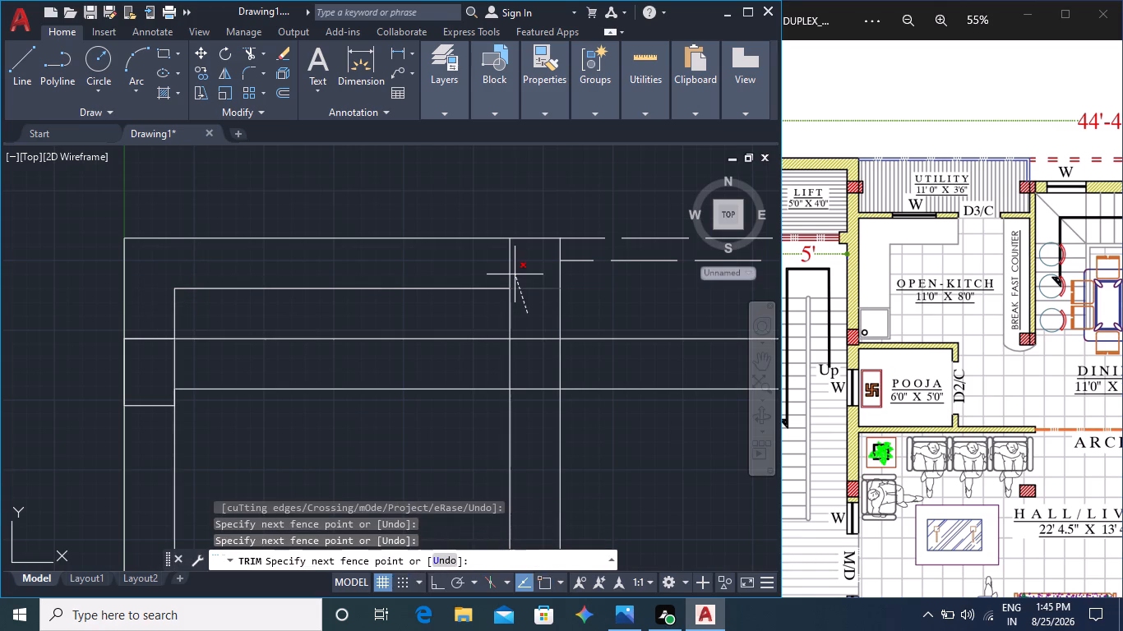
pyautogui.click(530, 282)
pyautogui.click(472, 263)
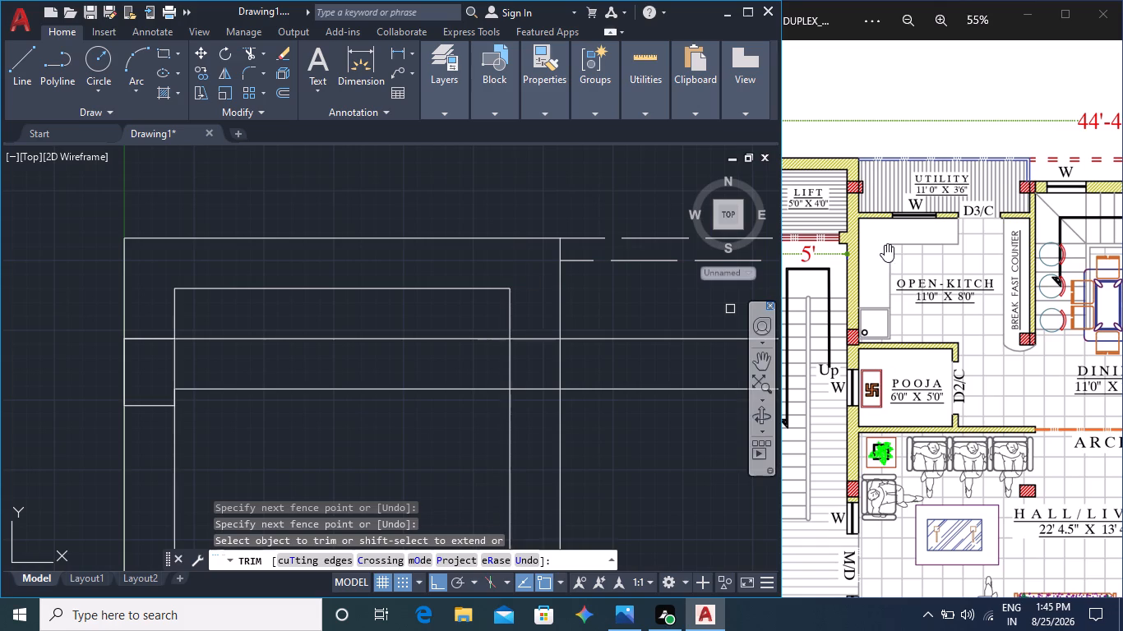
# Trim the two former north wall lines out of the lift interior and out of the thickness of its east wall.
pyautogui.middleClick(867, 234)
pyautogui.moveTo(857, 236); pyautogui.dragTo(865, 232, button='middle')
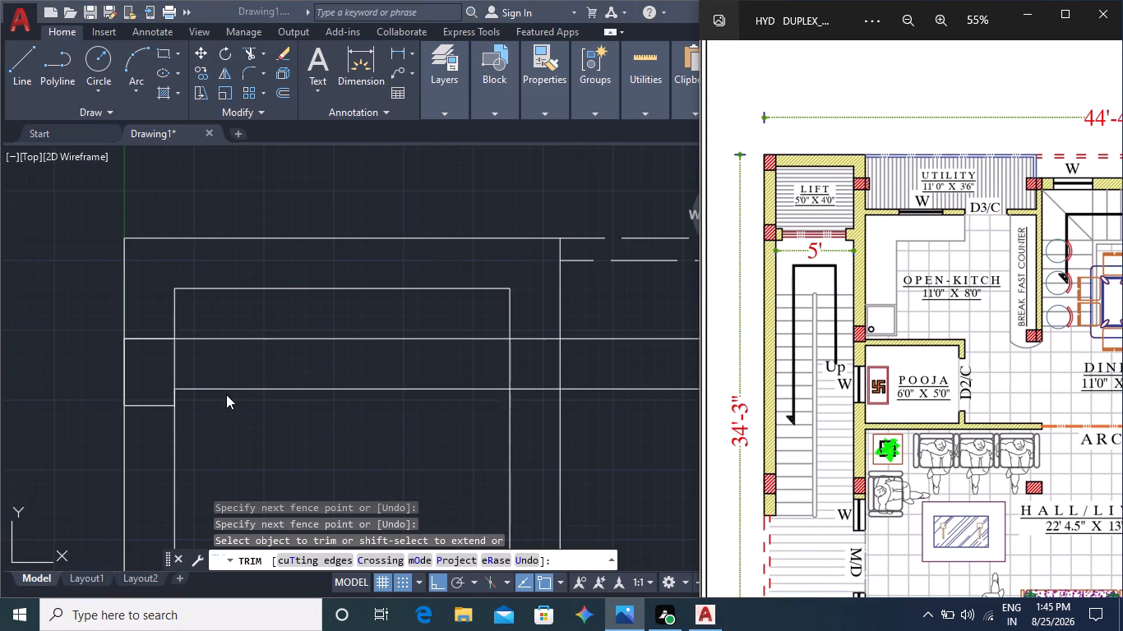
pyautogui.moveTo(264, 419); pyautogui.dragTo(260, 414, button='middle')
pyautogui.moveTo(260, 414); pyautogui.dragTo(271, 374, button='middle')
pyautogui.moveTo(300, 417); pyautogui.dragTo(301, 362, button='middle')
pyautogui.click(374, 366)
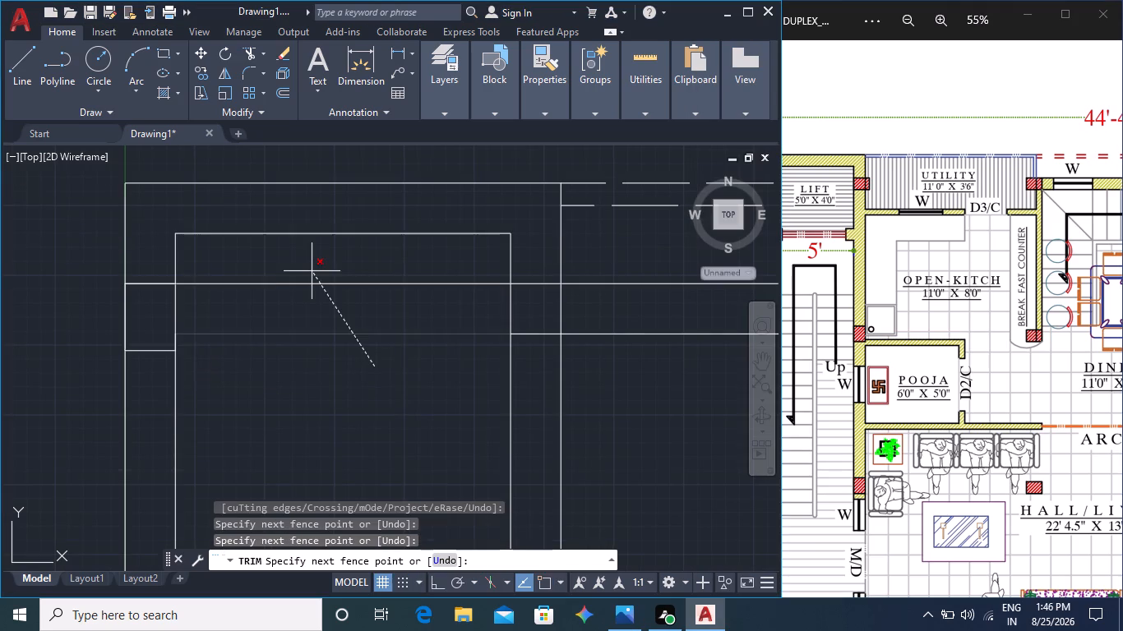
pyautogui.click(307, 265)
pyautogui.click(541, 369)
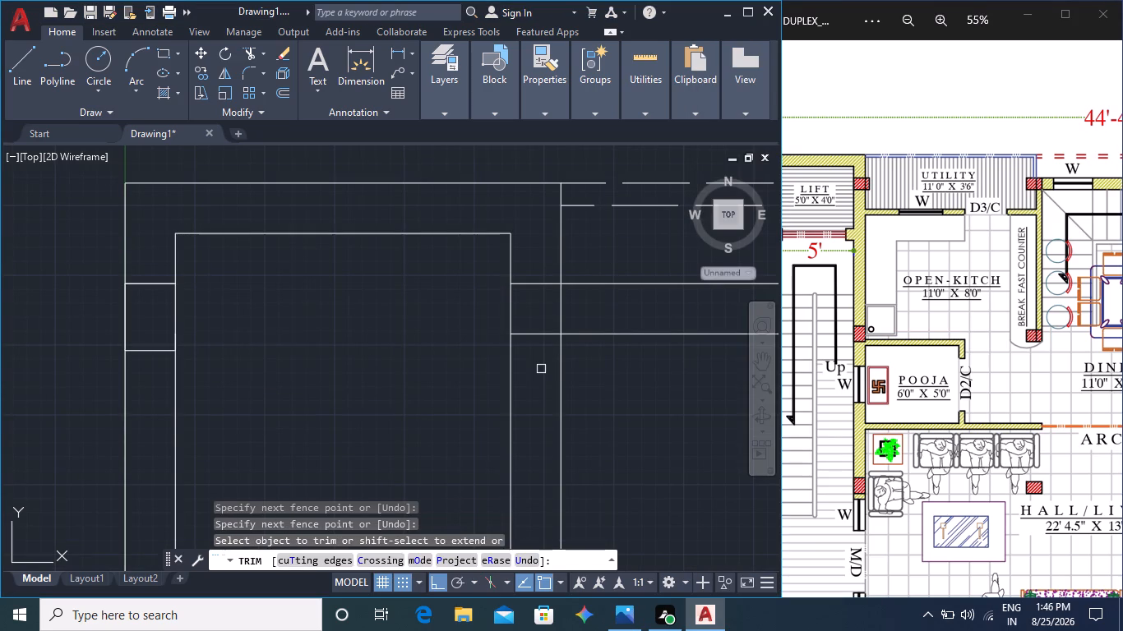
pyautogui.click(544, 249)
pyautogui.moveTo(535, 361); pyautogui.dragTo(479, 341, button='middle')
pyautogui.moveTo(496, 358); pyautogui.dragTo(451, 352, button='middle')
pyautogui.moveTo(523, 358); pyautogui.dragTo(464, 356, button='middle')
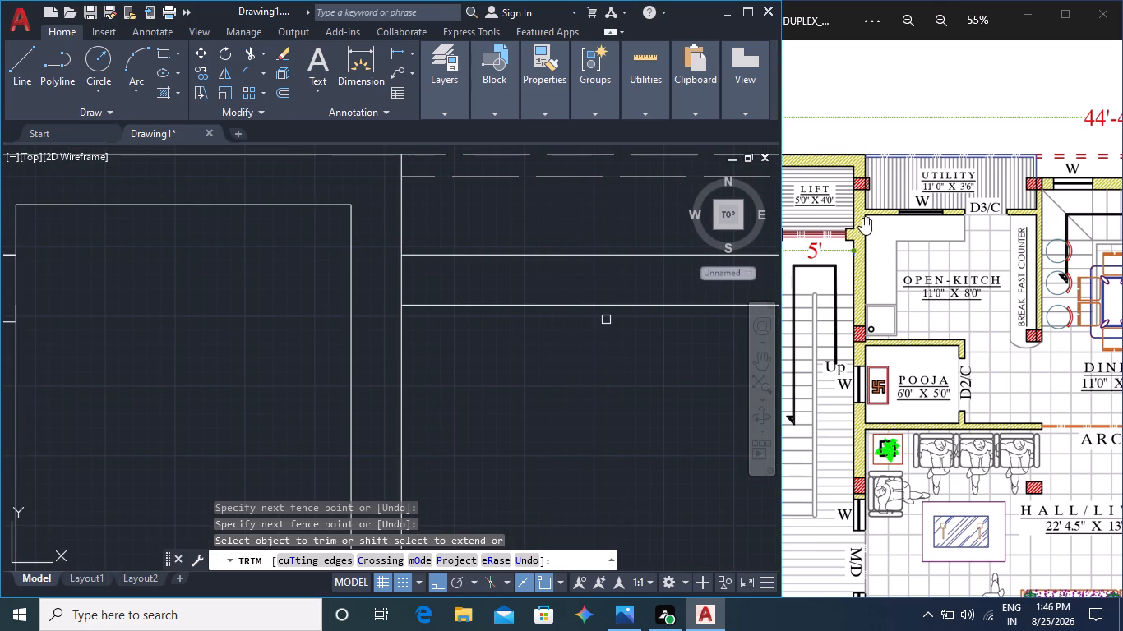
pyautogui.middleClick(464, 350)
pyautogui.moveTo(355, 330); pyautogui.dragTo(451, 347, button='middle')
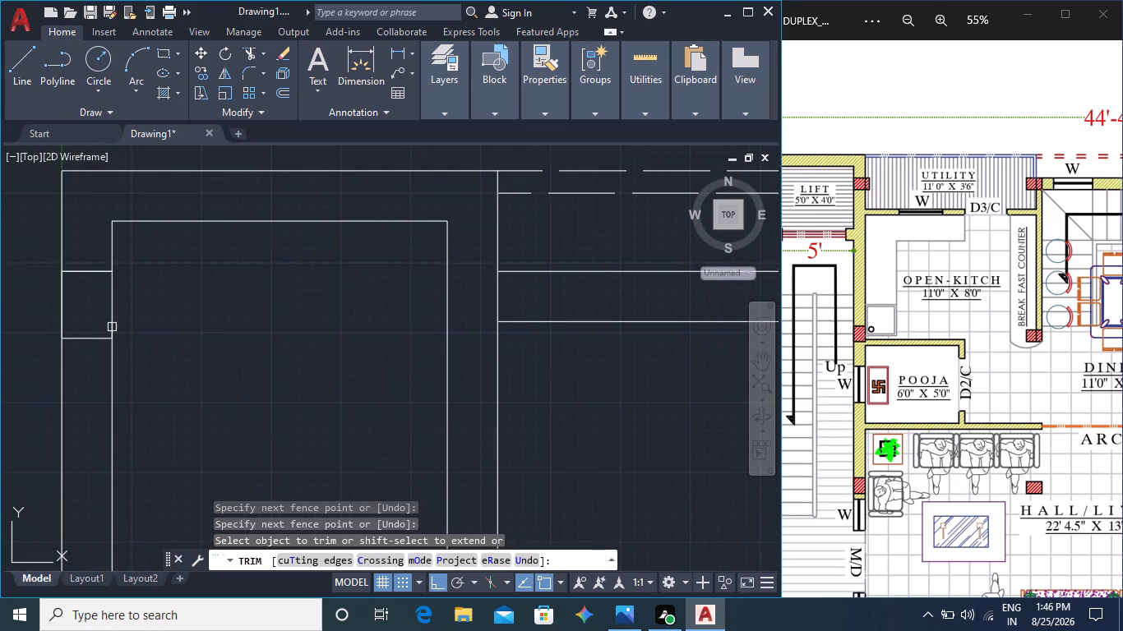
pyautogui.press('Escape')
pyautogui.press('Escape')
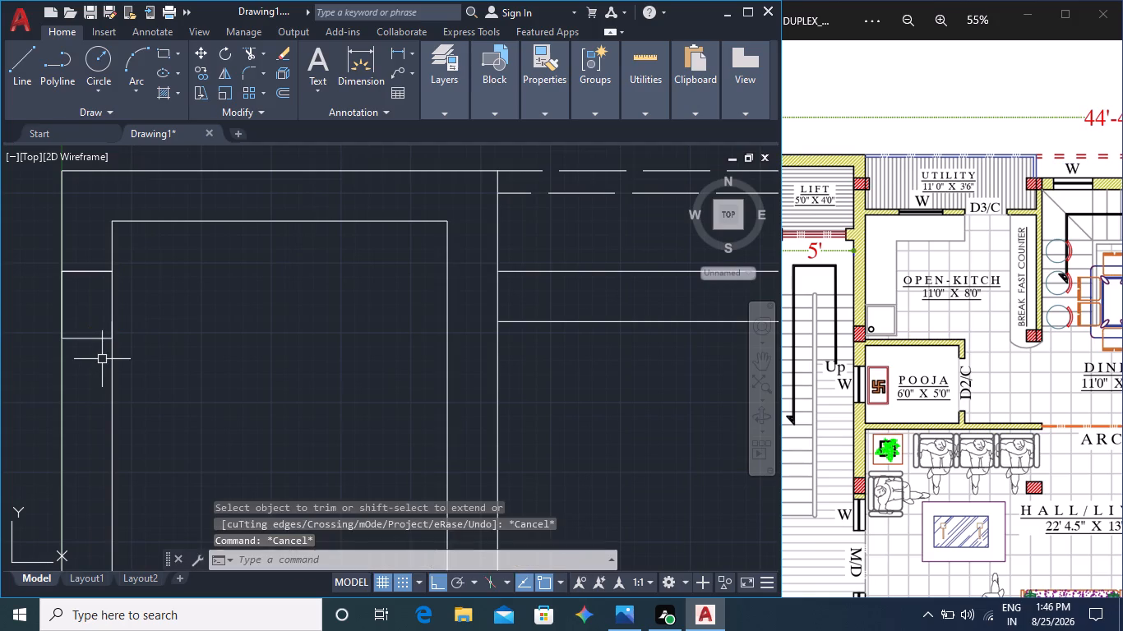
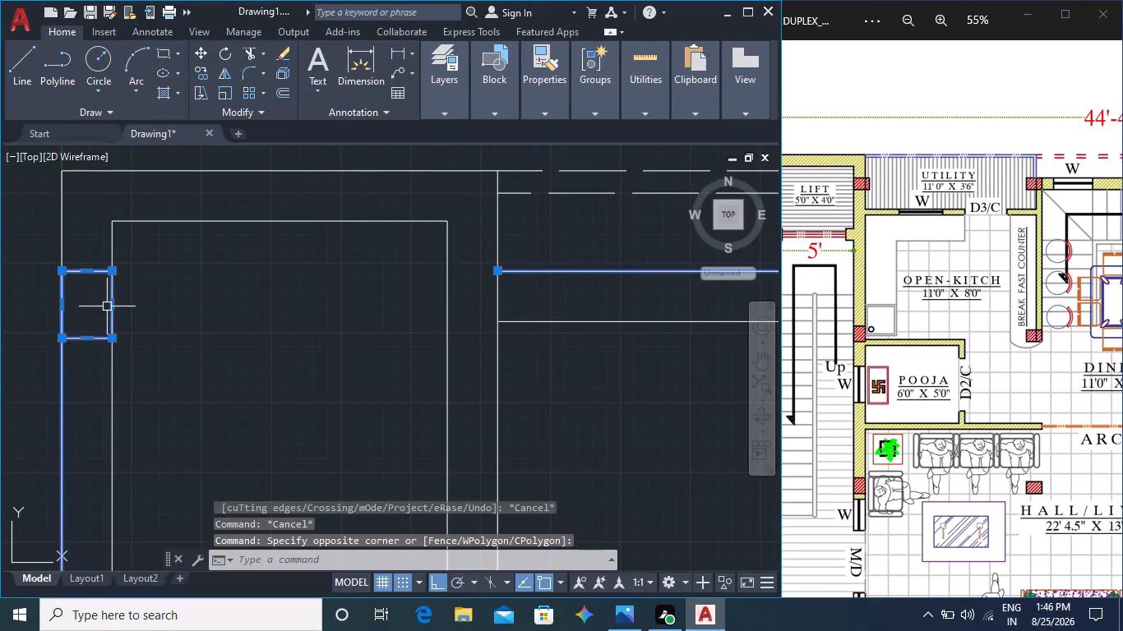
# Copy the column rectangle from the lift shaft's left wall straight across to its right wall at the same level.
pyautogui.press('Escape')
pyautogui.press('Escape')
pyautogui.click(93, 340)
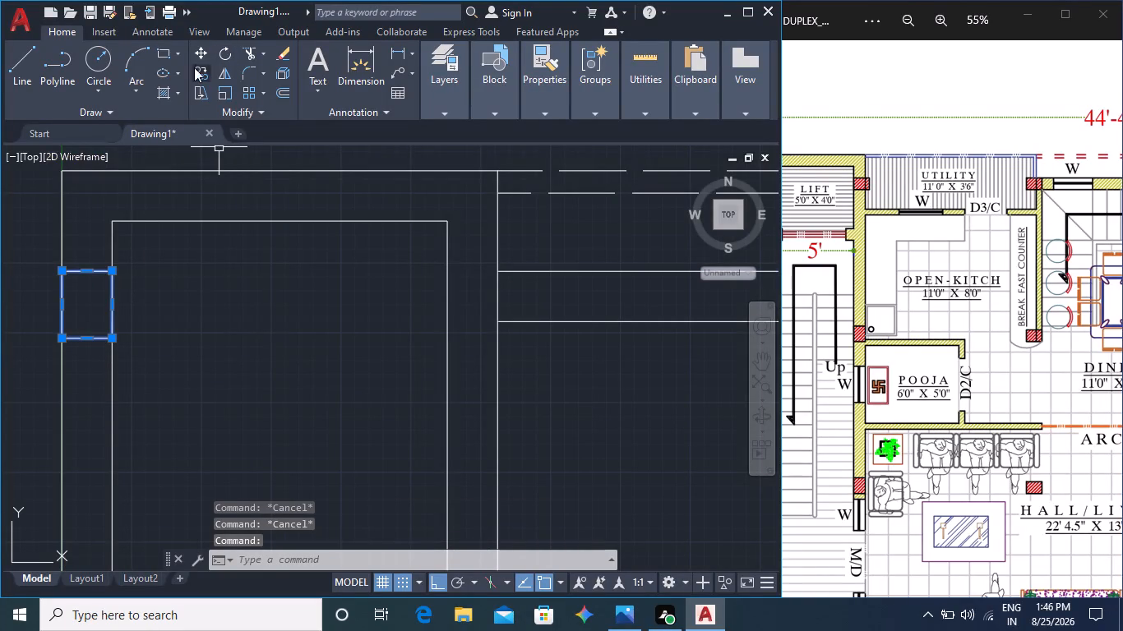
pyautogui.click(221, 52)
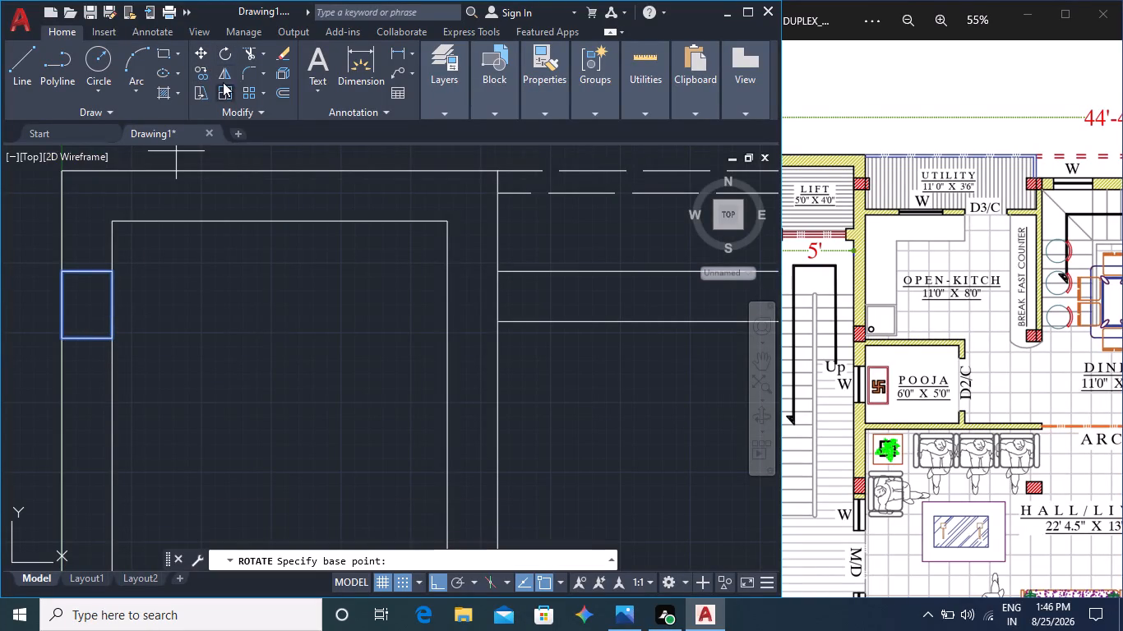
pyautogui.click(206, 73)
pyautogui.click(92, 341)
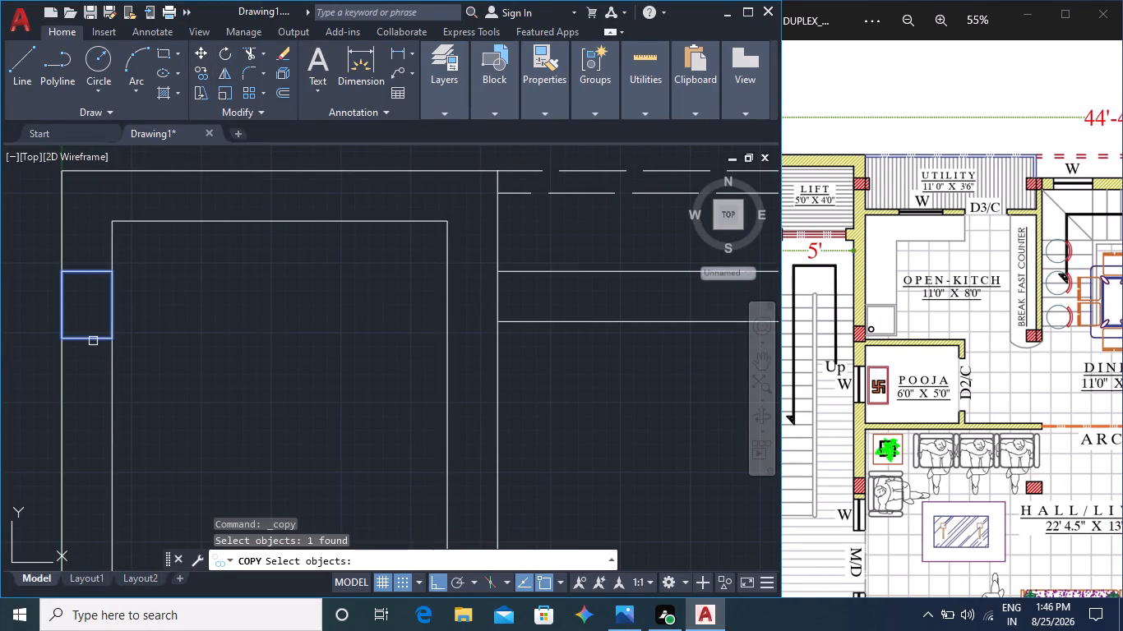
pyautogui.press('Return')
pyautogui.click(108, 338)
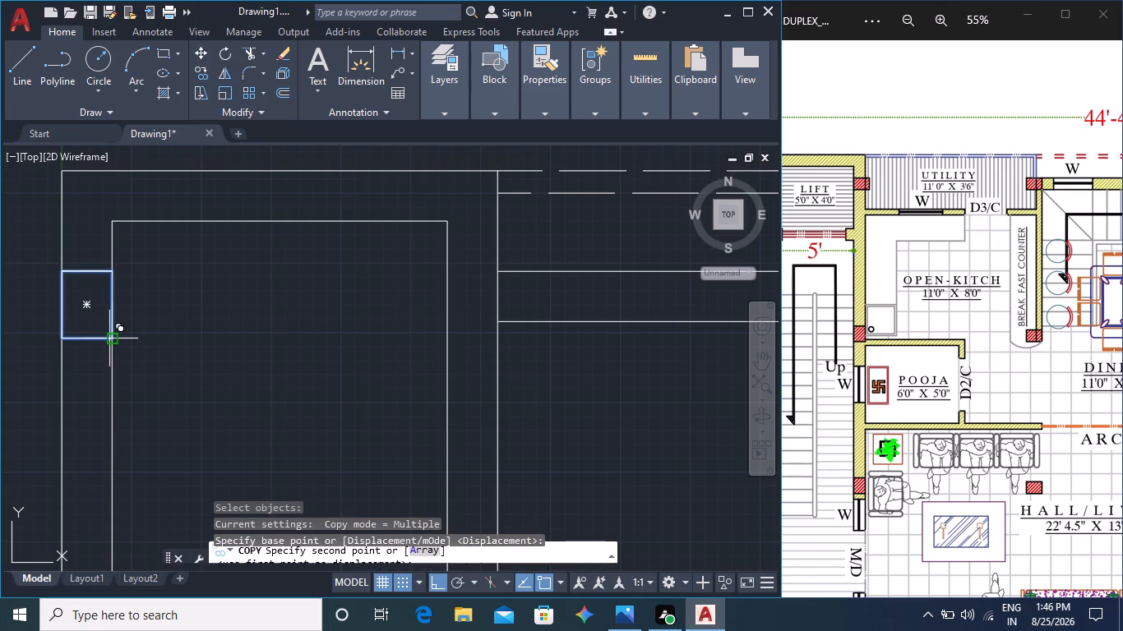
pyautogui.click(498, 339)
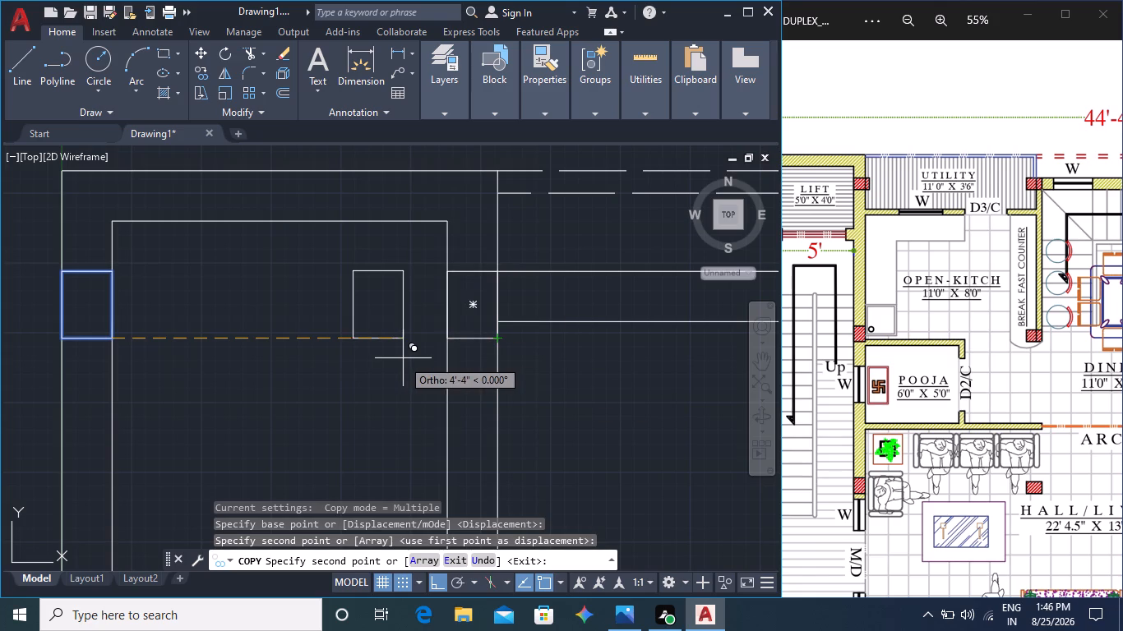
pyautogui.press('F8')
pyautogui.middleClick(909, 385)
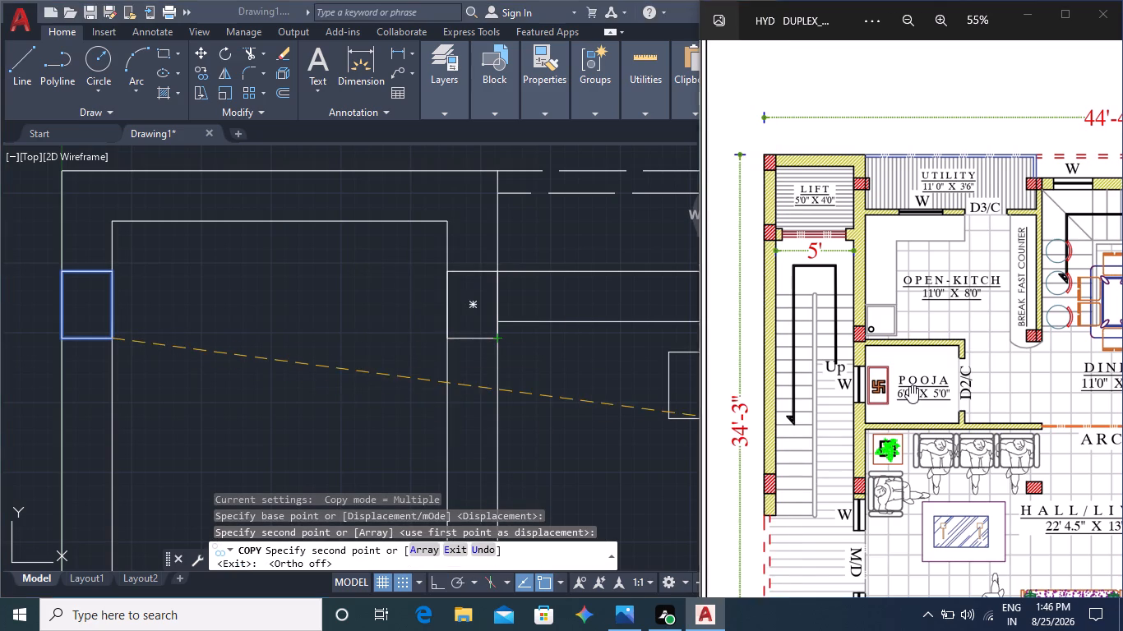
pyautogui.moveTo(843, 379); pyautogui.dragTo(961, 344, button='middle')
pyautogui.middleClick(283, 356)
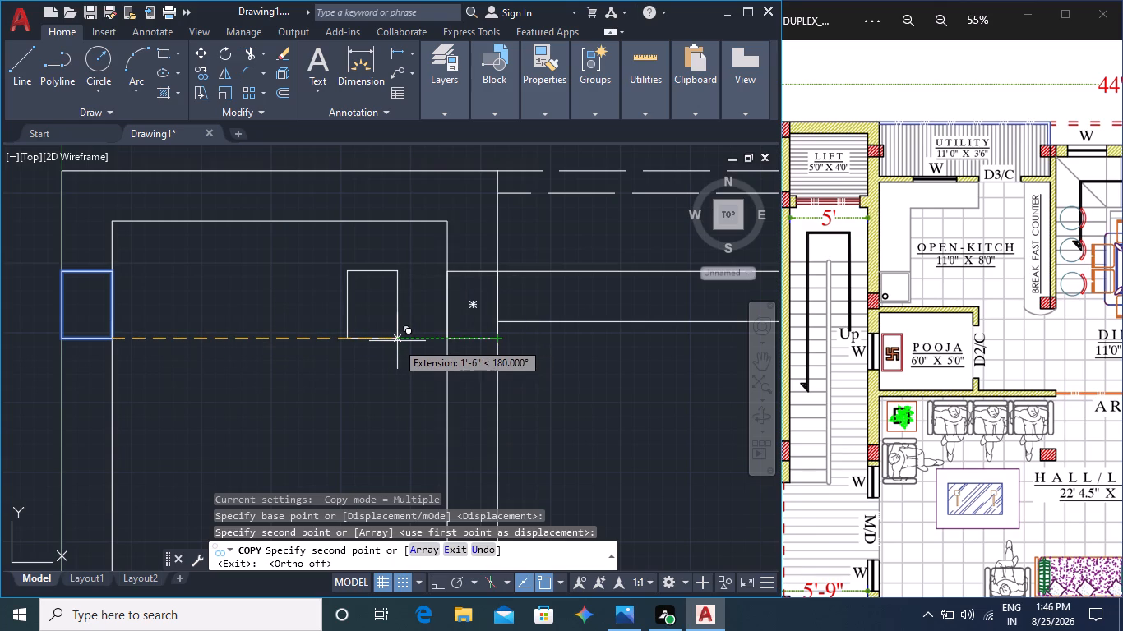
pyautogui.press('Escape')
pyautogui.press('Escape')
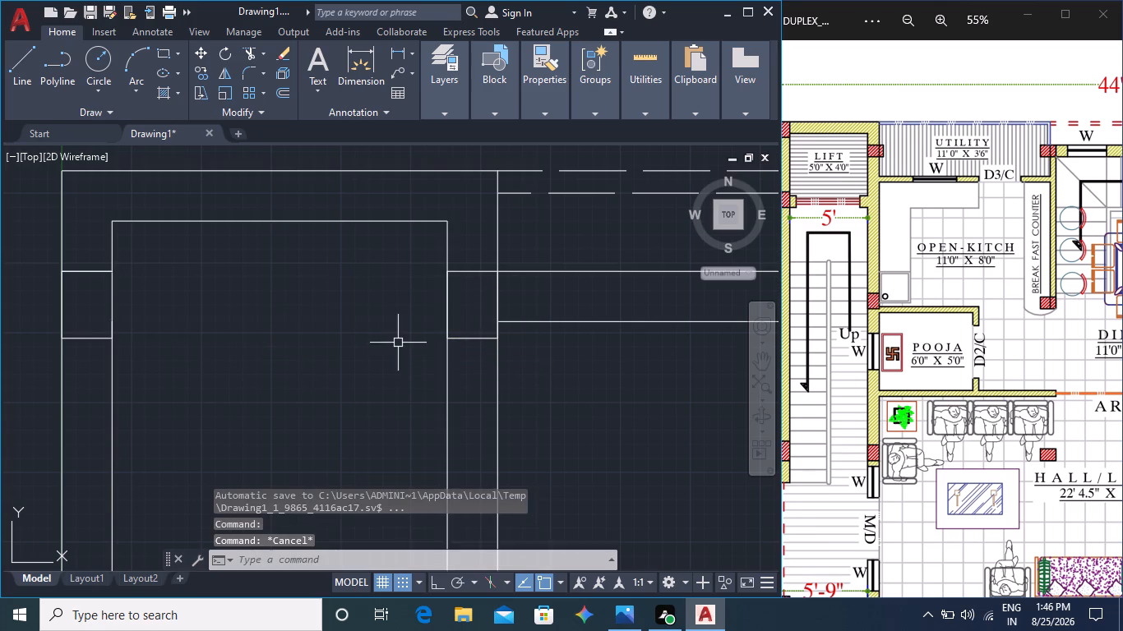
# Copy the left-wall column rectangle to the outer top-left corner of the lift shaft, using its upper-left corner as base point.
pyautogui.scroll(-2, 645, 356)
pyautogui.middleClick(1006, 270)
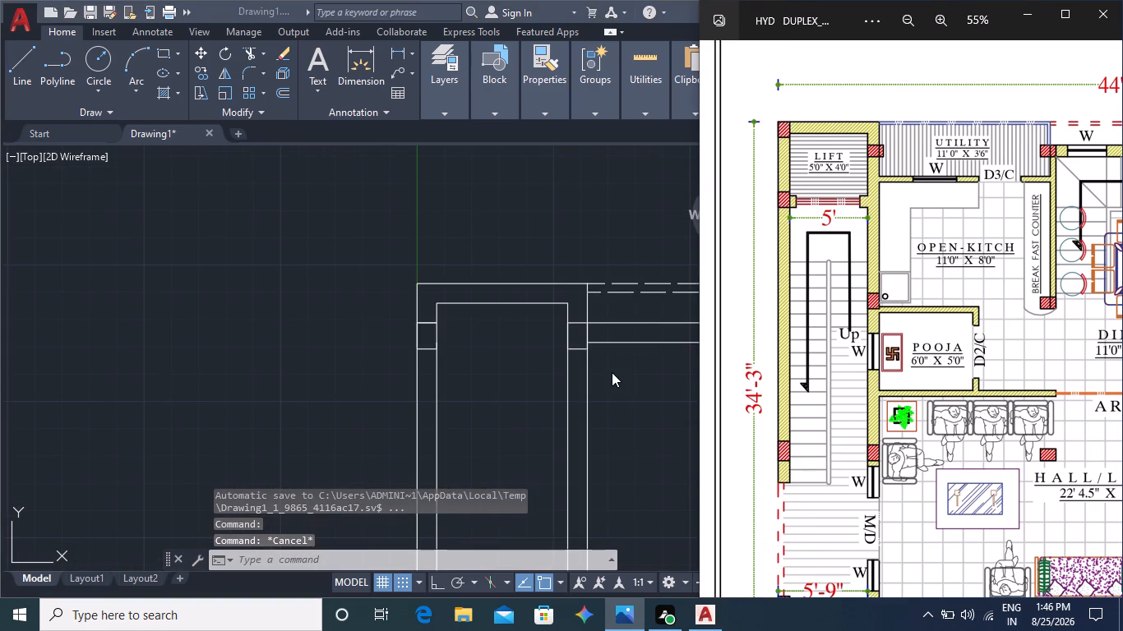
pyautogui.moveTo(612, 362); pyautogui.dragTo(542, 366, button='middle')
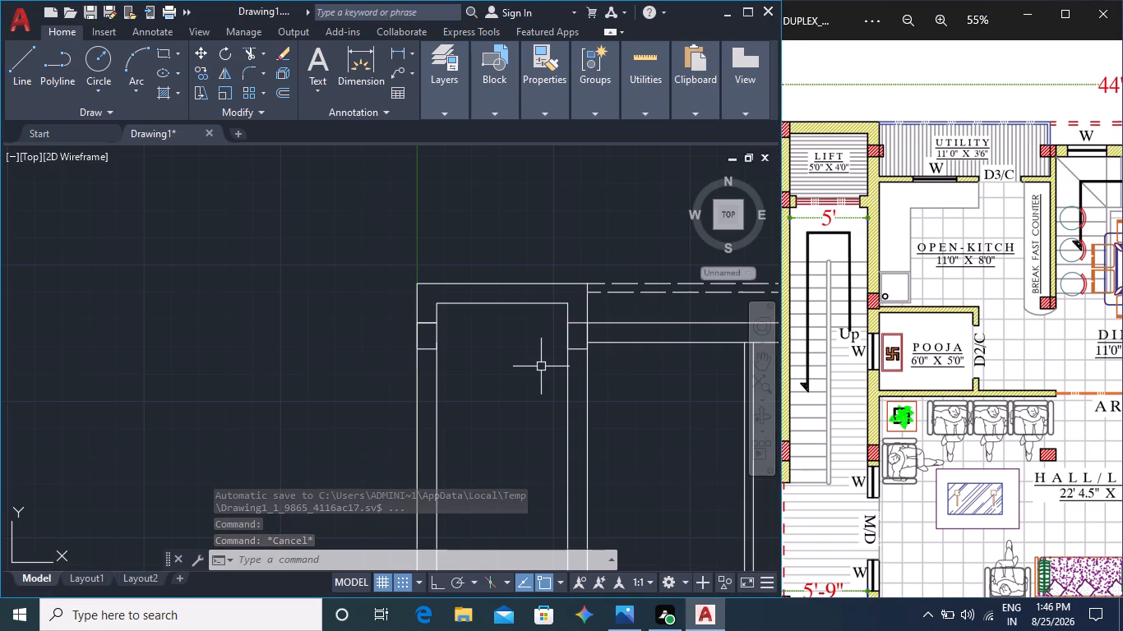
pyautogui.moveTo(581, 373); pyautogui.dragTo(452, 362, button='middle')
pyautogui.moveTo(571, 370); pyautogui.dragTo(427, 345, button='middle')
pyautogui.moveTo(520, 373); pyautogui.dragTo(520, 335, button='middle')
pyautogui.middleClick(1039, 343)
pyautogui.moveTo(845, 348); pyautogui.dragTo(945, 340, button='middle')
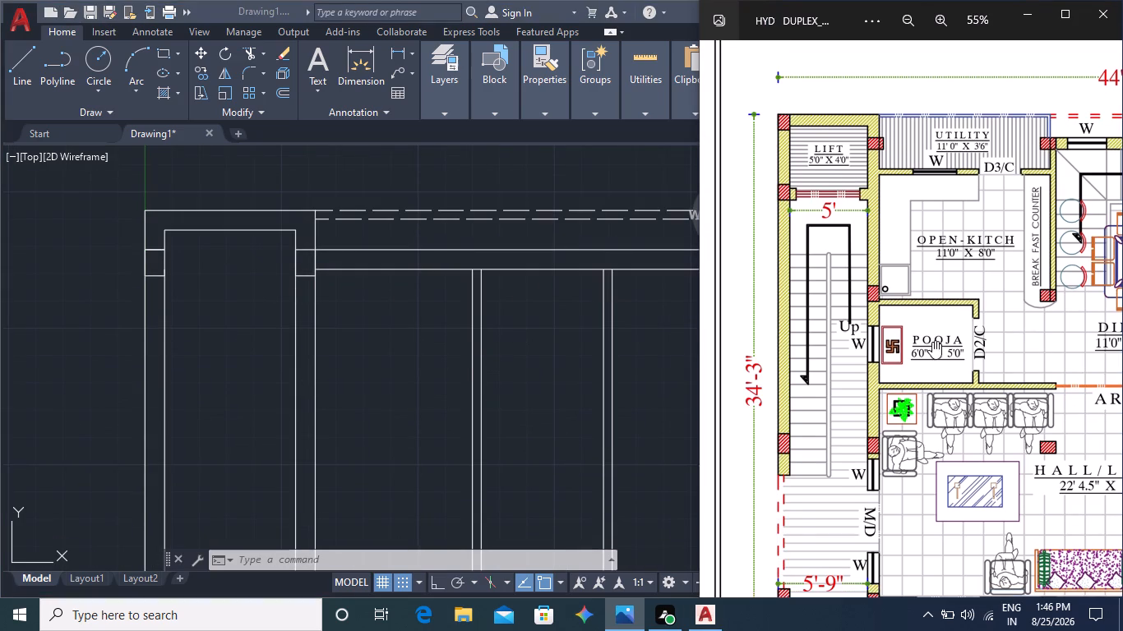
pyautogui.scroll(3, 202, 273)
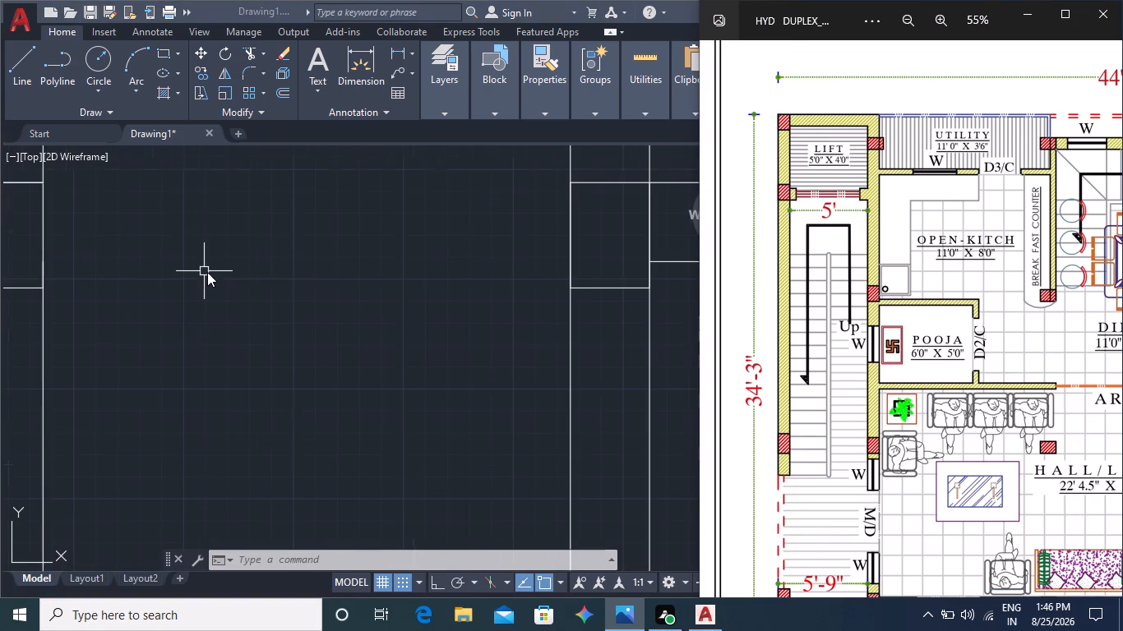
pyautogui.scroll(-2, 172, 264)
pyautogui.moveTo(169, 266); pyautogui.dragTo(381, 306, button='middle')
pyautogui.moveTo(304, 307); pyautogui.dragTo(617, 361, button='middle')
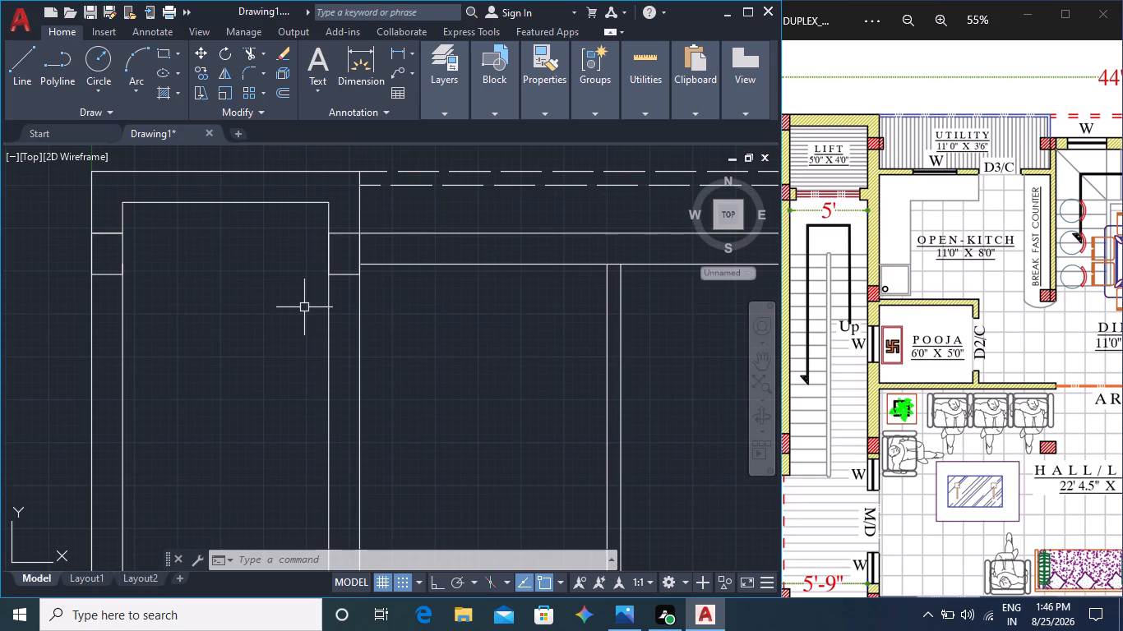
pyautogui.scroll(2, 413, 297)
pyautogui.click(414, 270)
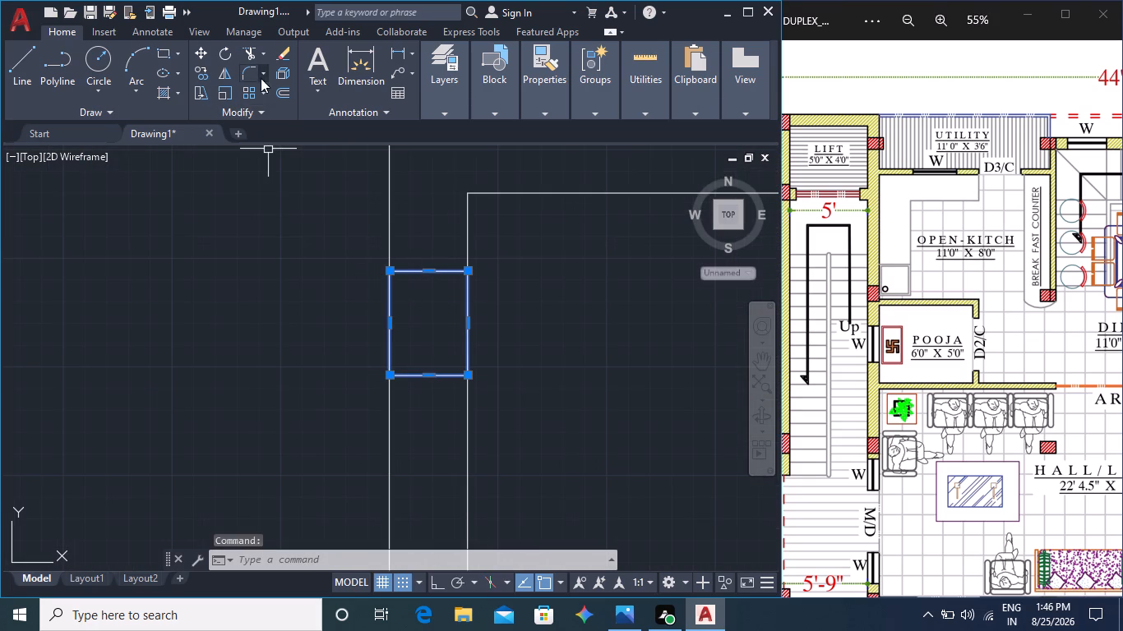
pyautogui.click(204, 76)
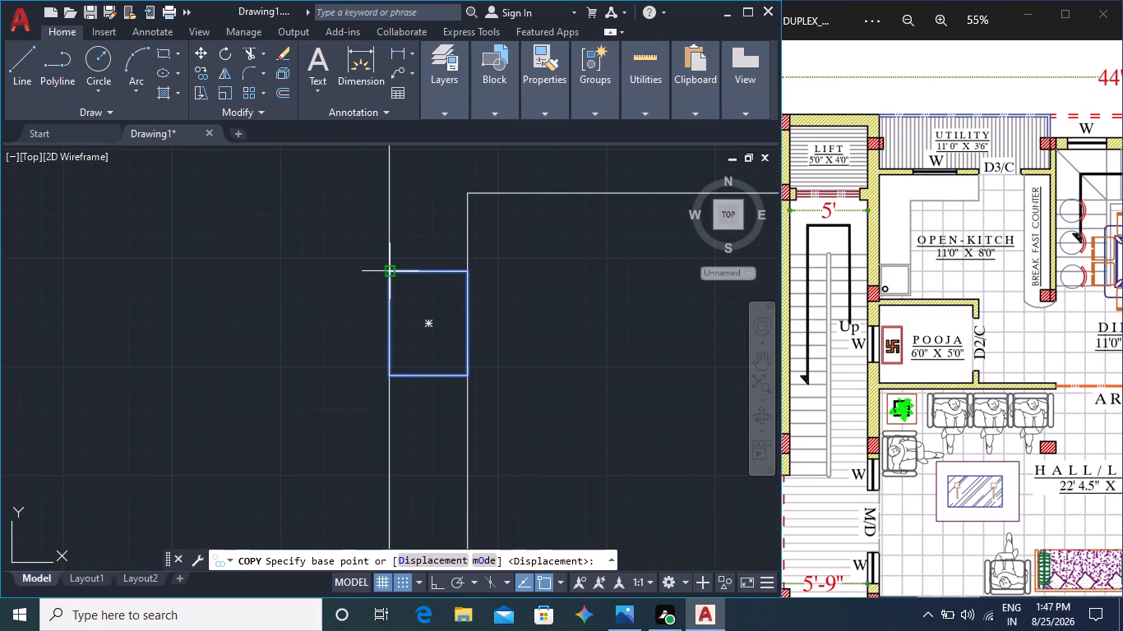
pyautogui.click(386, 269)
pyautogui.moveTo(397, 222); pyautogui.dragTo(409, 426, button='middle')
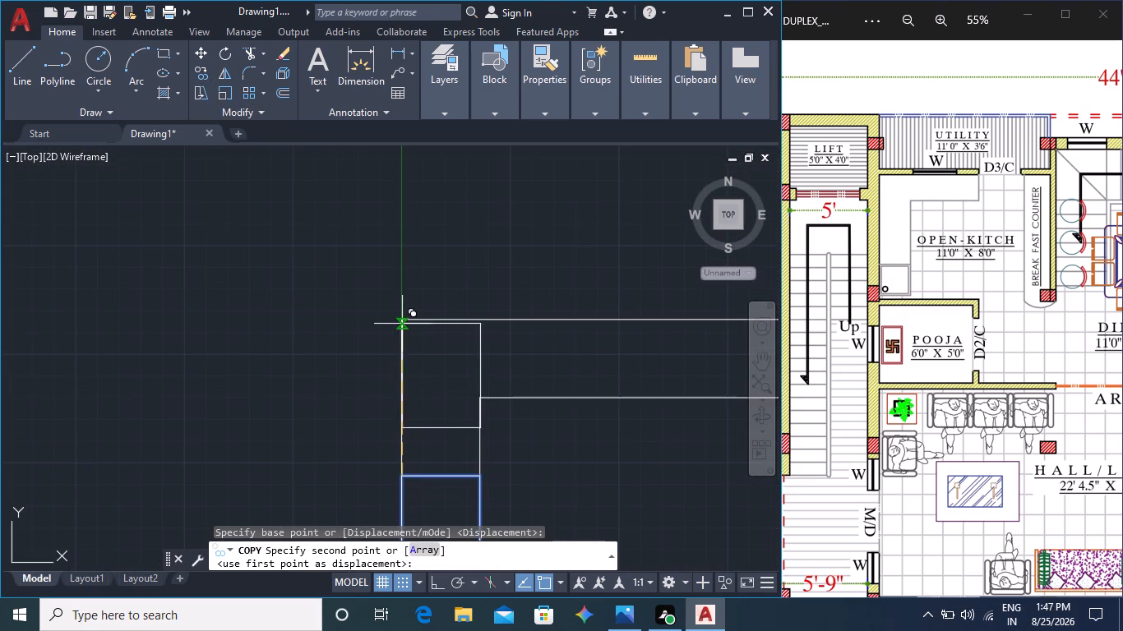
pyautogui.click(399, 320)
pyautogui.press('Escape')
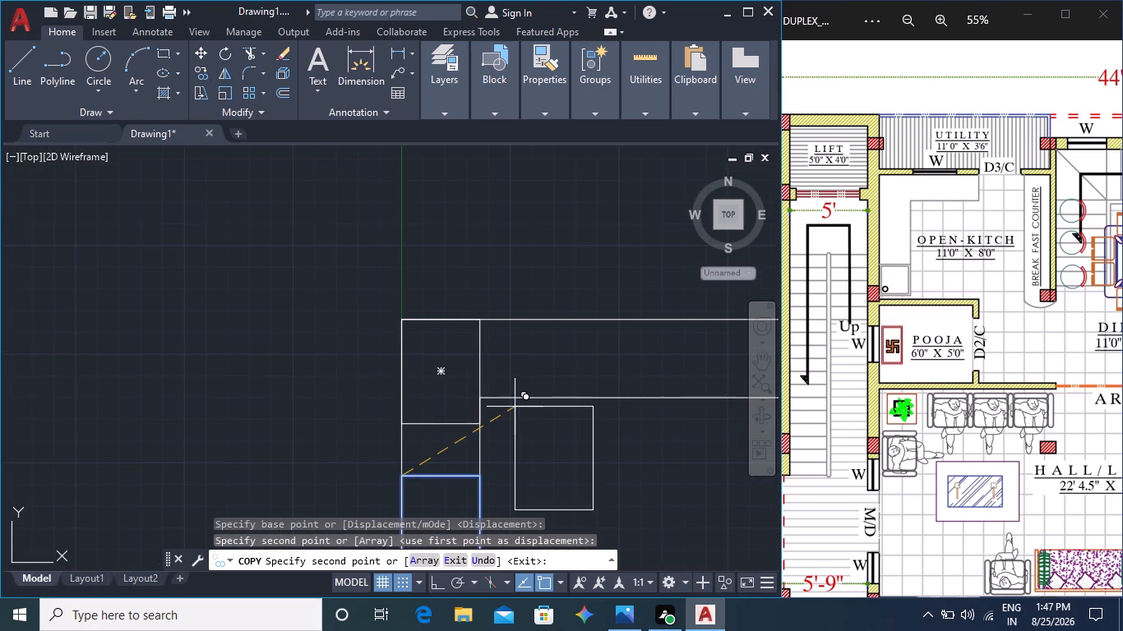
pyautogui.press('Escape')
# Erase the original column rectangle in the left wall, below the new corner column.
pyautogui.scroll(-1, 529, 412)
pyautogui.moveTo(956, 385); pyautogui.dragTo(946, 392, button='middle')
pyautogui.moveTo(553, 445); pyautogui.dragTo(559, 352, button='middle')
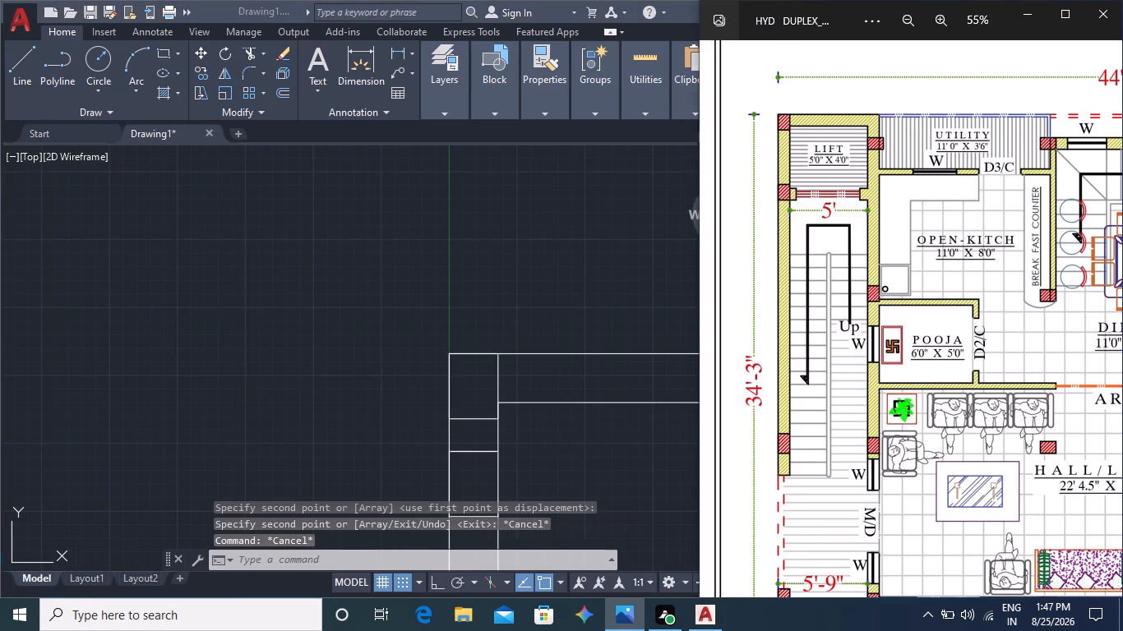
pyautogui.click(473, 450)
pyautogui.press('Delete')
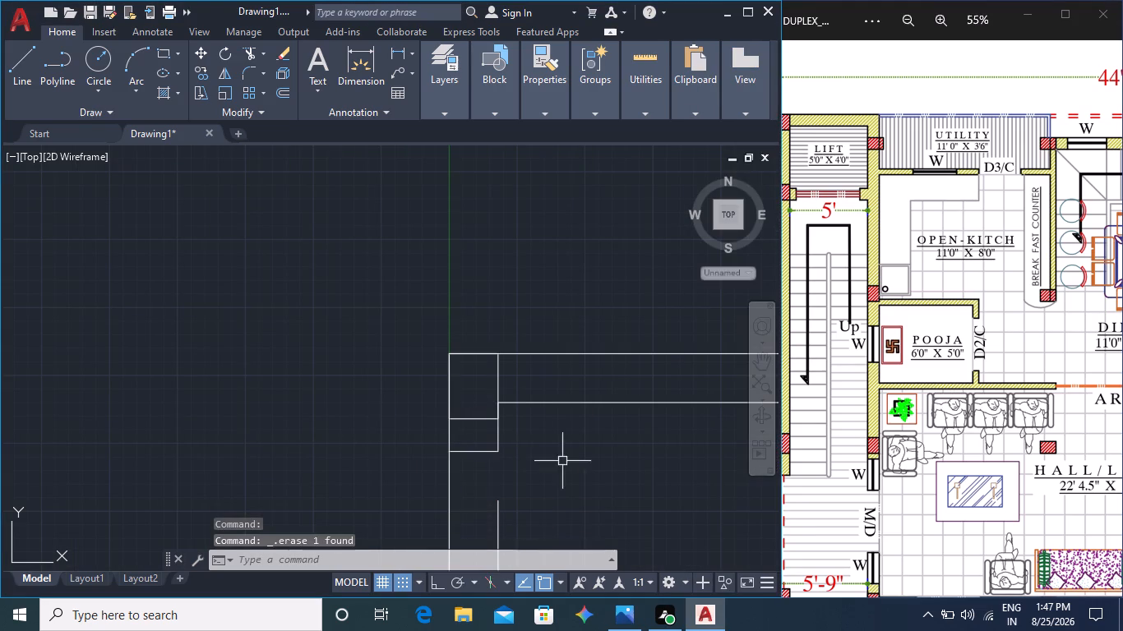
# Stretch the lower end of the left wall's short inner line down to the top of the inner line below, closing the gap.
pyautogui.moveTo(584, 457); pyautogui.dragTo(483, 412, button='middle')
pyautogui.moveTo(516, 440); pyautogui.dragTo(505, 411, button='middle')
pyautogui.scroll(2, 419, 405)
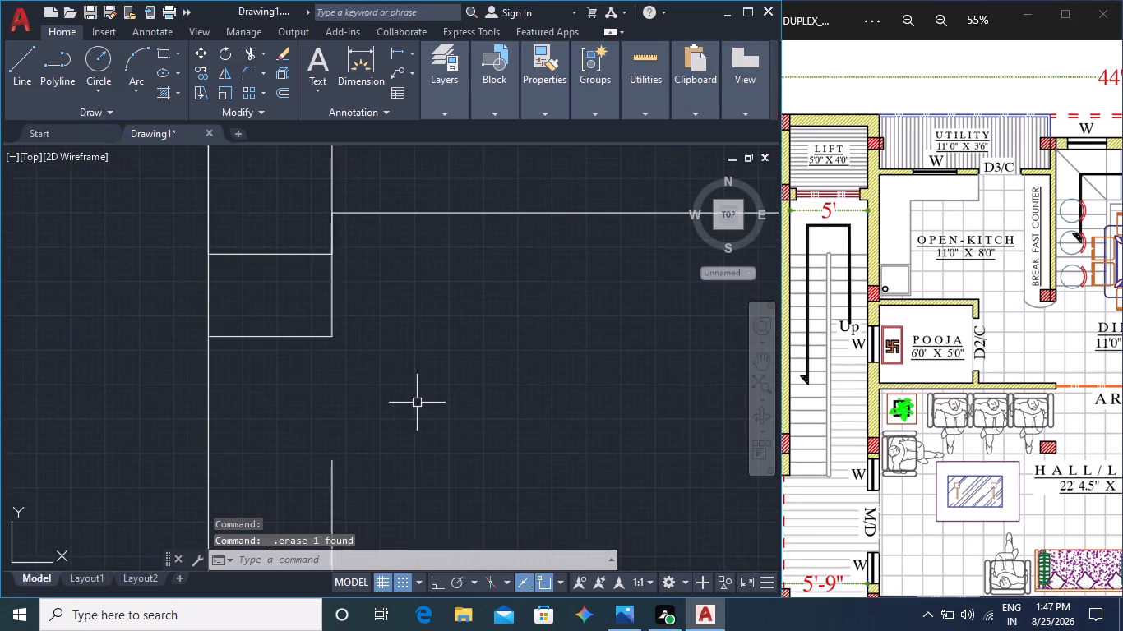
pyautogui.moveTo(419, 405); pyautogui.dragTo(496, 352, button='middle')
pyautogui.click(382, 280)
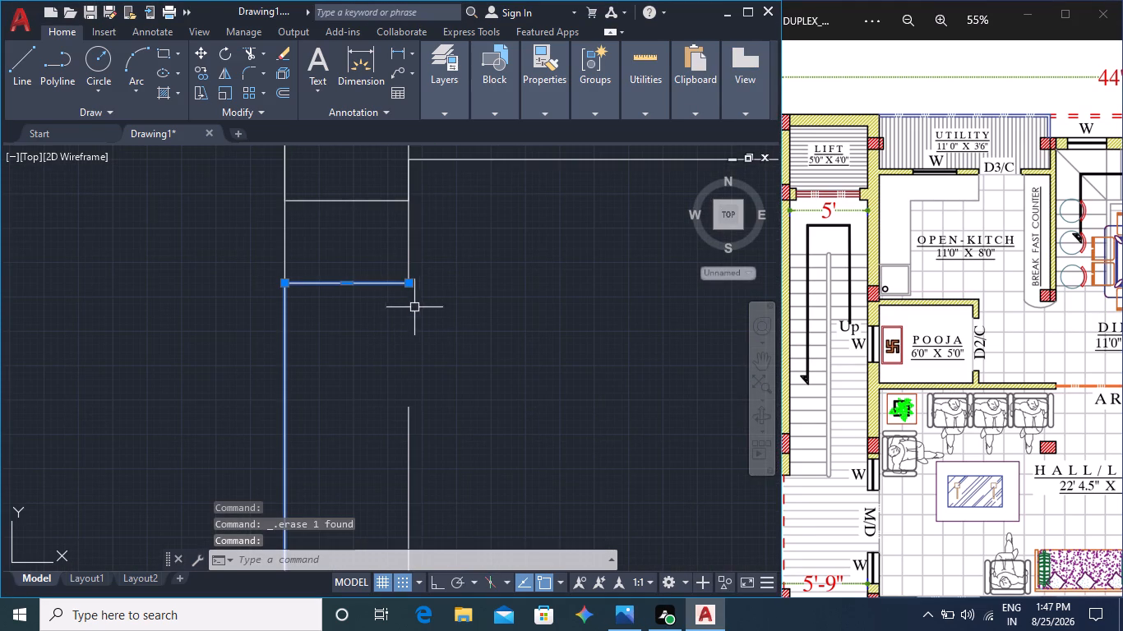
pyautogui.press('Escape')
pyautogui.press('Escape')
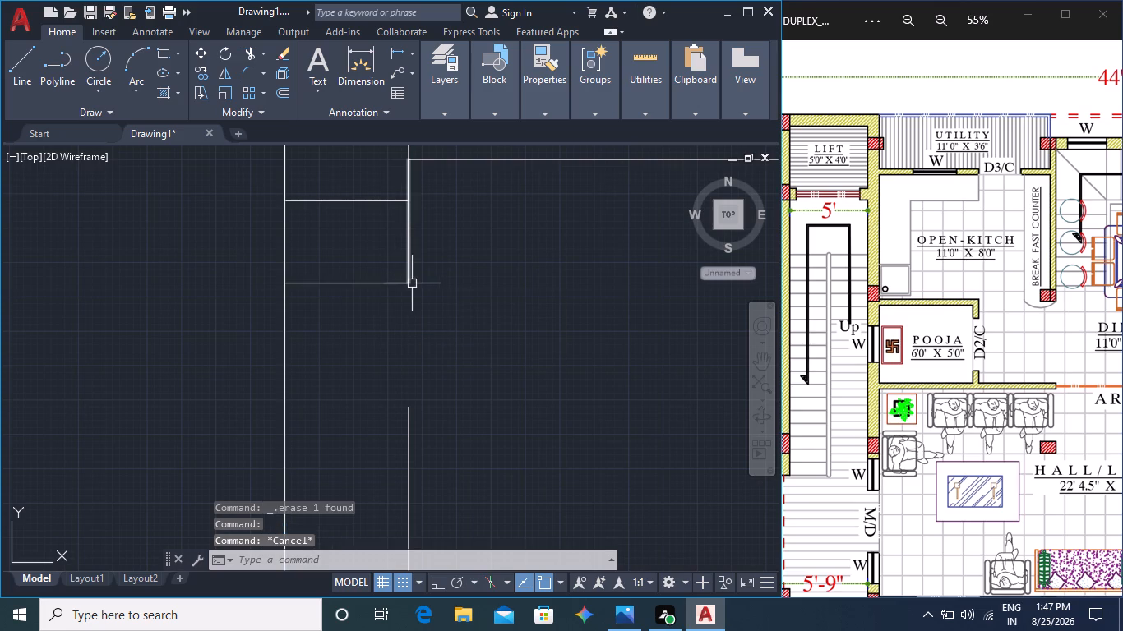
pyautogui.click(406, 266)
pyautogui.click(410, 281)
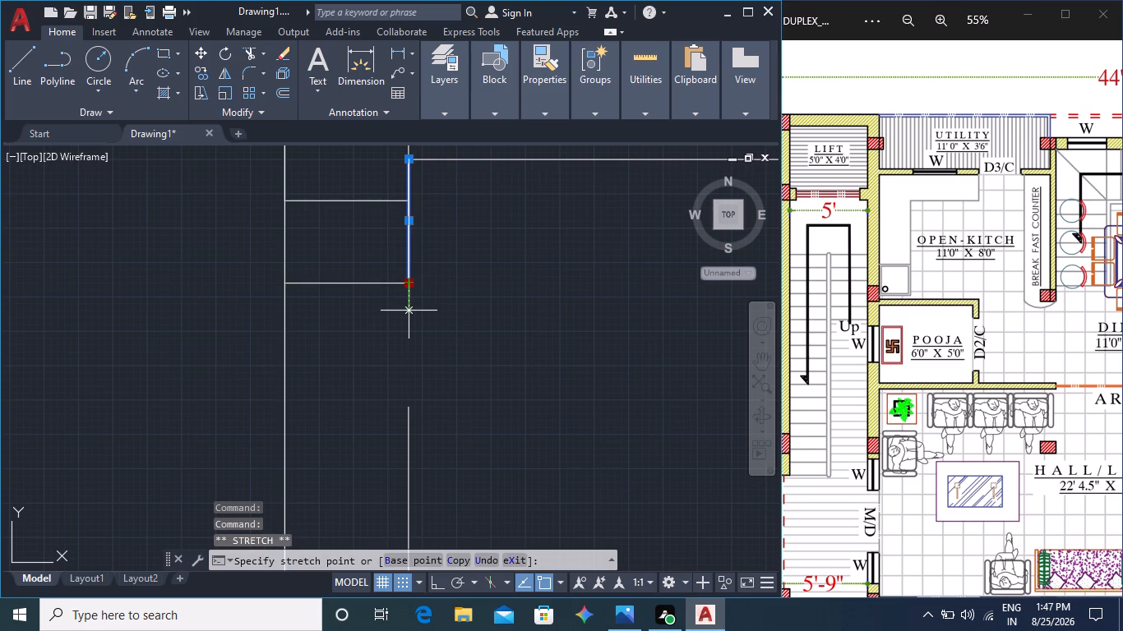
pyautogui.click(411, 408)
pyautogui.press('Escape')
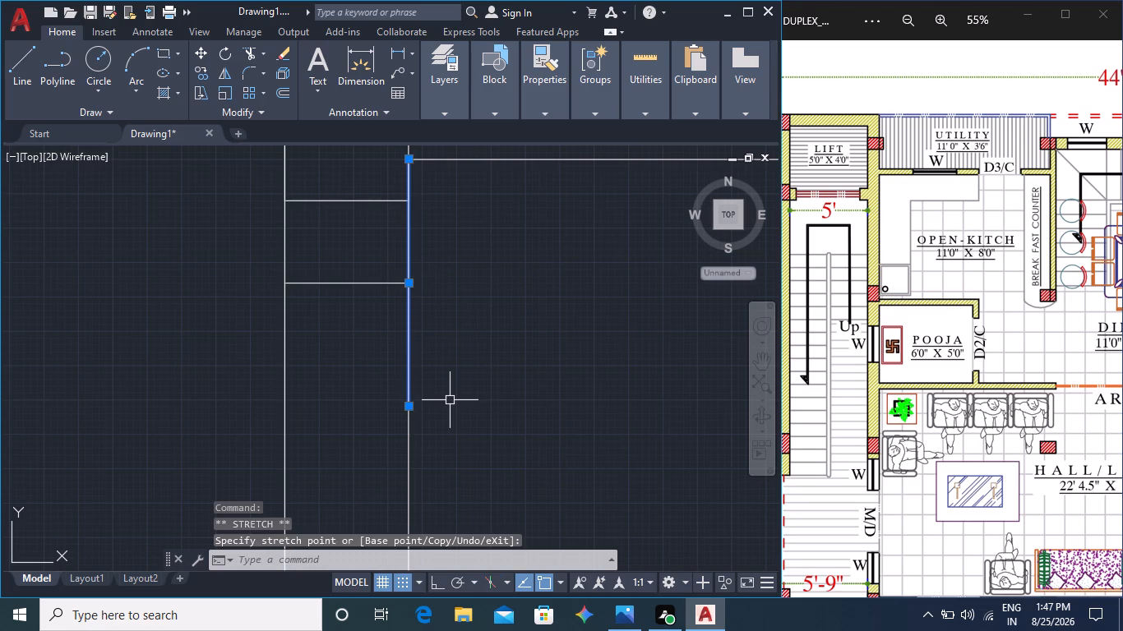
# Join the upper and lower segments of the left wall's inner line into one line.
pyautogui.click(410, 453)
pyautogui.click(408, 363)
pyautogui.scroll(-2, 492, 328)
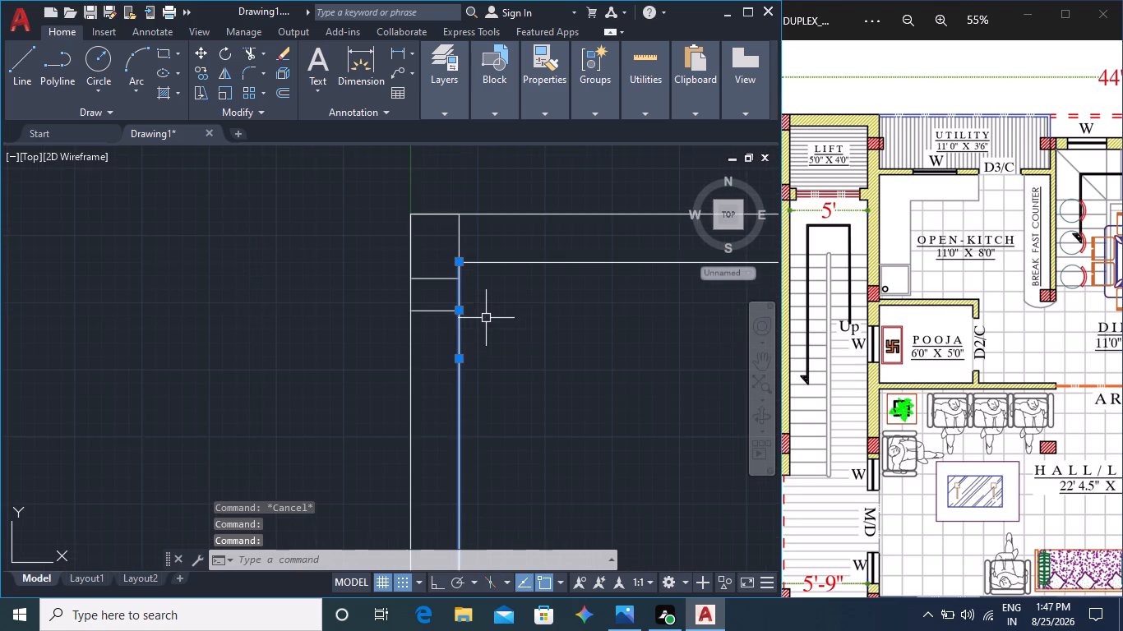
pyautogui.moveTo(486, 320); pyautogui.dragTo(487, 371, button='middle')
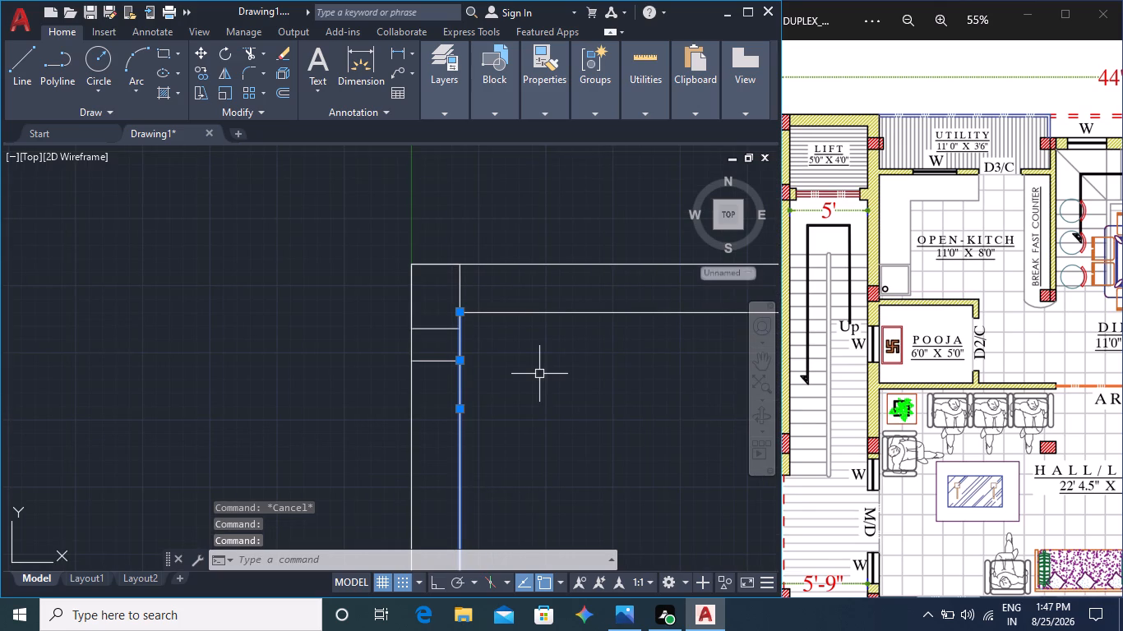
pyautogui.write('j0')
pyautogui.press('BackSpace')
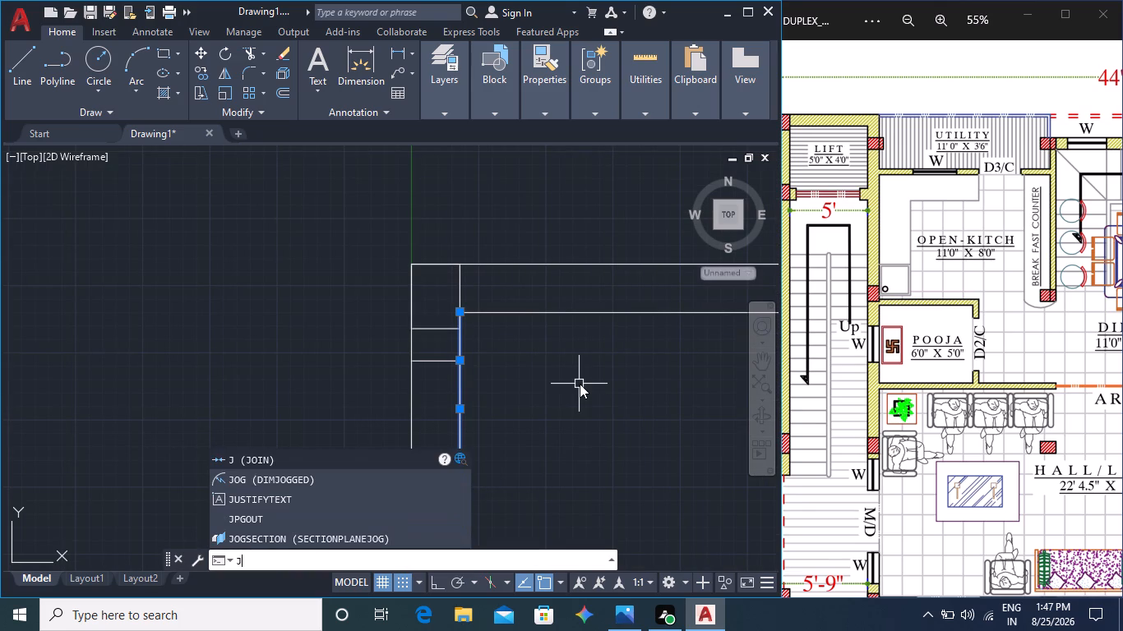
pyautogui.write('oi')
pyautogui.click(253, 545)
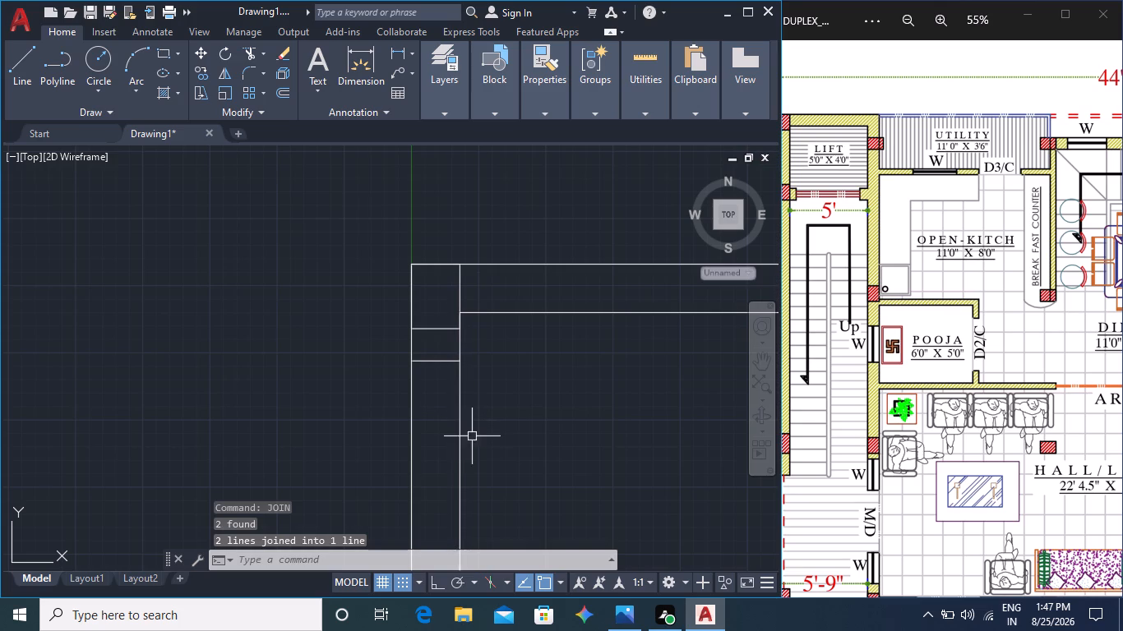
# Explode the left wall's outer polyline and erase its short horizontal segment crossing the wall below the corner column.
pyautogui.click(439, 362)
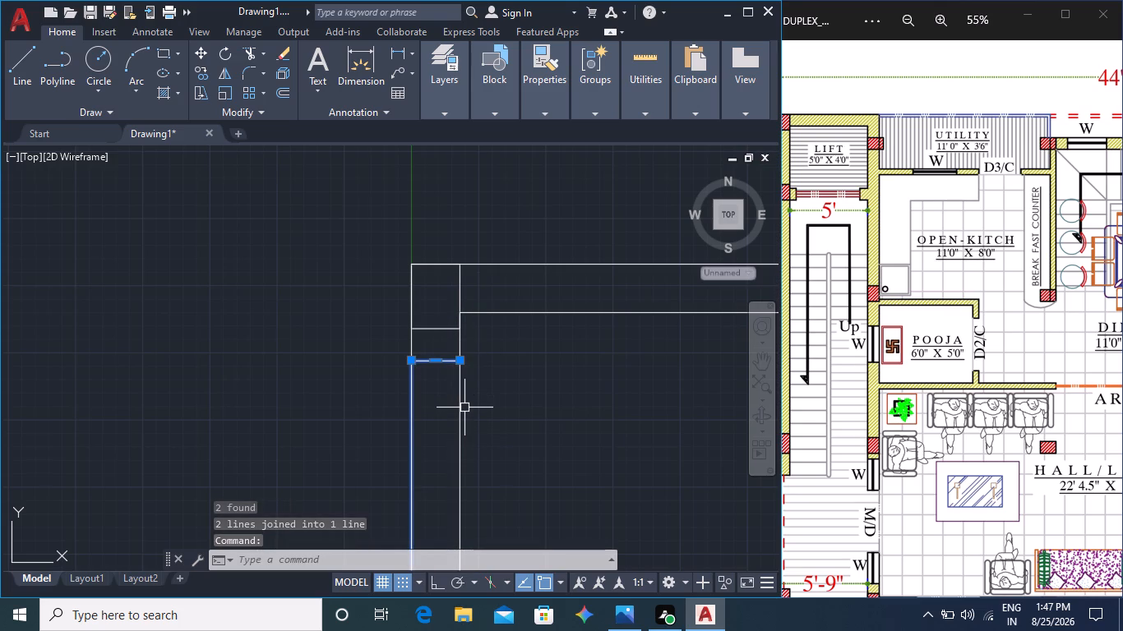
pyautogui.press('z')
pyautogui.press('BackSpace')
pyautogui.press('x')
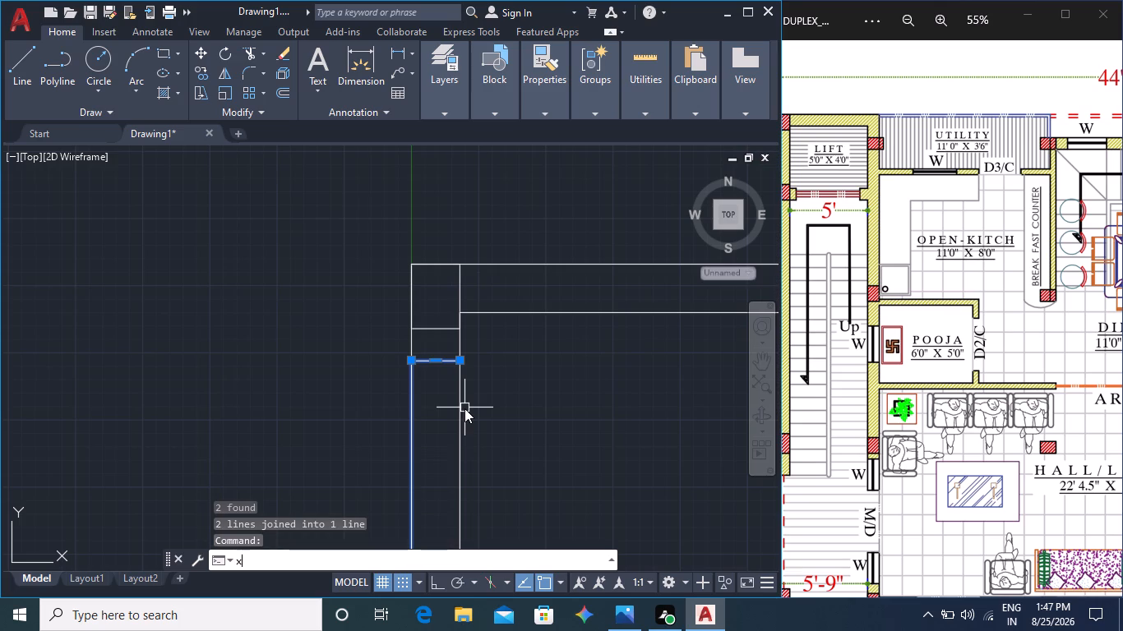
pyautogui.press('Return')
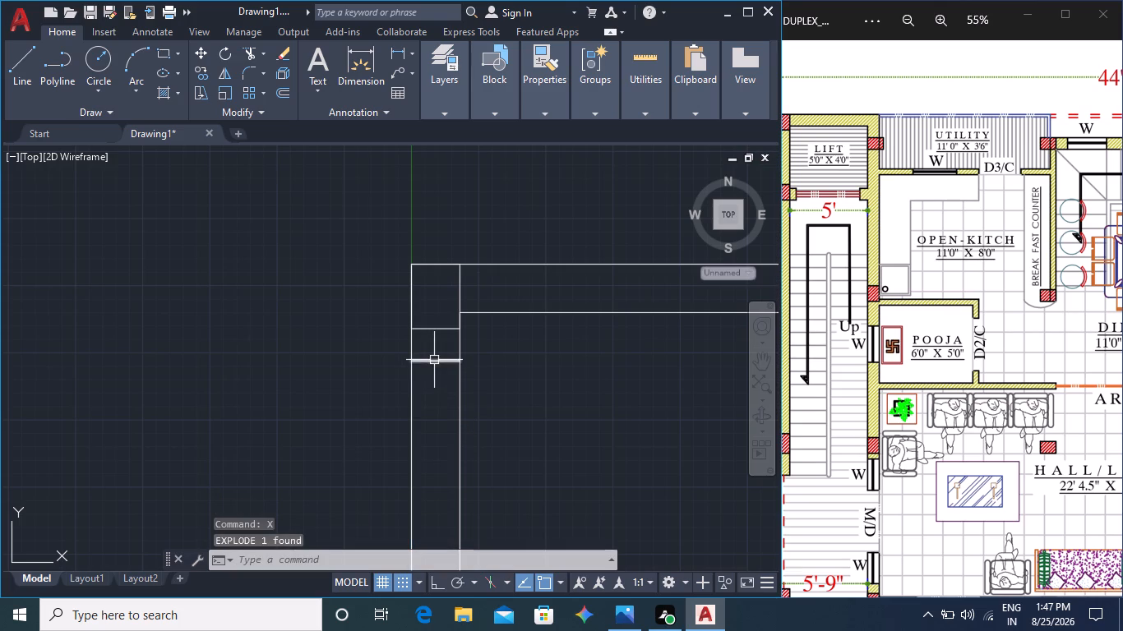
pyautogui.click(434, 360)
pyautogui.press('Delete')
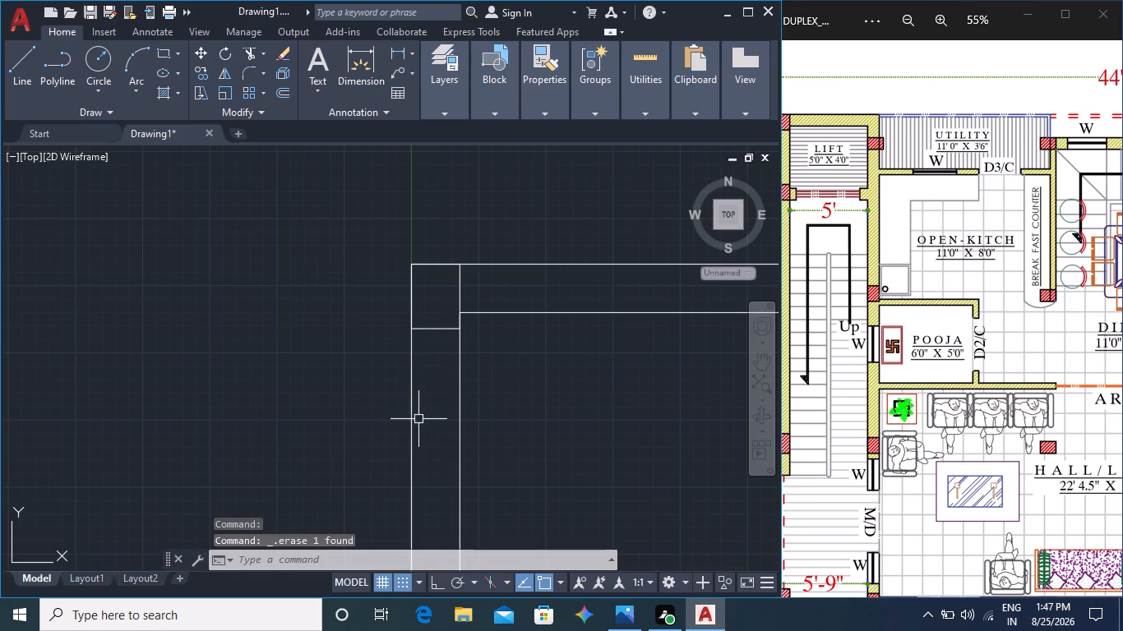
# Stretch the upper end of the left wall's outer line up to the corner column's outer top corner.
pyautogui.click(411, 421)
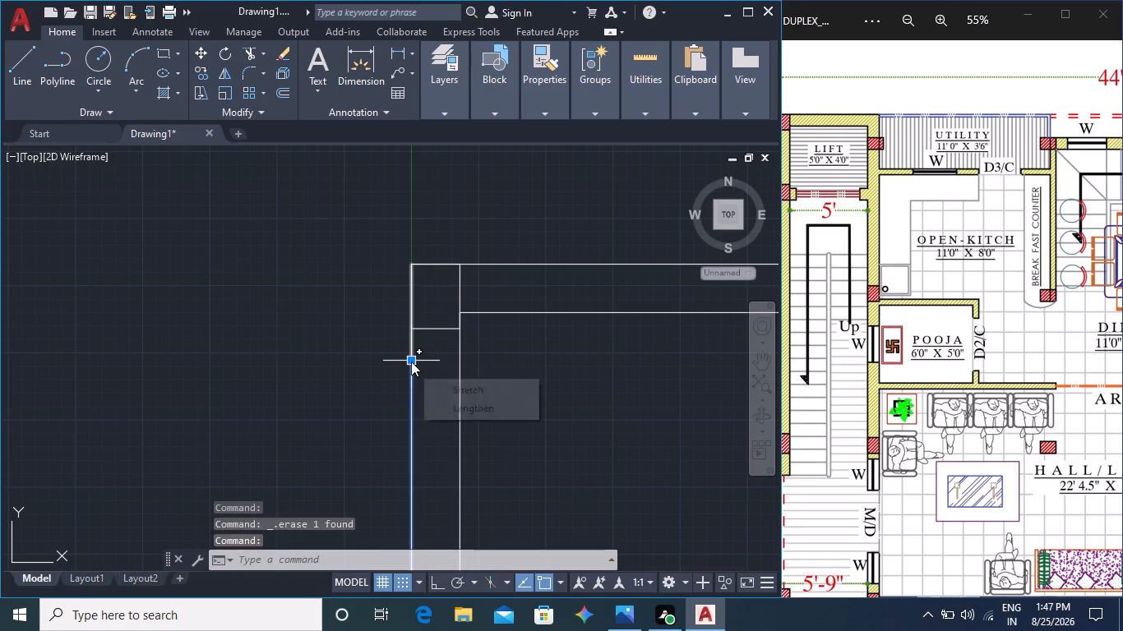
pyautogui.click(411, 362)
pyautogui.click(412, 329)
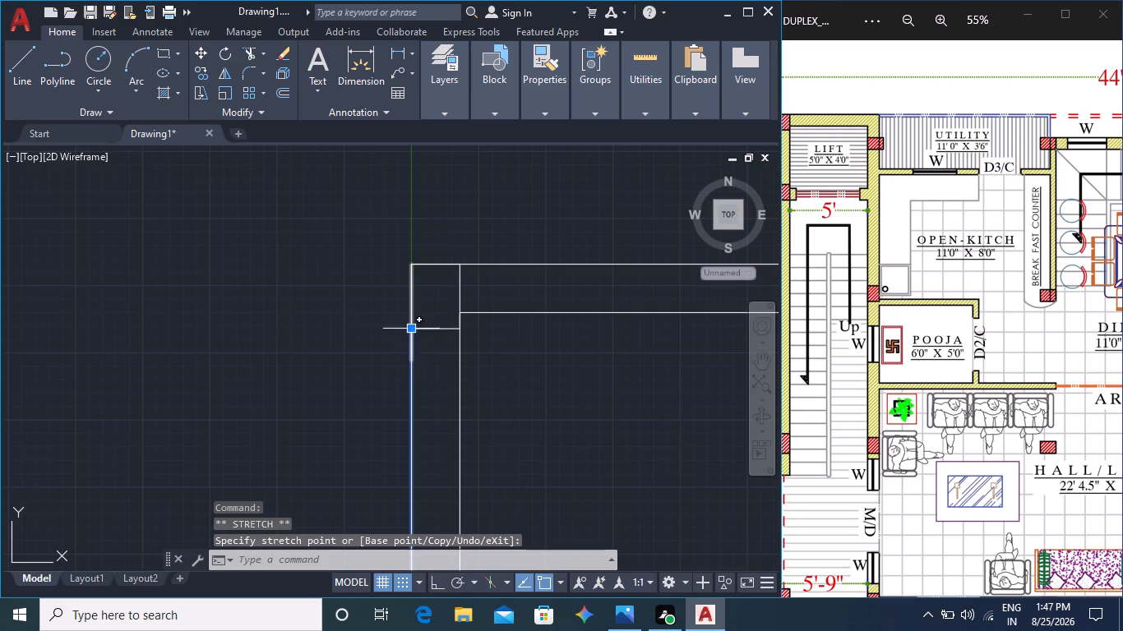
pyautogui.click(411, 331)
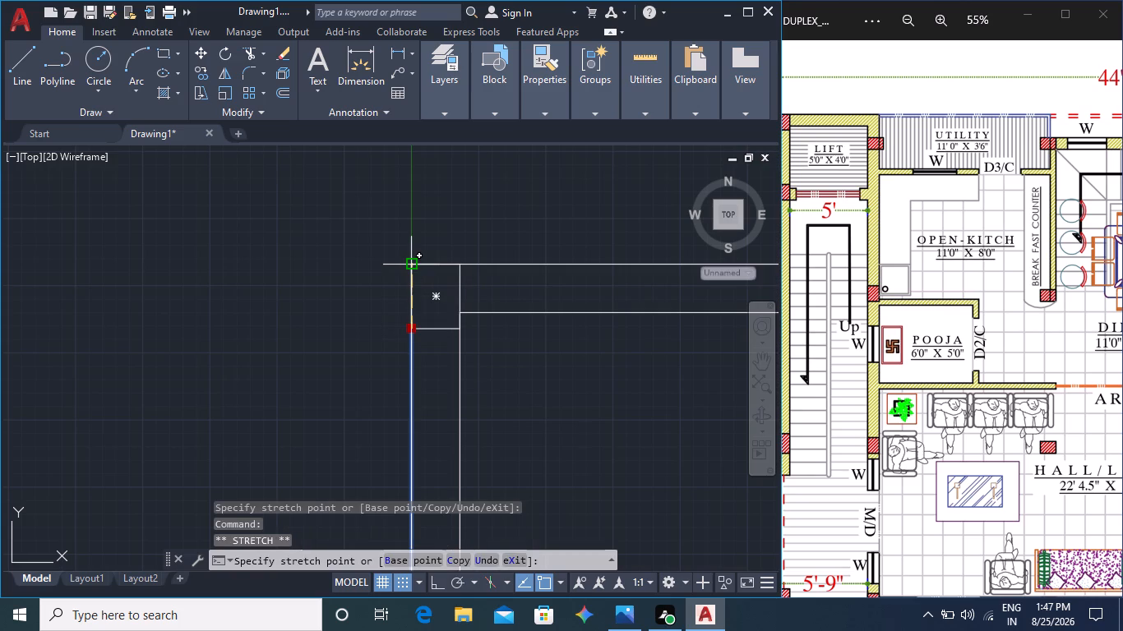
pyautogui.click(411, 264)
pyautogui.press('Escape')
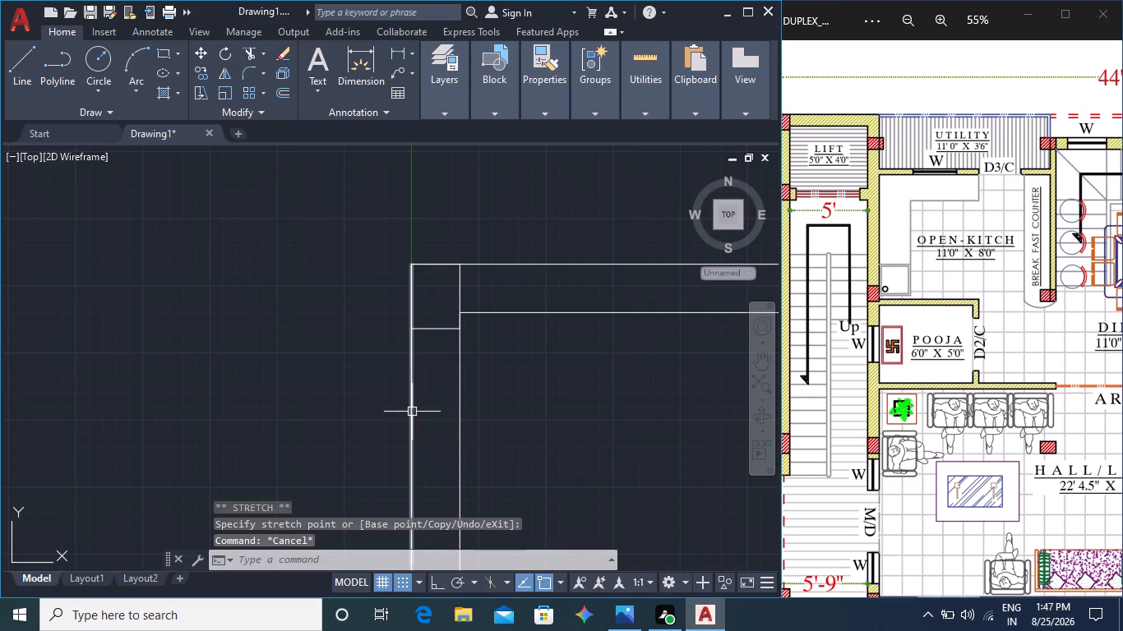
# Stretch the upper end of the left wall's inner line up to the top wall's outer line, along the corner column's edge.
pyautogui.click(412, 412)
pyautogui.click(462, 398)
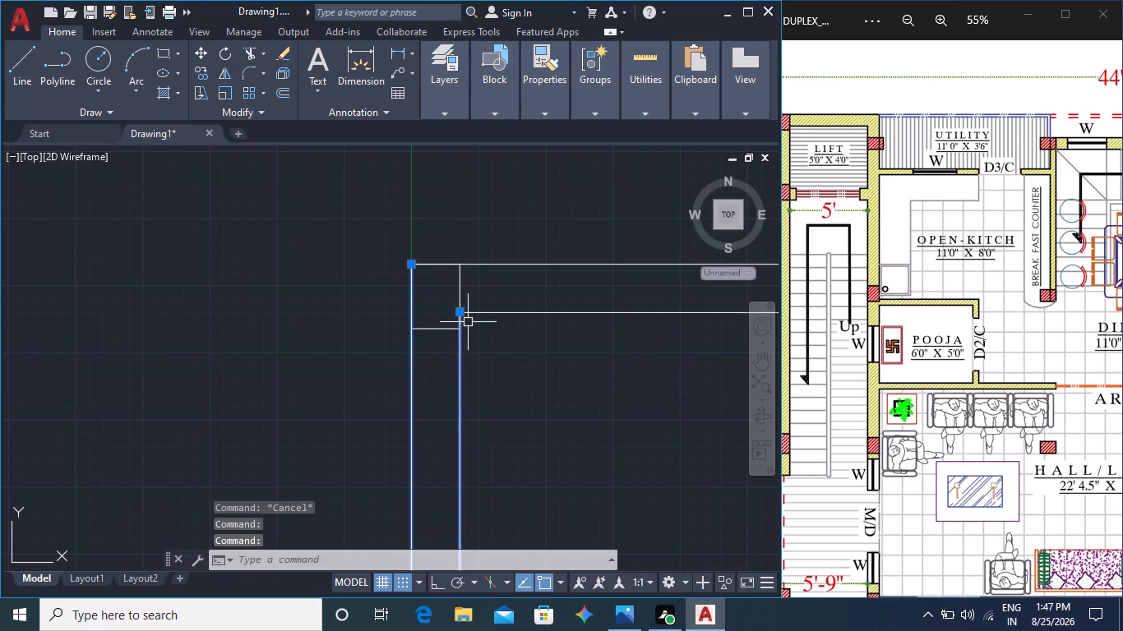
pyautogui.press('Escape')
pyautogui.click(460, 369)
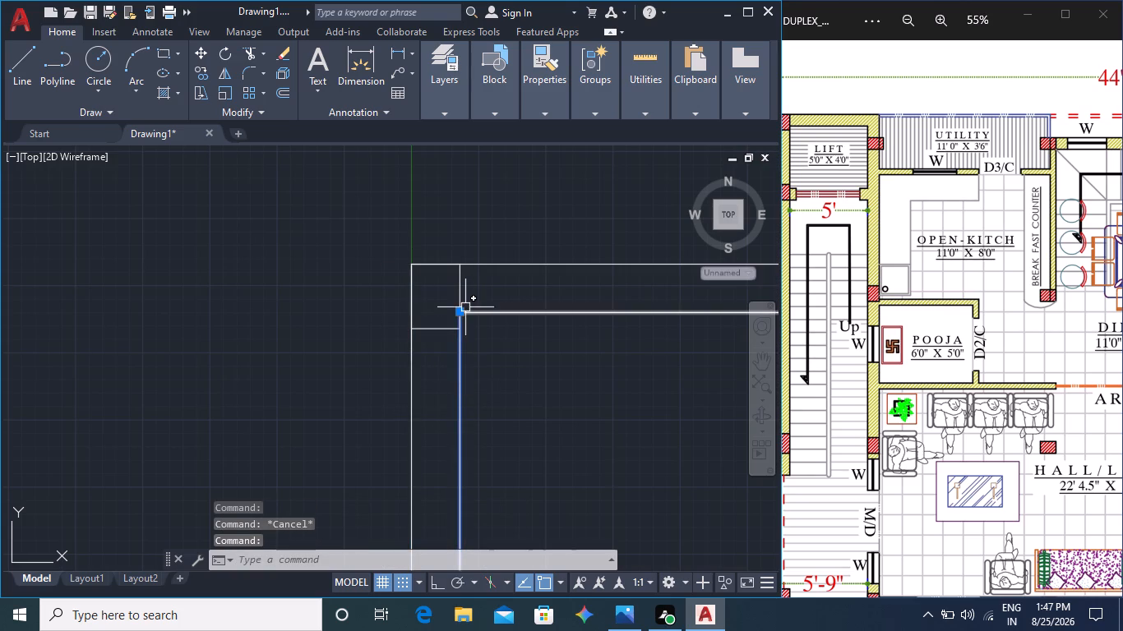
pyautogui.click(463, 316)
pyautogui.click(463, 262)
pyautogui.press('Escape')
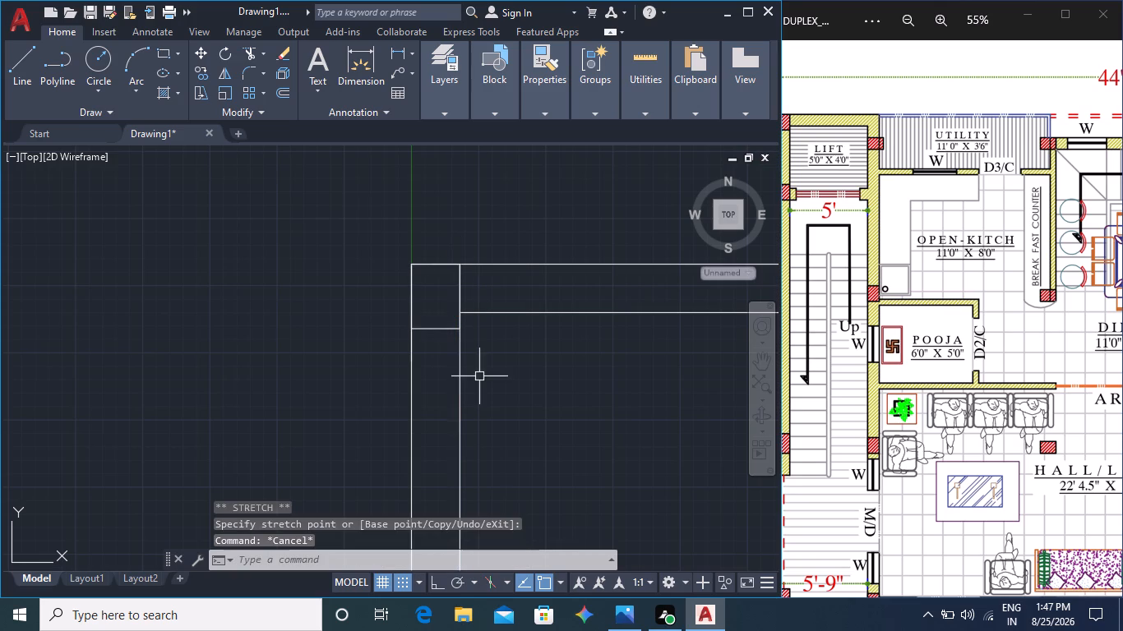
# Erase the column rectangle in the lift's right wall, just below the top wall.
pyautogui.scroll(-2, 499, 396)
pyautogui.moveTo(547, 470); pyautogui.dragTo(543, 317, button='middle')
pyautogui.scroll(2, 639, 215)
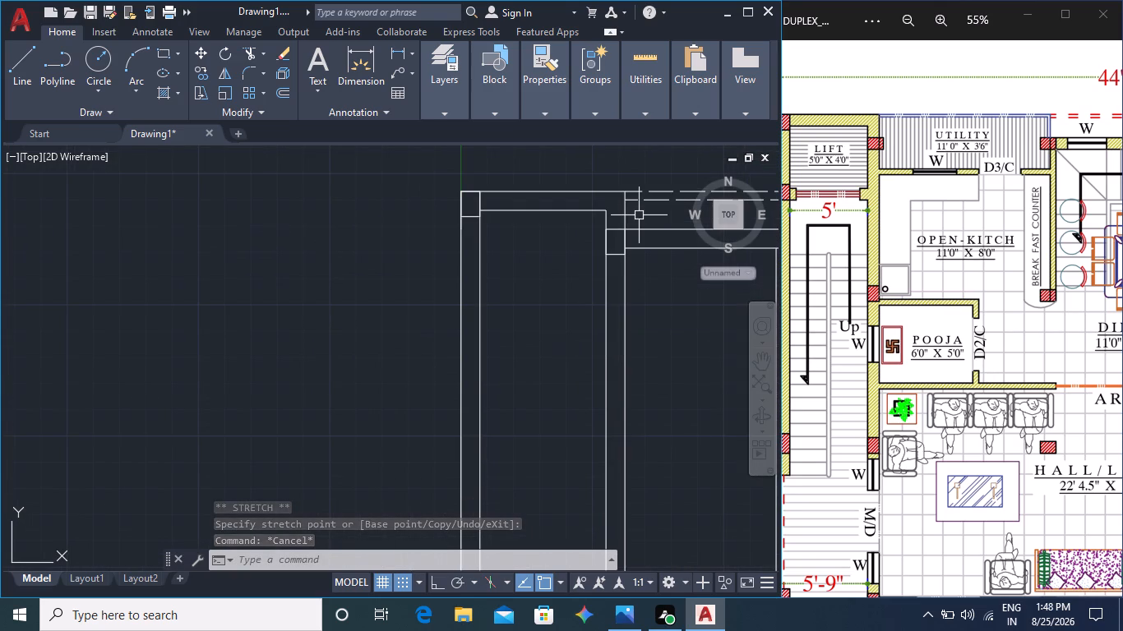
pyautogui.click(582, 288)
pyautogui.click(576, 227)
pyautogui.press('Delete')
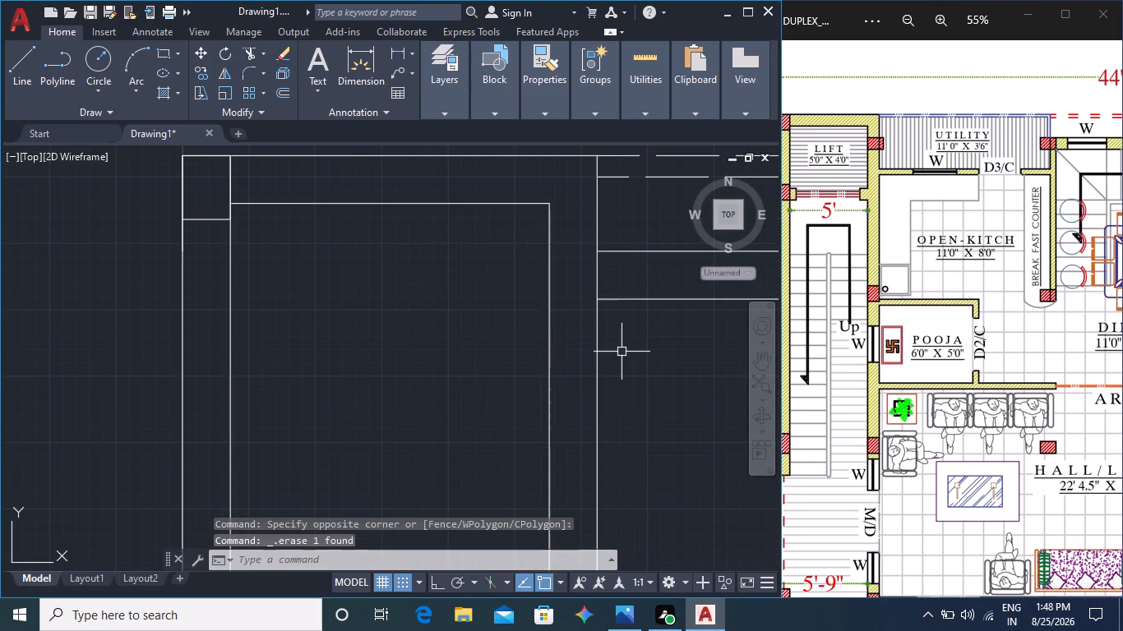
# With Ortho on, offset the lift's top outer wall line 4' downward.
pyautogui.scroll(-2, 662, 390)
pyautogui.moveTo(694, 409); pyautogui.dragTo(559, 382, button='middle')
pyautogui.moveTo(611, 413); pyautogui.dragTo(519, 366, button='middle')
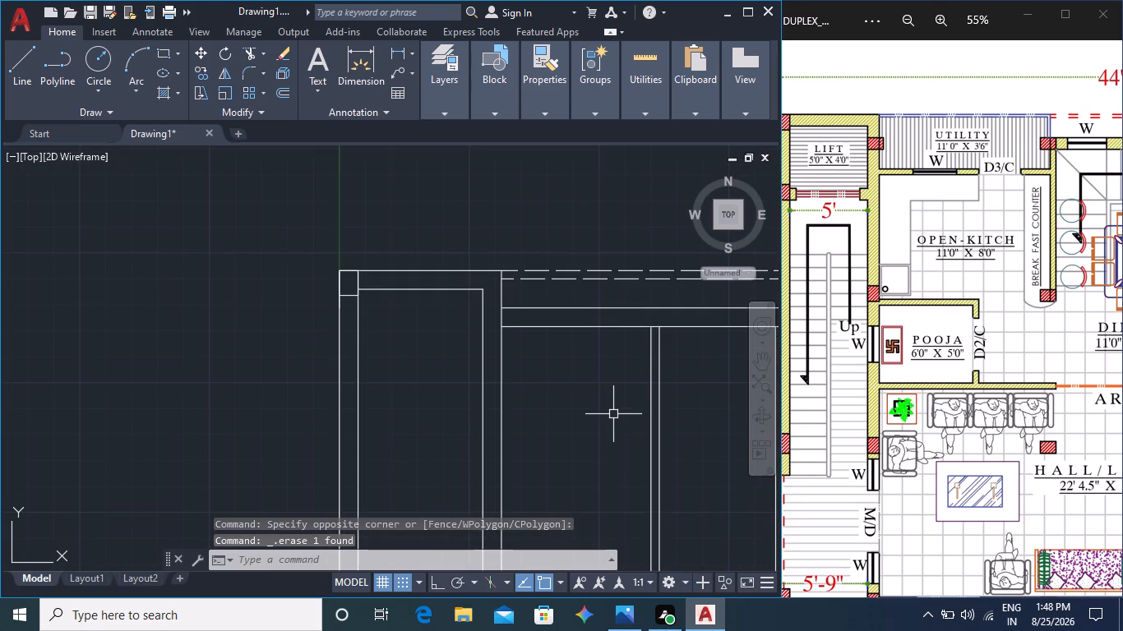
pyautogui.moveTo(633, 408); pyautogui.dragTo(569, 361, button='middle')
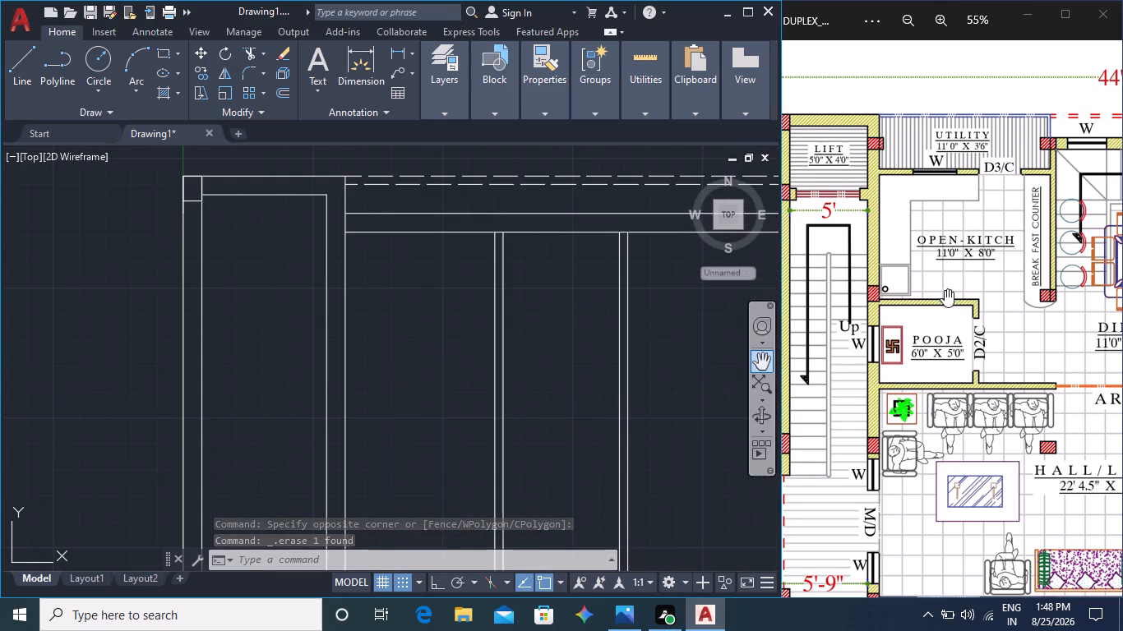
pyautogui.middleClick(654, 333)
pyautogui.moveTo(658, 352); pyautogui.dragTo(603, 366, button='middle')
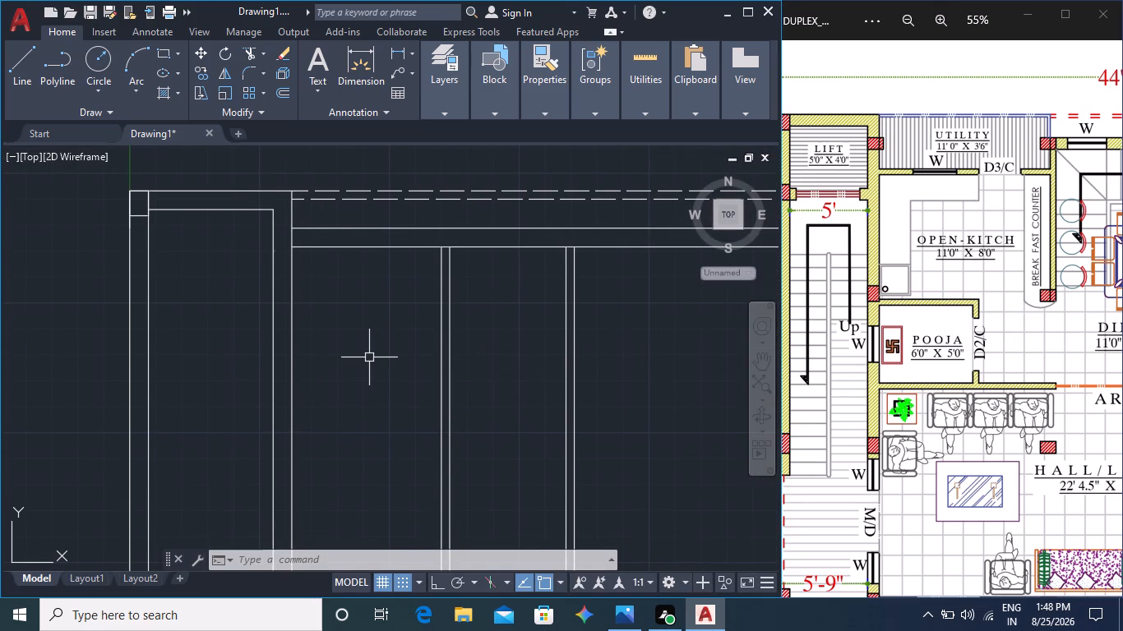
pyautogui.moveTo(340, 293); pyautogui.dragTo(363, 323, button='middle')
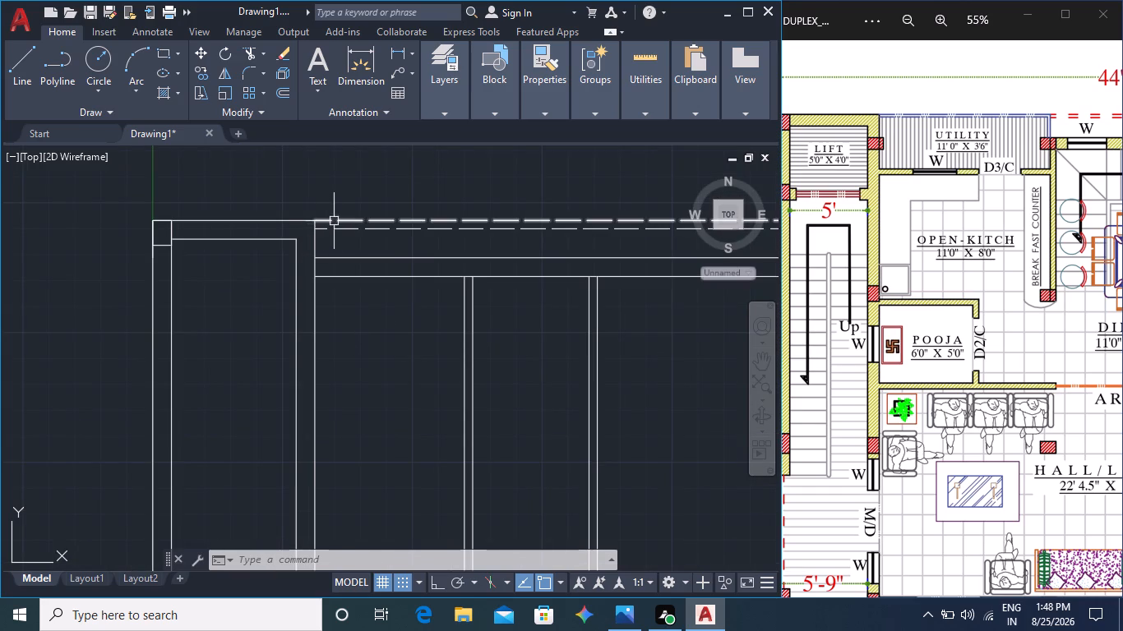
pyautogui.click(285, 219)
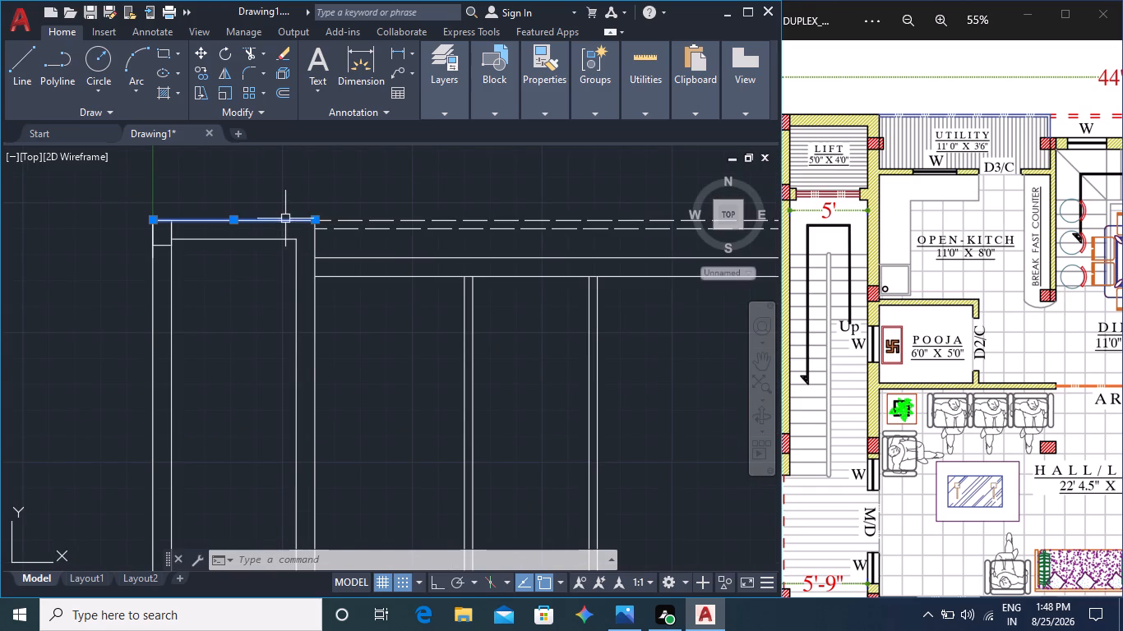
pyautogui.press('o')
pyautogui.press('Return')
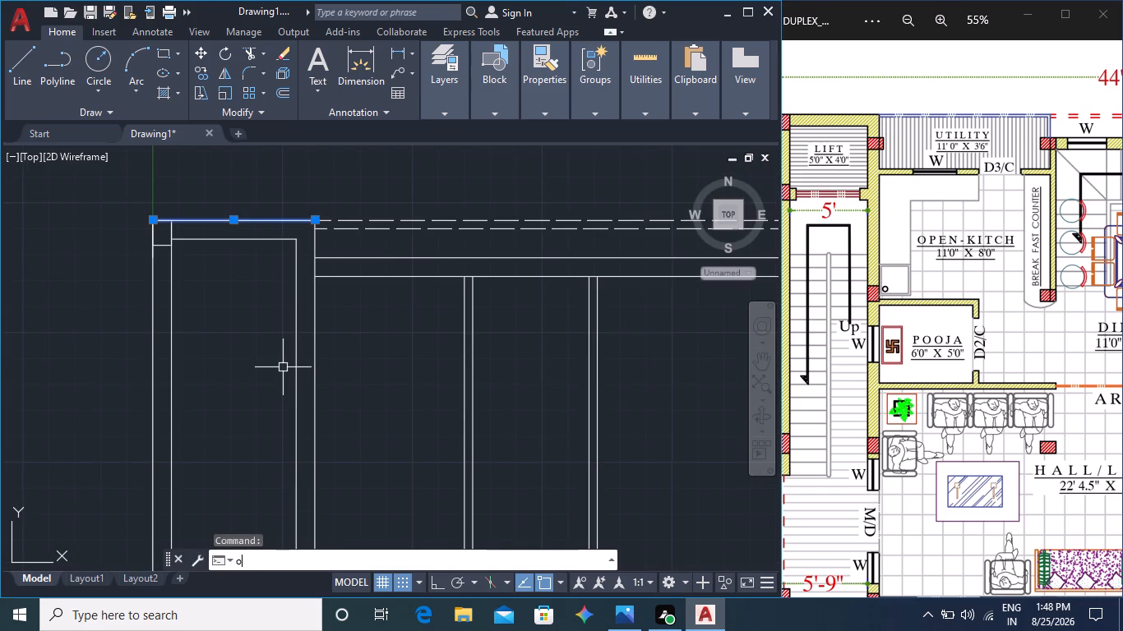
pyautogui.click(245, 240)
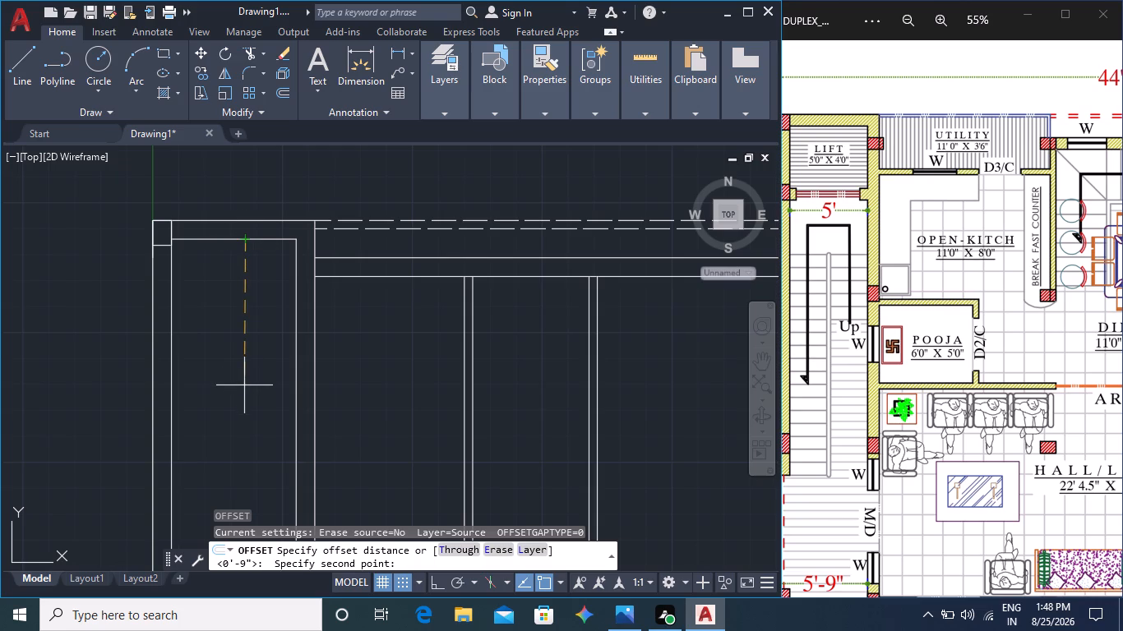
pyautogui.press('F8')
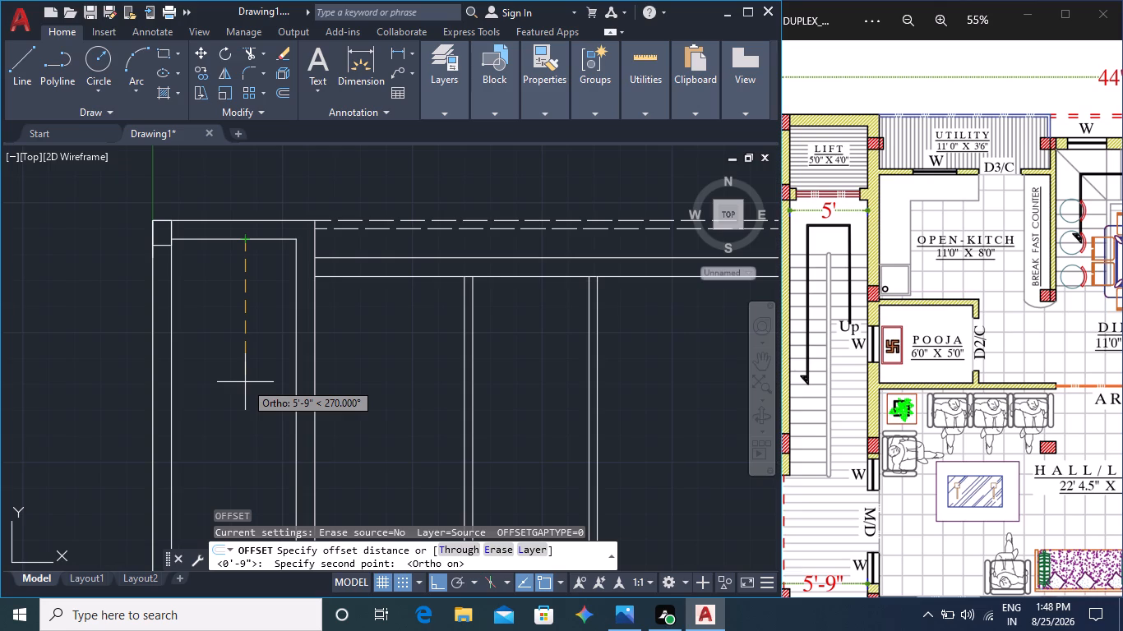
pyautogui.press('4')
pyautogui.press("'")
pyautogui.press('Return')
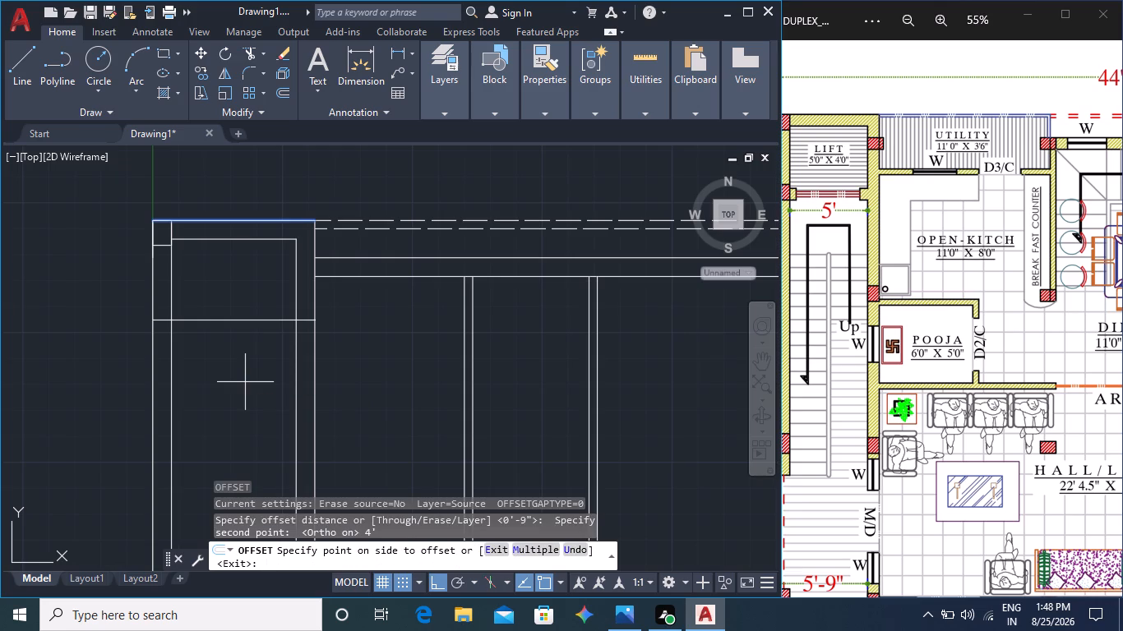
pyautogui.click(245, 382)
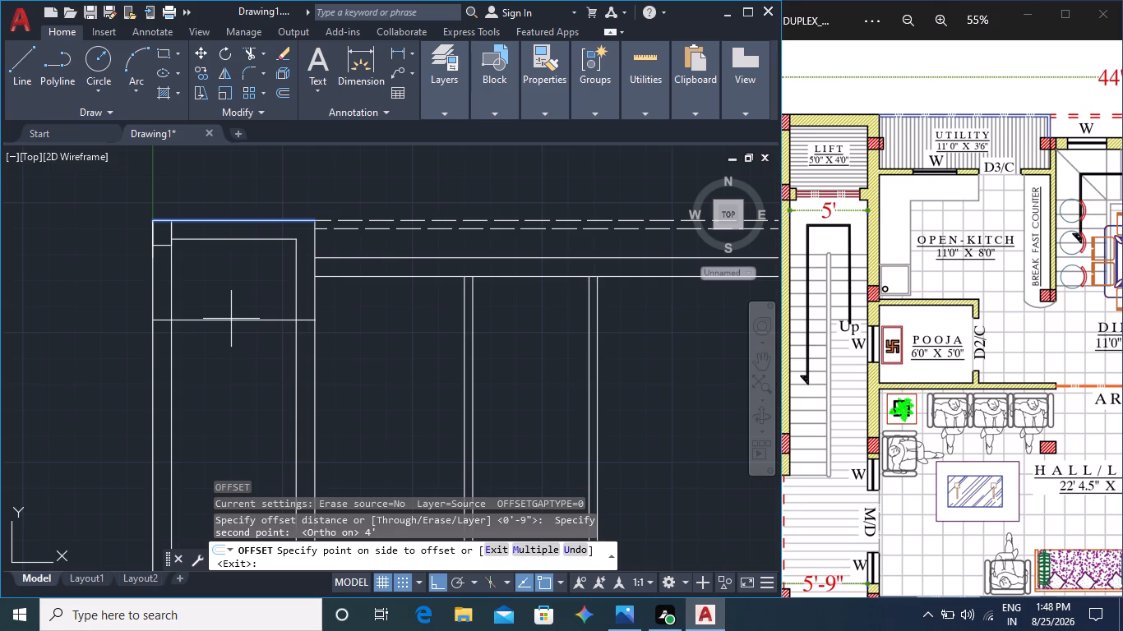
pyautogui.click(230, 319)
pyautogui.press('Escape')
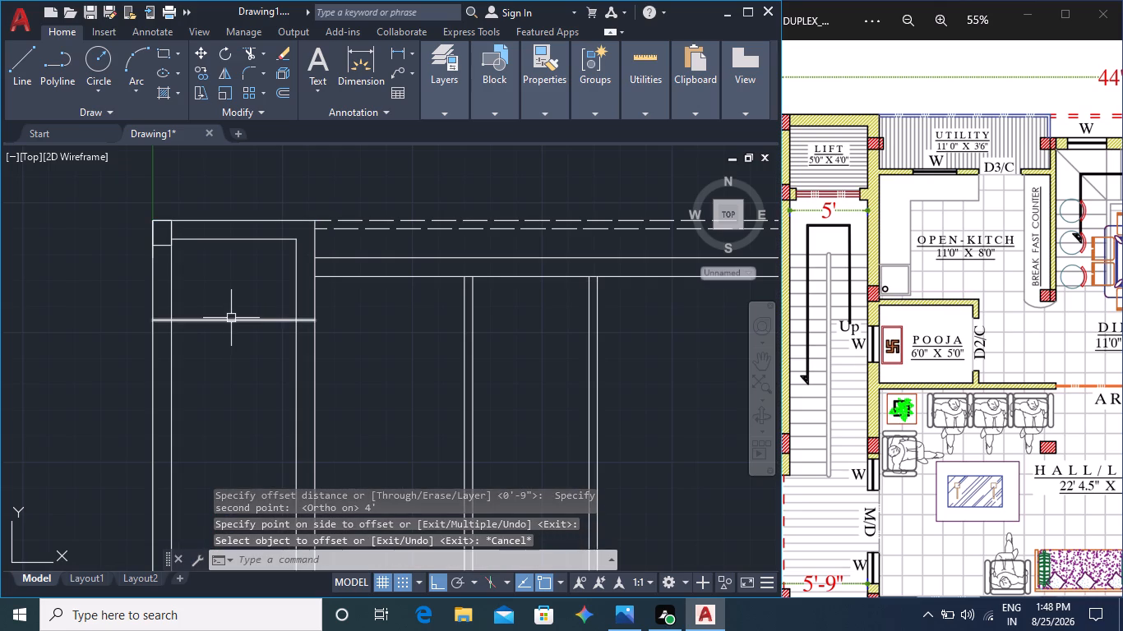
# Offset the new horizontal line across the lift shaft 9" downward to form the wall thickness.
pyautogui.click(231, 318)
pyautogui.press('o')
pyautogui.press('Return')
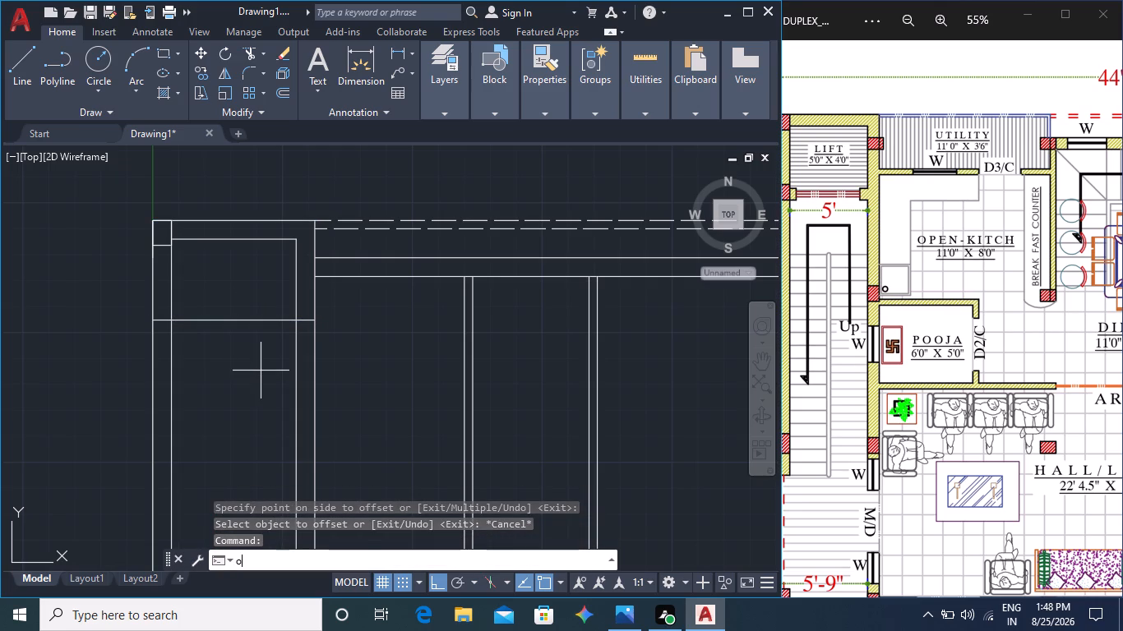
pyautogui.click(232, 319)
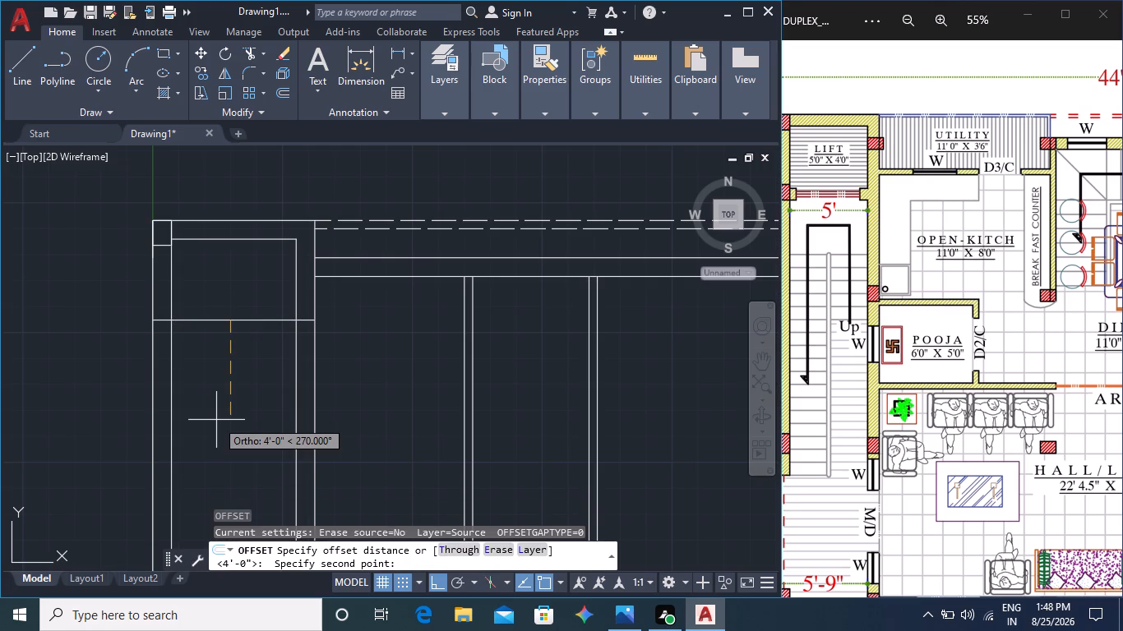
pyautogui.press('9')
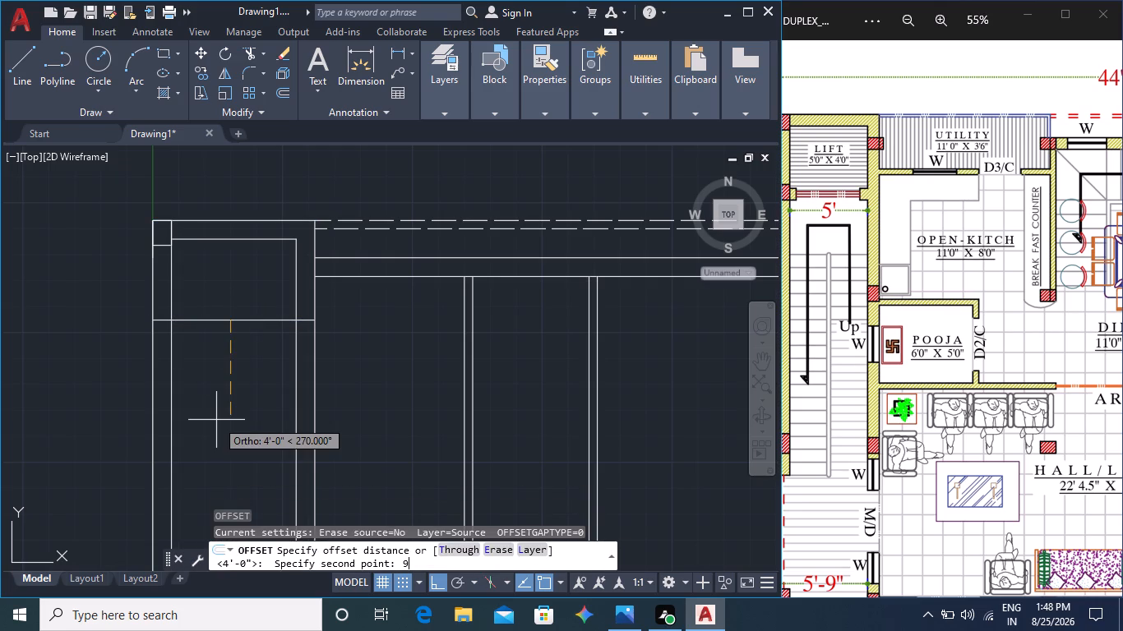
pyautogui.hotkey('shift', '"')
pyautogui.press('Return')
pyautogui.click(226, 416)
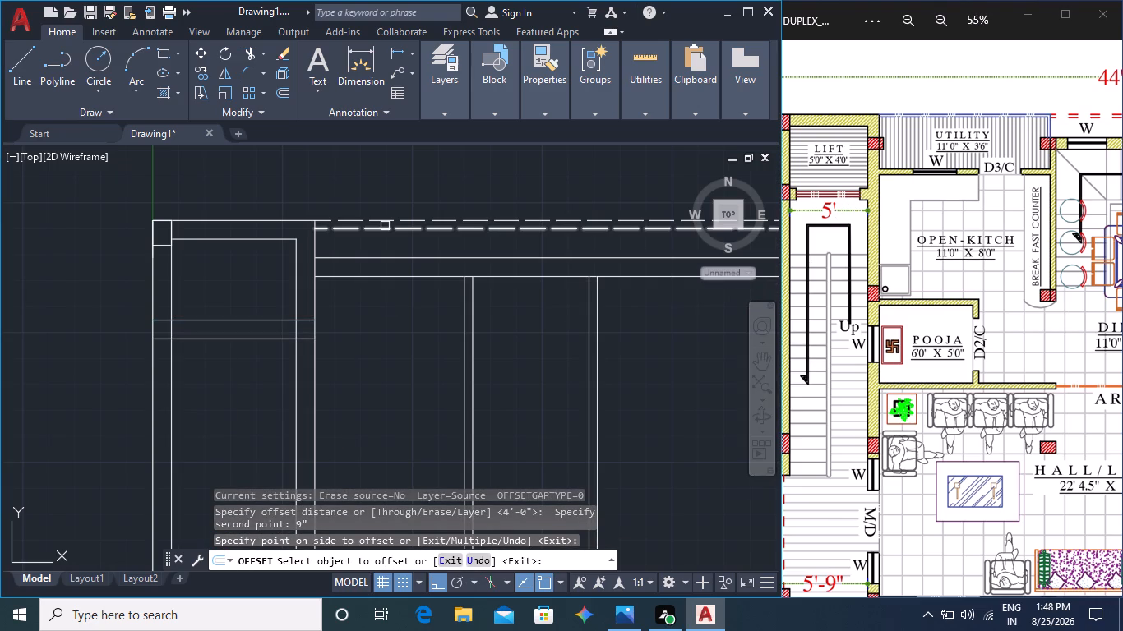
pyautogui.press('Escape')
pyautogui.press('Escape')
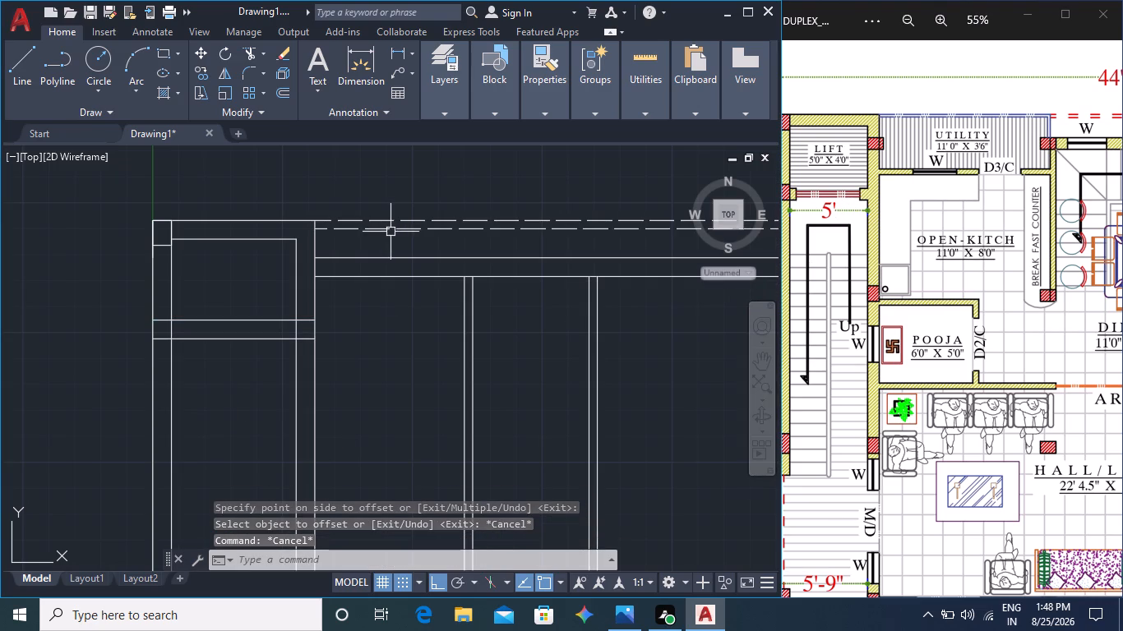
# Offset the lower dashed line of the top boundary, to the right of the lift, 3'6" downward.
pyautogui.click(392, 230)
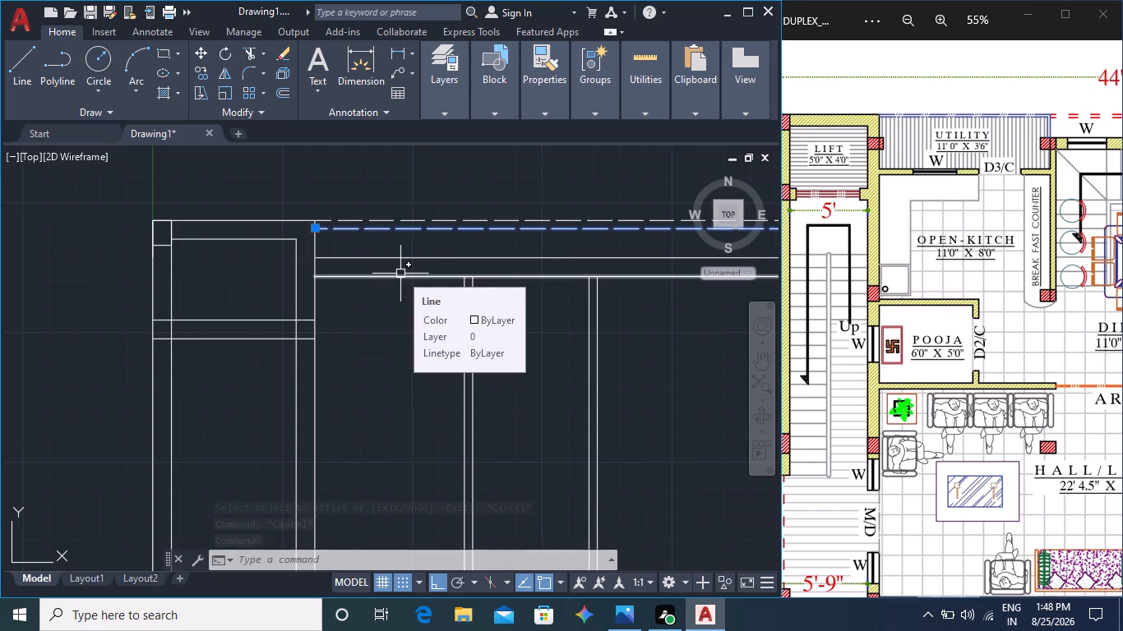
pyautogui.press('o')
pyautogui.press('Return')
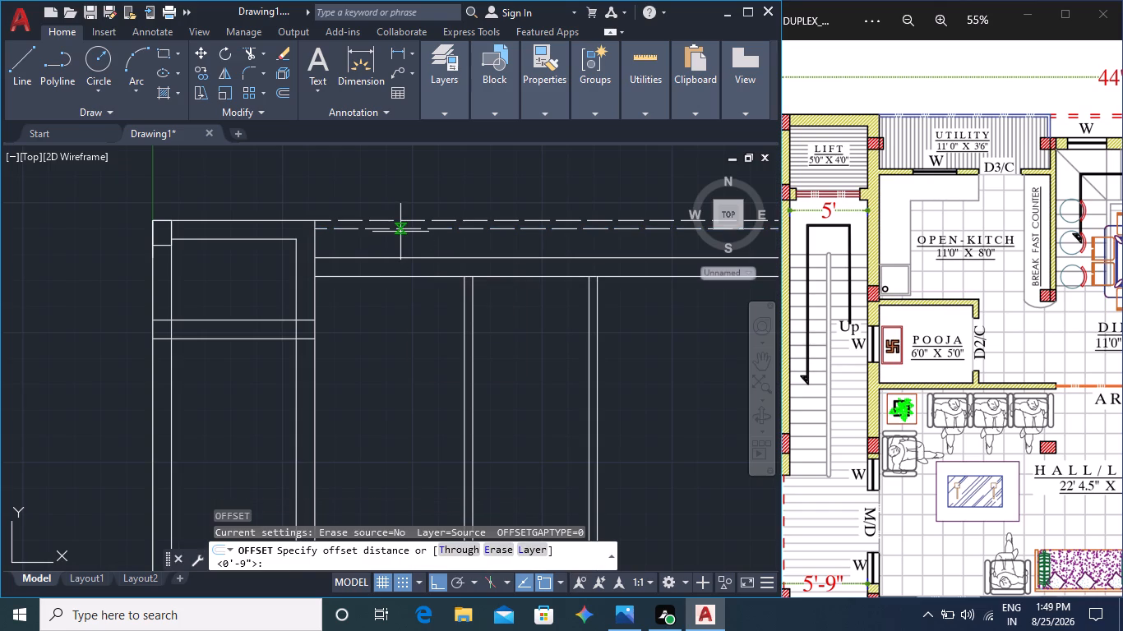
pyautogui.click(400, 230)
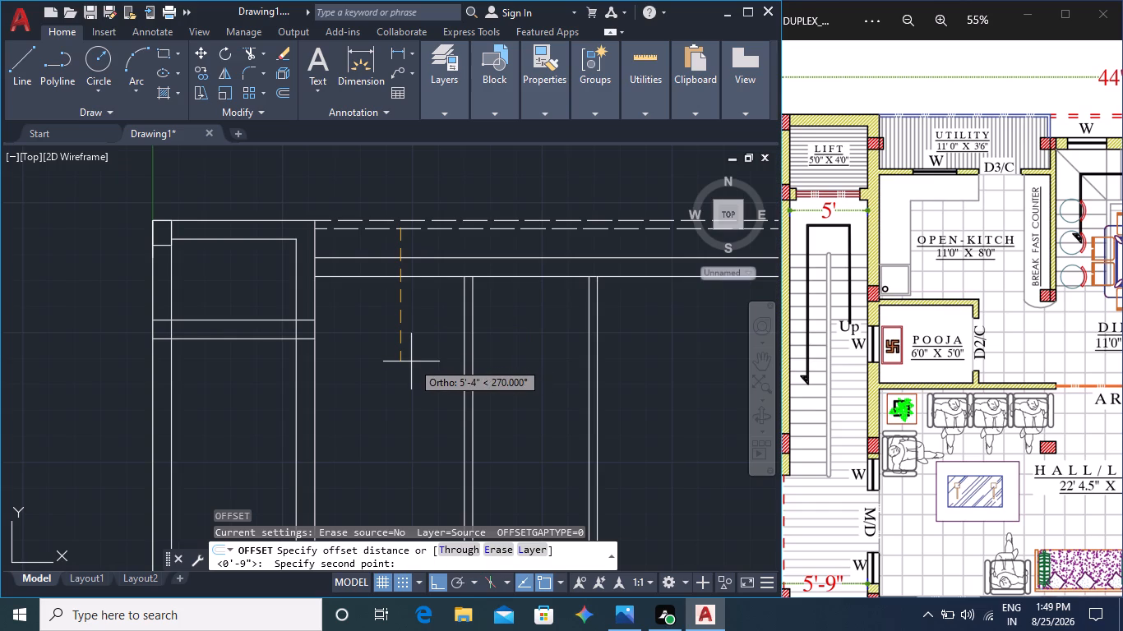
pyautogui.write("3'")
pyautogui.press('6')
pyautogui.hotkey('shift', '"')
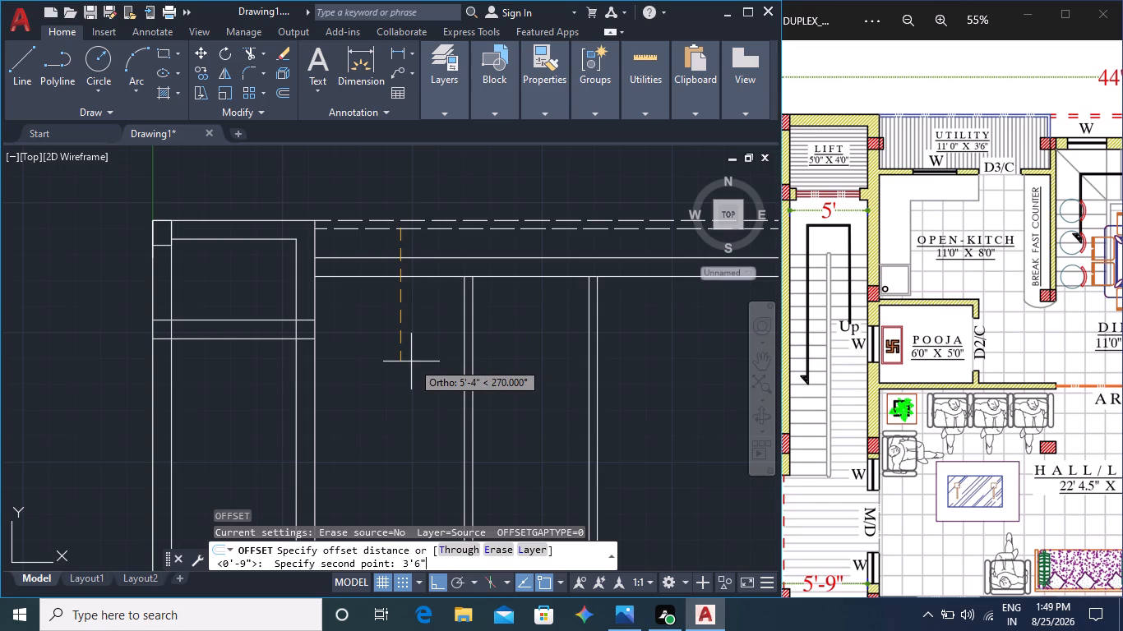
pyautogui.press('Return')
pyautogui.click(414, 364)
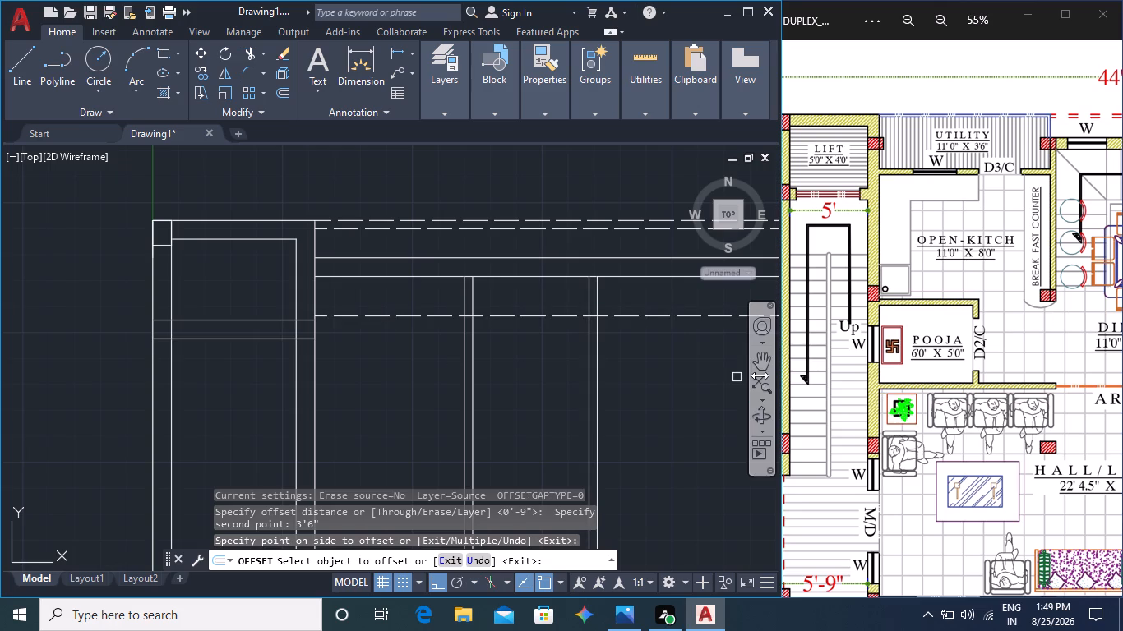
pyautogui.click(593, 292)
pyautogui.press('Escape')
pyautogui.press('Escape')
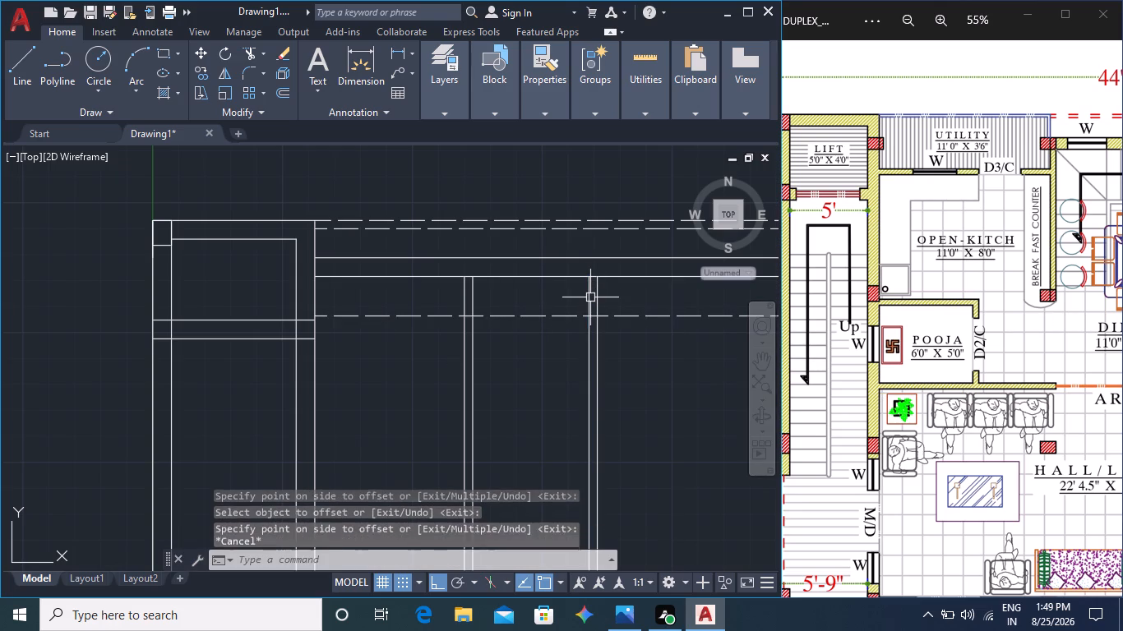
# Stretch the top ends of both lines of the second vertical wall right of the lift up to the upper solid horizontal wall line.
pyautogui.click(591, 297)
pyautogui.click(588, 278)
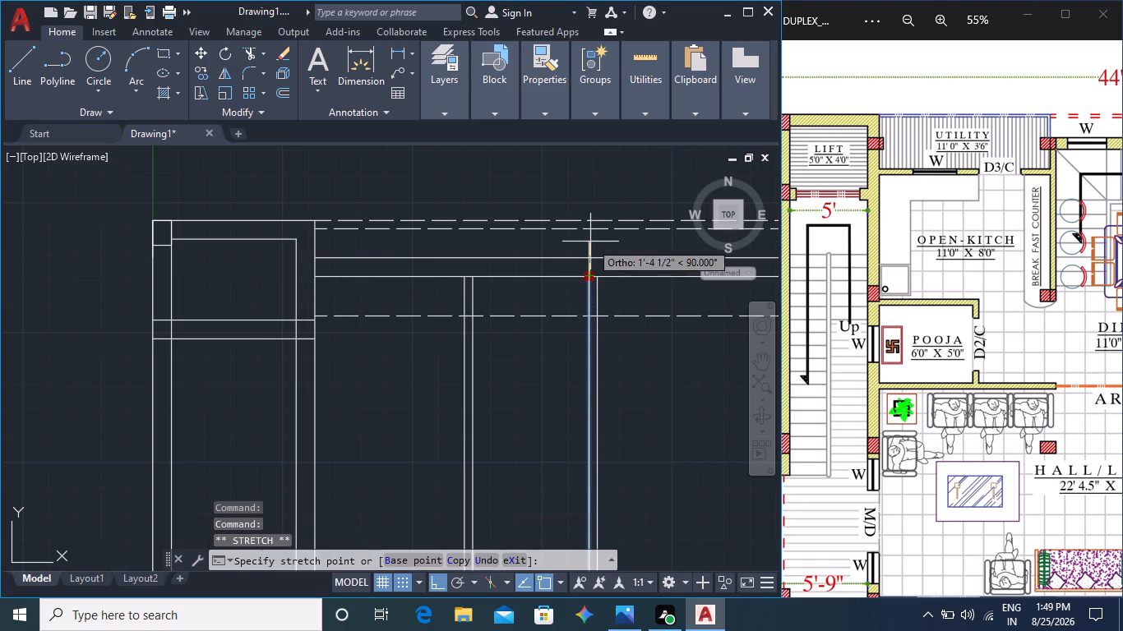
pyautogui.click(590, 259)
pyautogui.click(599, 291)
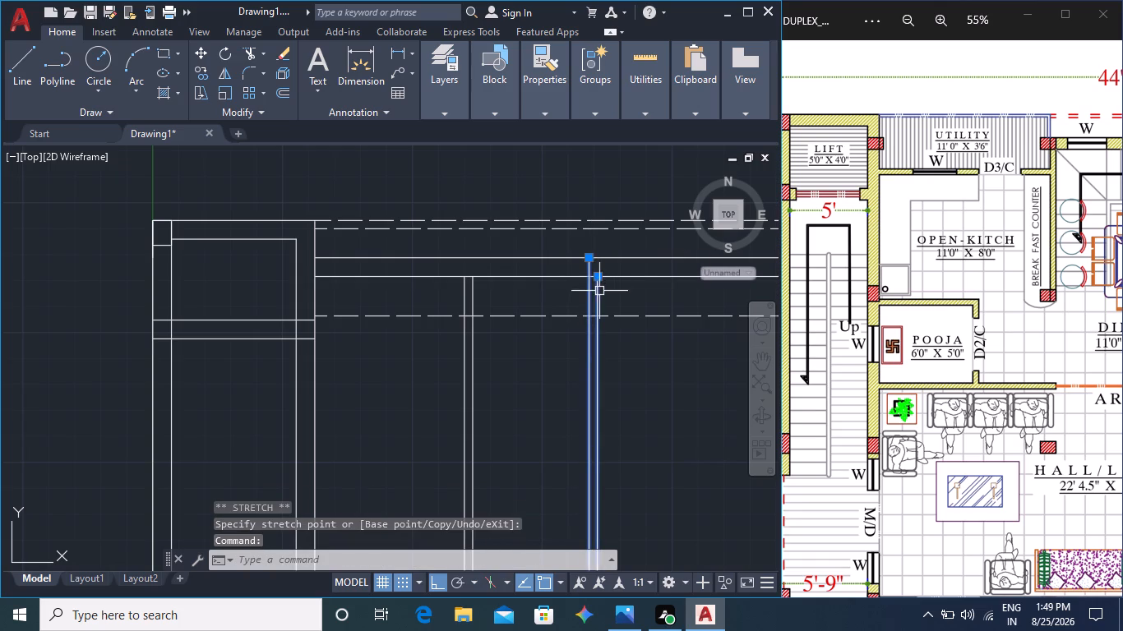
pyautogui.click(599, 278)
pyautogui.click(600, 259)
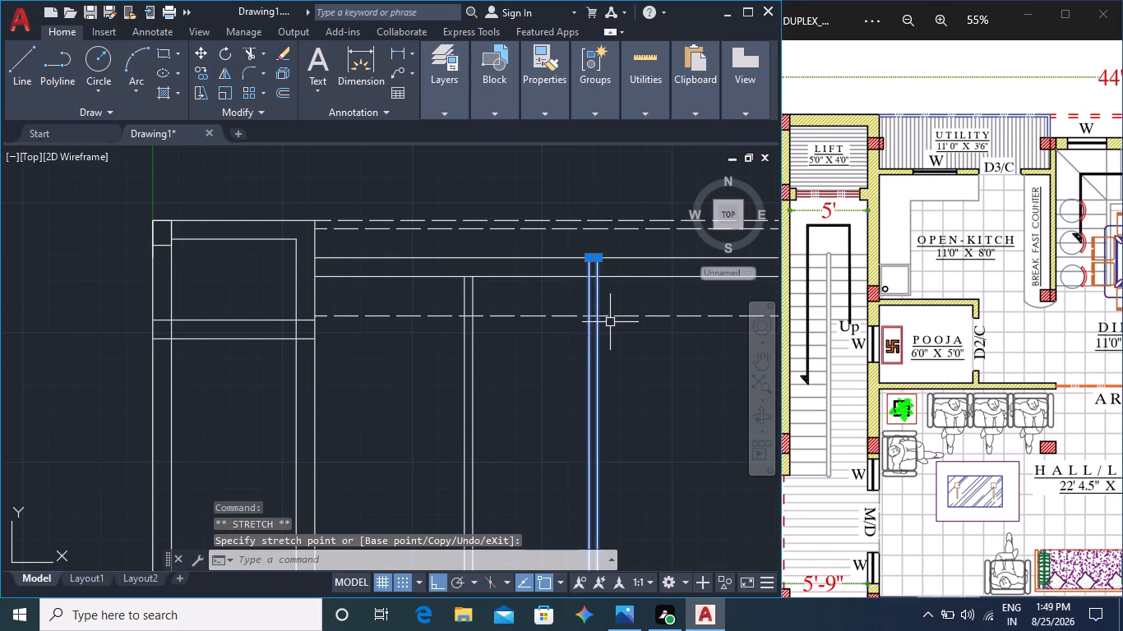
pyautogui.press('Escape')
pyautogui.press('Escape')
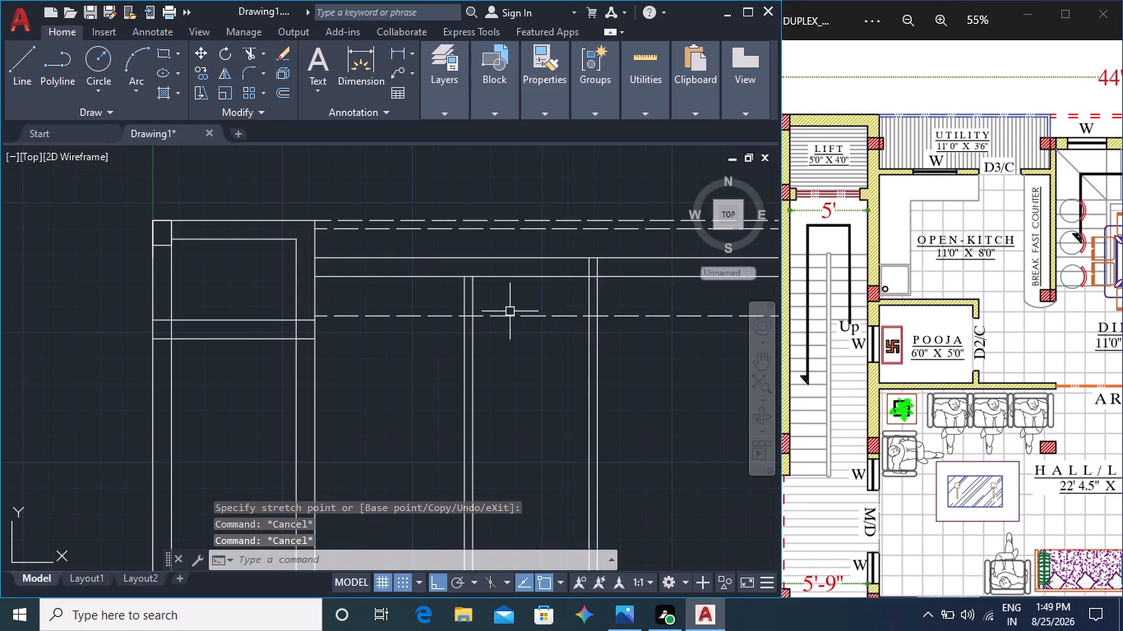
# Check the distance from the lower dashed boundary line to the new dashed line with the Dimension tool, without placing a dimension.
pyautogui.scroll(1, 379, 326)
pyautogui.scroll(-1, 379, 327)
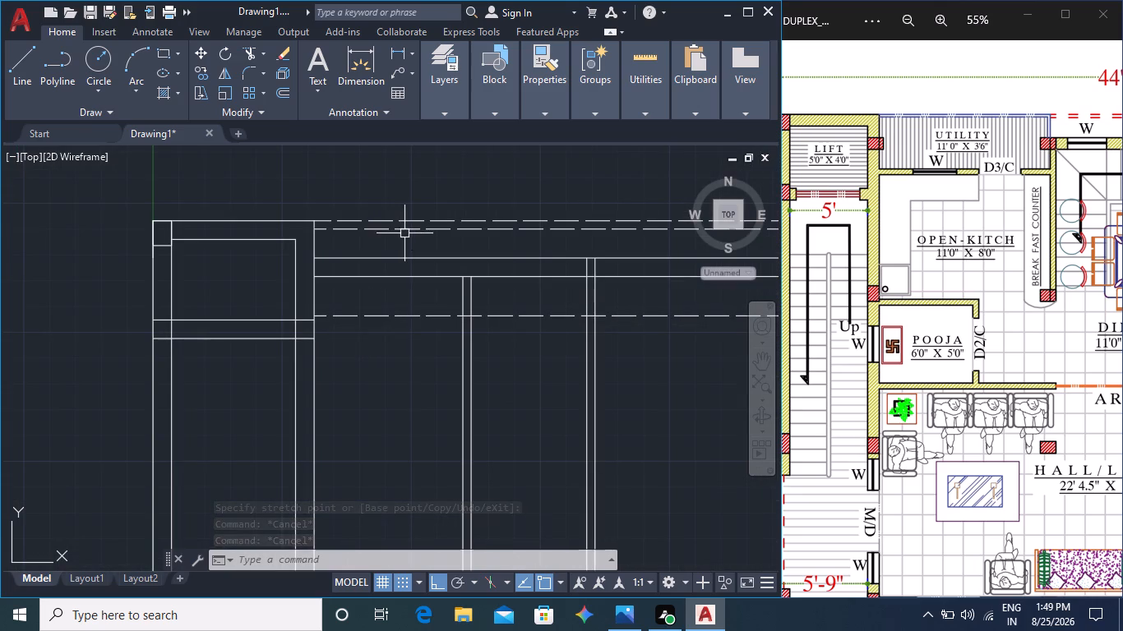
pyautogui.click(361, 64)
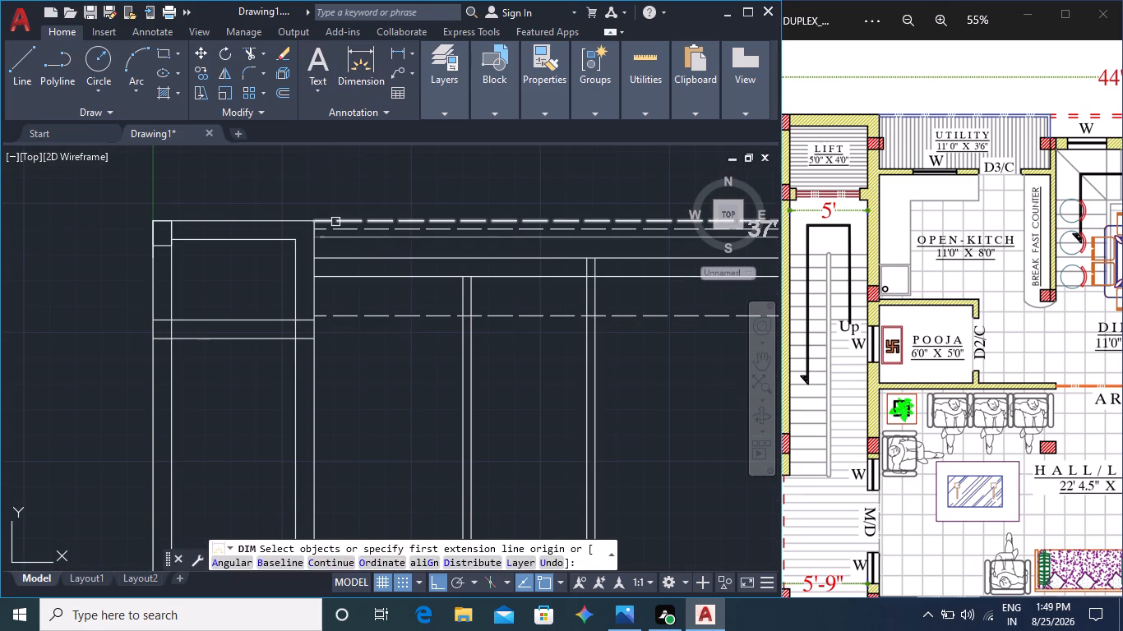
pyautogui.click(313, 230)
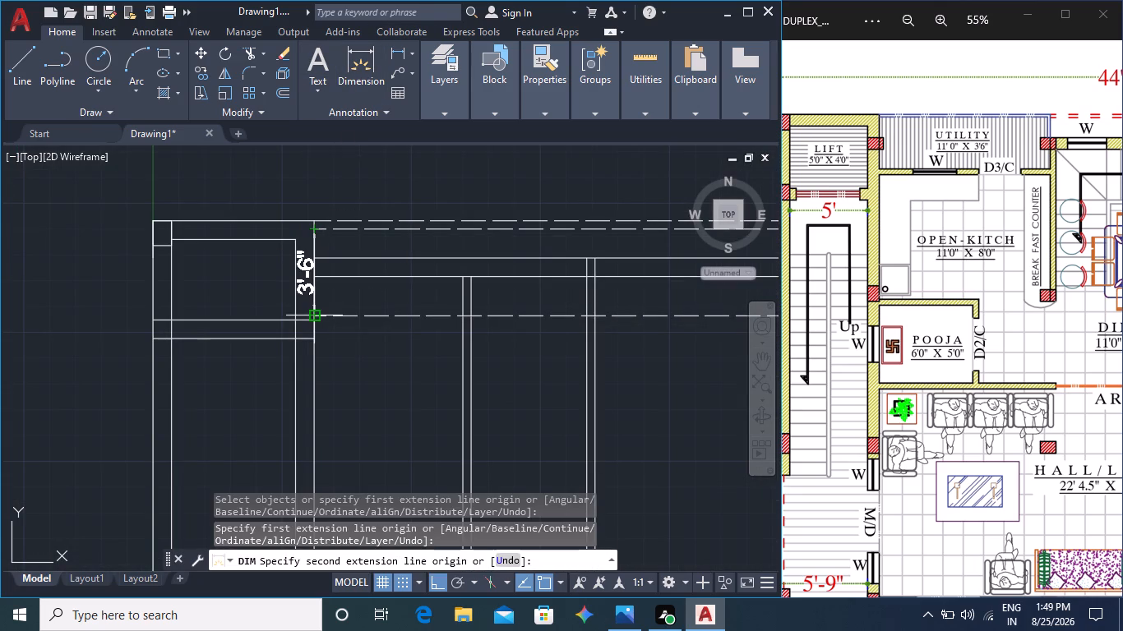
pyautogui.press('Escape')
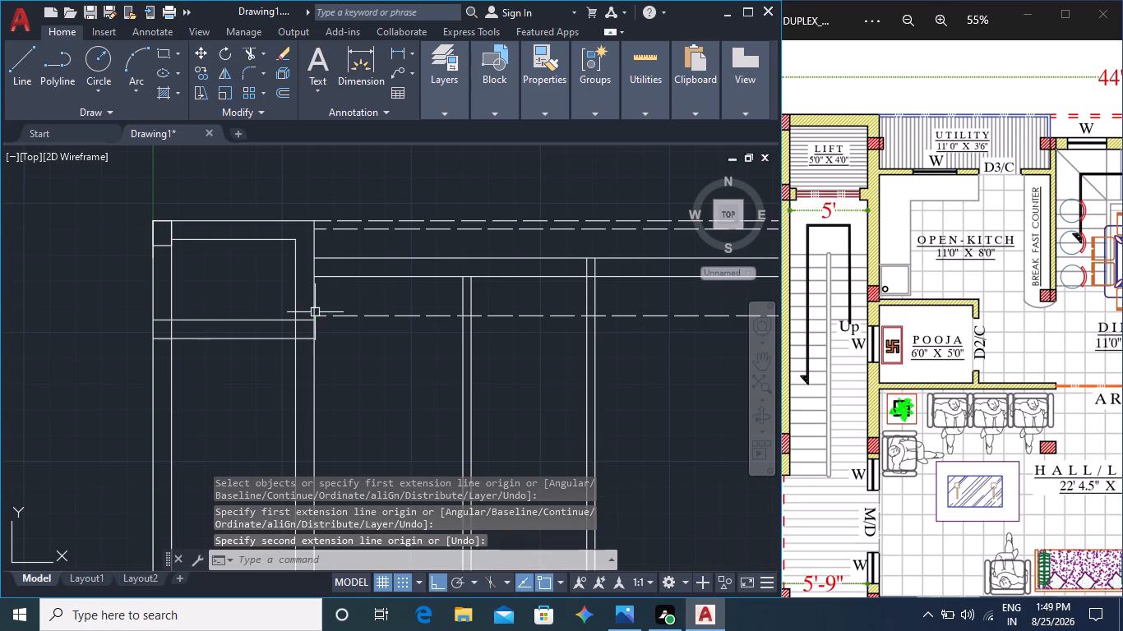
pyautogui.moveTo(409, 365); pyautogui.dragTo(356, 320, button='middle')
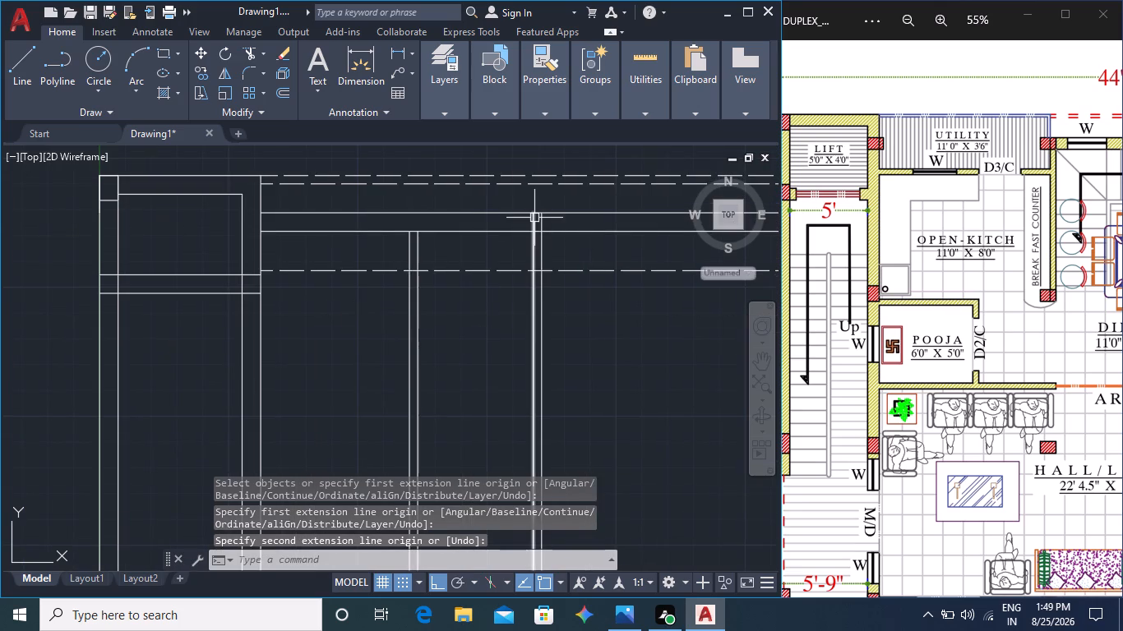
pyautogui.moveTo(502, 255); pyautogui.dragTo(491, 305, button='middle')
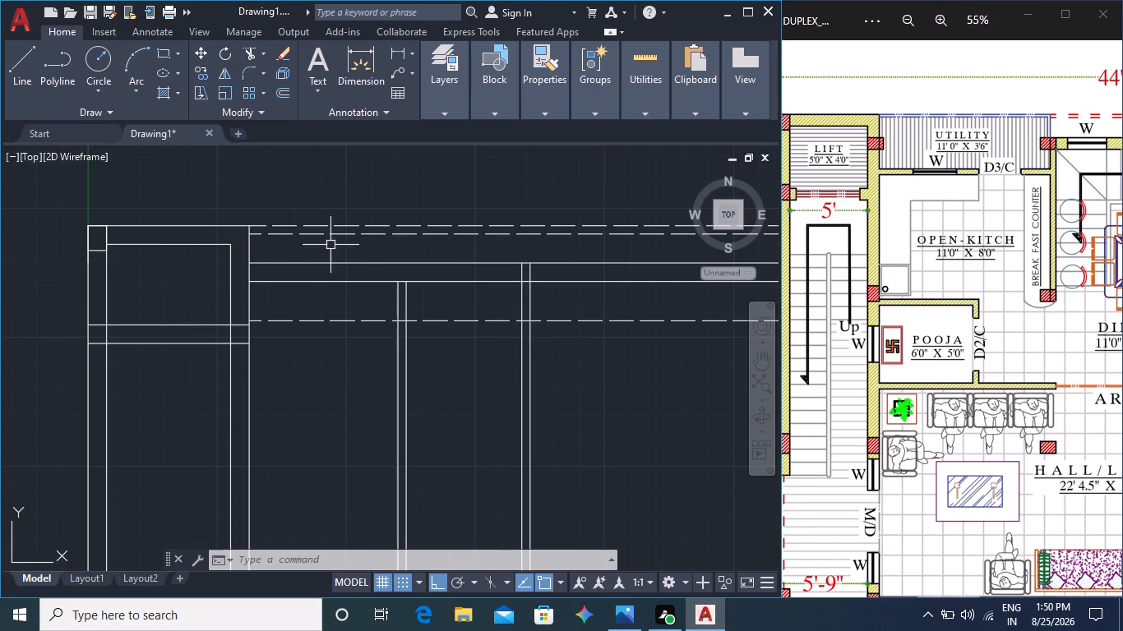
# Check the spacing between the two dashed top boundary lines beside the lift with the Dimension tool, without placing a dimension.
pyautogui.scroll(2, 277, 235)
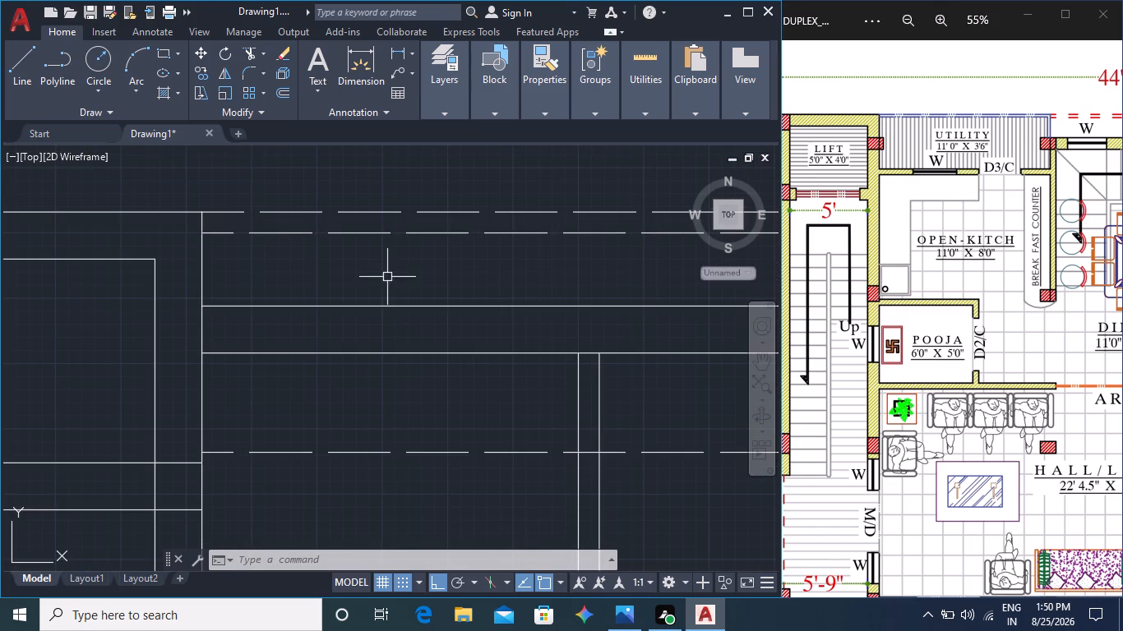
pyautogui.click(373, 85)
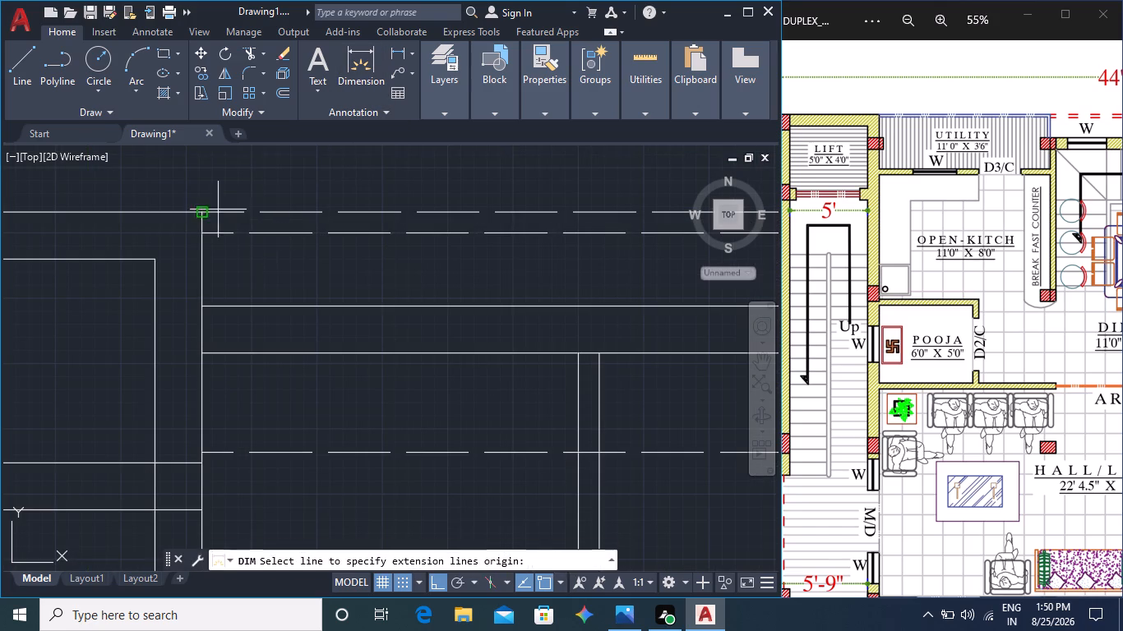
pyautogui.click(198, 212)
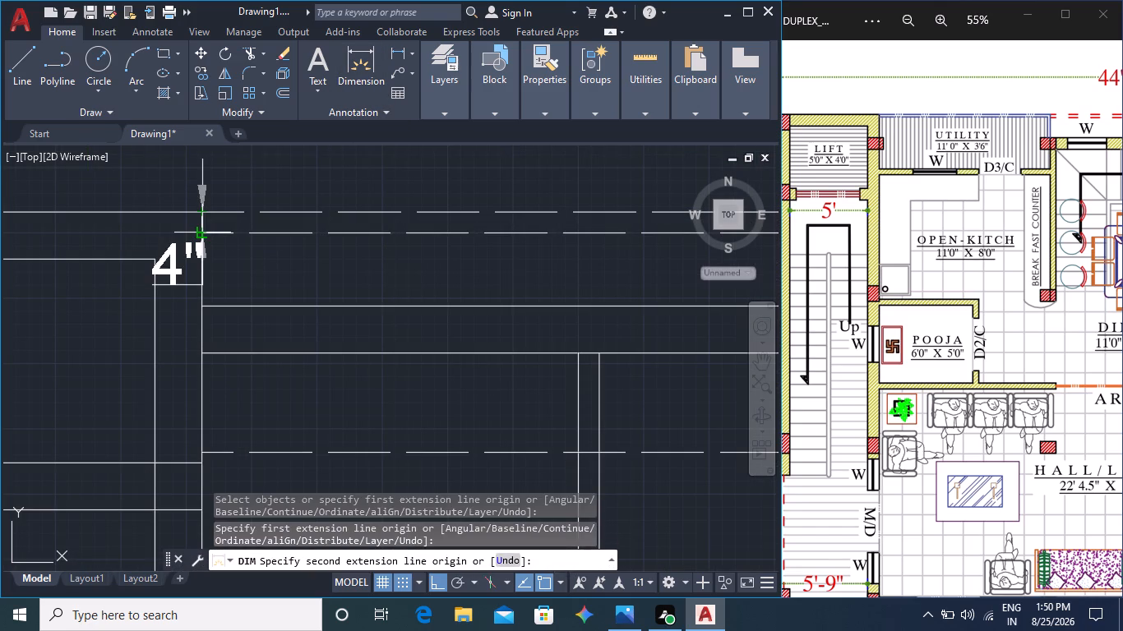
pyautogui.press('Escape')
pyautogui.scroll(-1, 247, 257)
pyautogui.moveTo(269, 278); pyautogui.dragTo(269, 277, button='middle')
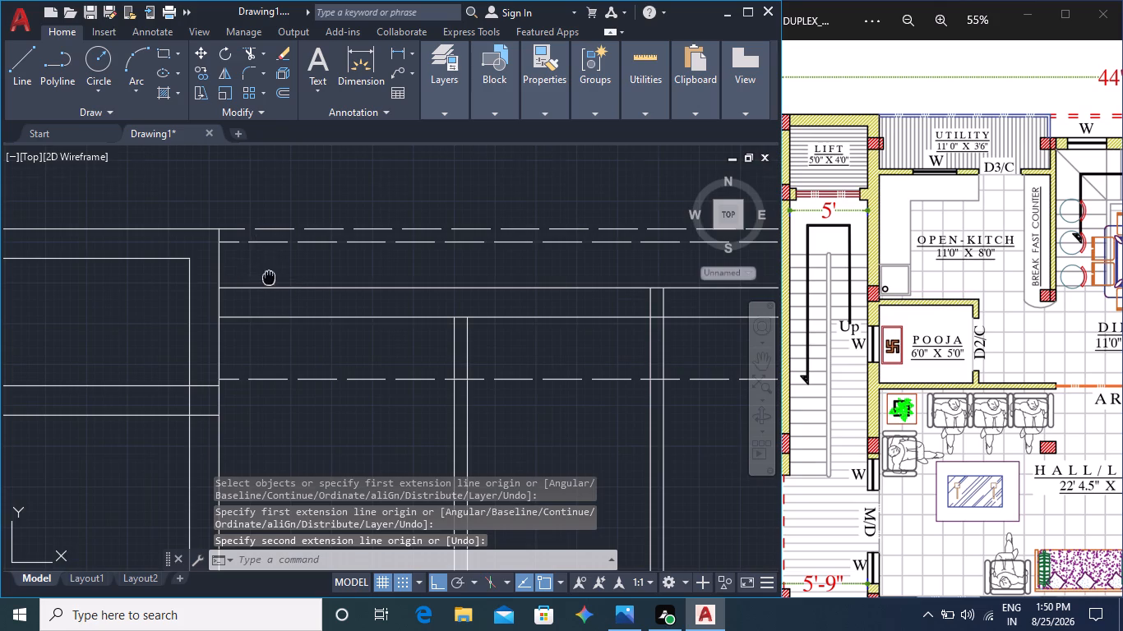
pyautogui.moveTo(269, 277); pyautogui.dragTo(277, 224, button='middle')
pyautogui.scroll(-1, 314, 296)
pyautogui.moveTo(314, 295); pyautogui.dragTo(330, 269, button='middle')
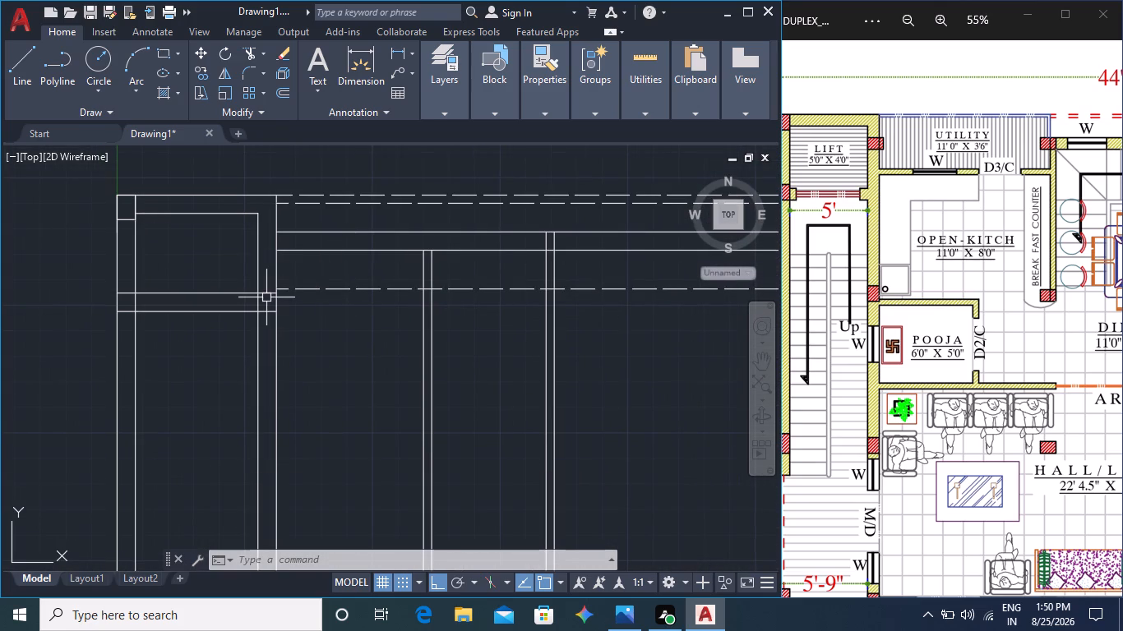
# Examine the kitchen, pooja and hall/living areas in the reference plan against the drawn walls.
pyautogui.middleClick(816, 219)
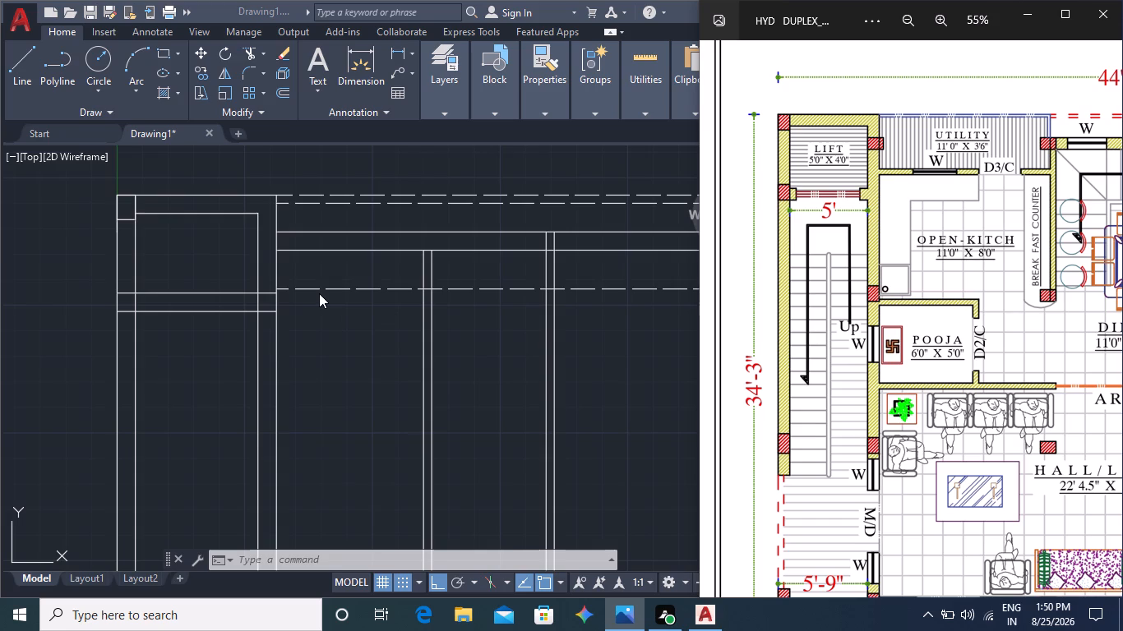
pyautogui.scroll(2, 292, 298)
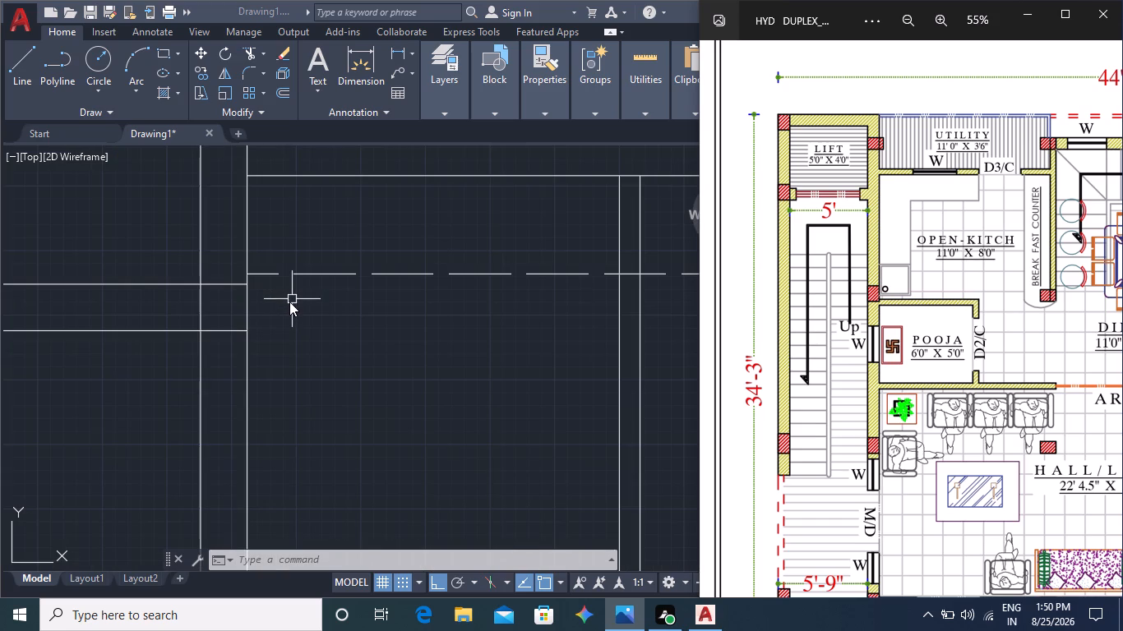
pyautogui.scroll(-1, 295, 302)
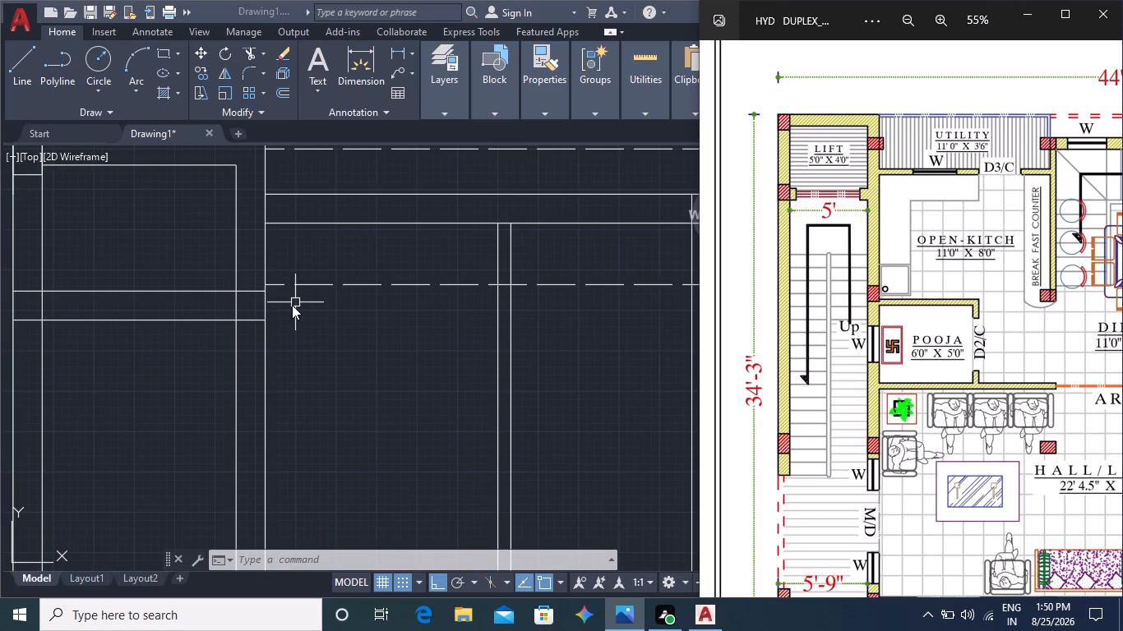
pyautogui.middleClick(1019, 464)
pyautogui.moveTo(931, 500); pyautogui.dragTo(922, 302, button='middle')
pyautogui.scroll(-1, 1012, 354)
pyautogui.moveTo(1027, 367); pyautogui.dragTo(858, 356, button='middle')
pyautogui.scroll(-1, 936, 348)
pyautogui.moveTo(885, 335); pyautogui.dragTo(954, 349, button='middle')
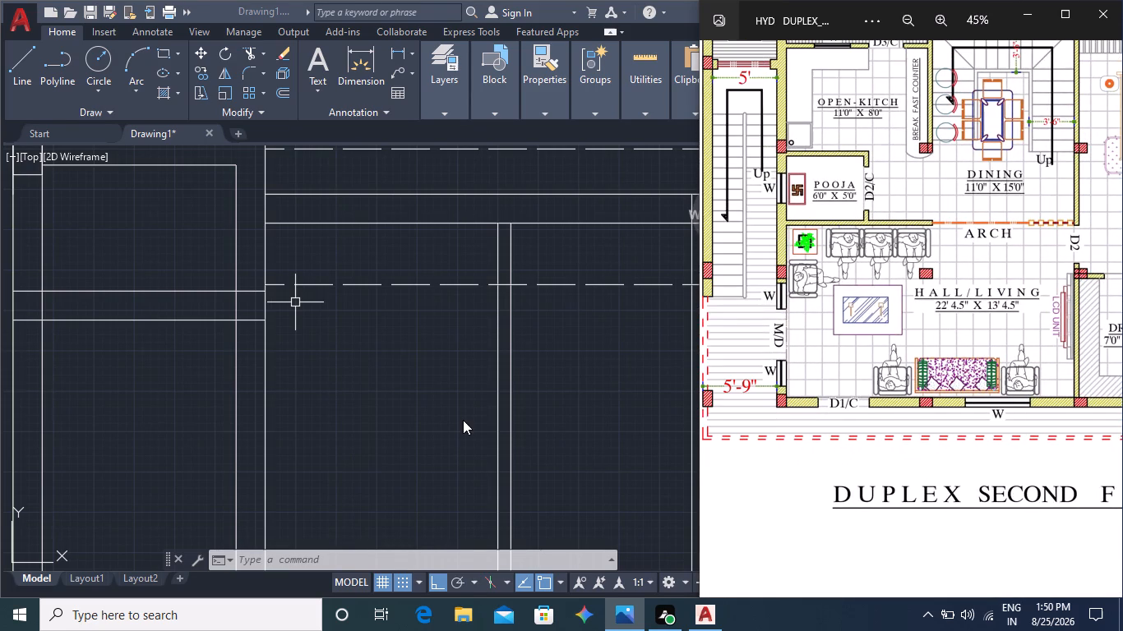
# Offset the inner line of the bottom outer wall upward by 13'4.5" for the hall/living depth.
pyautogui.middleClick(463, 420)
pyautogui.scroll(-2, 465, 417)
pyautogui.moveTo(462, 426); pyautogui.dragTo(482, 337, button='middle')
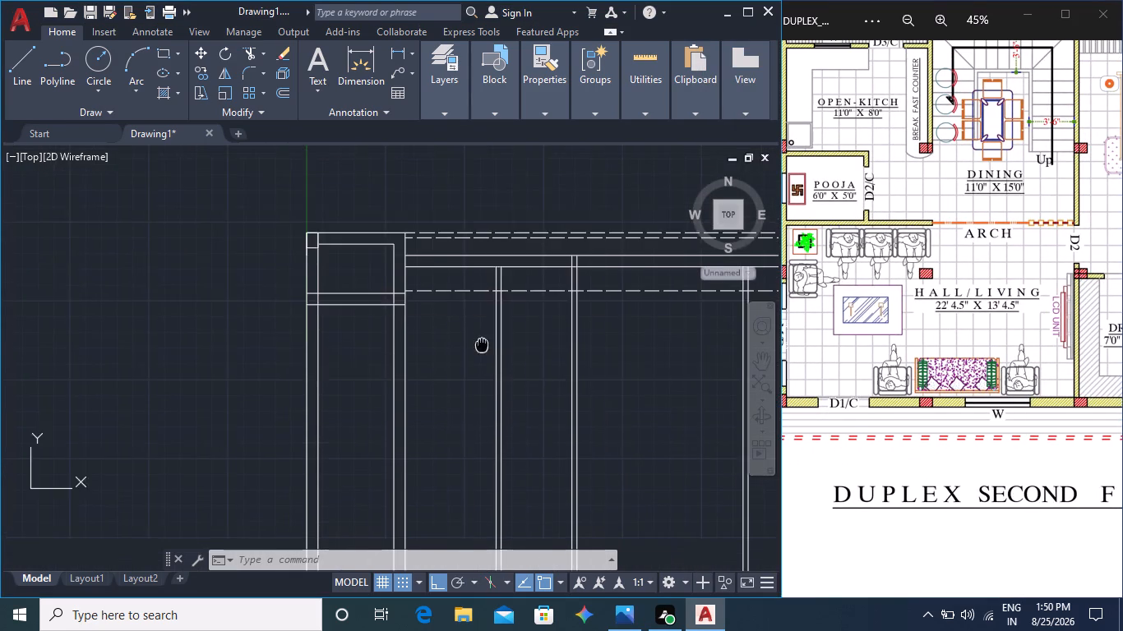
pyautogui.moveTo(482, 337); pyautogui.dragTo(482, 333, button='middle')
pyautogui.moveTo(492, 423); pyautogui.dragTo(501, 335, button='middle')
pyautogui.moveTo(505, 413); pyautogui.dragTo(494, 317, button='middle')
pyautogui.moveTo(497, 429); pyautogui.dragTo(507, 313, button='middle')
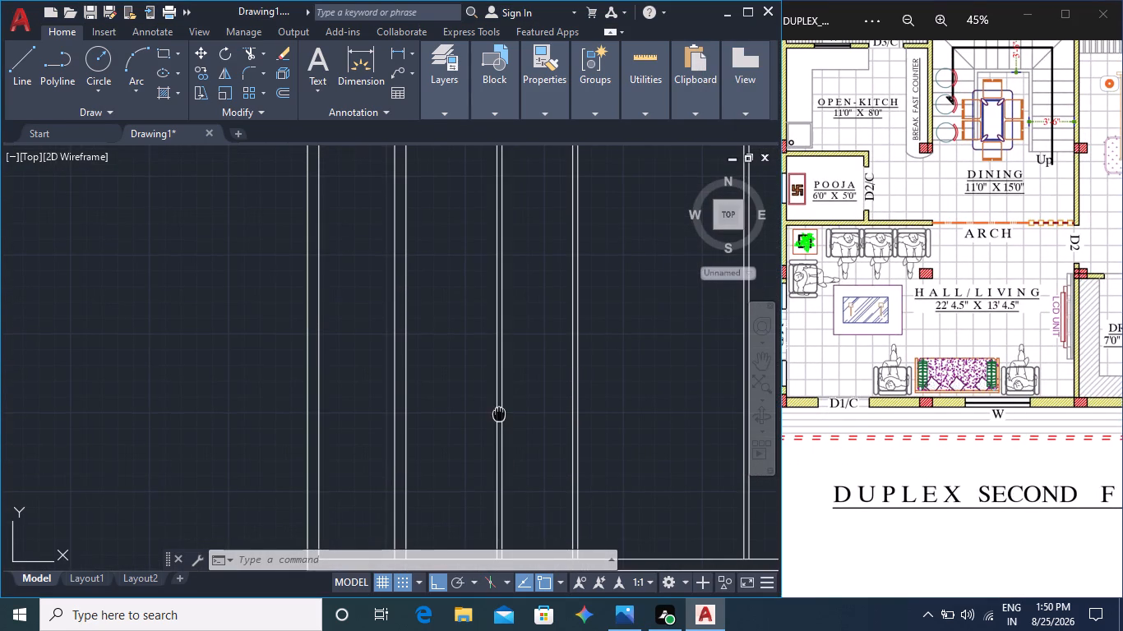
pyautogui.moveTo(566, 400); pyautogui.dragTo(532, 370, button='middle')
pyautogui.middleClick(940, 351)
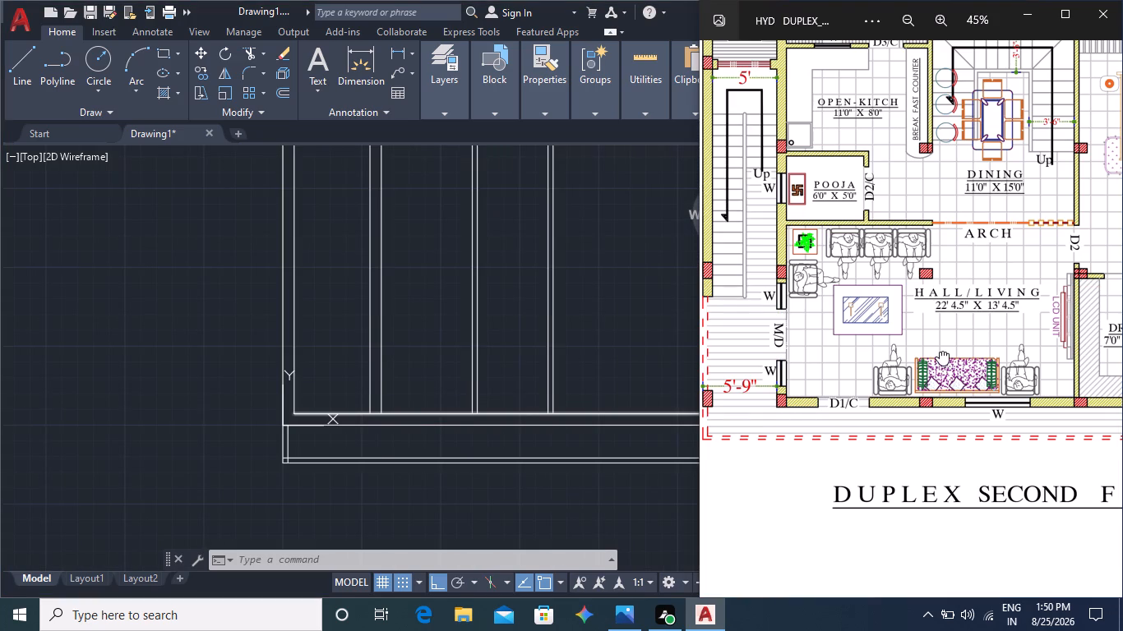
pyautogui.click(404, 416)
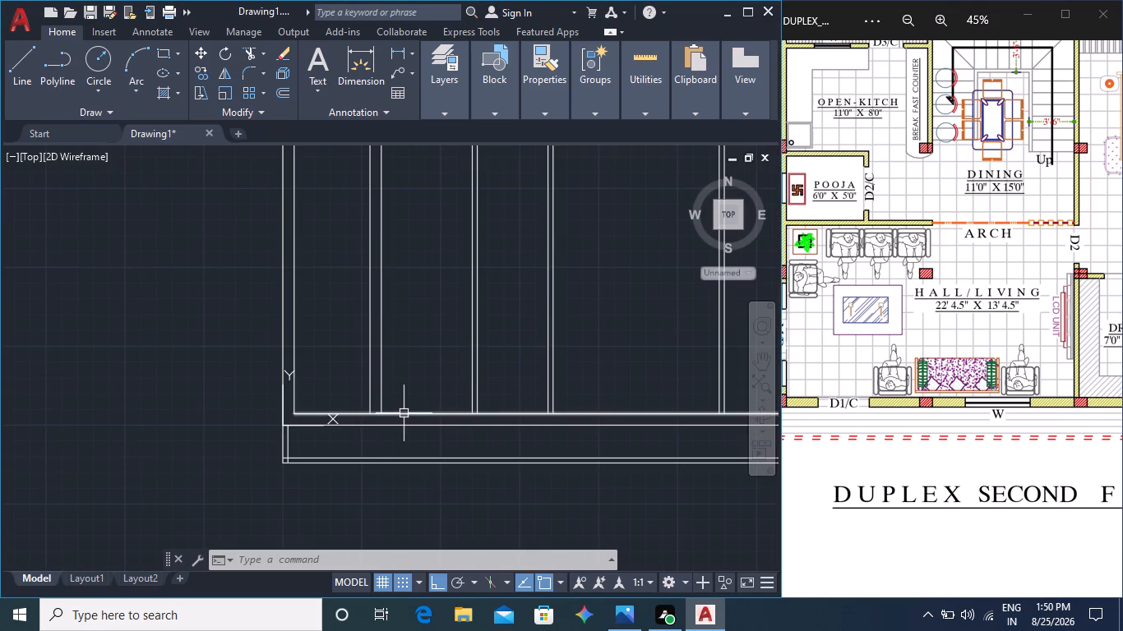
pyautogui.click(404, 413)
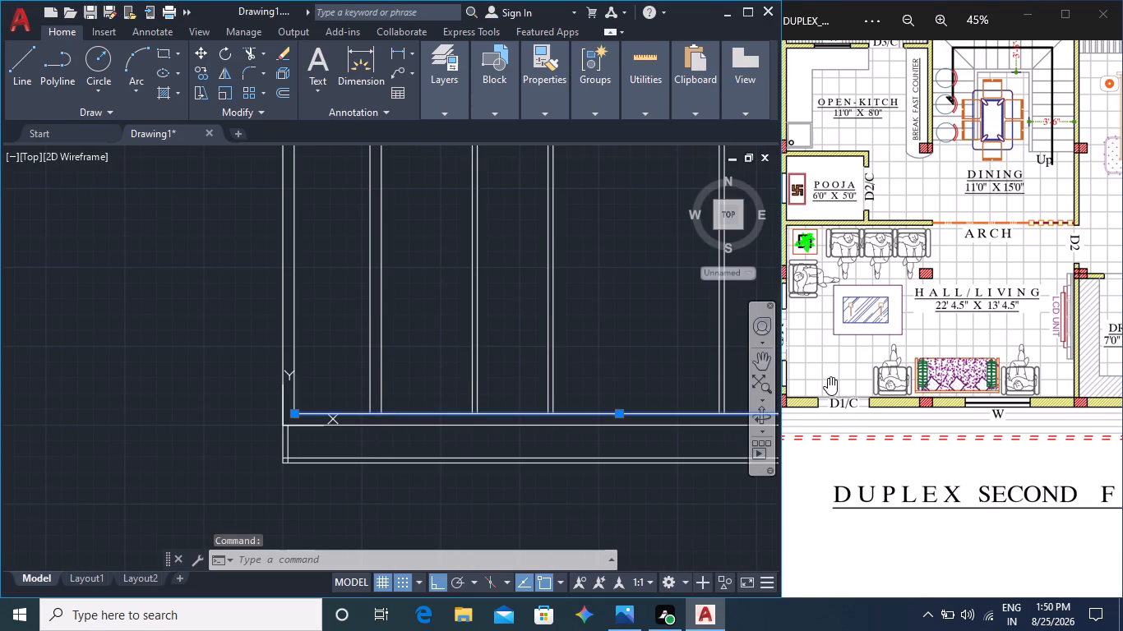
pyautogui.middleClick(828, 377)
pyautogui.moveTo(802, 375); pyautogui.dragTo(817, 385, button='middle')
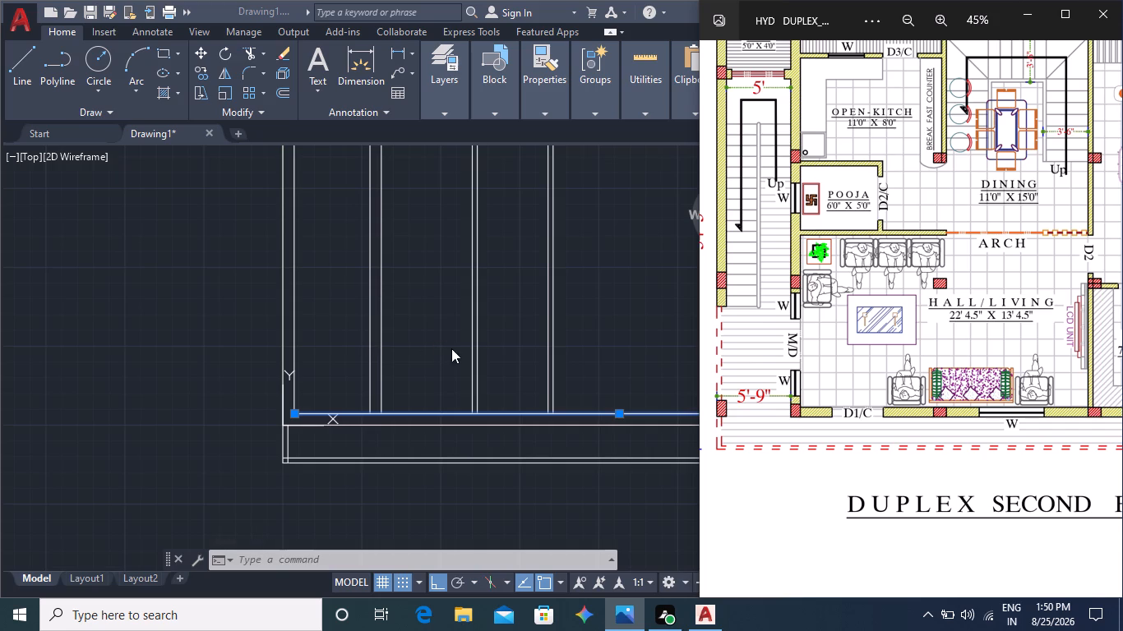
pyautogui.middleClick(507, 398)
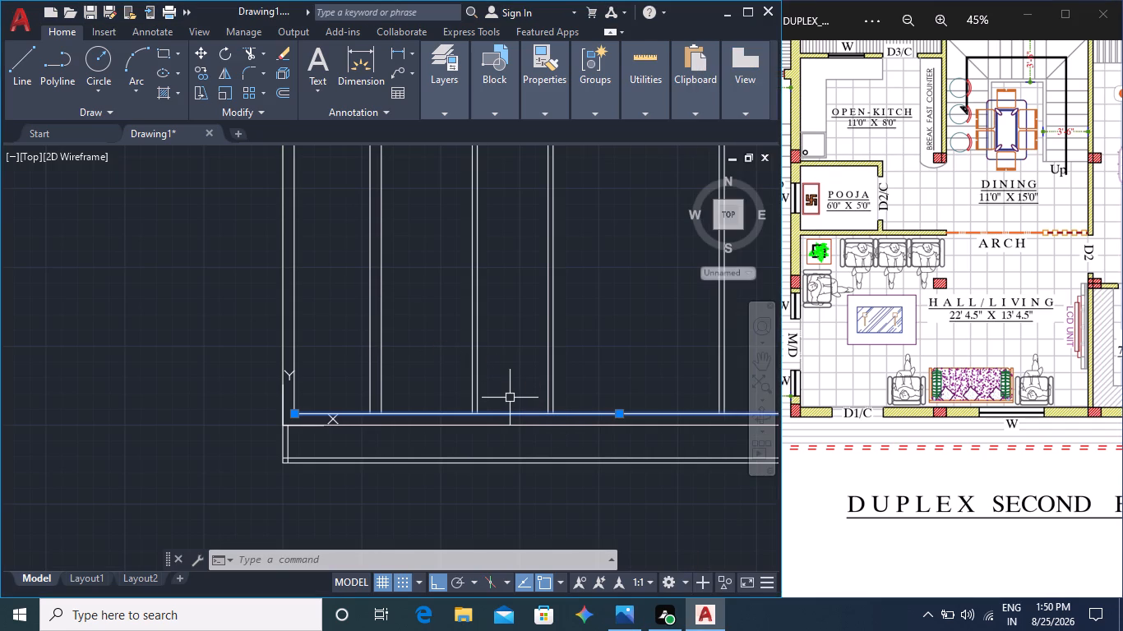
pyautogui.press('o')
pyautogui.press('Return')
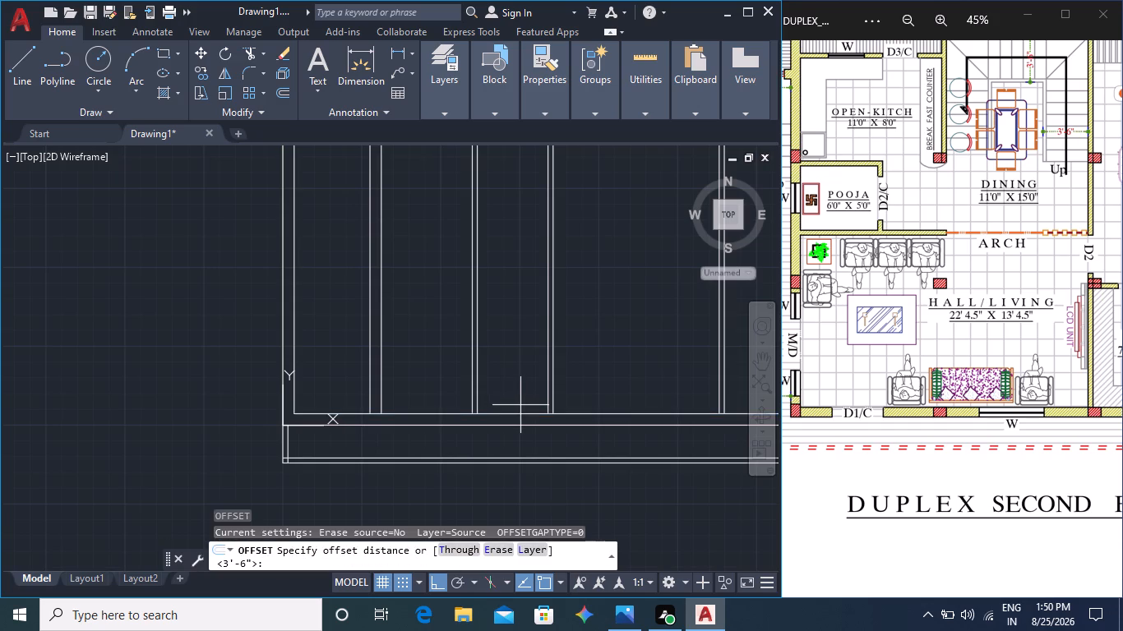
pyautogui.click(503, 416)
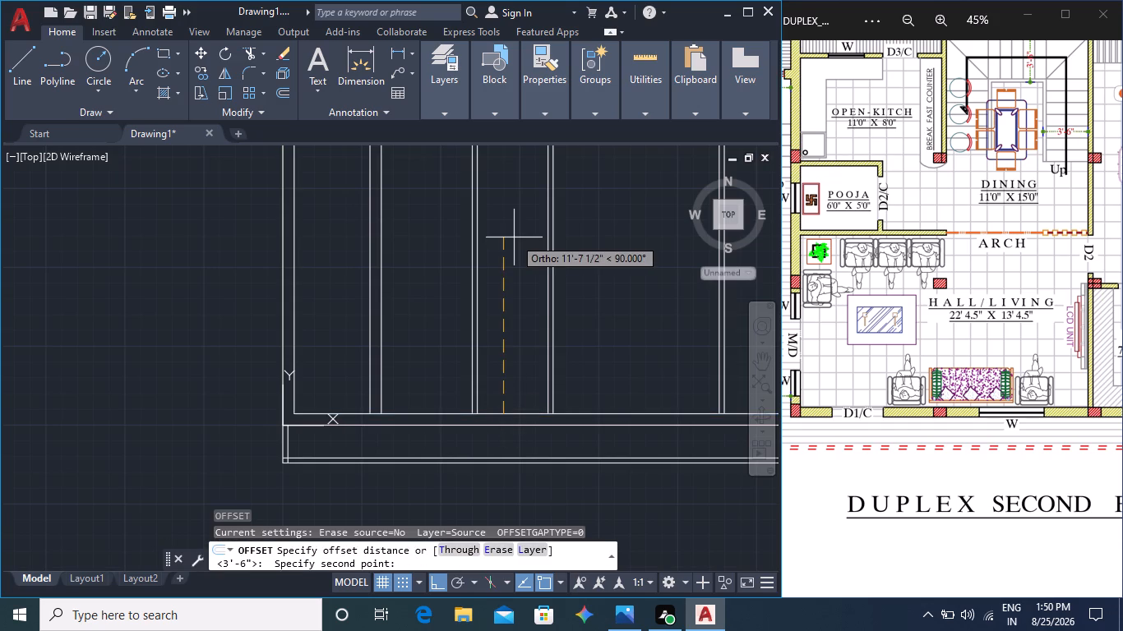
pyautogui.write('13')
pyautogui.press("'")
pyautogui.press('4')
pyautogui.press('.')
pyautogui.press('5')
pyautogui.hotkey('shift', '"')
pyautogui.press('Return')
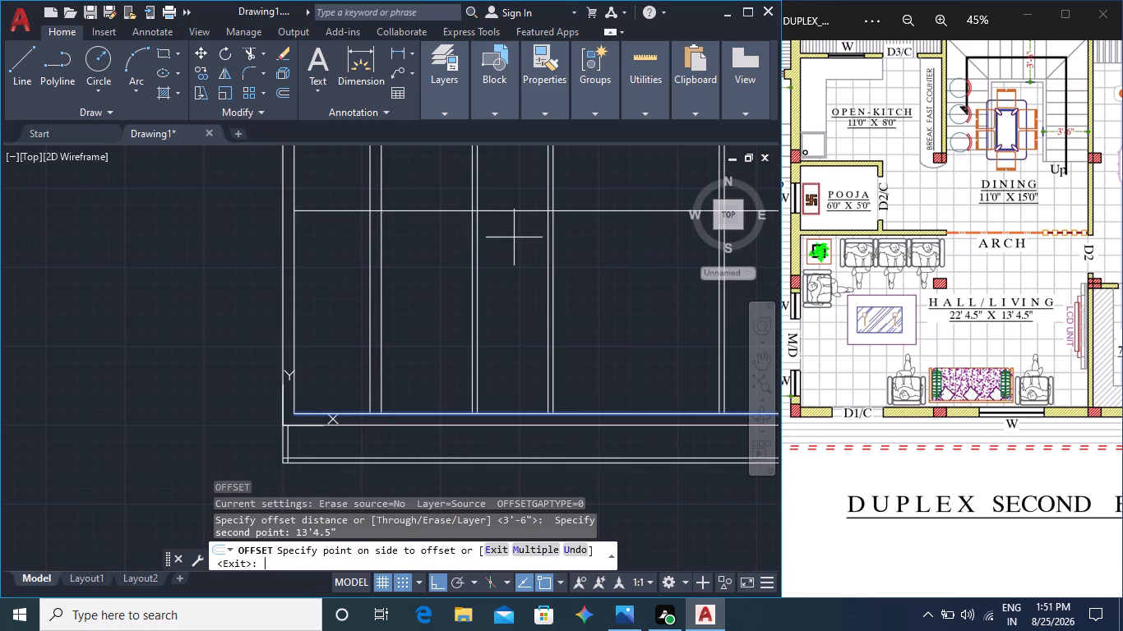
pyautogui.click(514, 237)
pyautogui.moveTo(519, 196); pyautogui.dragTo(501, 226, button='middle')
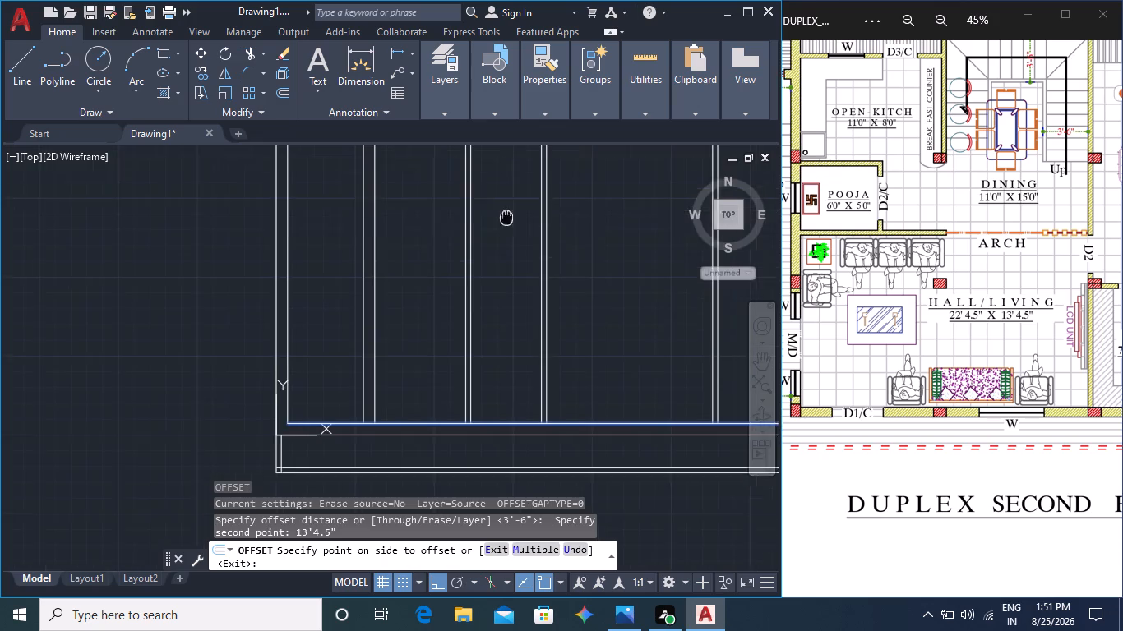
pyautogui.moveTo(501, 226); pyautogui.dragTo(487, 311, button='middle')
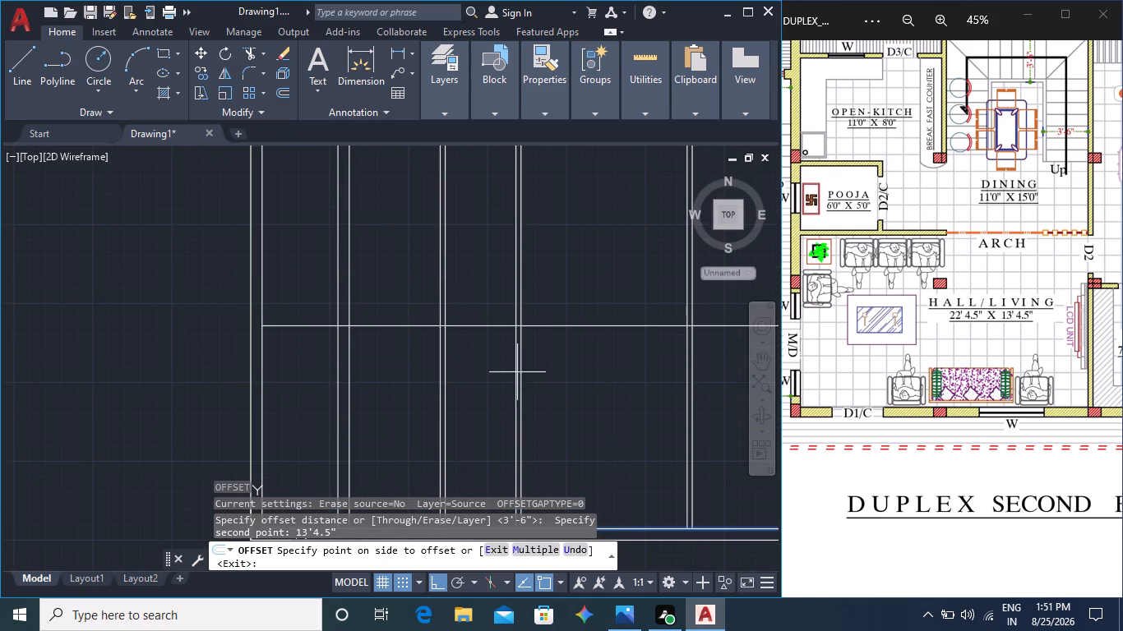
pyautogui.click(481, 325)
pyautogui.press('Escape')
pyautogui.press('Escape')
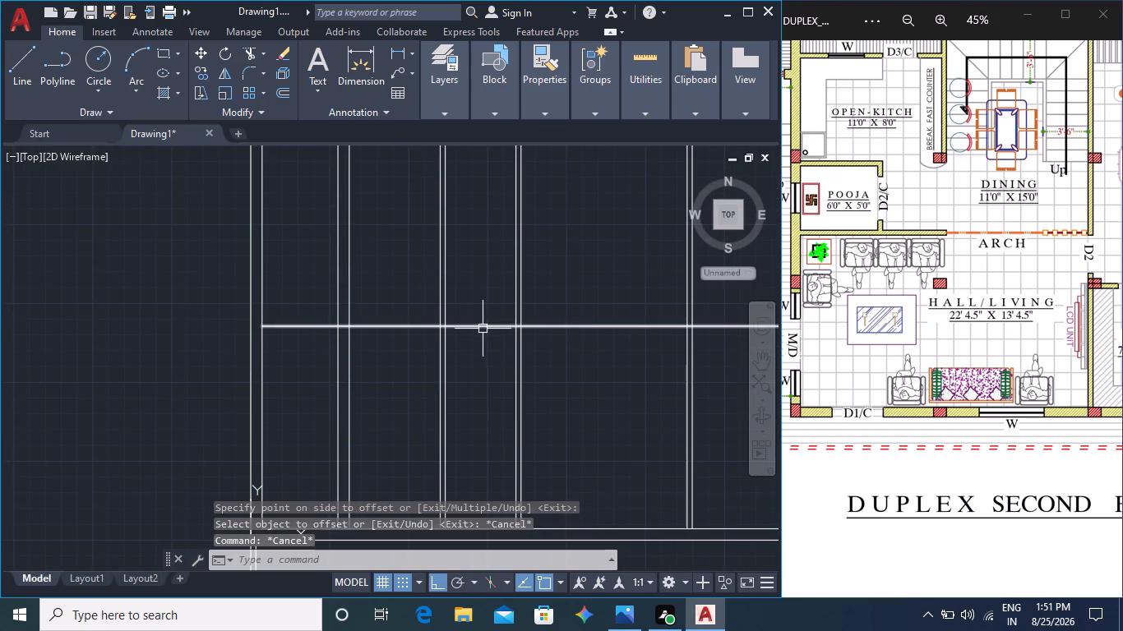
# Offset the new hall/living top line upward by 4" to give that wall its thickness.
pyautogui.click(483, 326)
pyautogui.press('o')
pyautogui.press('Return')
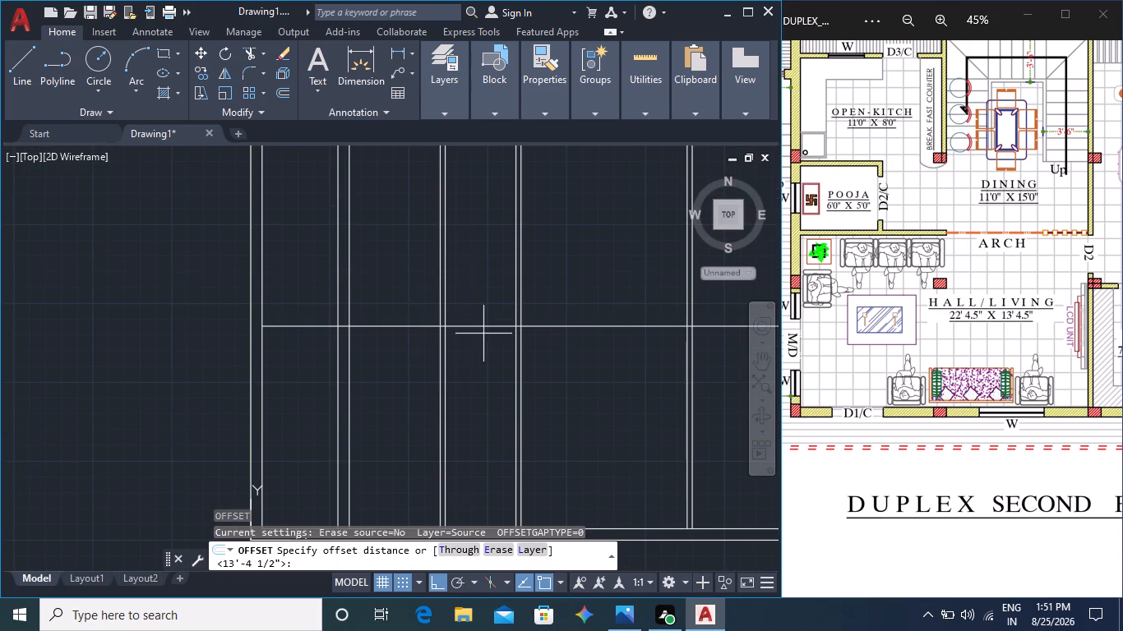
pyautogui.click(483, 329)
pyautogui.press('4')
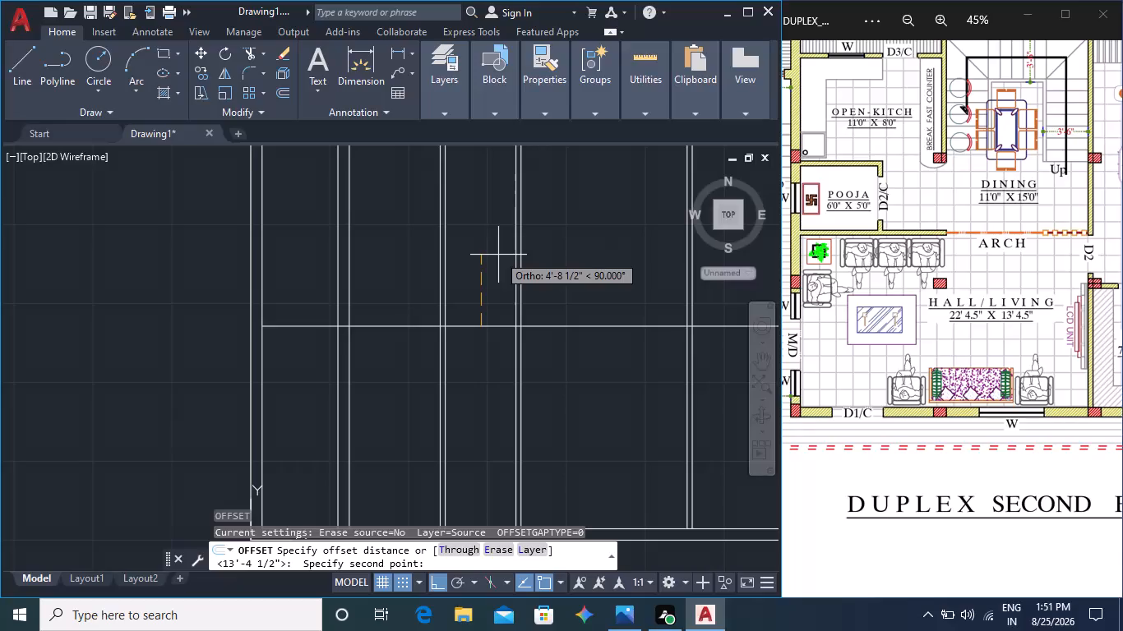
pyautogui.hotkey('shift', '"')
pyautogui.press('Return')
pyautogui.click(498, 255)
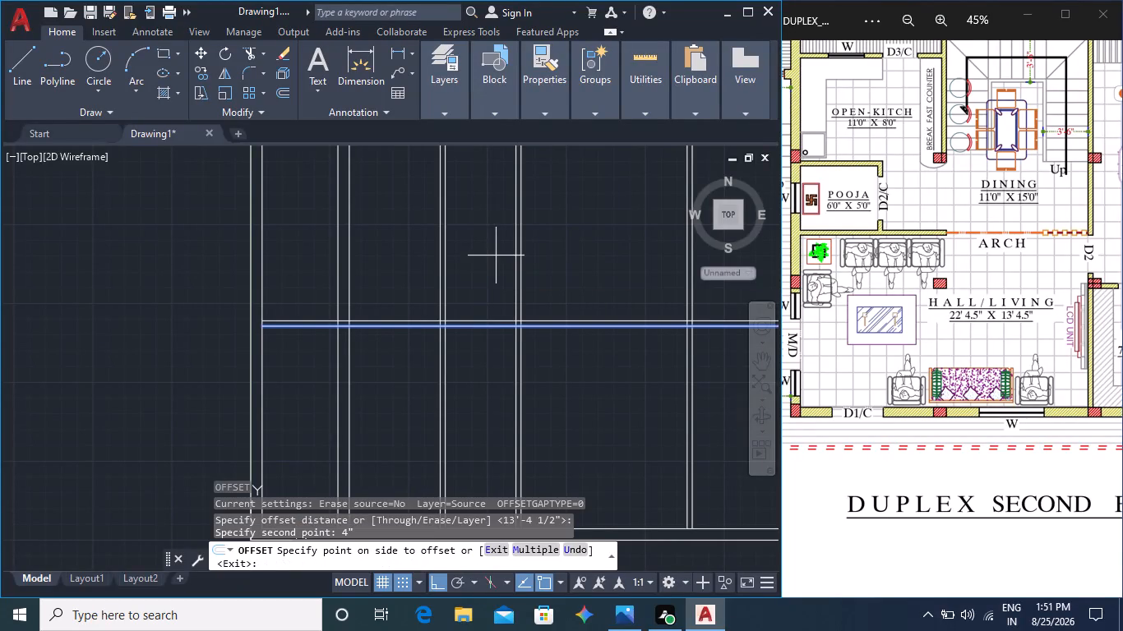
pyautogui.click(491, 268)
pyautogui.moveTo(483, 278); pyautogui.dragTo(414, 315, button='middle')
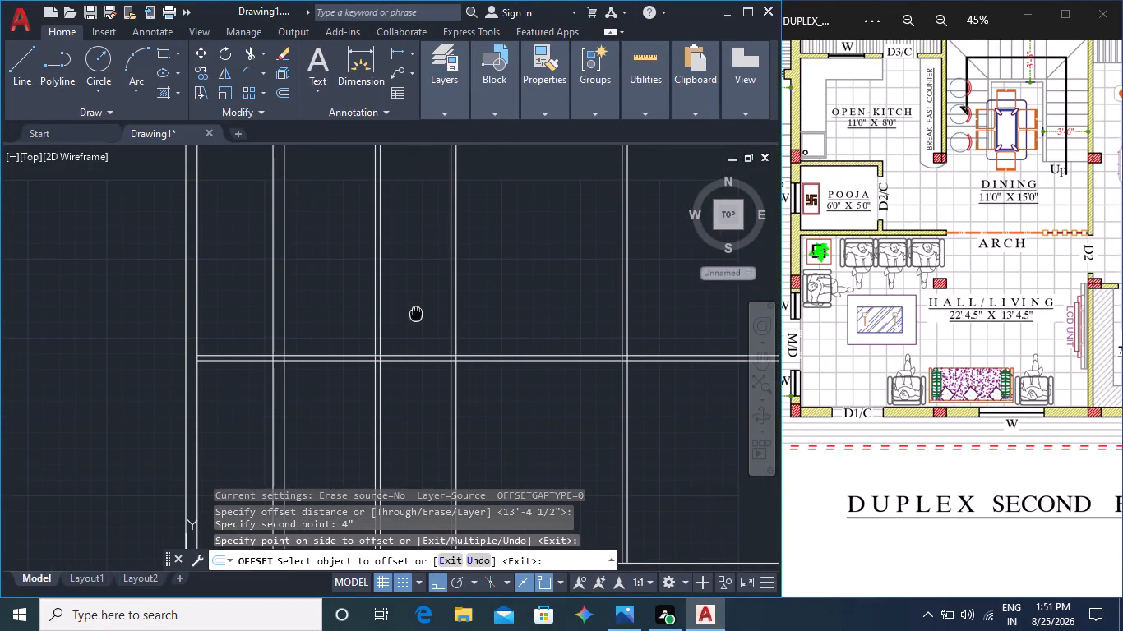
pyautogui.middleClick(1041, 275)
pyautogui.moveTo(991, 267); pyautogui.dragTo(1002, 376, button='middle')
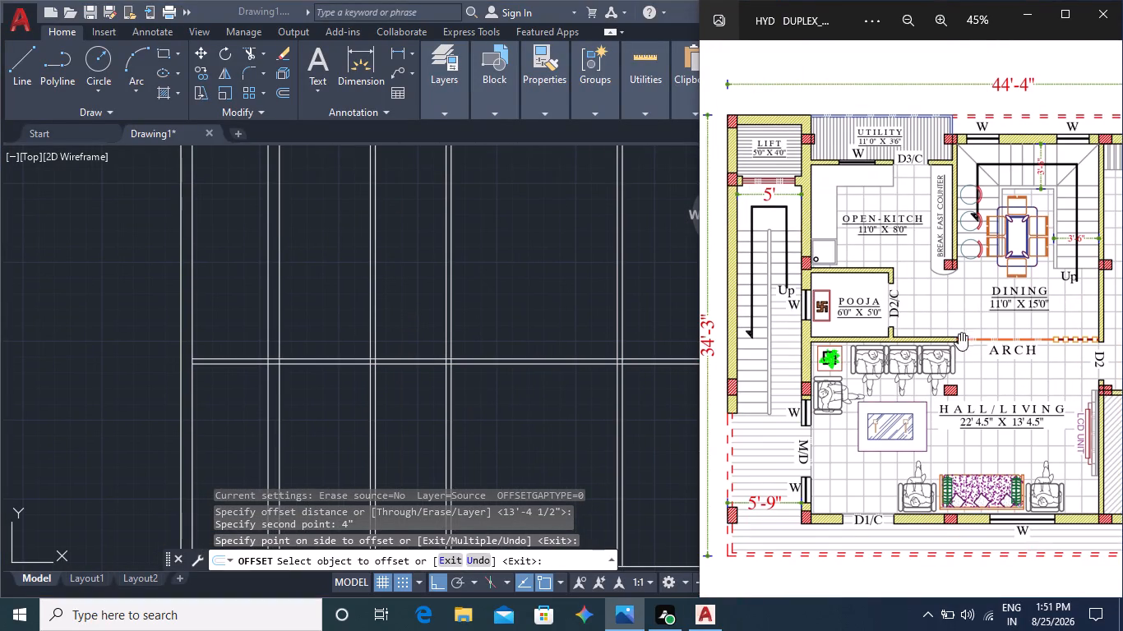
pyautogui.middleClick(538, 319)
pyautogui.moveTo(534, 308); pyautogui.dragTo(496, 329, button='middle')
pyautogui.moveTo(492, 321); pyautogui.dragTo(483, 345, button='middle')
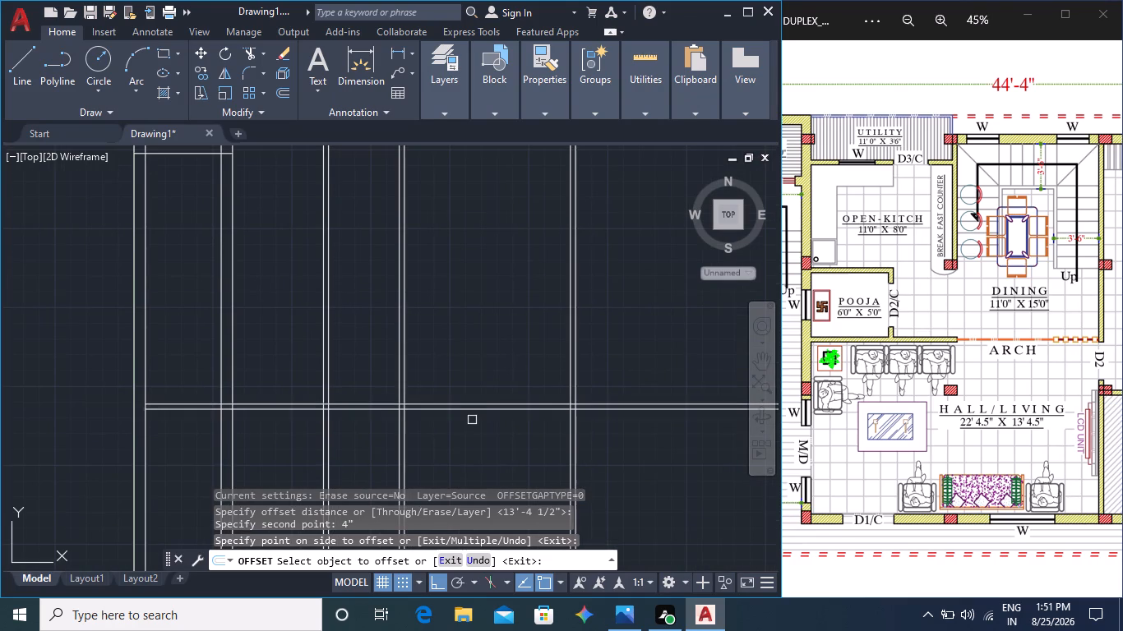
pyautogui.press('Escape')
pyautogui.press('Escape')
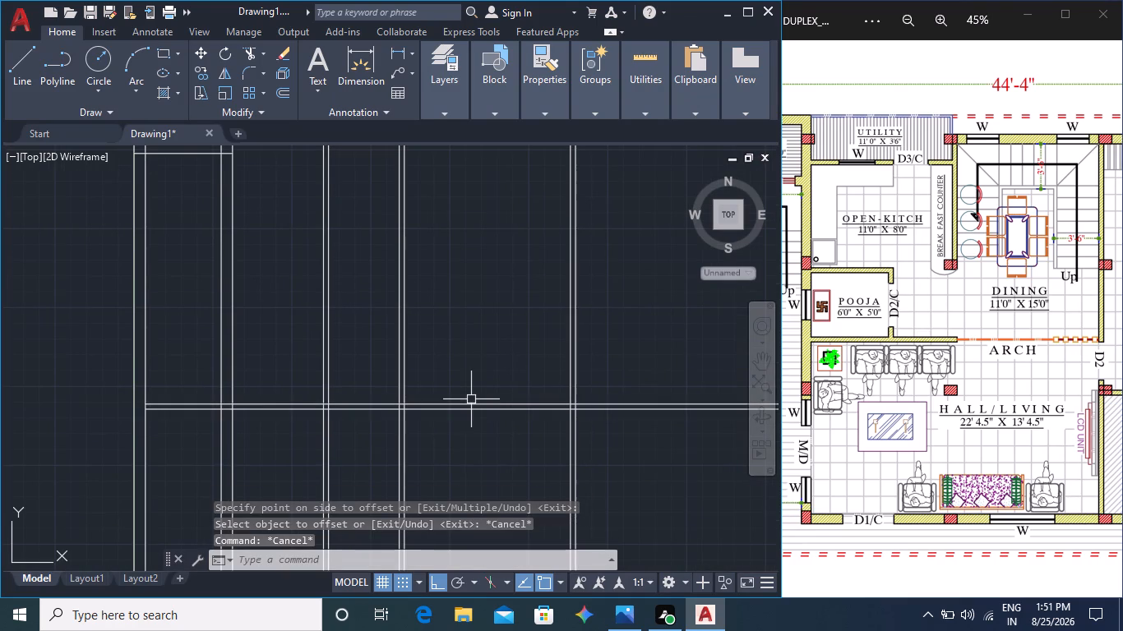
# Offset the upper line of the 4" hall/living wall upward by 5' for the pooja room depth.
pyautogui.press('o')
pyautogui.press('Return')
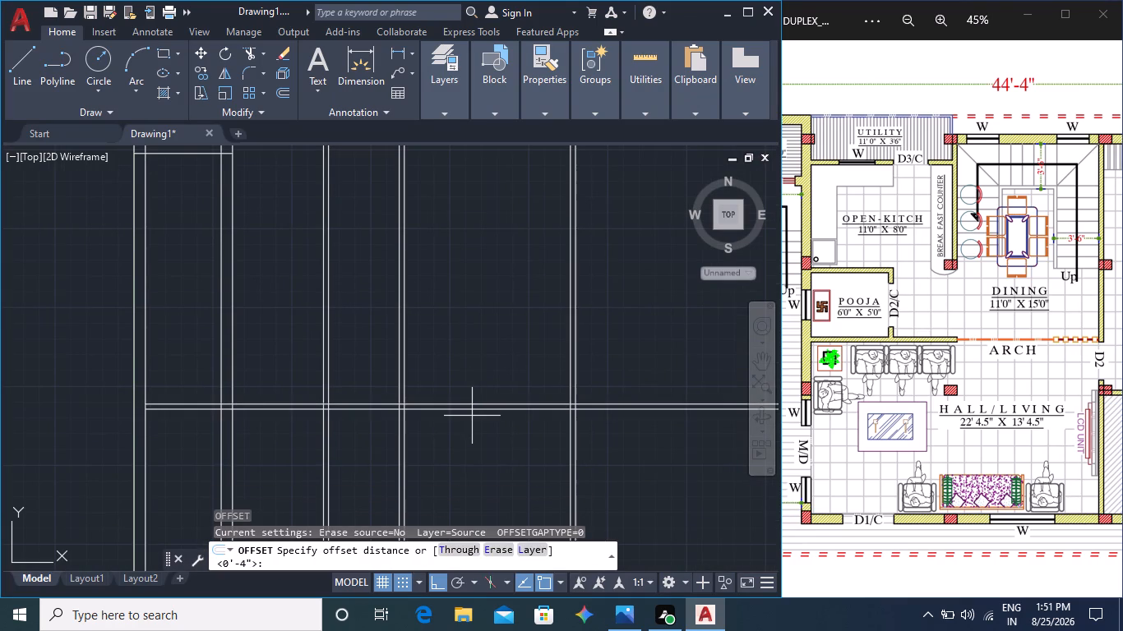
pyautogui.click(468, 399)
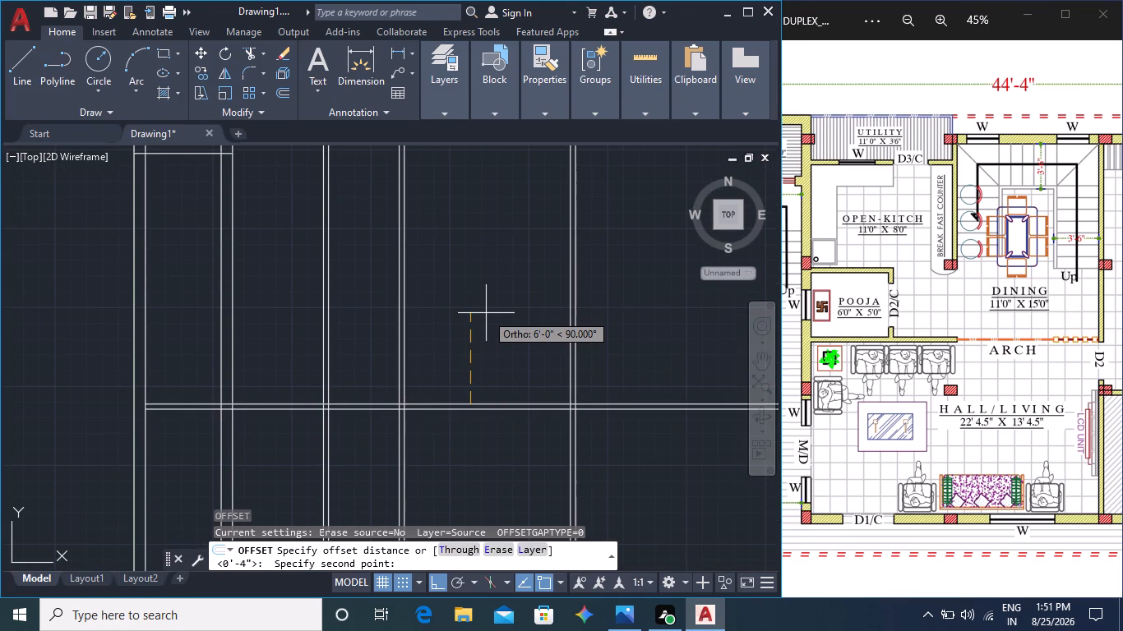
pyautogui.press('5')
pyautogui.press("'")
pyautogui.press('Return')
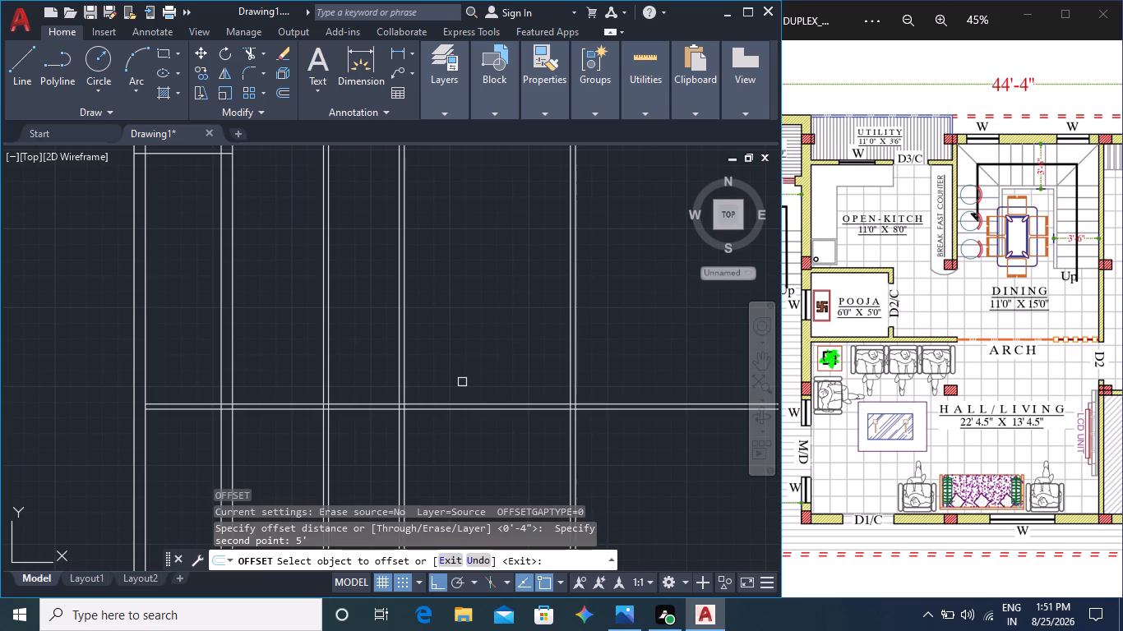
pyautogui.click(465, 402)
pyautogui.click(482, 292)
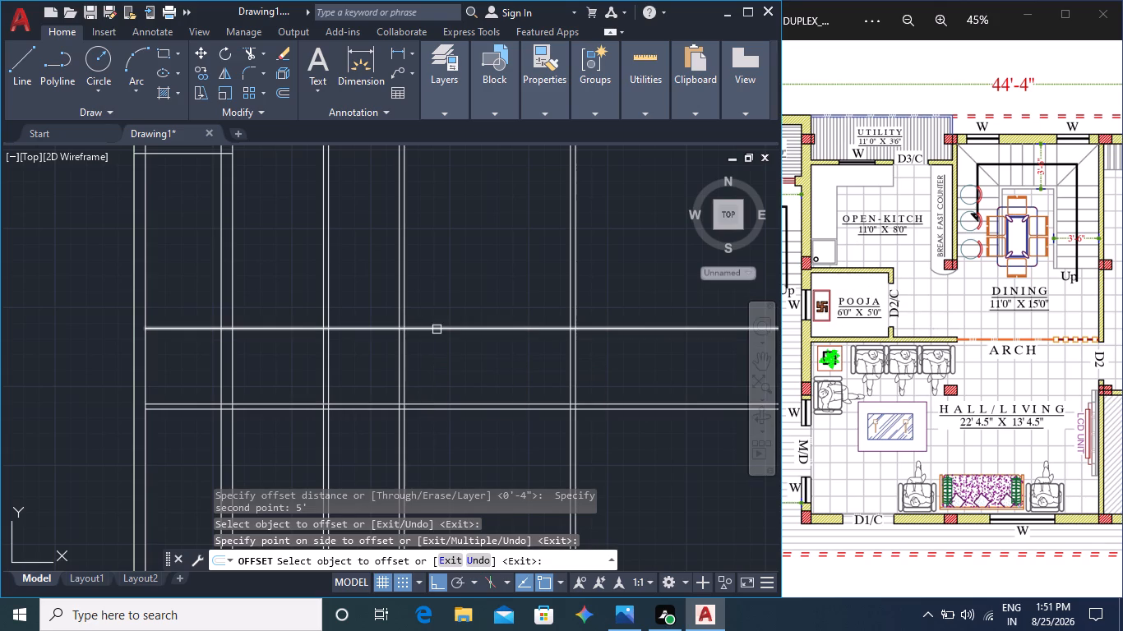
pyautogui.press('Escape')
pyautogui.press('Escape')
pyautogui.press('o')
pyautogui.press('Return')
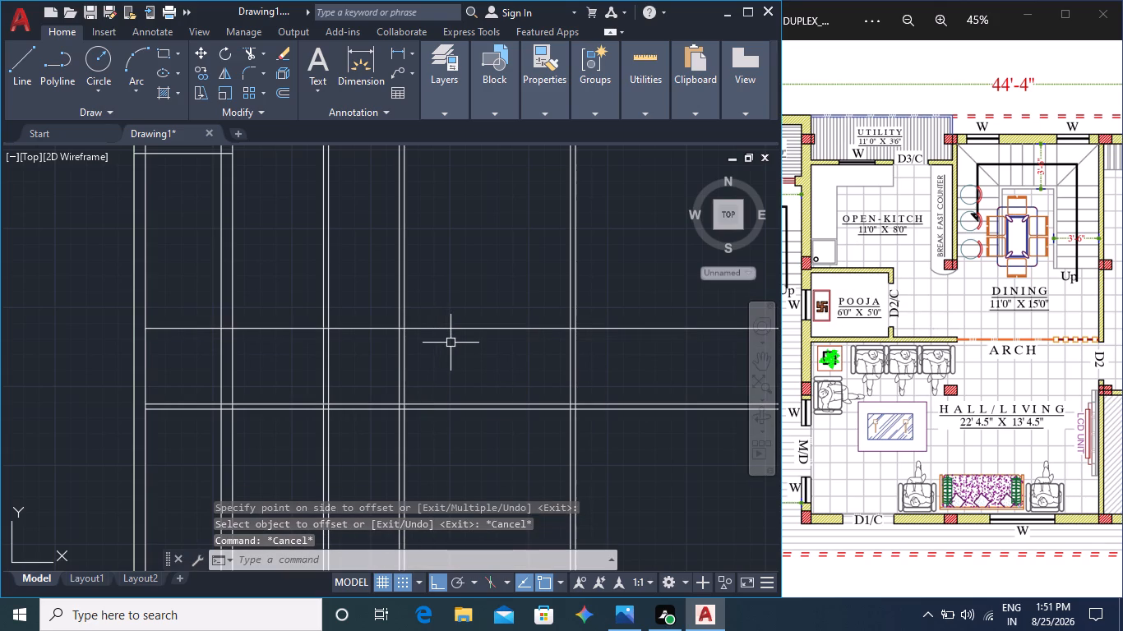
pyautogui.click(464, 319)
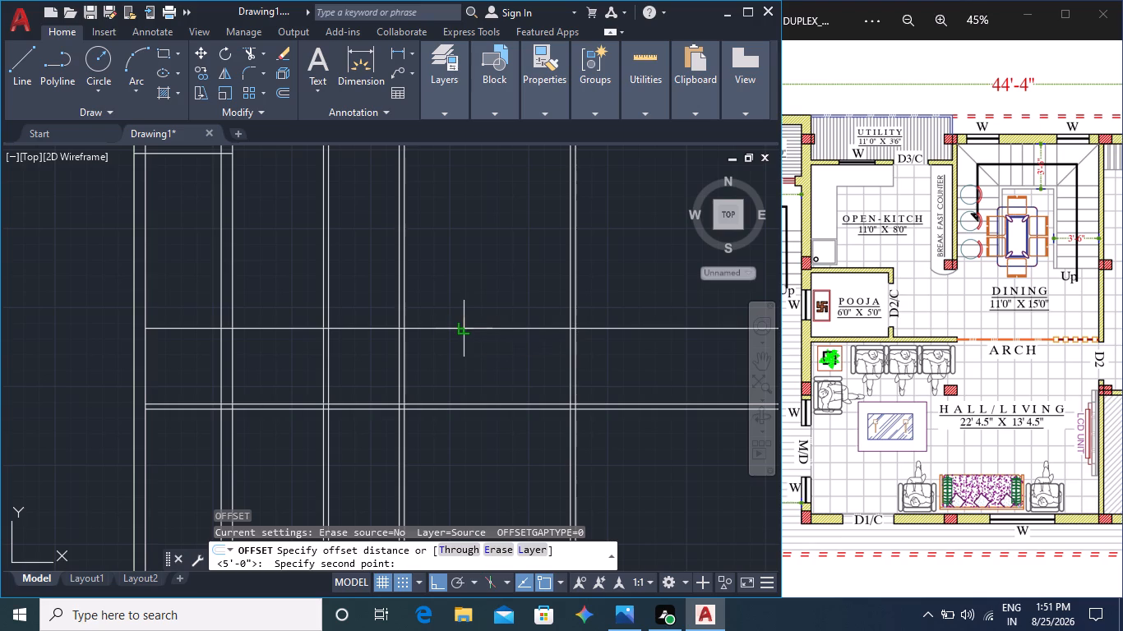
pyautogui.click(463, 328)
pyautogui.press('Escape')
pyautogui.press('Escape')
# Offset the line at the top of the pooja room upward by 4" to give that wall its thickness.
pyautogui.press('o')
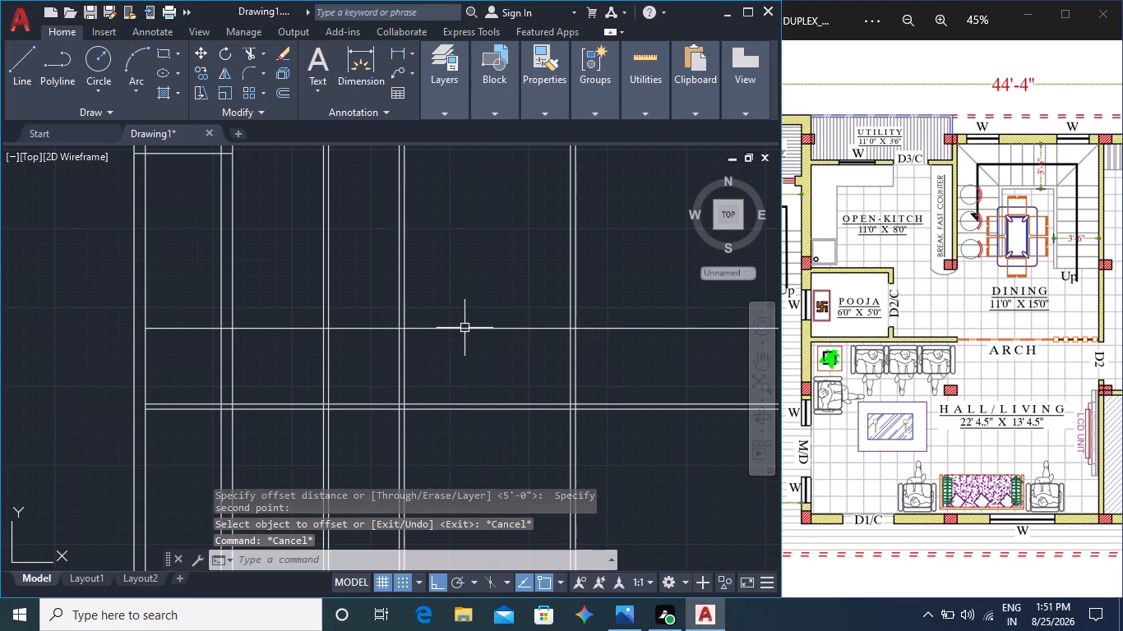
pyautogui.press('Return')
pyautogui.click(467, 330)
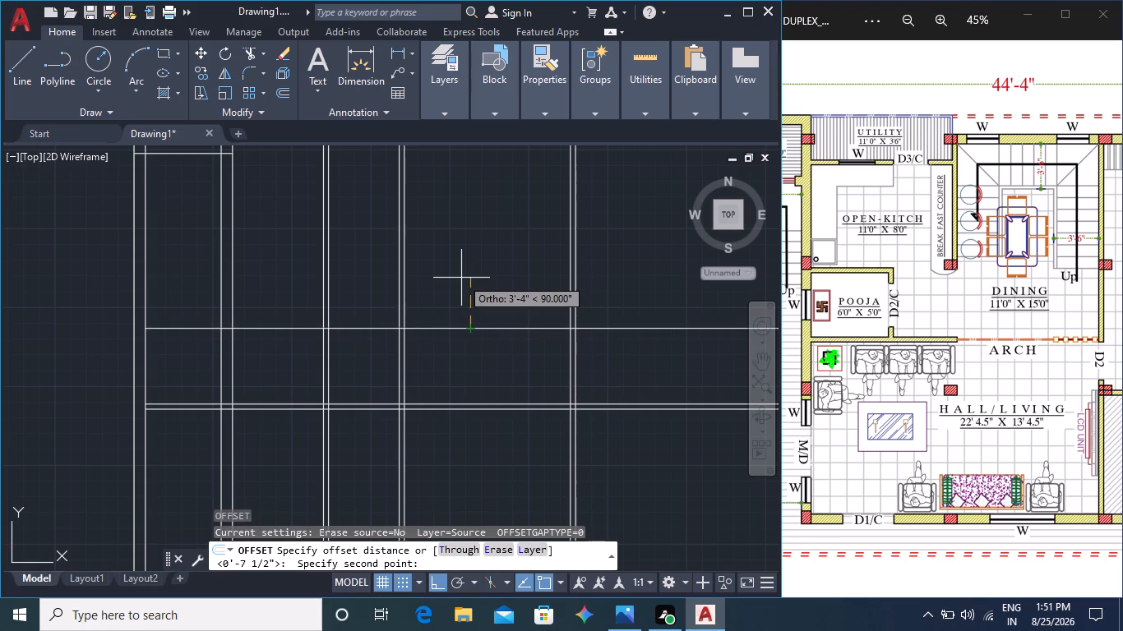
pyautogui.press('4')
pyautogui.hotkey('shift', '"')
pyautogui.press('Return')
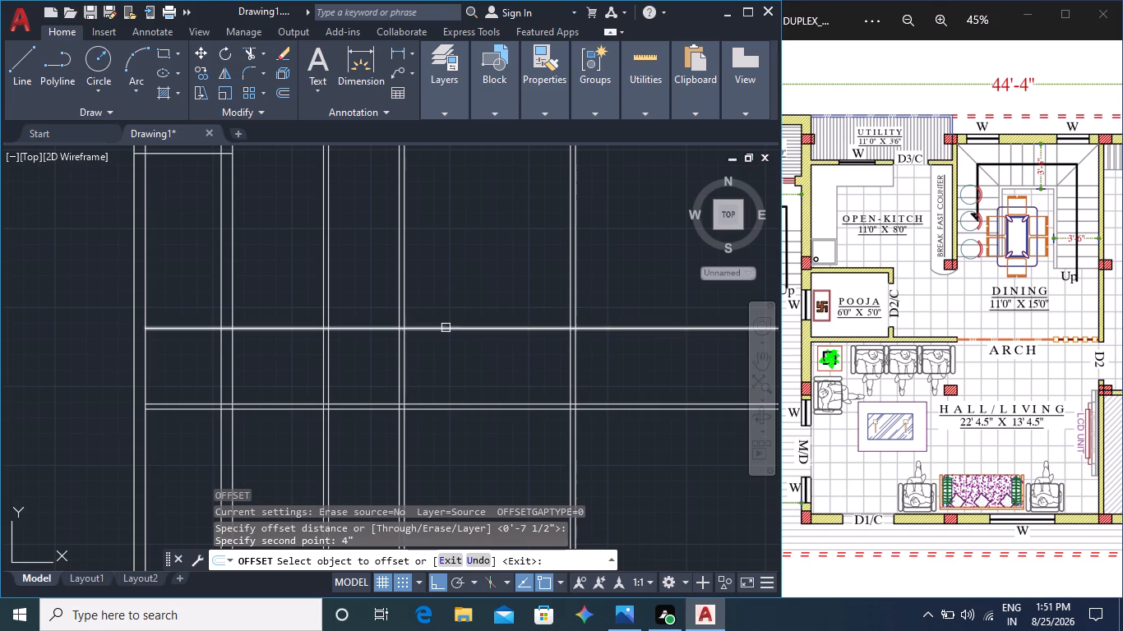
pyautogui.click(452, 331)
pyautogui.click(446, 283)
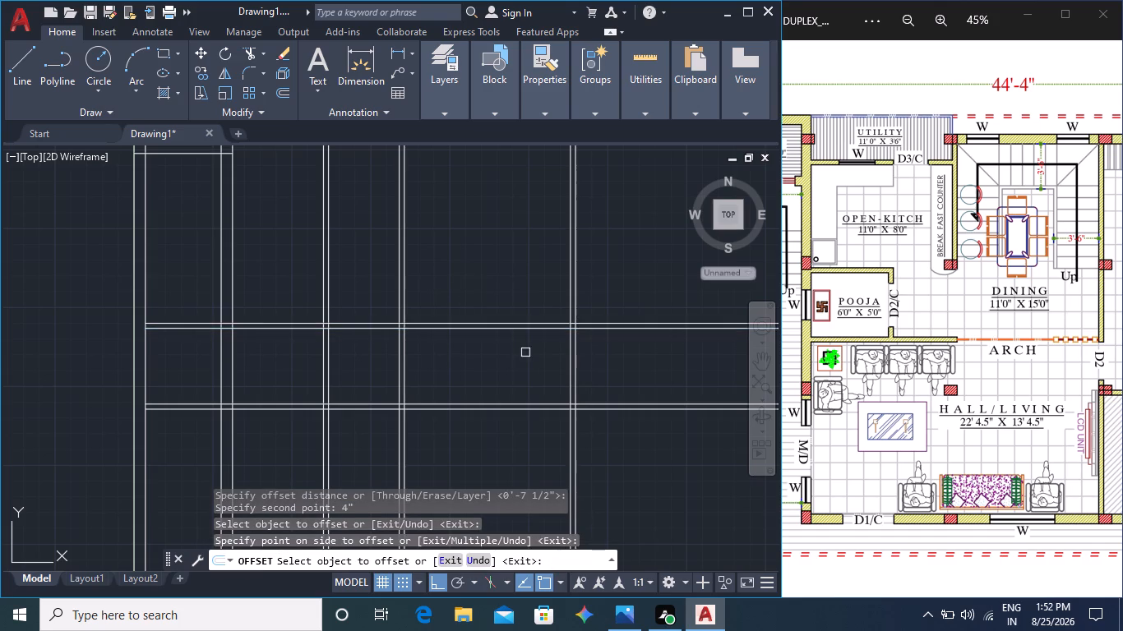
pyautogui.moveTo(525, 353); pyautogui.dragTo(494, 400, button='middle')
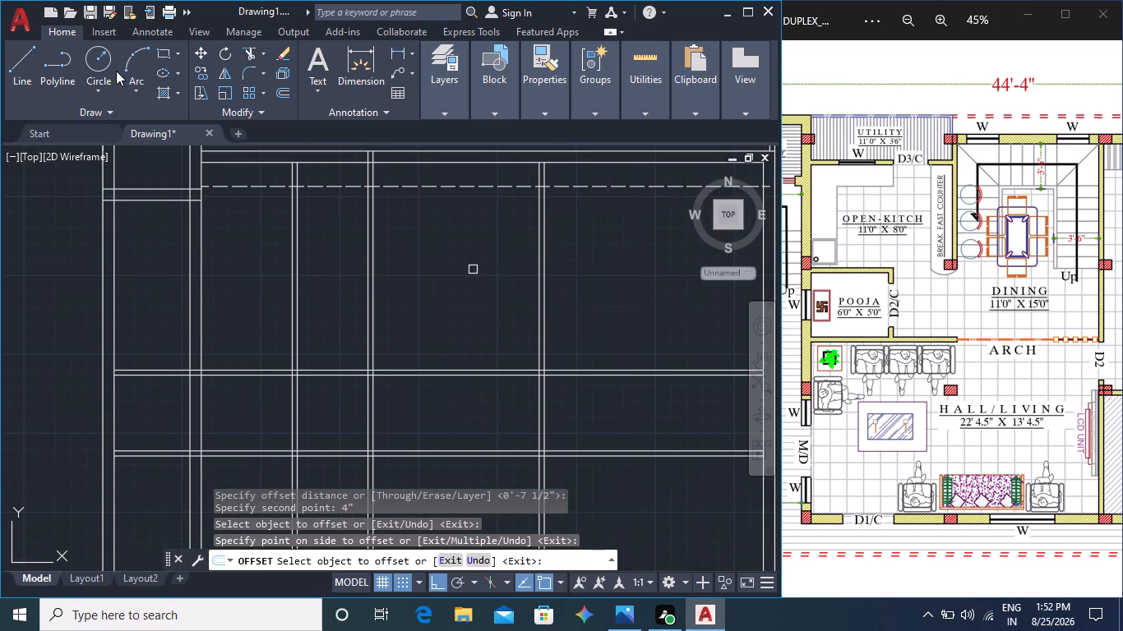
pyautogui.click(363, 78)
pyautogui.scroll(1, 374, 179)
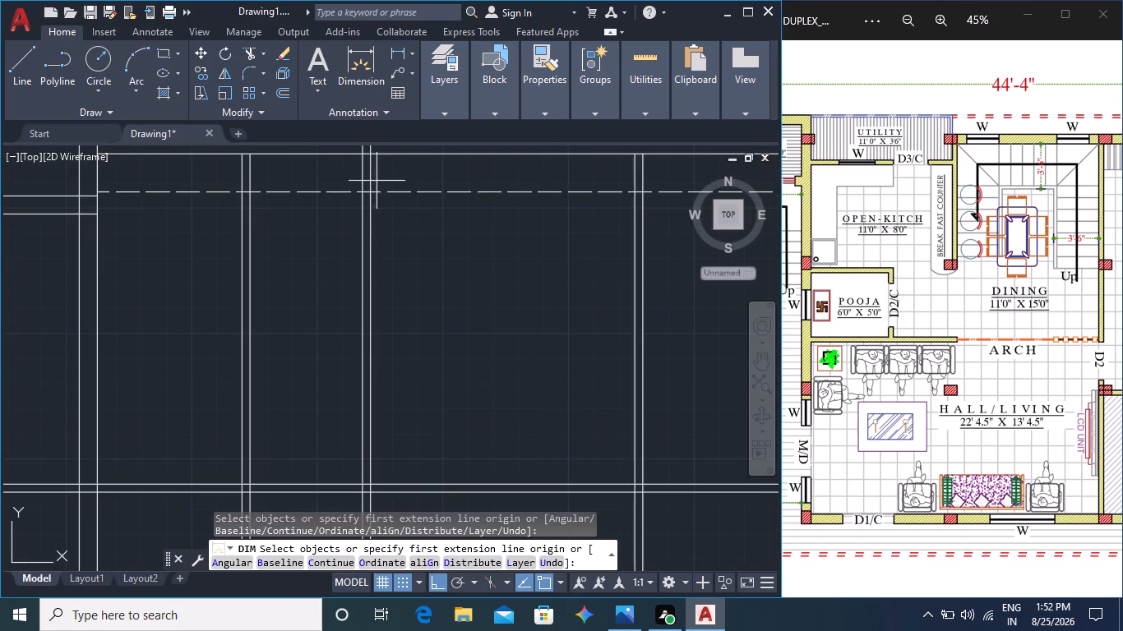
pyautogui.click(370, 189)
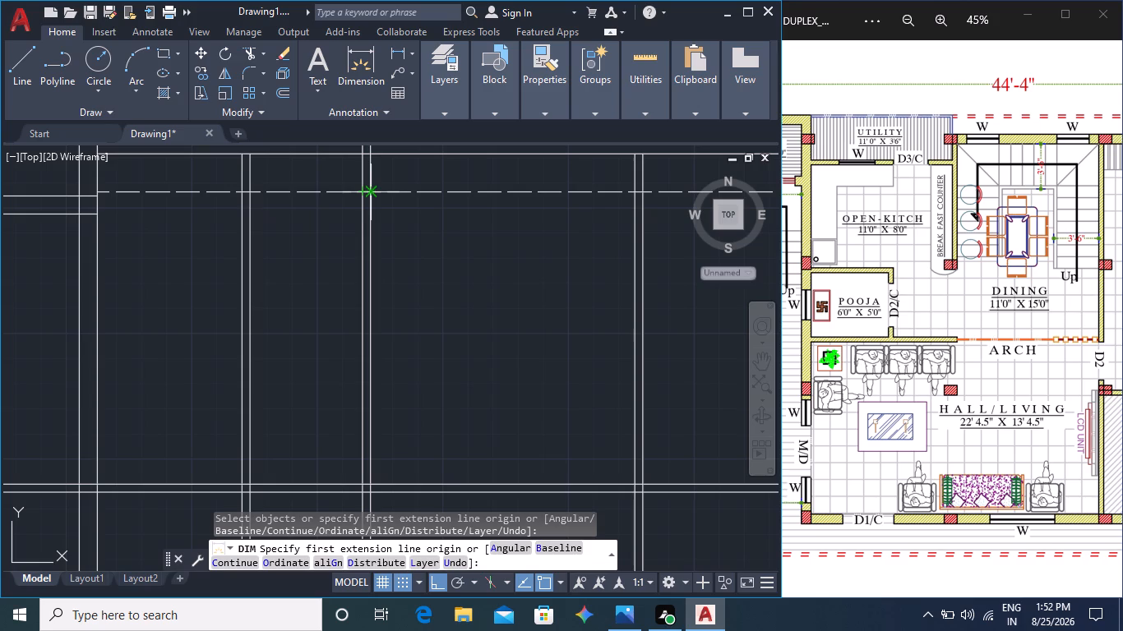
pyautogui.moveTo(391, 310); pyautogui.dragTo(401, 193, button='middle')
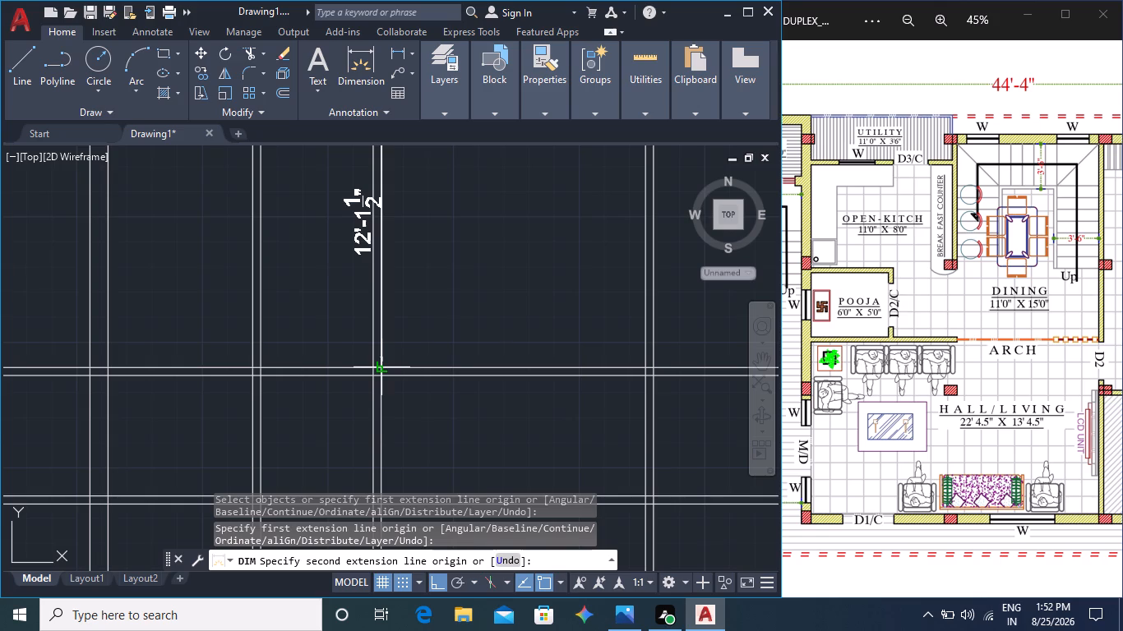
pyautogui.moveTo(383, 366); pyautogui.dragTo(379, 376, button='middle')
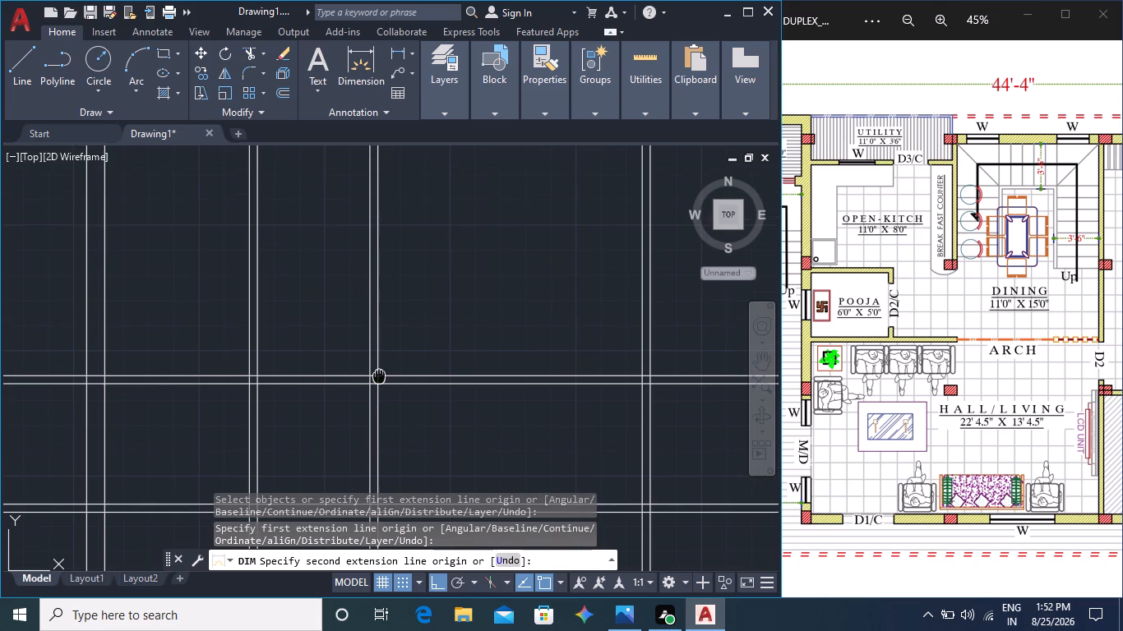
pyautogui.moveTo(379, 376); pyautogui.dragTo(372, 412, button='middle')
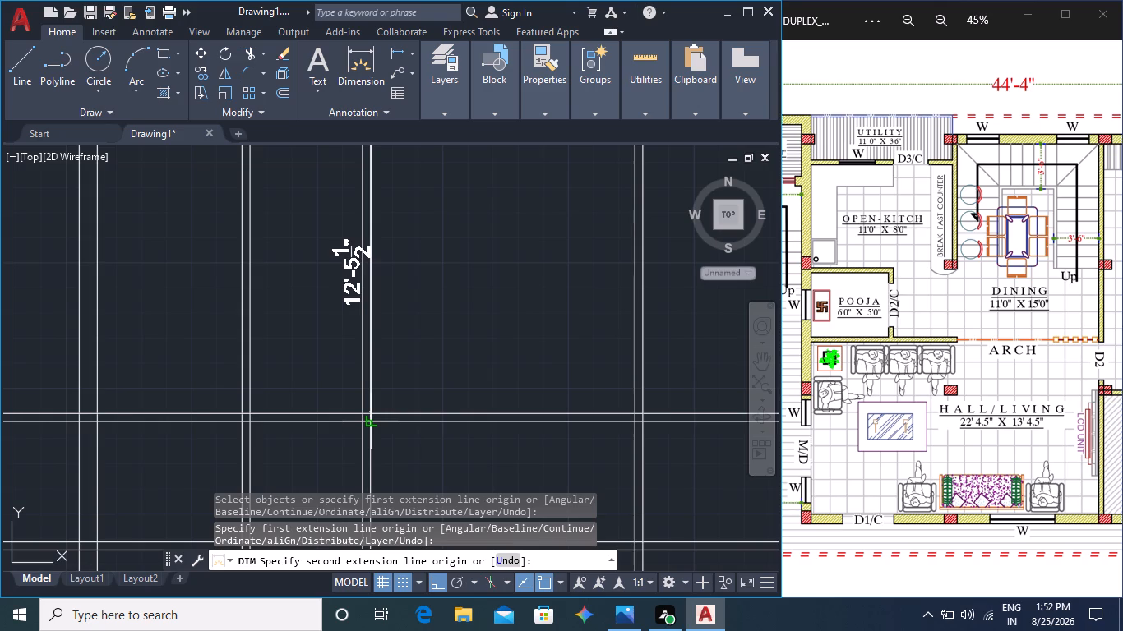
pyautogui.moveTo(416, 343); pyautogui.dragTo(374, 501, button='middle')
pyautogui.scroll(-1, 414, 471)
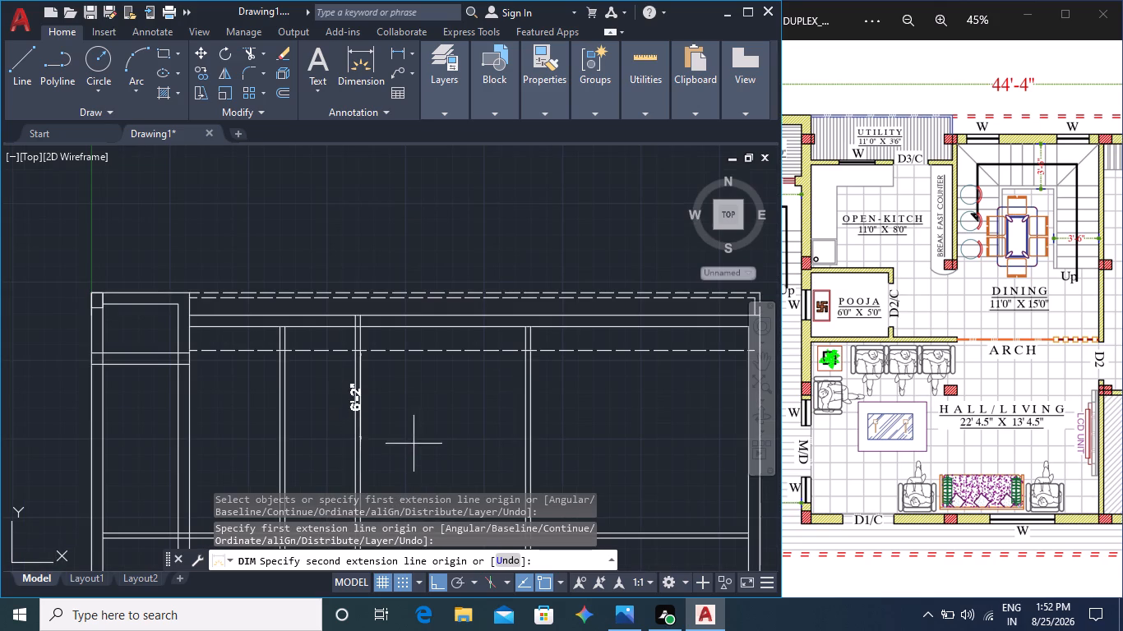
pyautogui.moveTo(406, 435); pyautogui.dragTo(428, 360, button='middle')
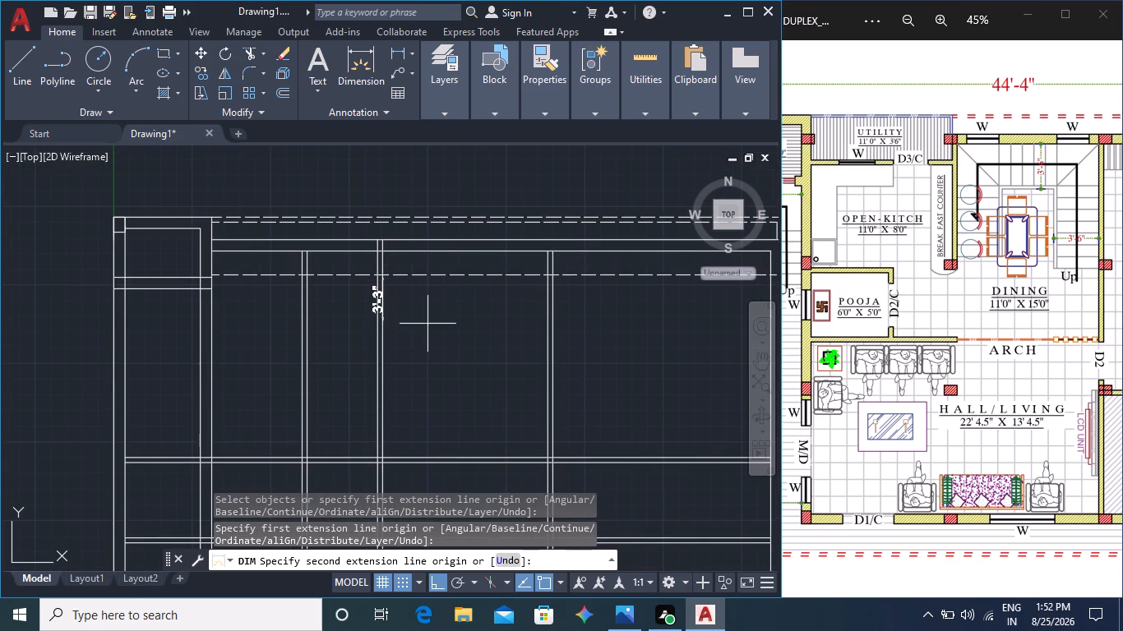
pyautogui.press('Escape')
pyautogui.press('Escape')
# Dimension the vertical distance from the inner line of the top outer wall down to the pooja top wall's upper line.
pyautogui.scroll(1, 386, 259)
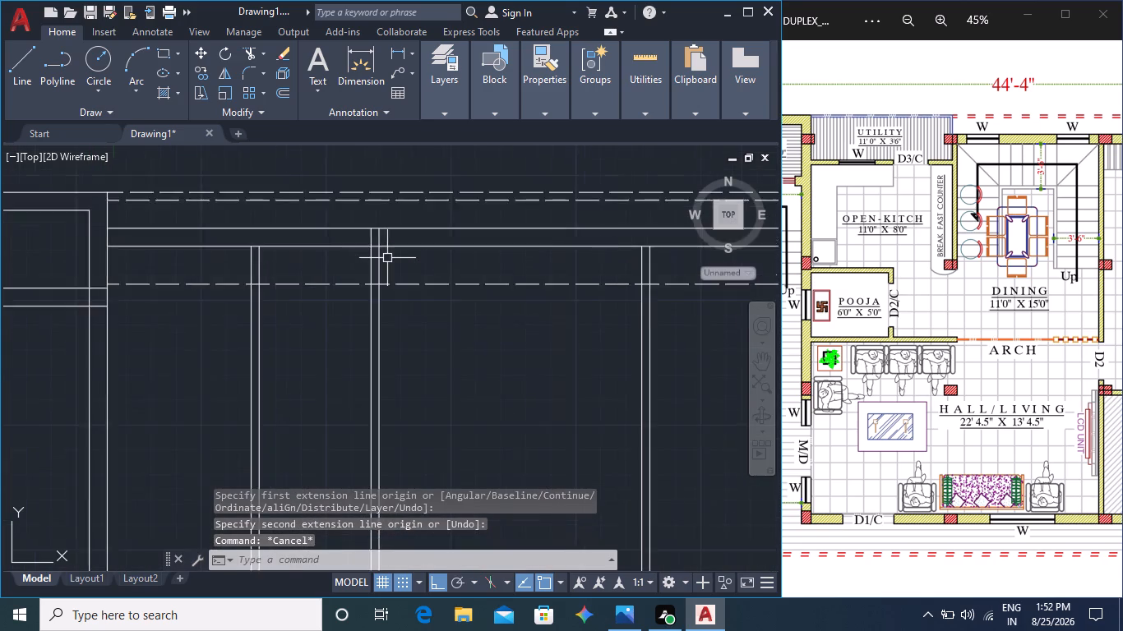
pyautogui.scroll(2, 387, 258)
pyautogui.click(363, 68)
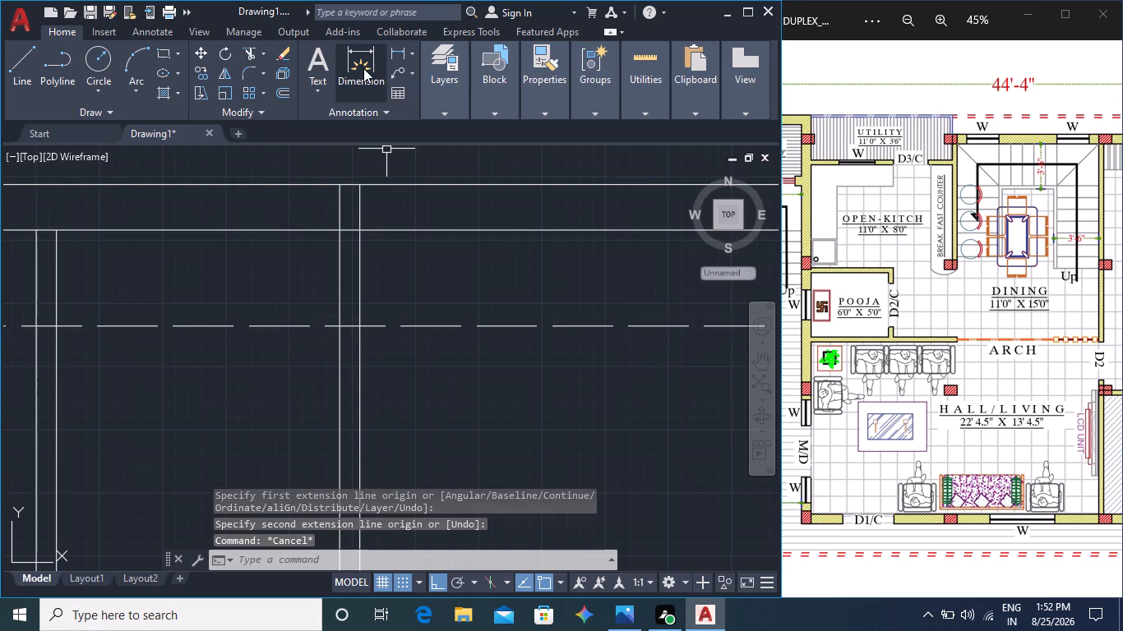
pyautogui.click(362, 232)
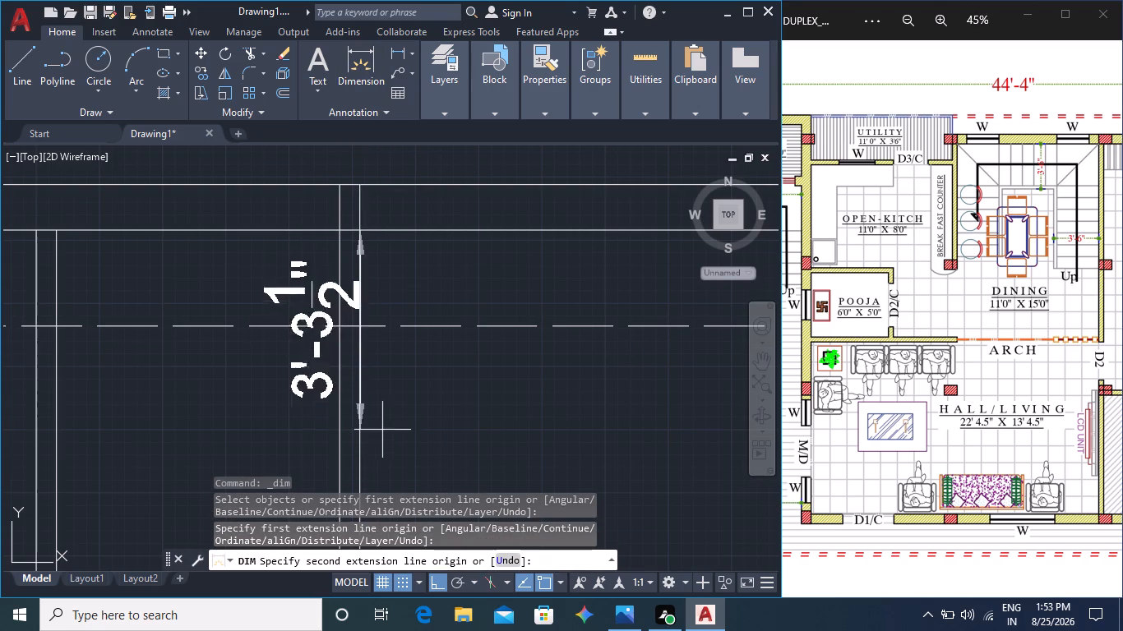
pyautogui.moveTo(381, 431); pyautogui.dragTo(384, 301, button='middle')
pyautogui.scroll(-3, 384, 294)
pyautogui.moveTo(410, 430); pyautogui.dragTo(406, 311, button='middle')
pyautogui.scroll(4, 373, 357)
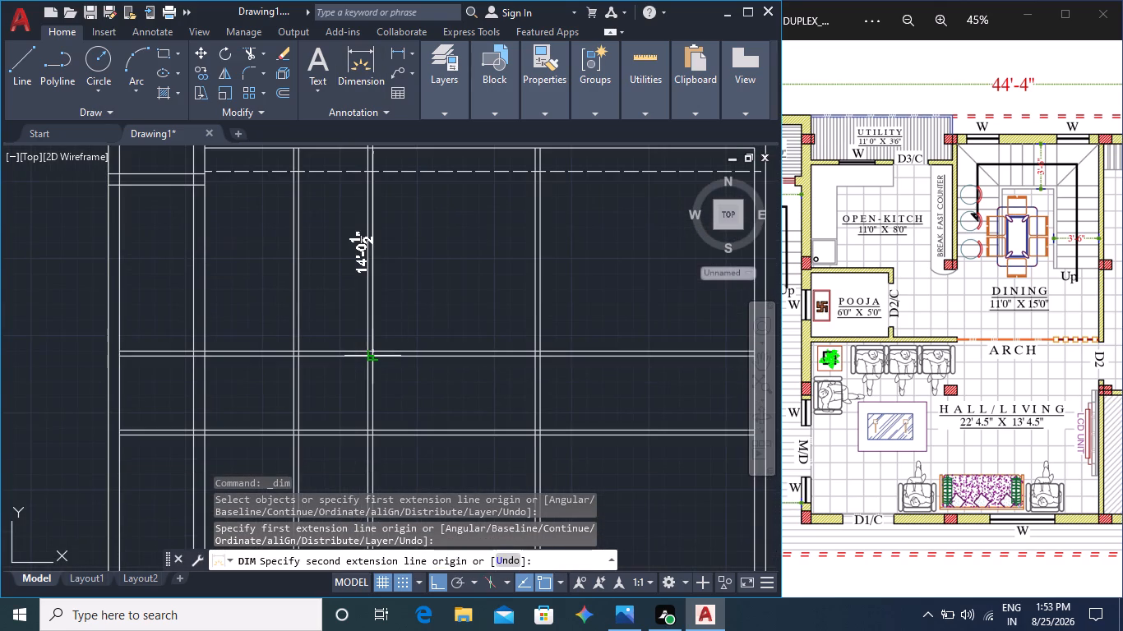
pyautogui.click(361, 328)
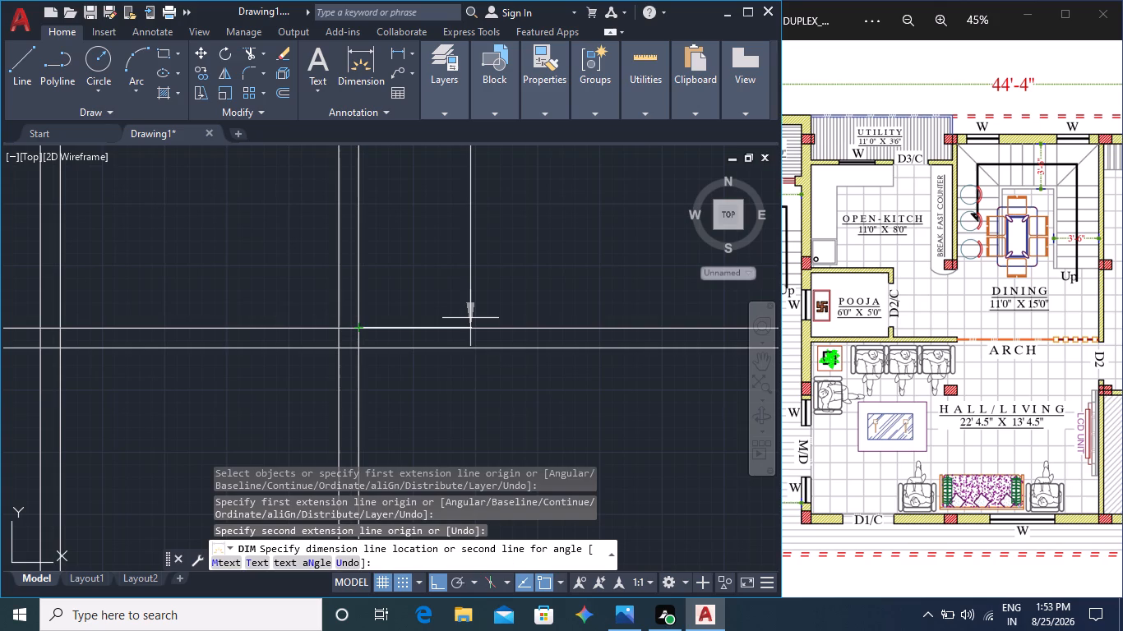
pyautogui.click(470, 319)
# Examine the dining, arch and hall/living areas in the reference plan against the drawn walls.
pyautogui.scroll(-3, 479, 319)
pyautogui.moveTo(498, 276); pyautogui.dragTo(504, 325, button='middle')
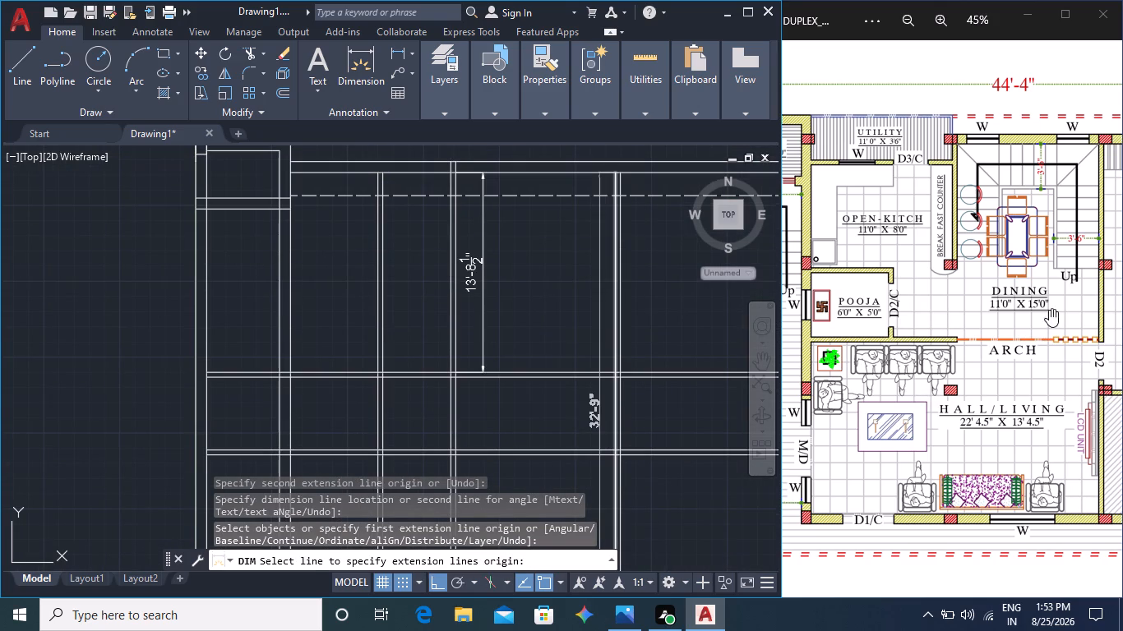
pyautogui.moveTo(543, 339); pyautogui.dragTo(537, 337, button='middle')
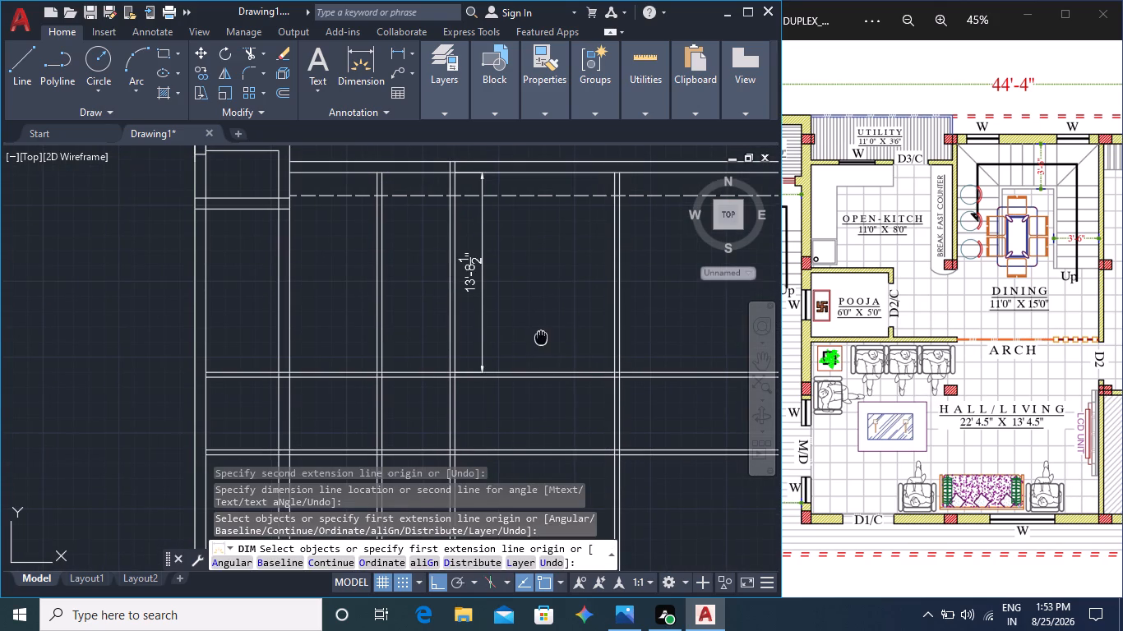
pyautogui.moveTo(537, 337); pyautogui.dragTo(525, 337, button='middle')
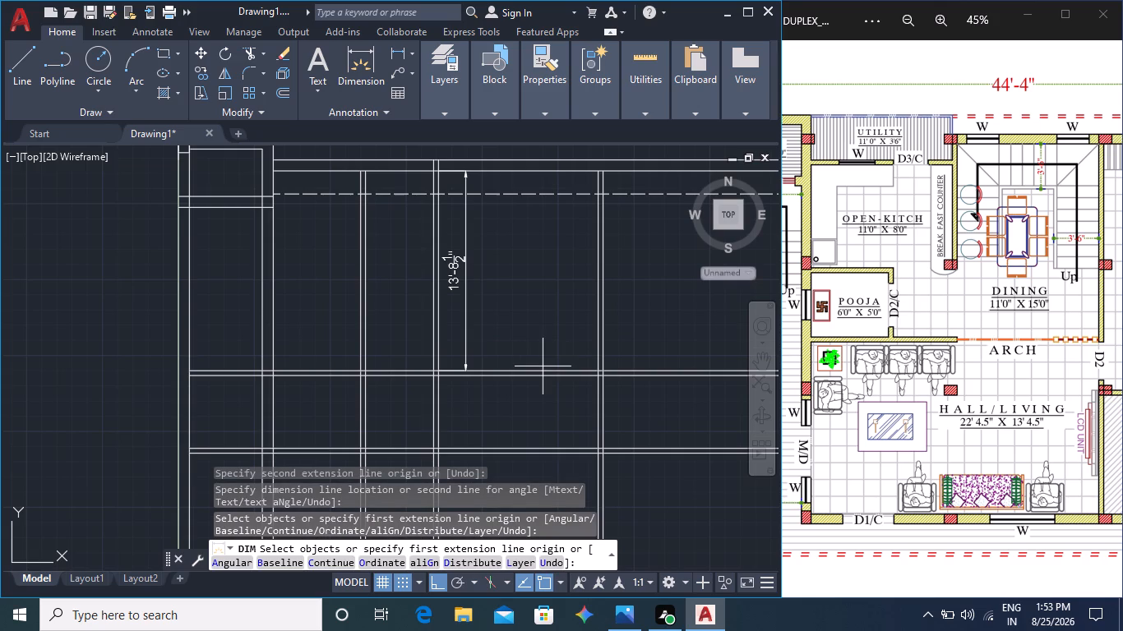
pyautogui.moveTo(684, 409); pyautogui.dragTo(492, 410, button='middle')
pyautogui.moveTo(496, 413); pyautogui.dragTo(501, 430, button='middle')
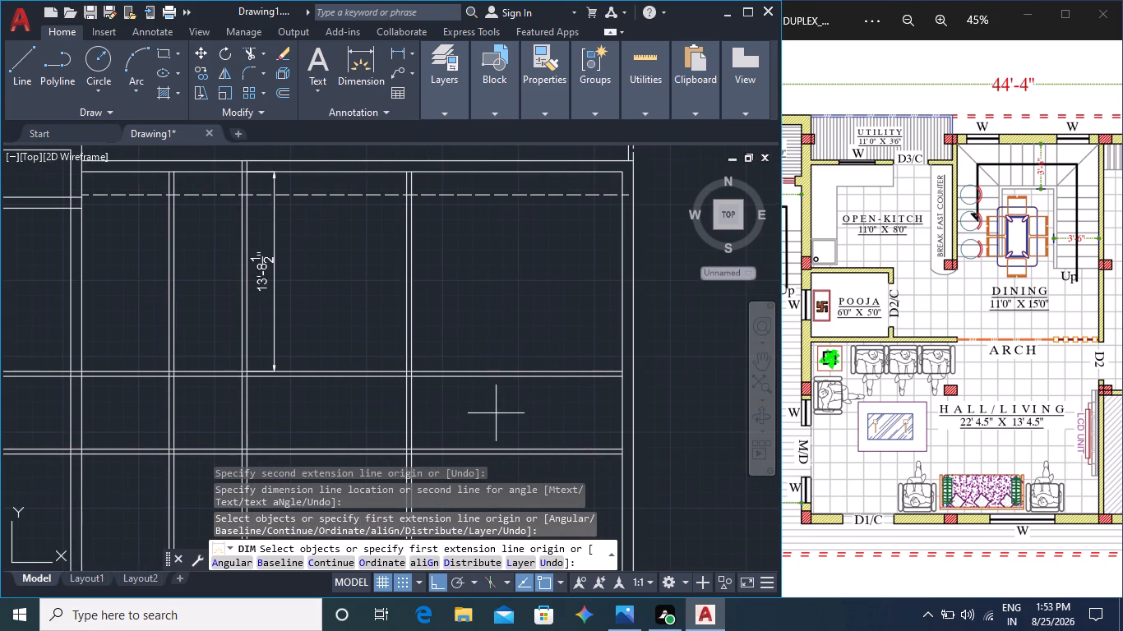
pyautogui.moveTo(501, 430); pyautogui.dragTo(542, 385, button='middle')
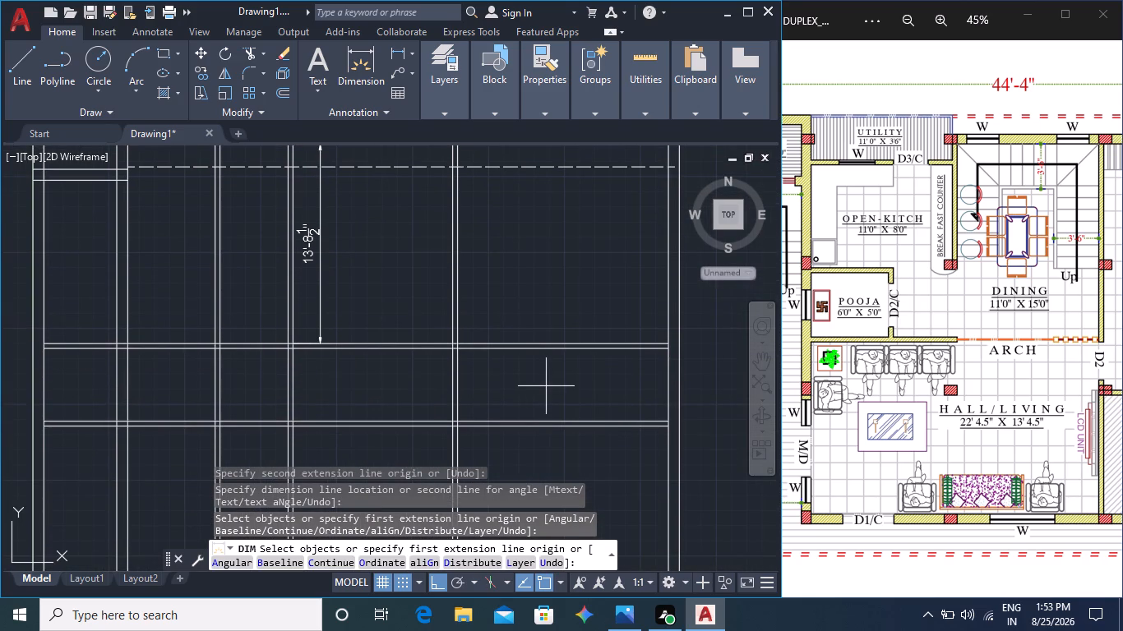
pyautogui.scroll(-1, 546, 386)
pyautogui.moveTo(578, 465); pyautogui.dragTo(561, 366, button='middle')
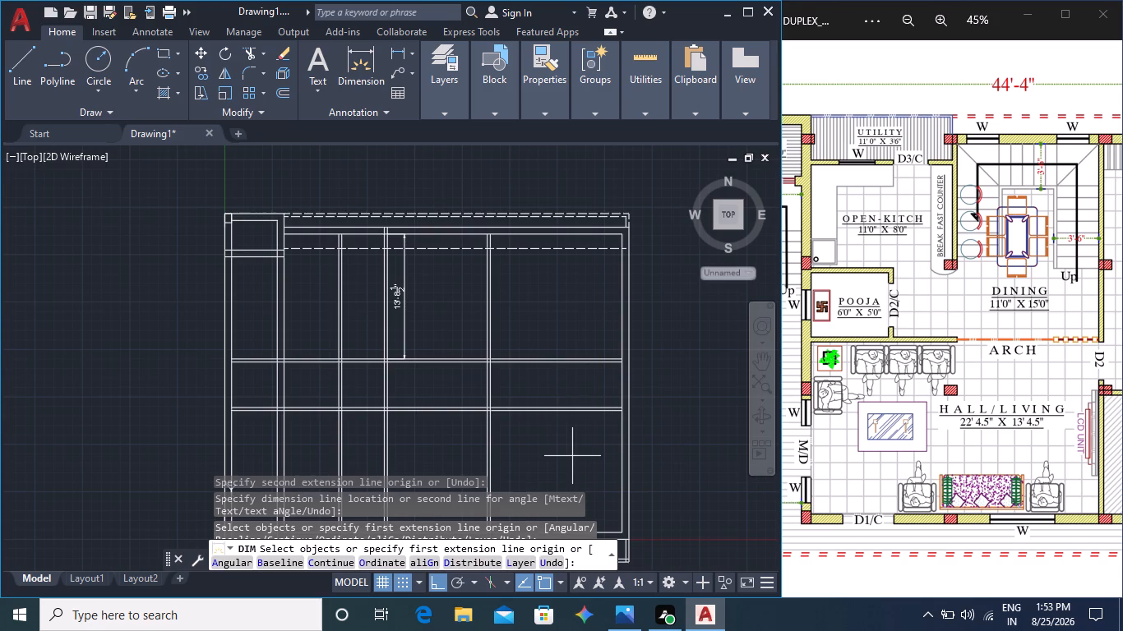
pyautogui.middleClick(1056, 454)
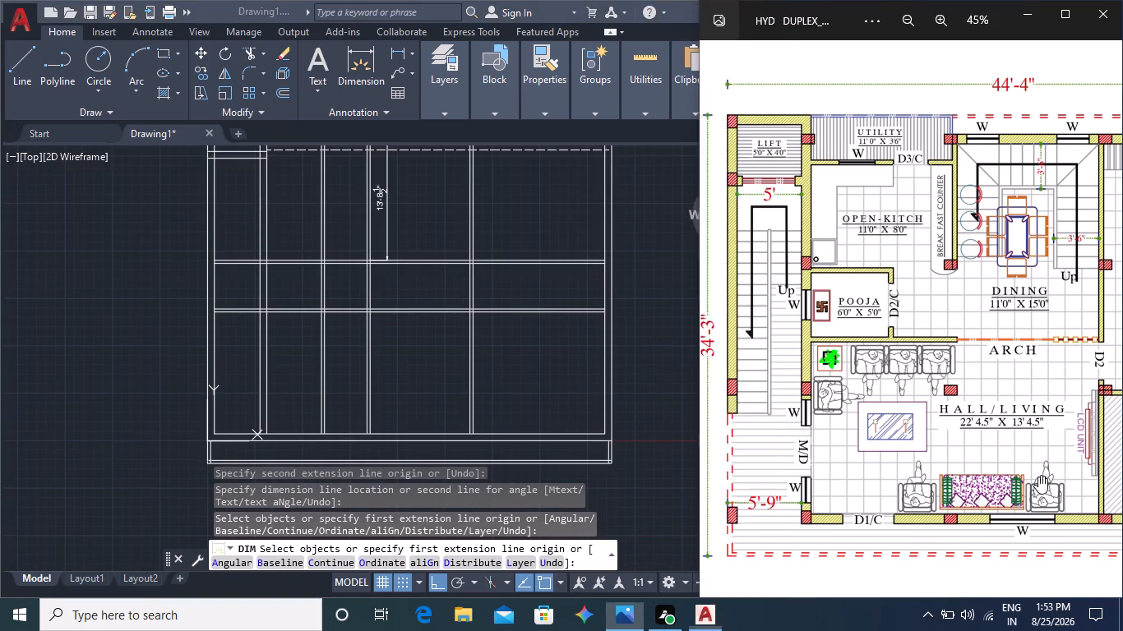
pyautogui.moveTo(1029, 457); pyautogui.dragTo(990, 418, button='middle')
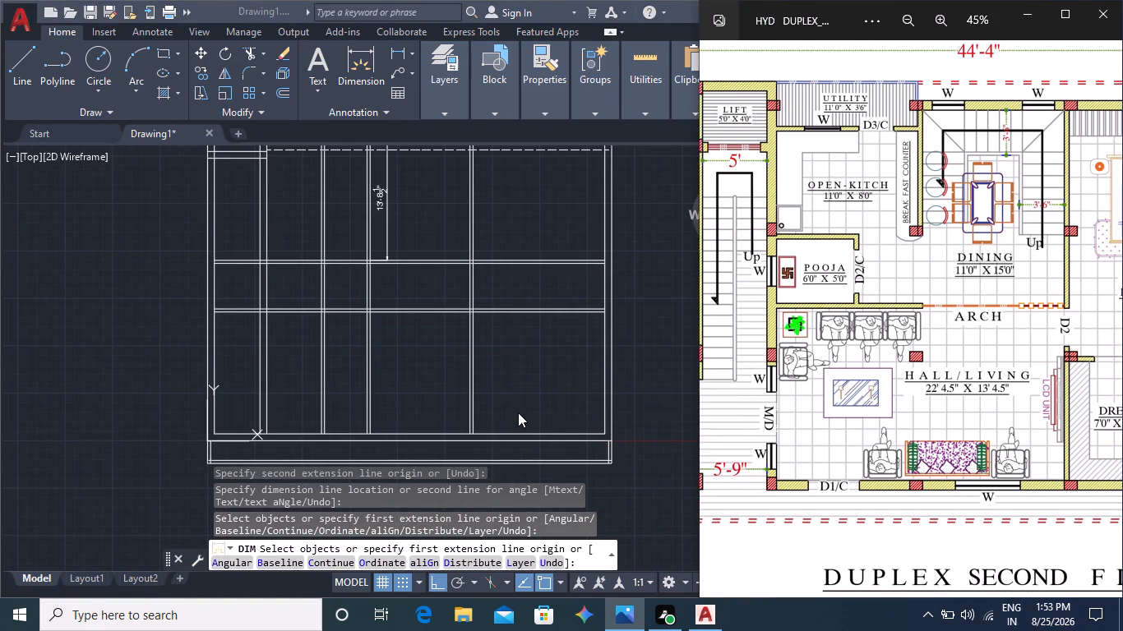
pyautogui.scroll(1, 941, 290)
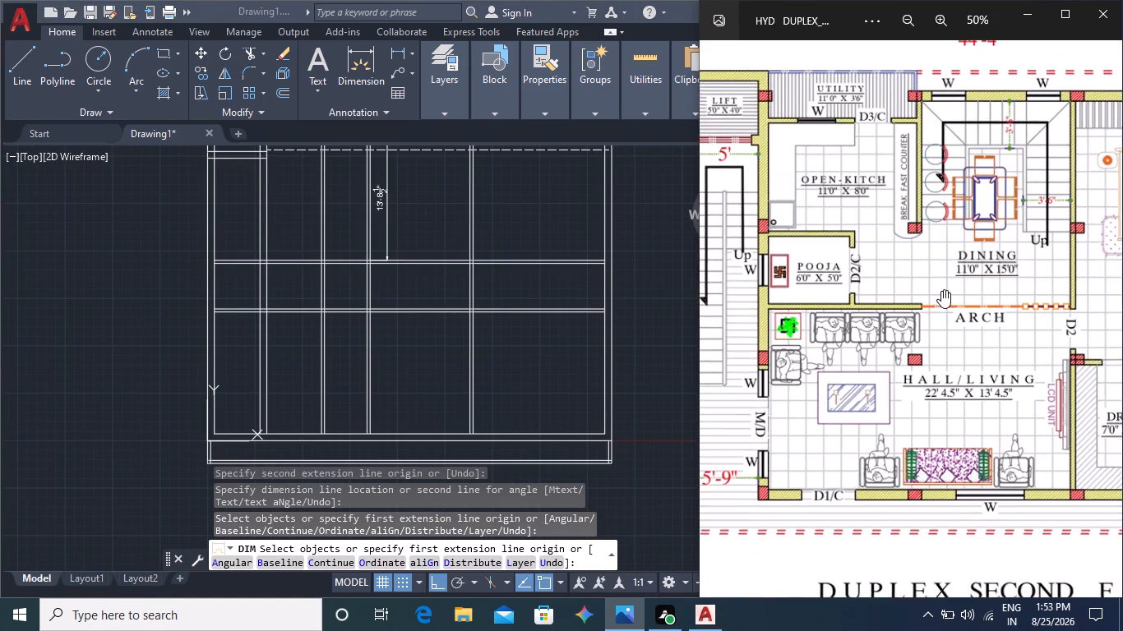
pyautogui.scroll(1, 941, 290)
# Dimension the hall/living depth from the bottom outer wall's inner line up to the lower line of the hall/living top wall.
pyautogui.middleClick(552, 391)
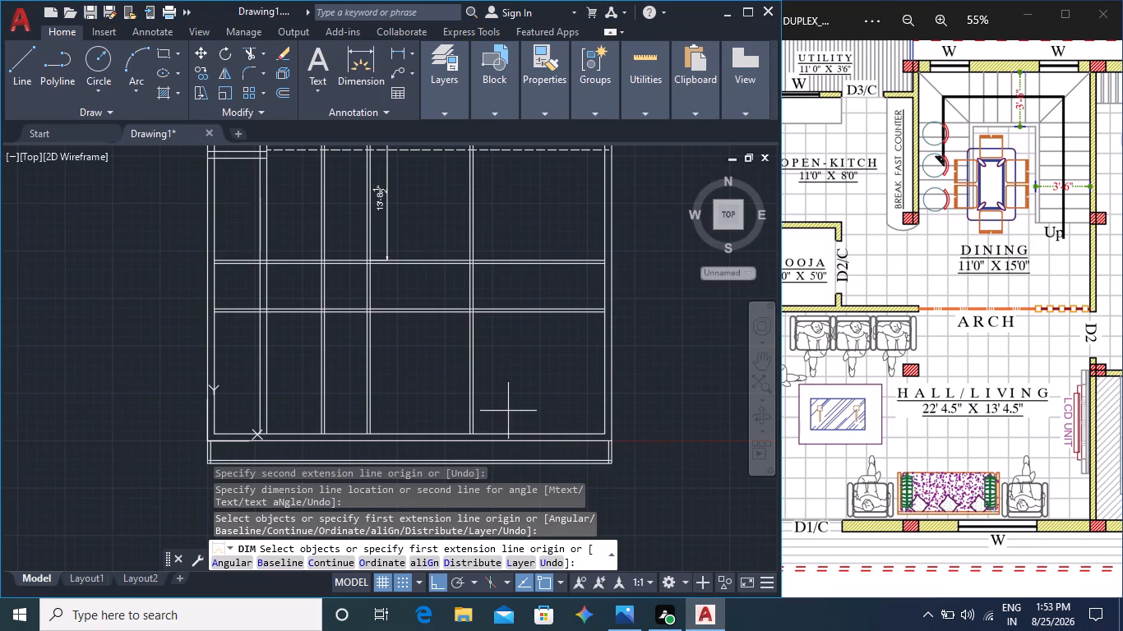
pyautogui.moveTo(516, 405); pyautogui.dragTo(572, 346, button='middle')
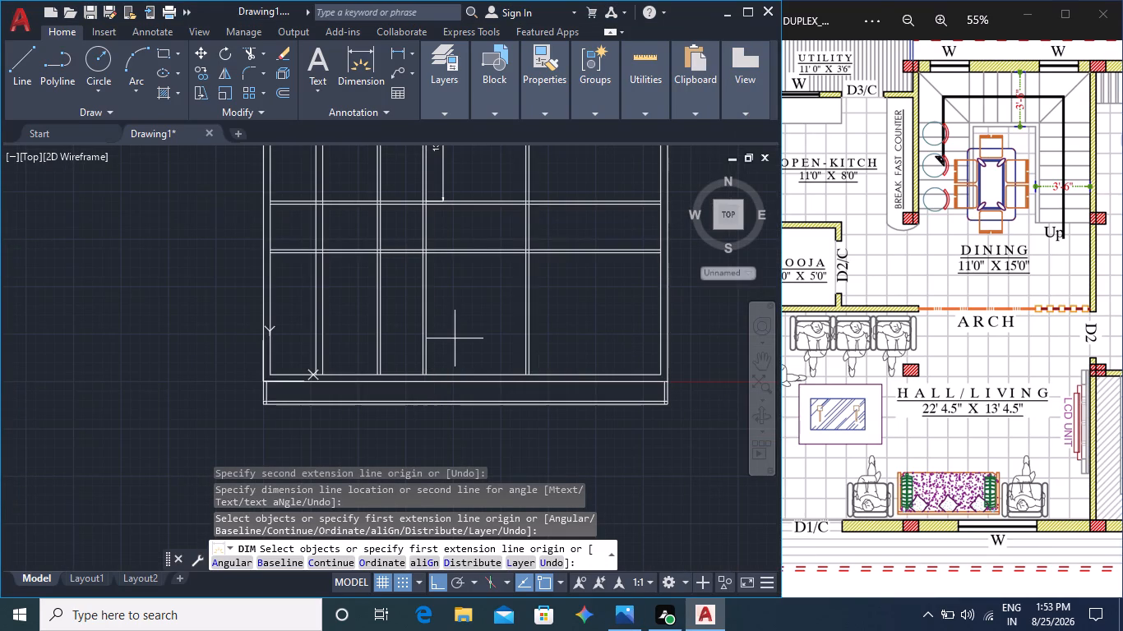
pyautogui.click(369, 67)
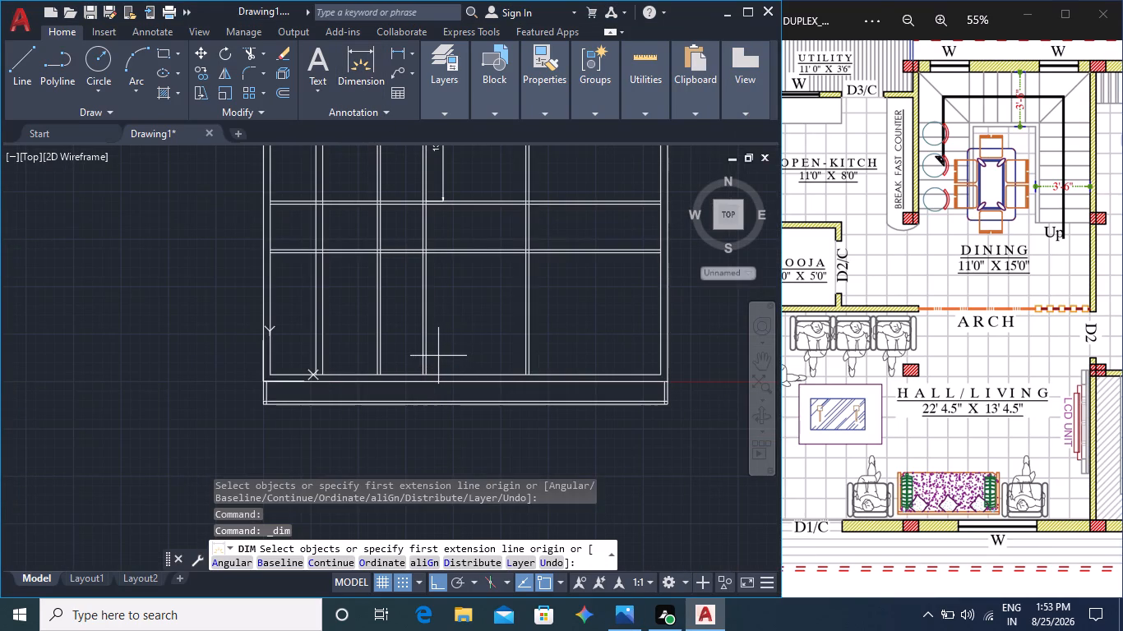
pyautogui.scroll(4, 438, 356)
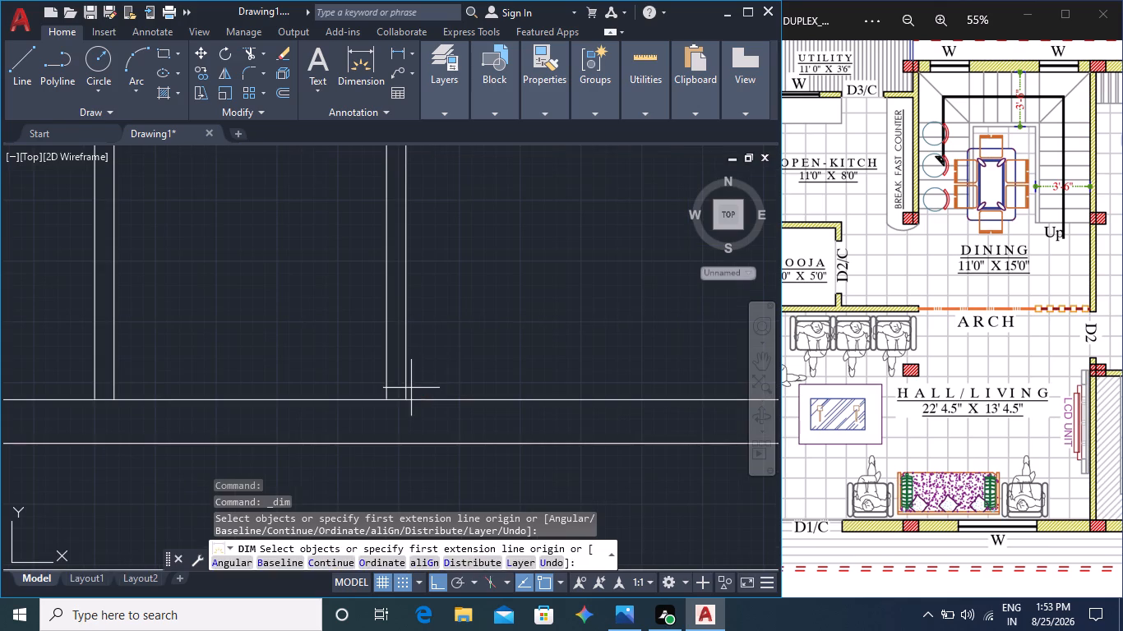
pyautogui.click(406, 396)
pyautogui.moveTo(438, 315); pyautogui.dragTo(471, 495, button='middle')
pyautogui.scroll(-2, 472, 468)
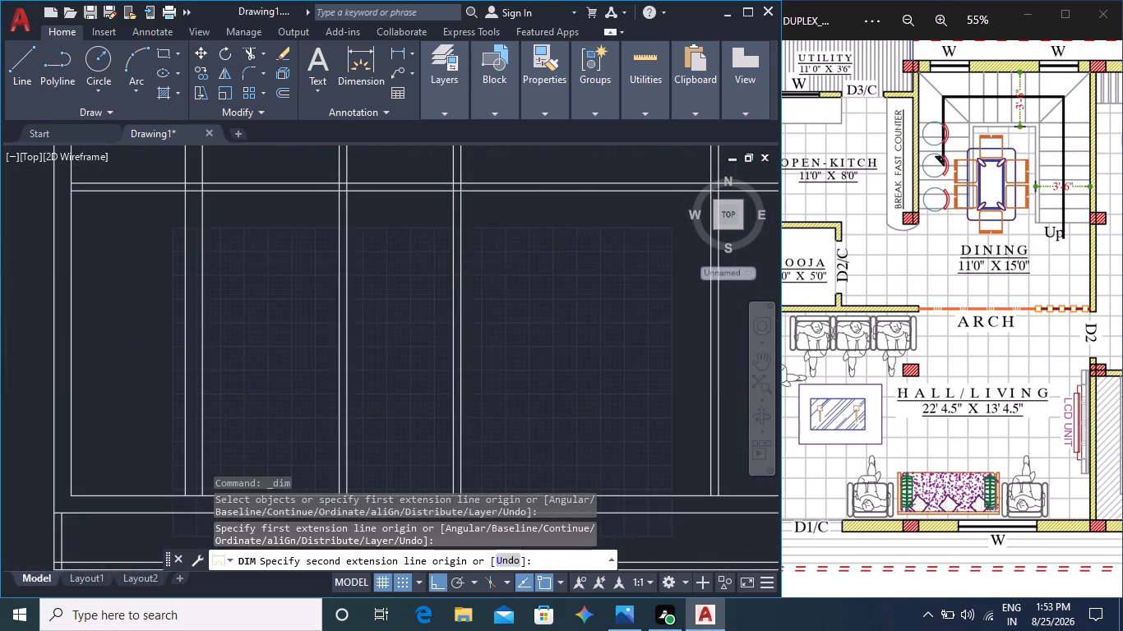
pyautogui.scroll(3, 461, 193)
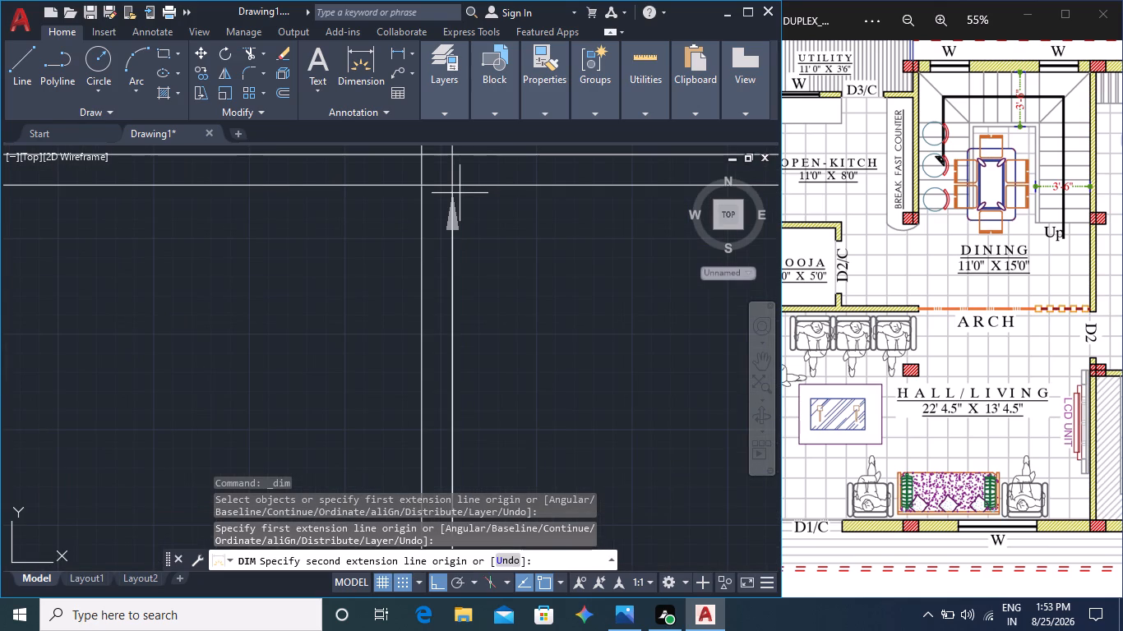
pyautogui.click(452, 181)
pyautogui.scroll(-1, 482, 251)
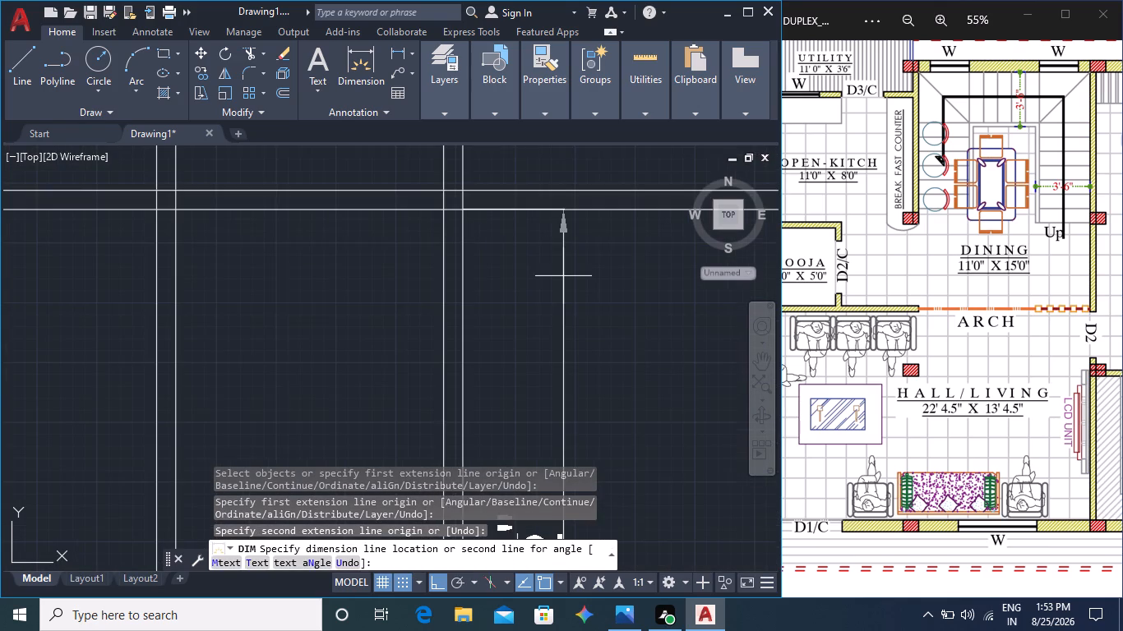
pyautogui.click(564, 276)
pyautogui.scroll(-3, 591, 305)
pyautogui.moveTo(633, 381); pyautogui.dragTo(601, 279, button='middle')
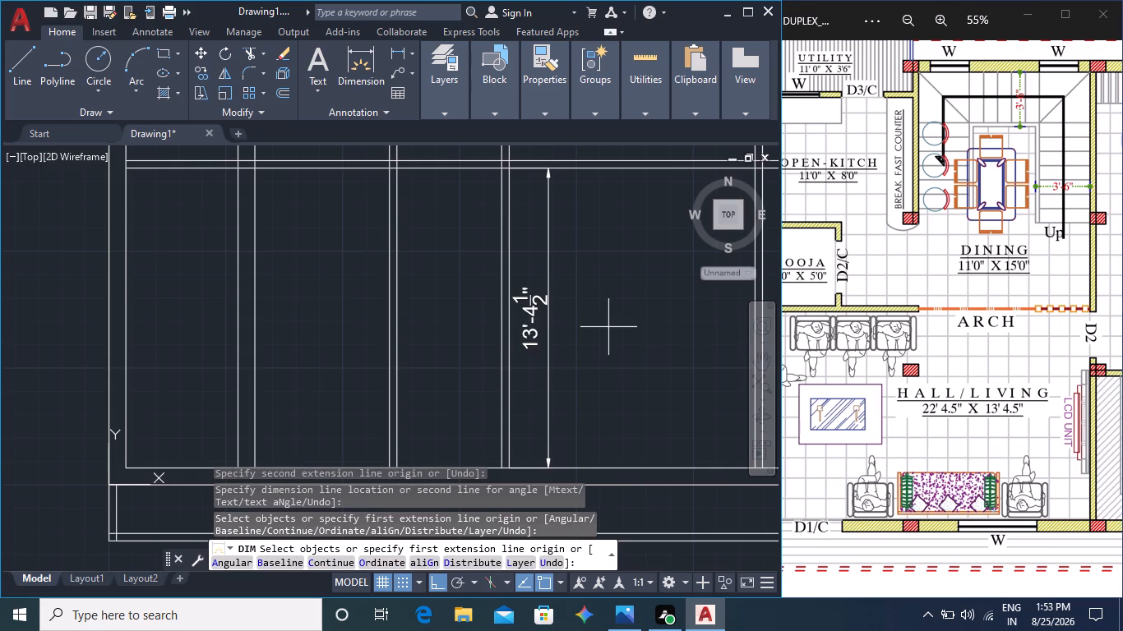
# Examine the kitchen, pooja, staircase, dining and hall/living areas of the reference plan against the drawn wall lines.
pyautogui.moveTo(608, 325); pyautogui.dragTo(565, 400, button='middle')
pyautogui.moveTo(574, 336); pyautogui.dragTo(571, 410, button='middle')
pyautogui.scroll(-1, 561, 368)
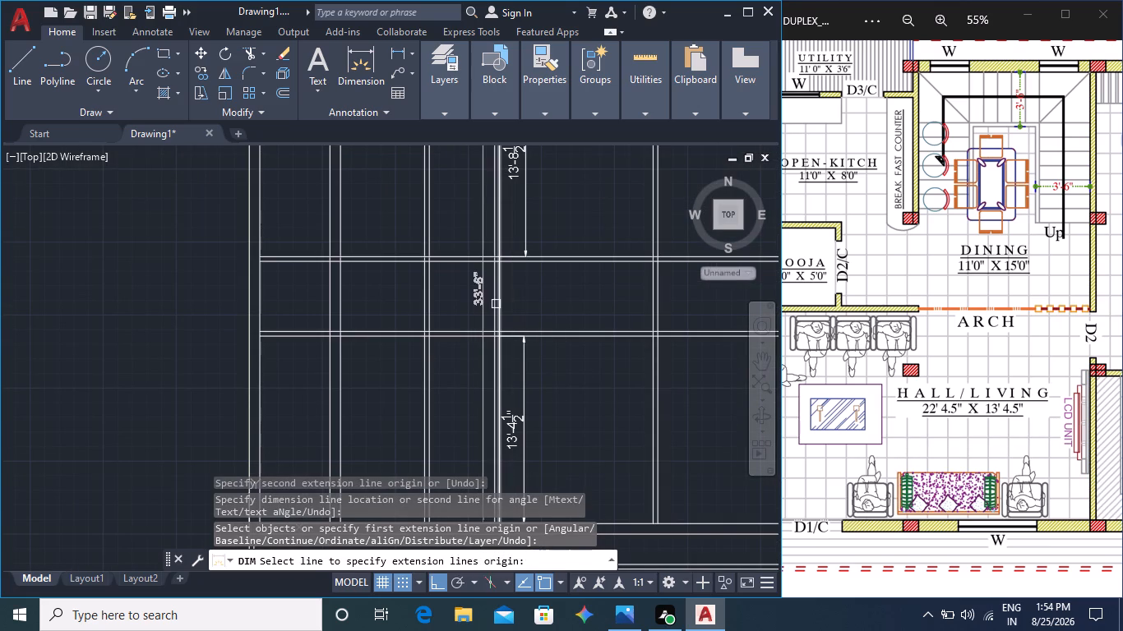
pyautogui.middleClick(953, 349)
pyautogui.moveTo(810, 345); pyautogui.dragTo(883, 352, button='middle')
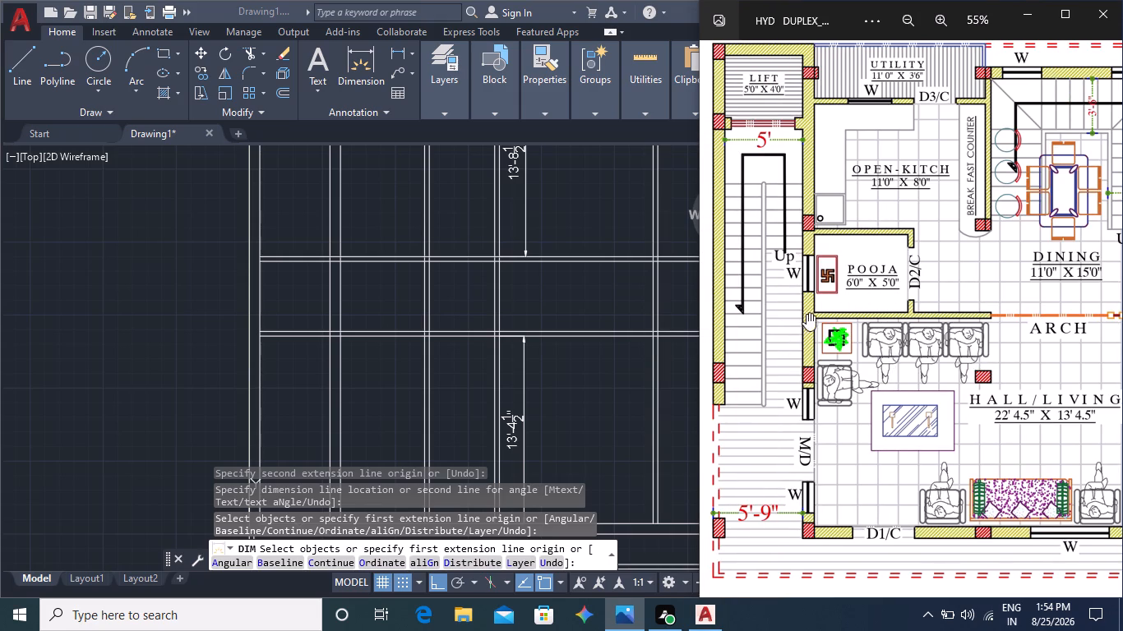
pyautogui.moveTo(540, 293); pyautogui.dragTo(525, 348, button='middle')
pyautogui.moveTo(527, 311); pyautogui.dragTo(512, 357, button='middle')
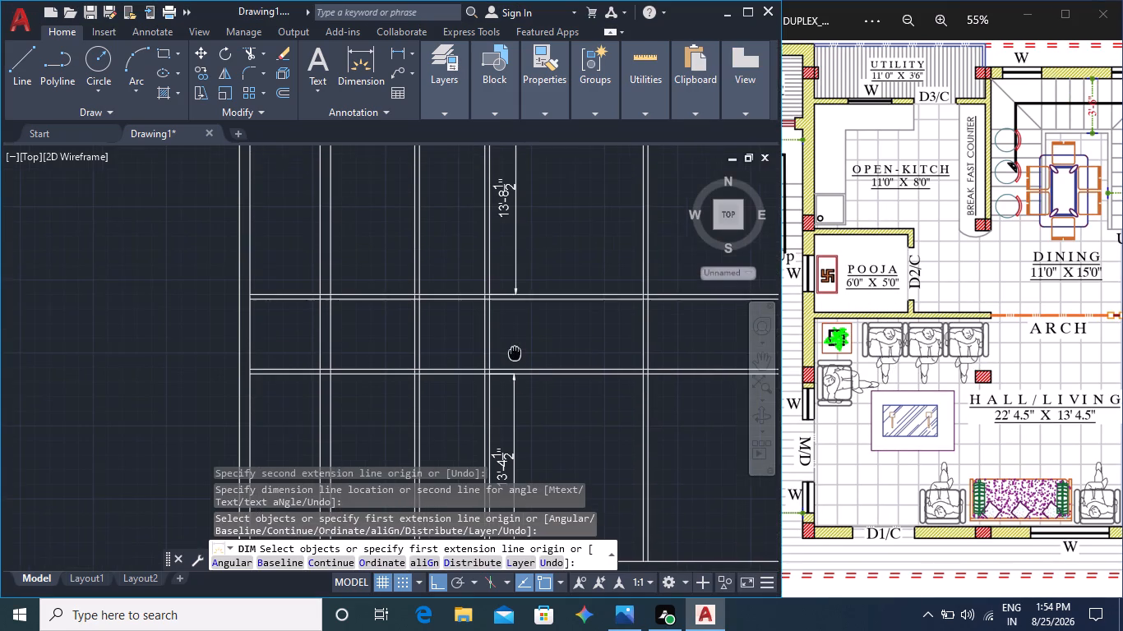
pyautogui.moveTo(512, 357); pyautogui.dragTo(502, 373, button='middle')
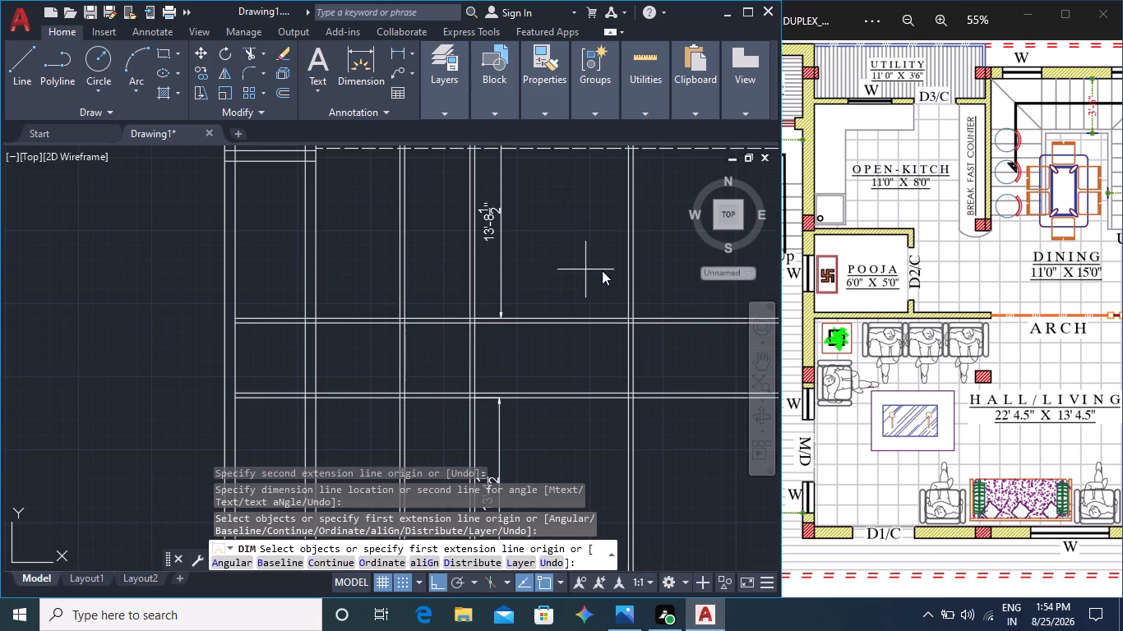
pyautogui.middleClick(907, 245)
pyautogui.middleClick(635, 294)
pyautogui.moveTo(646, 286); pyautogui.dragTo(822, 279, button='middle')
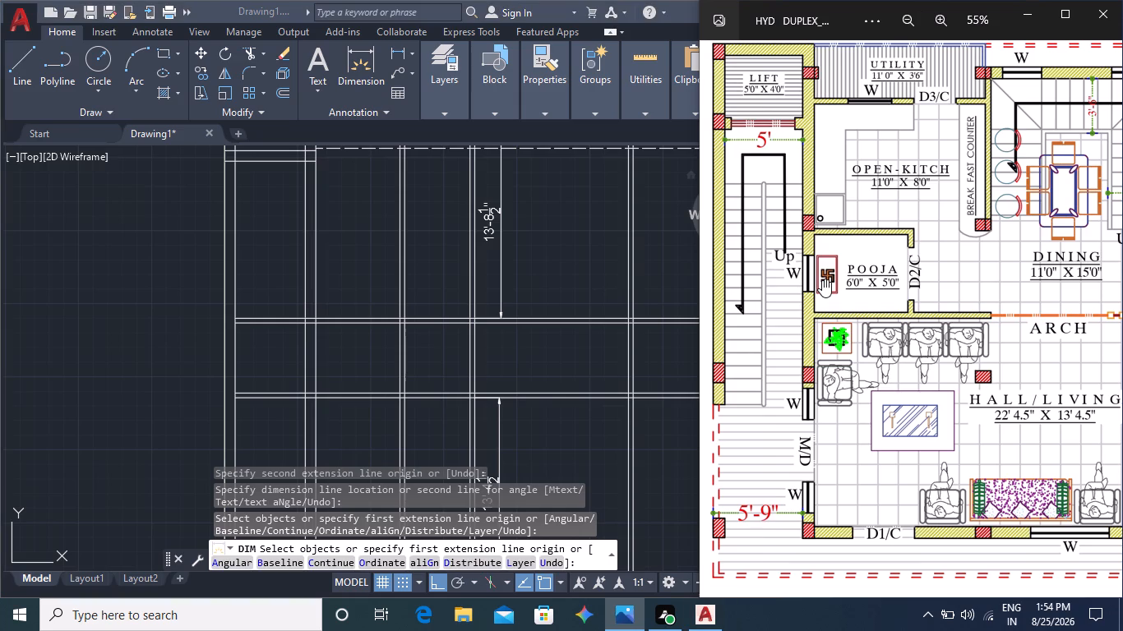
pyautogui.moveTo(822, 279); pyautogui.dragTo(571, 324, button='middle')
pyautogui.moveTo(631, 304); pyautogui.dragTo(546, 329, button='middle')
pyautogui.middleClick(1066, 306)
pyautogui.moveTo(1060, 308); pyautogui.dragTo(972, 348, button='middle')
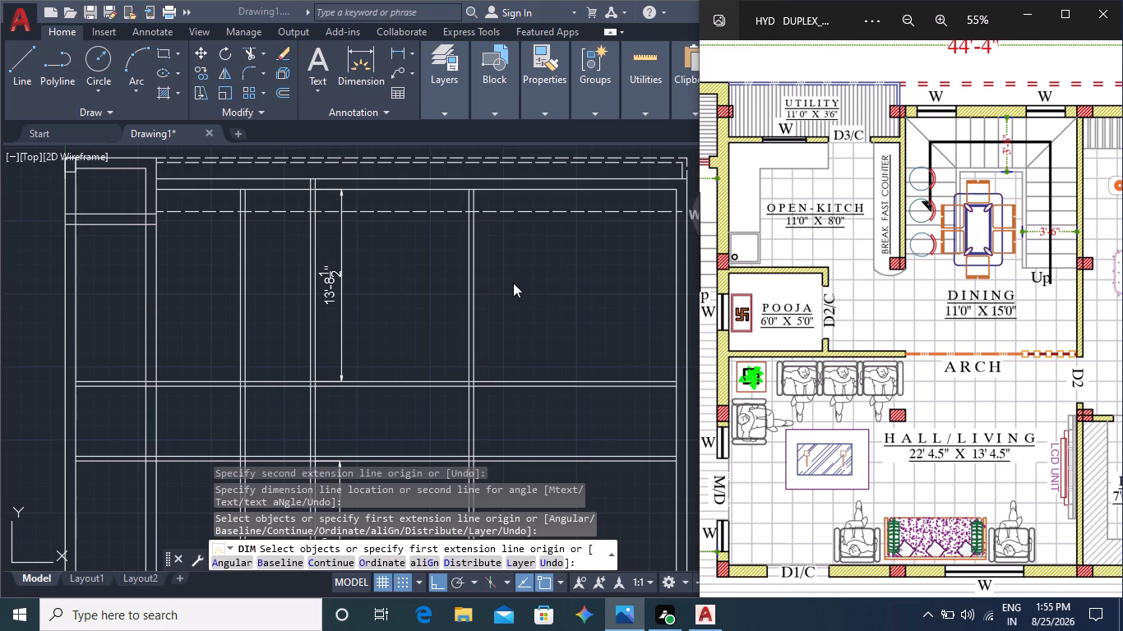
pyautogui.moveTo(514, 283); pyautogui.dragTo(543, 279, button='middle')
pyautogui.moveTo(537, 292); pyautogui.dragTo(583, 284, button='middle')
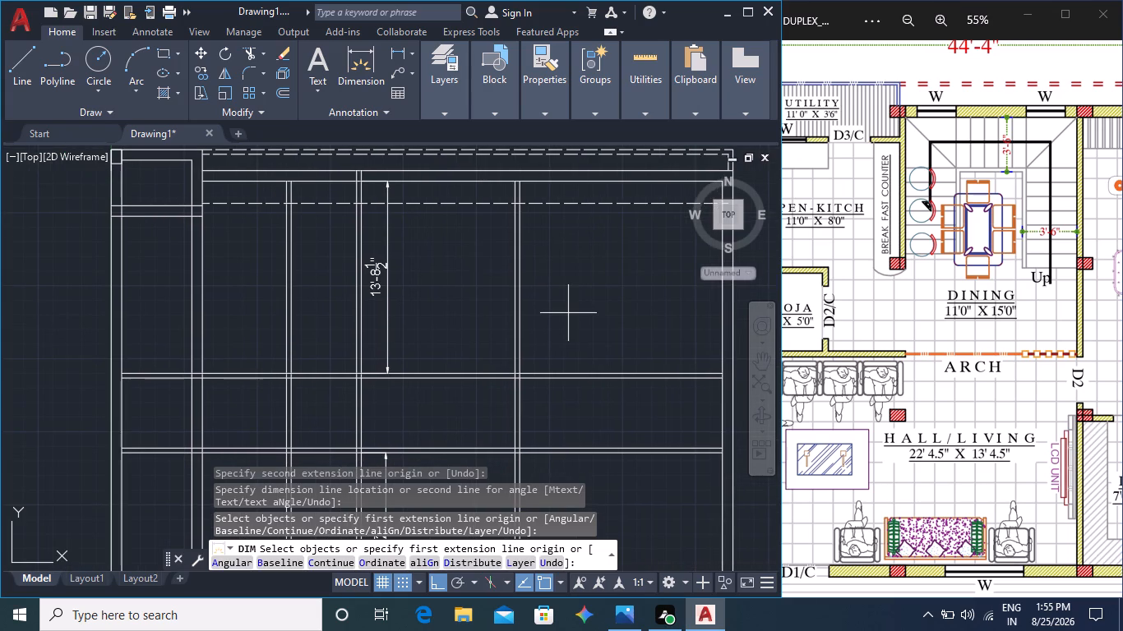
pyautogui.scroll(-1, 568, 313)
pyautogui.moveTo(570, 312); pyautogui.dragTo(581, 305, button='middle')
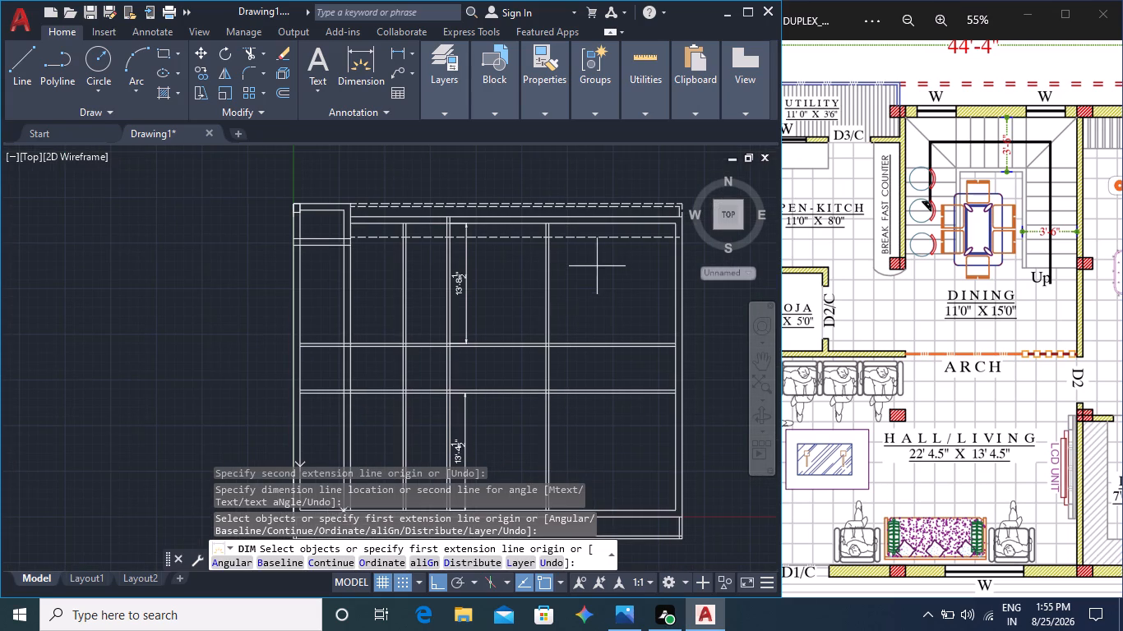
pyautogui.scroll(1, 582, 291)
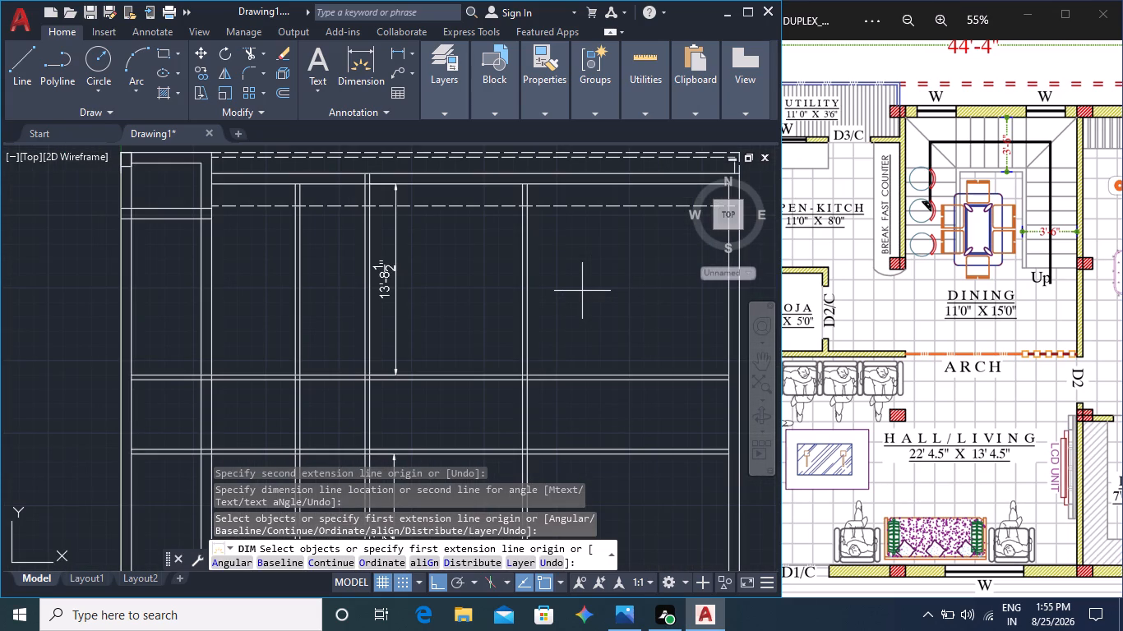
pyautogui.scroll(-1, 582, 291)
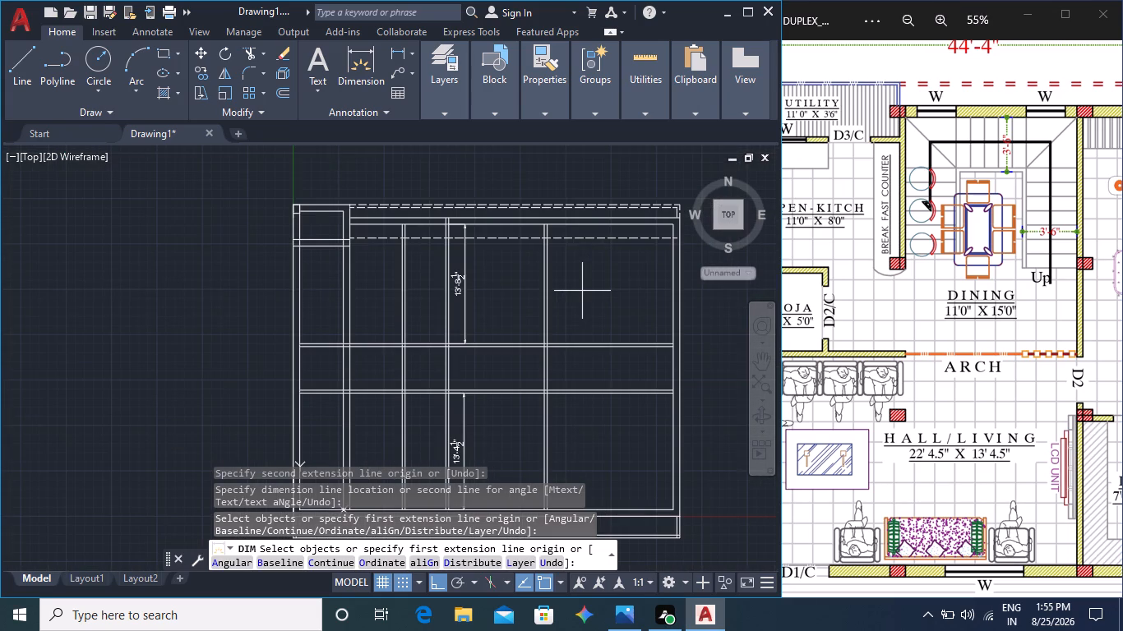
pyautogui.moveTo(582, 291); pyautogui.dragTo(622, 286, button='middle')
pyautogui.middleClick(866, 310)
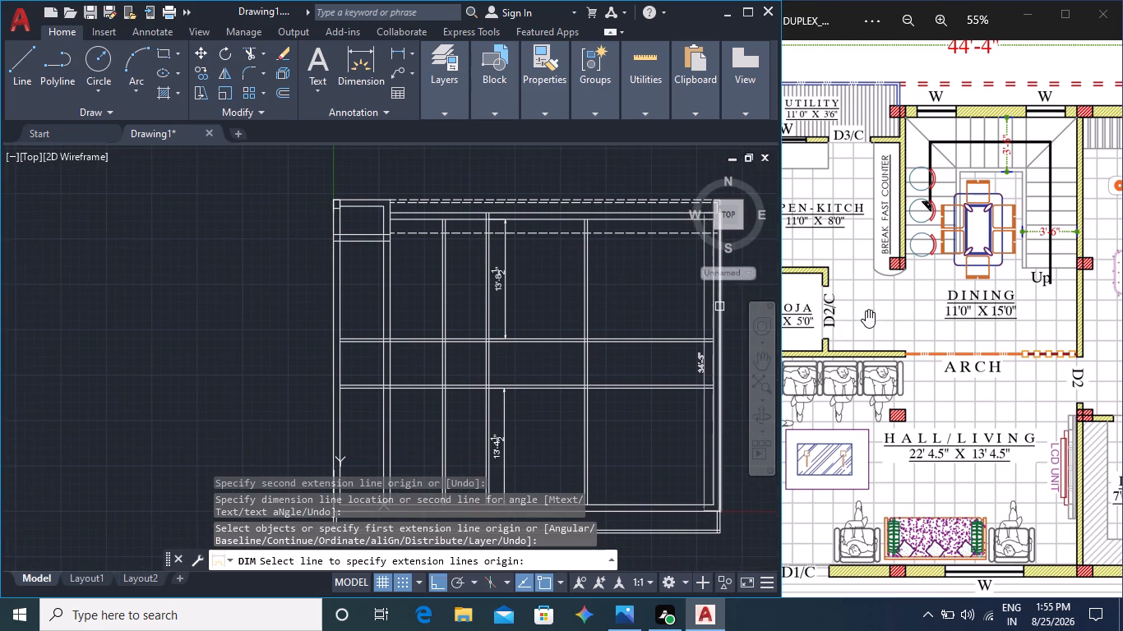
pyautogui.moveTo(840, 303); pyautogui.dragTo(1042, 312, button='middle')
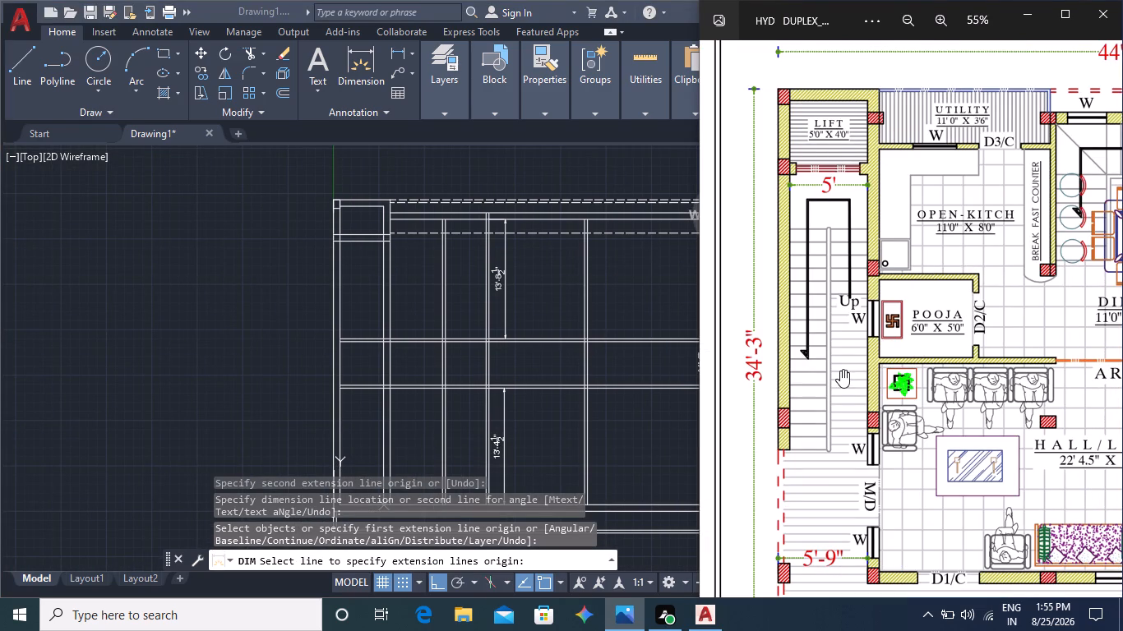
pyautogui.moveTo(840, 370); pyautogui.dragTo(856, 321, button='middle')
pyautogui.moveTo(833, 210); pyautogui.dragTo(833, 214, button='middle')
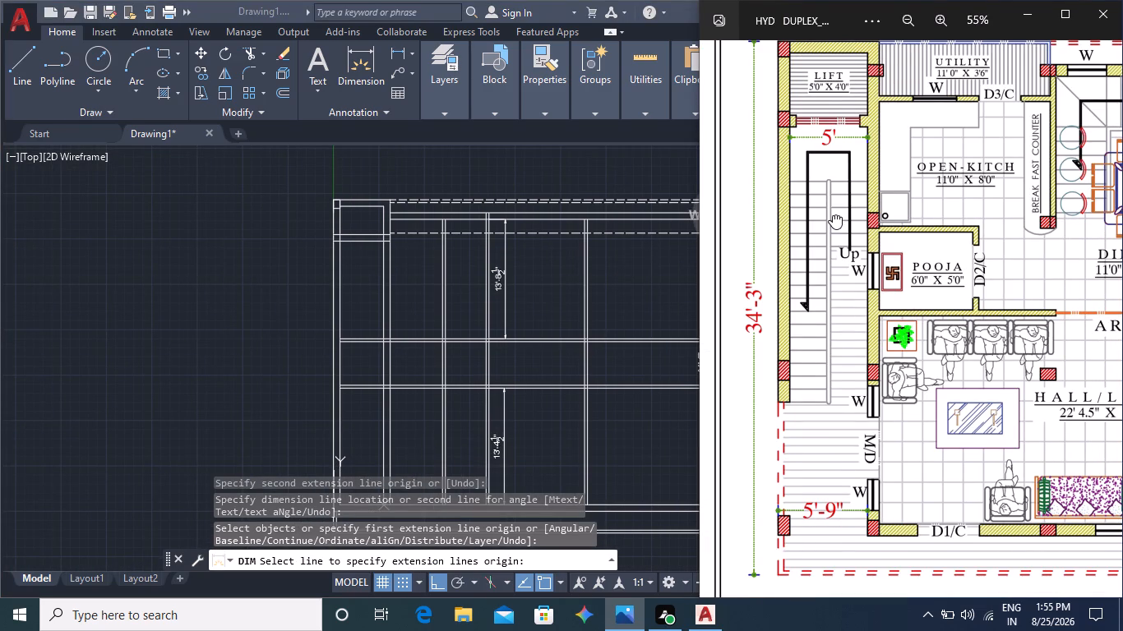
pyautogui.moveTo(833, 214); pyautogui.dragTo(827, 262, button='middle')
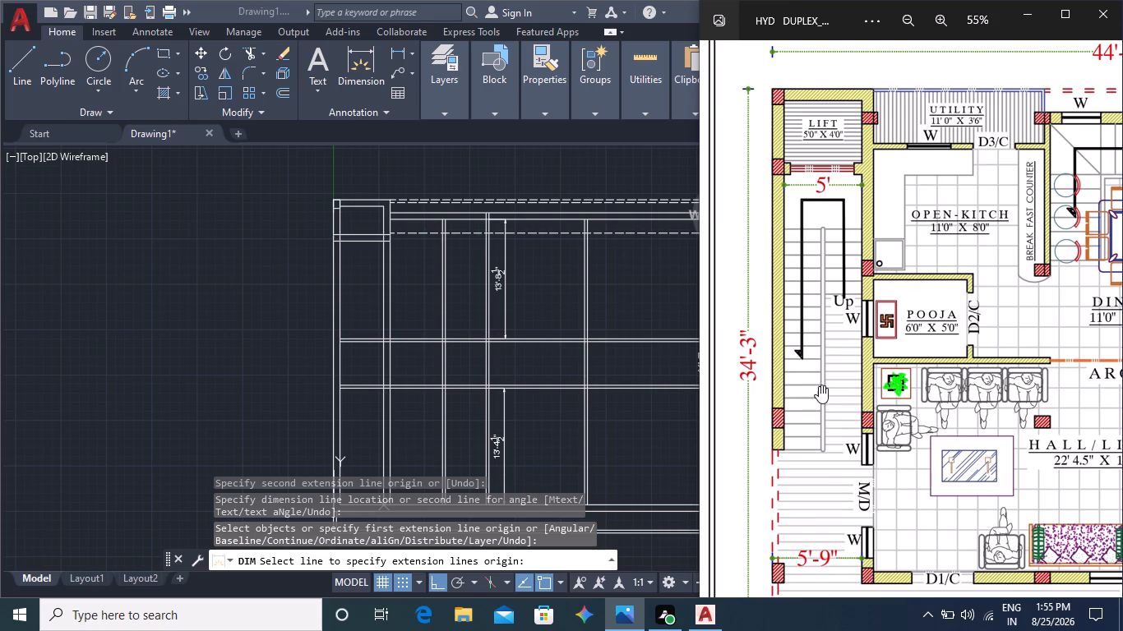
pyautogui.moveTo(543, 418); pyautogui.dragTo(560, 376, button='middle')
pyautogui.moveTo(508, 366); pyautogui.dragTo(506, 368, button='middle')
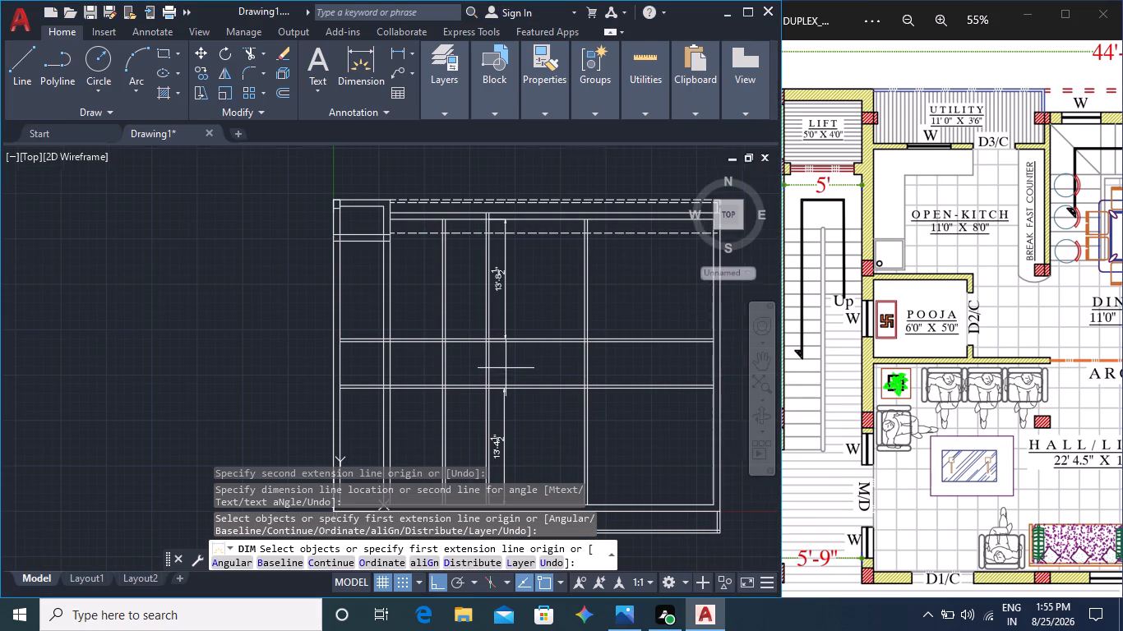
pyautogui.moveTo(506, 368); pyautogui.dragTo(526, 348, button='middle')
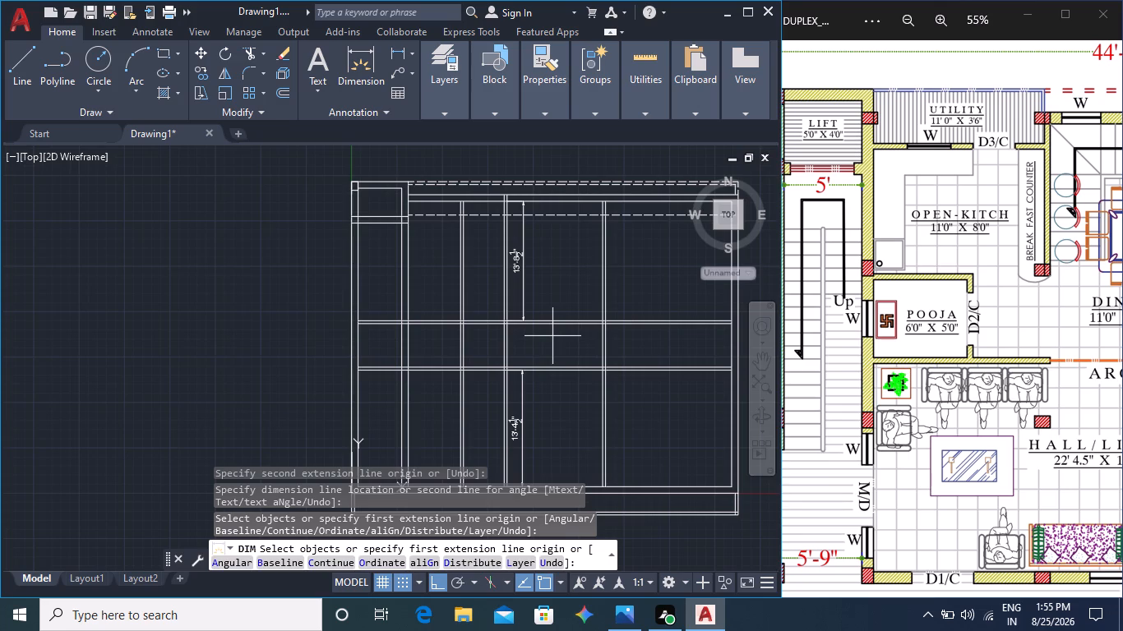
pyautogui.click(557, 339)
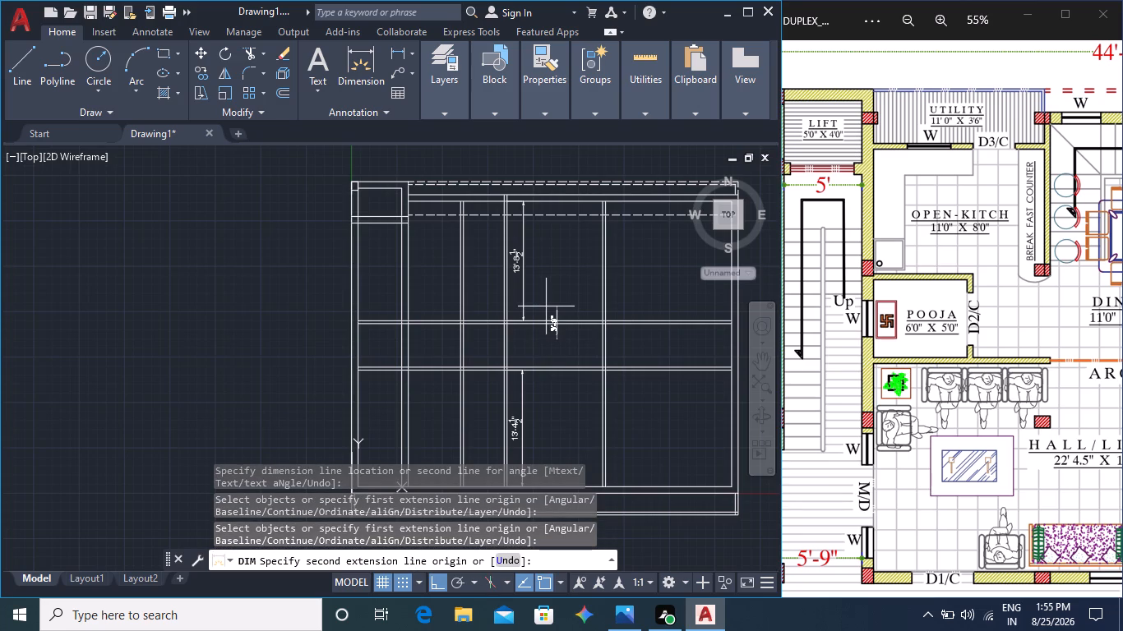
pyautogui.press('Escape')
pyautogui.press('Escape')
# Trim the pooja top wall's lines between the kitchen's right wall and the next wall to the right, removing the 13'-8 1/2" dimension.
pyautogui.scroll(2, 539, 326)
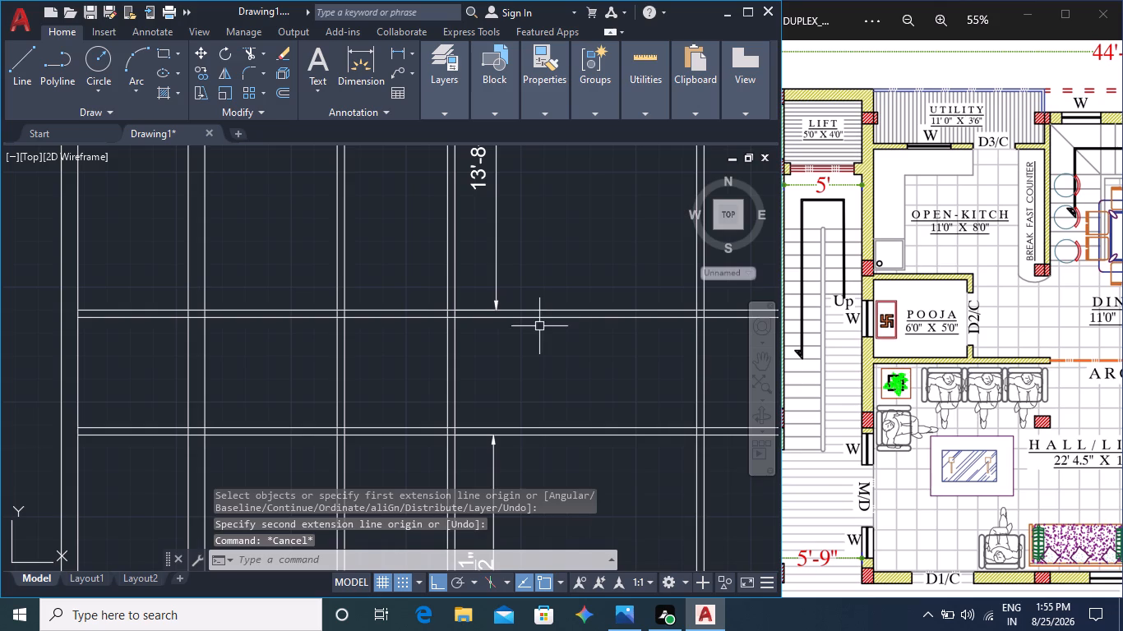
pyautogui.moveTo(542, 333); pyautogui.dragTo(585, 345, button='middle')
pyautogui.scroll(-2, 585, 345)
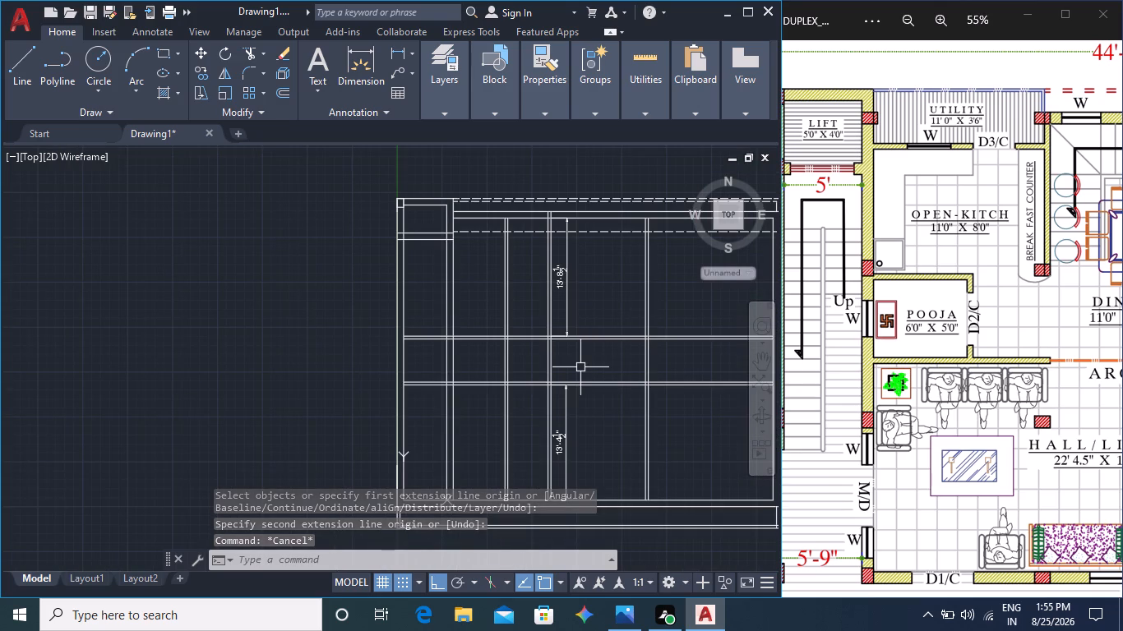
pyautogui.write('tr')
pyautogui.press('Return')
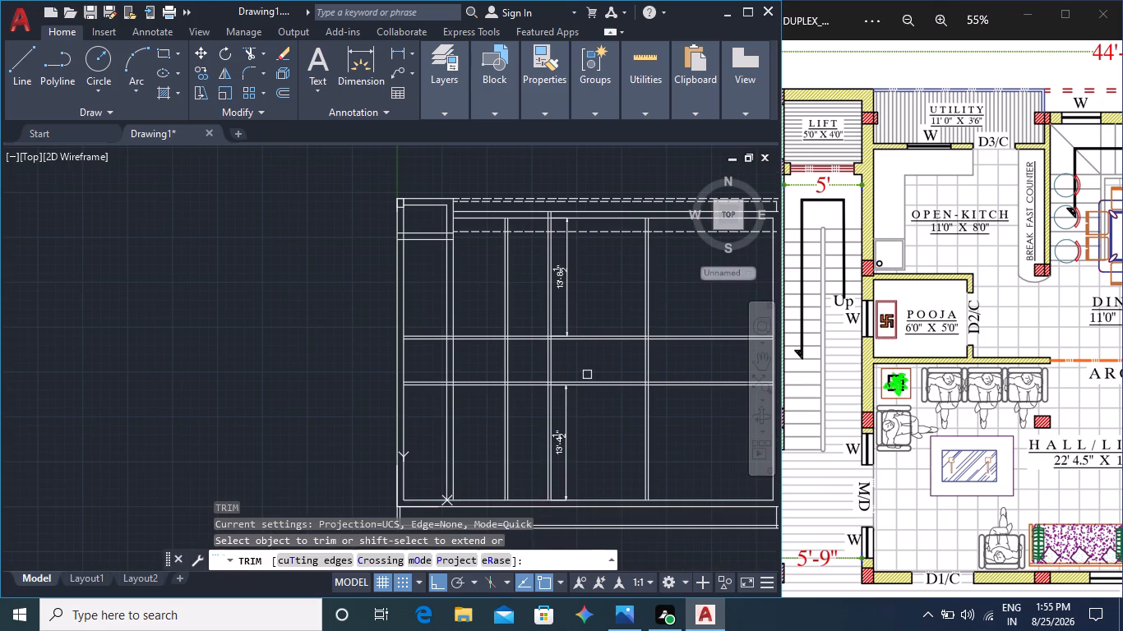
pyautogui.click(588, 375)
pyautogui.click(603, 284)
pyautogui.scroll(2, 557, 355)
pyautogui.click(563, 346)
pyautogui.click(551, 283)
pyautogui.click(560, 279)
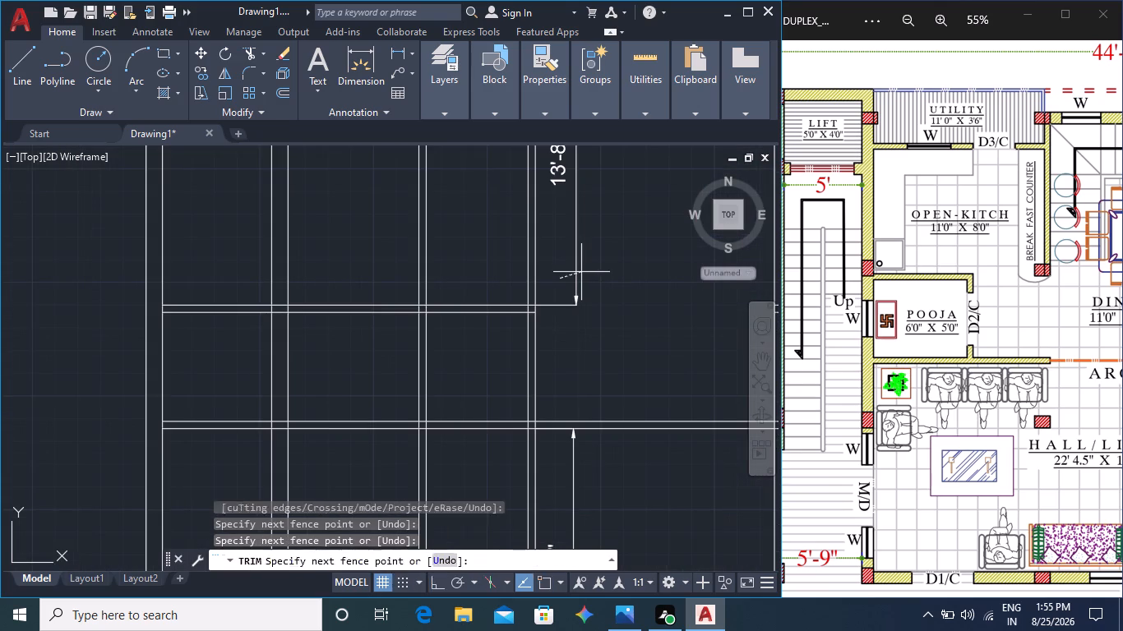
pyautogui.click(584, 271)
pyautogui.click(564, 306)
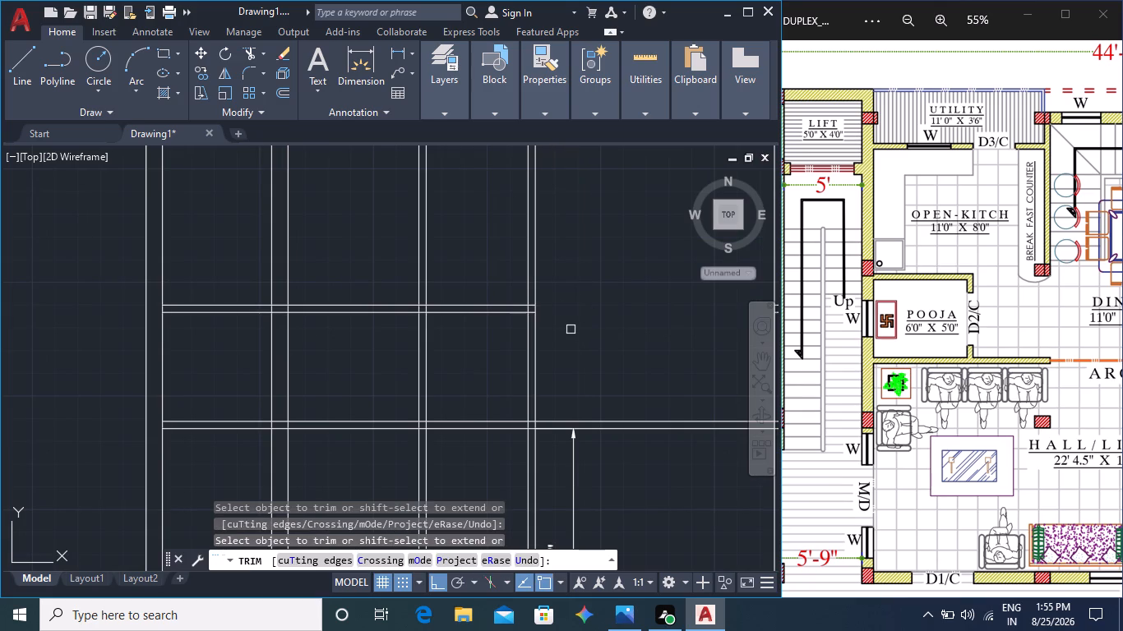
# Trim both lines of the pooja room's right wall above the pooja top wall, clearing them from the kitchen area.
pyautogui.scroll(-2, 571, 329)
pyautogui.moveTo(535, 342); pyautogui.dragTo(561, 333, button='middle')
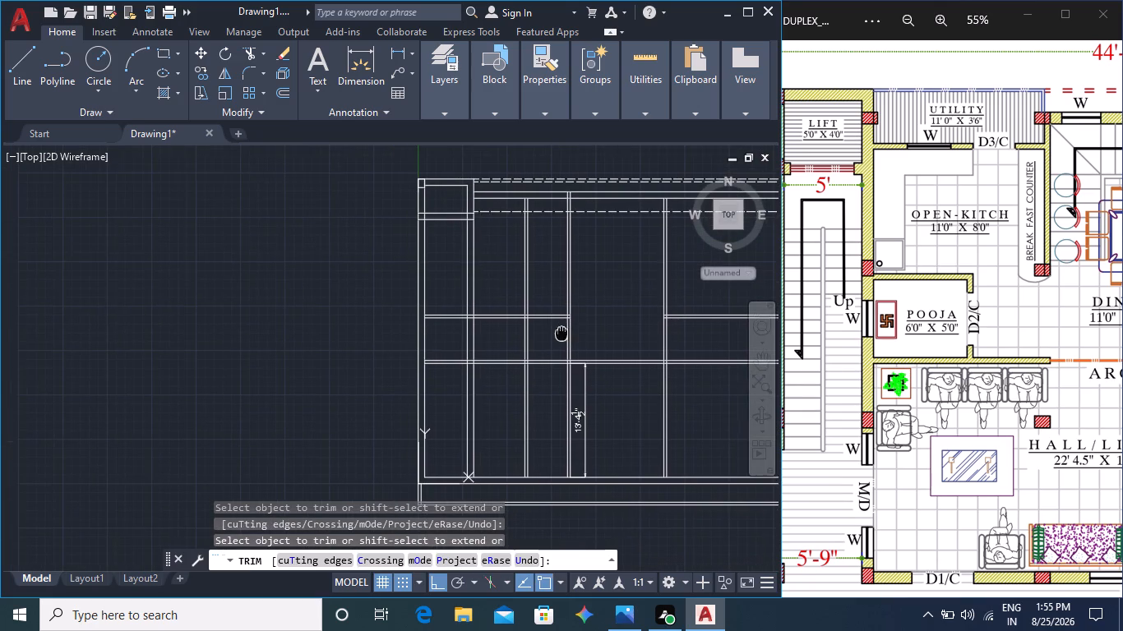
pyautogui.middleClick(948, 389)
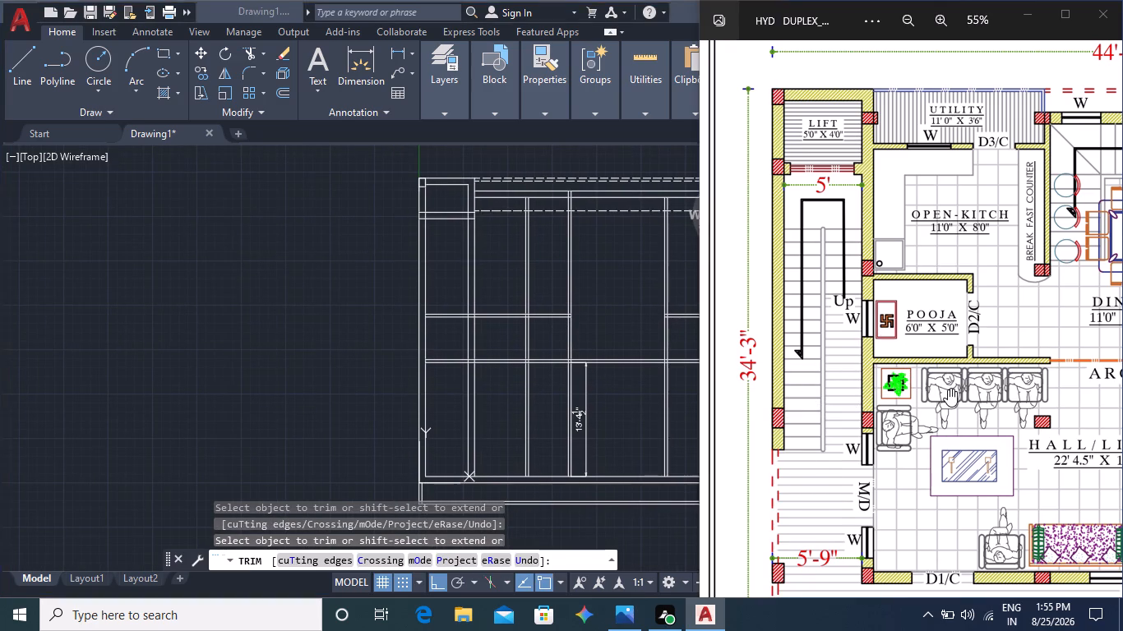
pyautogui.click(537, 280)
pyautogui.click(536, 279)
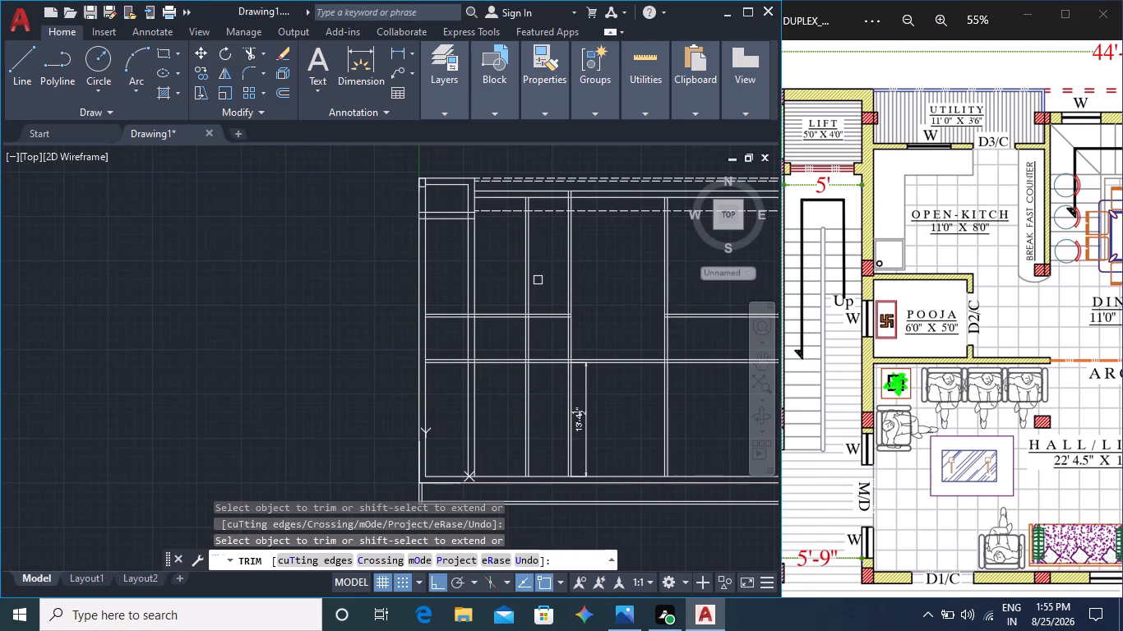
pyautogui.click(515, 275)
pyautogui.scroll(4, 530, 209)
pyautogui.click(533, 200)
pyautogui.click(480, 191)
pyautogui.scroll(-1, 521, 327)
pyautogui.moveTo(527, 356); pyautogui.dragTo(536, 279, button='middle')
pyautogui.moveTo(536, 279); pyautogui.dragTo(548, 229, button='middle')
pyautogui.scroll(-1, 543, 281)
pyautogui.moveTo(541, 314); pyautogui.dragTo(535, 237, button='middle')
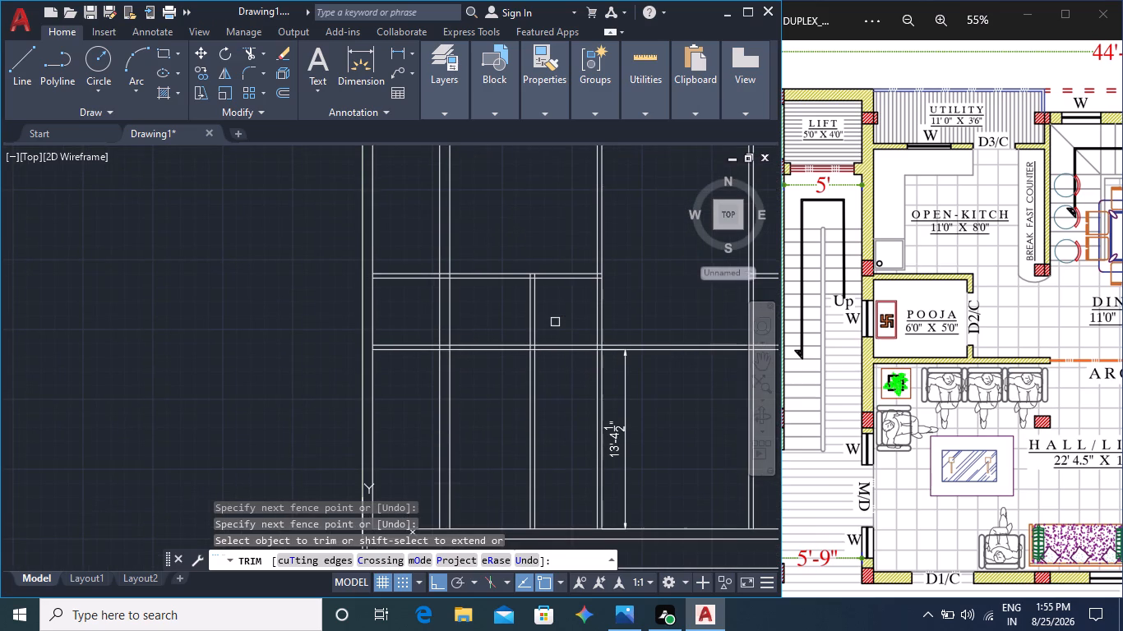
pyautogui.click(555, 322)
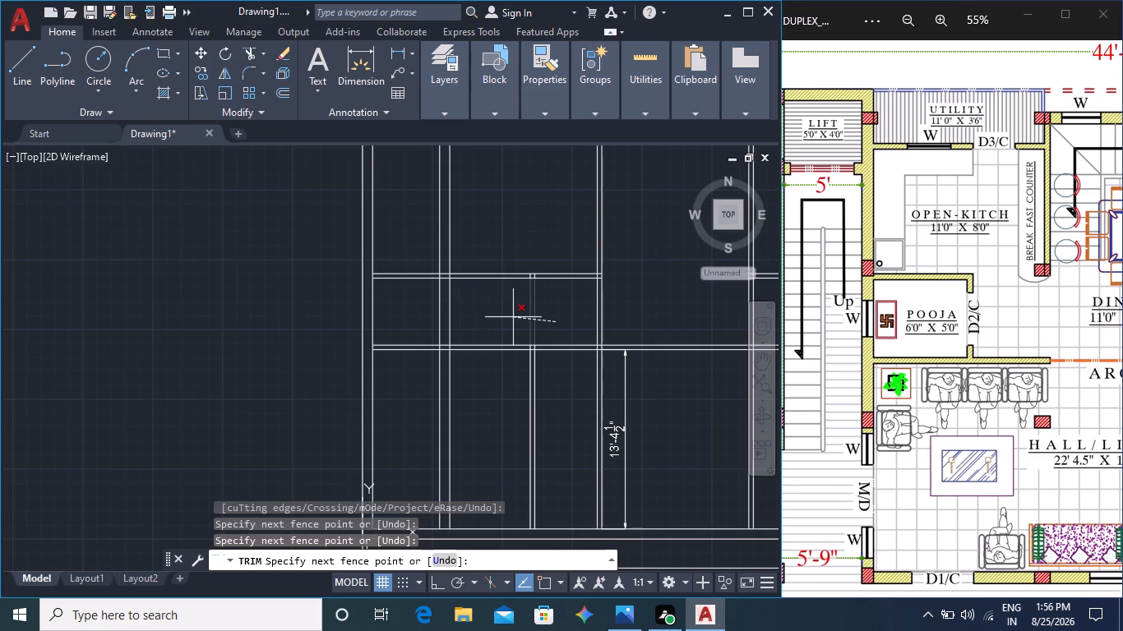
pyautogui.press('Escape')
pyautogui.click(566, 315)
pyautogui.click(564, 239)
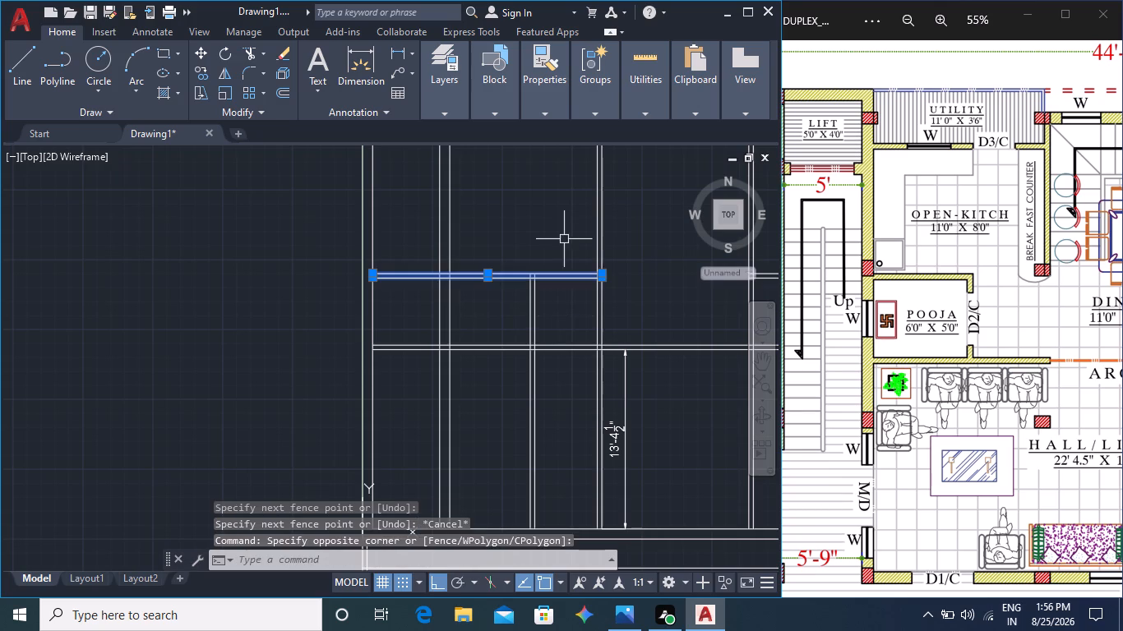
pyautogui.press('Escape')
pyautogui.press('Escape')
# Trim the pooja top wall's lines beyond the pooja's right wall, including the short pieces left inside the kitchen's right wall.
pyautogui.press('space')
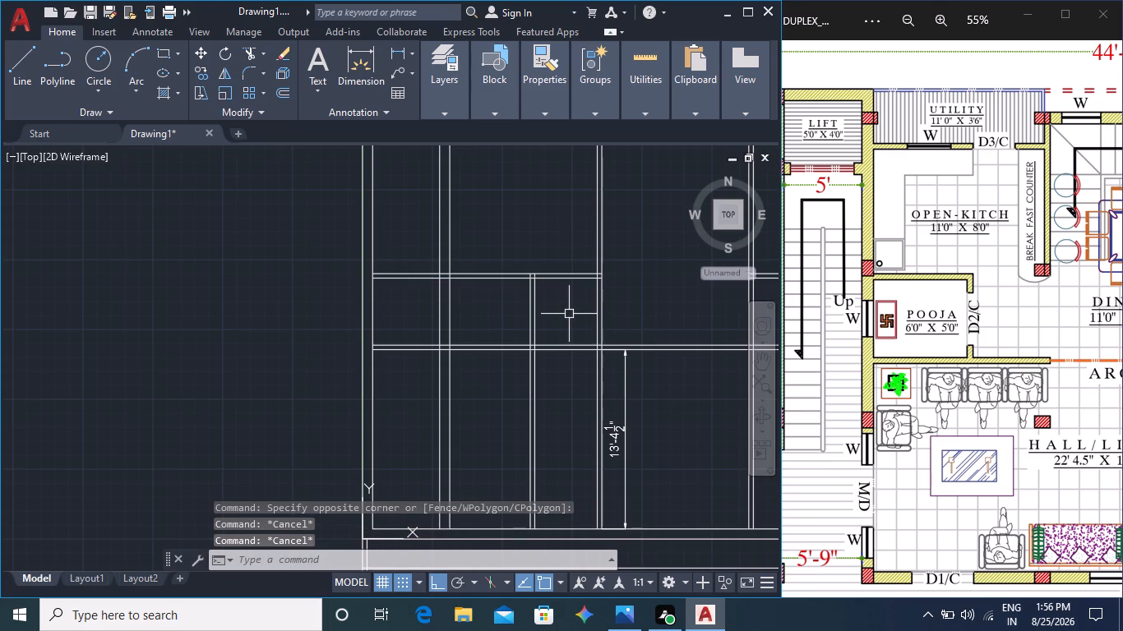
pyautogui.click(569, 314)
pyautogui.click(564, 327)
pyautogui.click(557, 223)
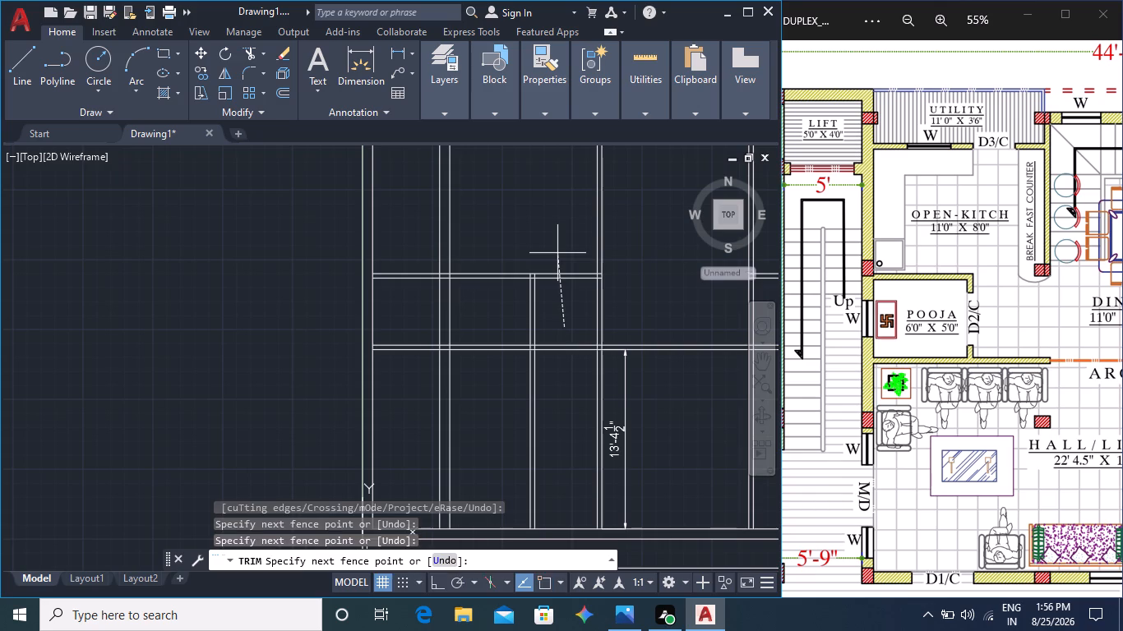
pyautogui.scroll(5, 598, 277)
pyautogui.click(594, 333)
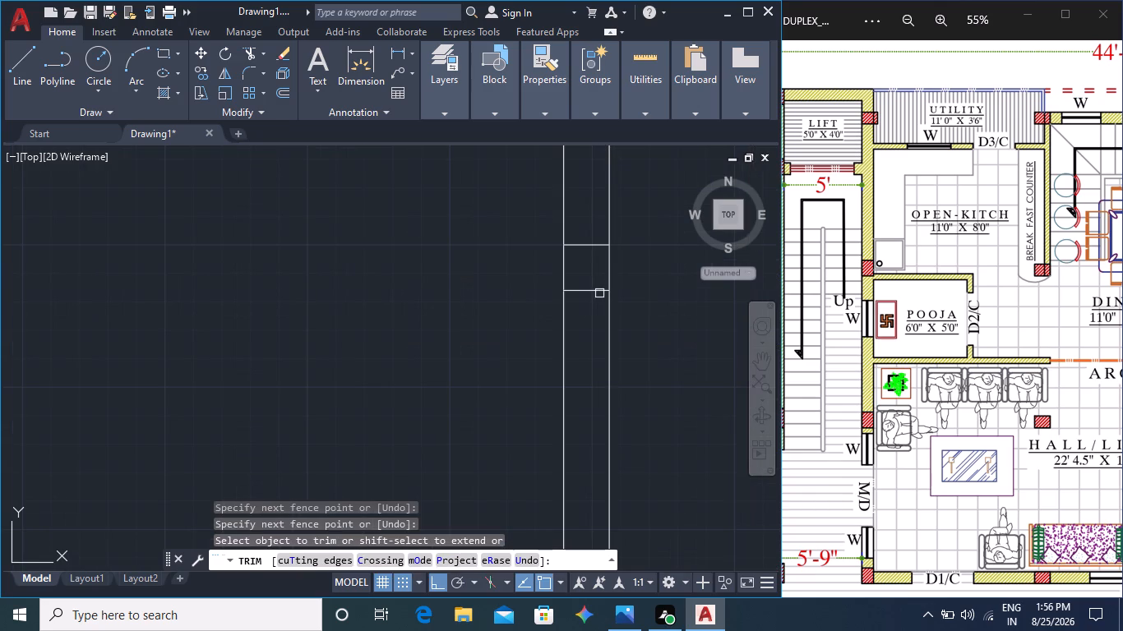
pyautogui.click(594, 186)
pyautogui.scroll(-4, 592, 230)
pyautogui.scroll(-3, 471, 370)
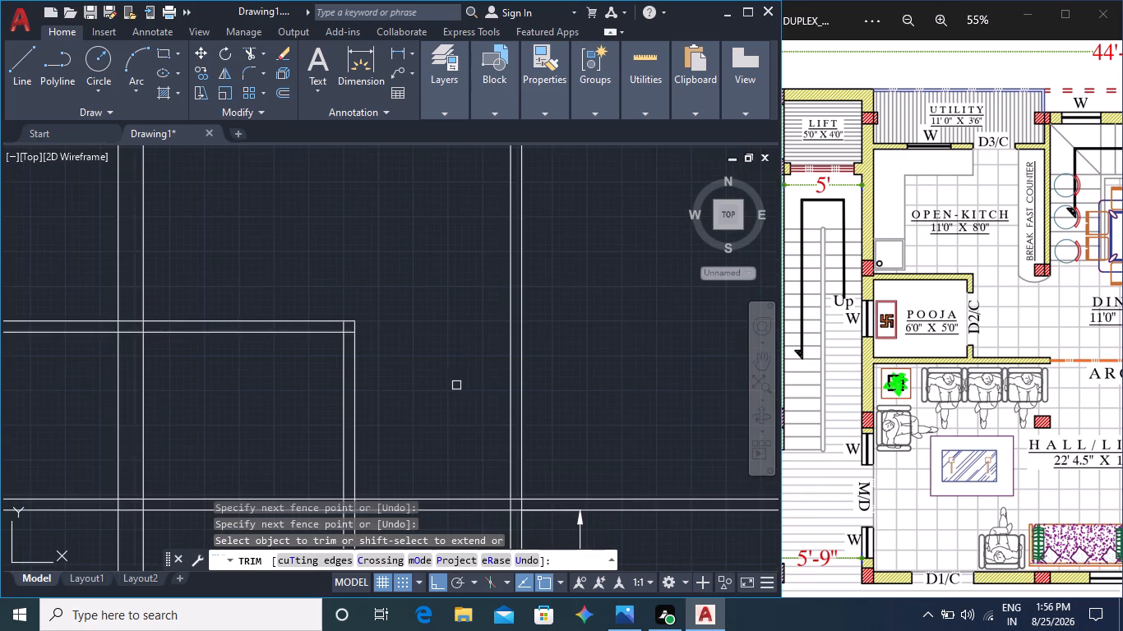
pyautogui.moveTo(472, 383); pyautogui.dragTo(655, 288, button='middle')
pyautogui.scroll(-3, 604, 303)
pyautogui.scroll(-1, 511, 330)
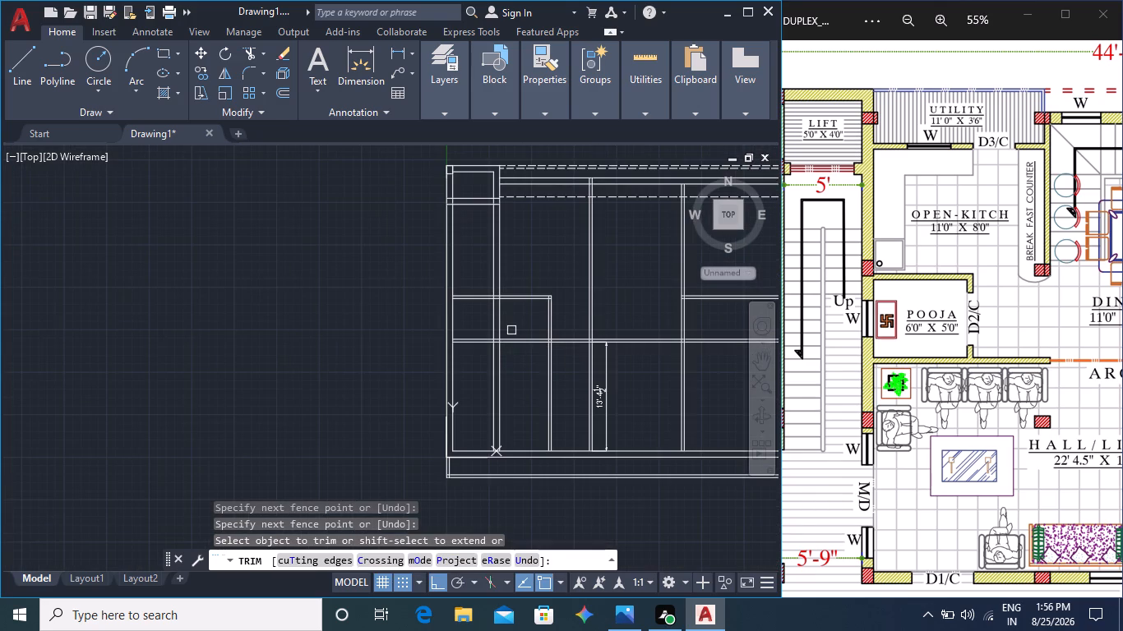
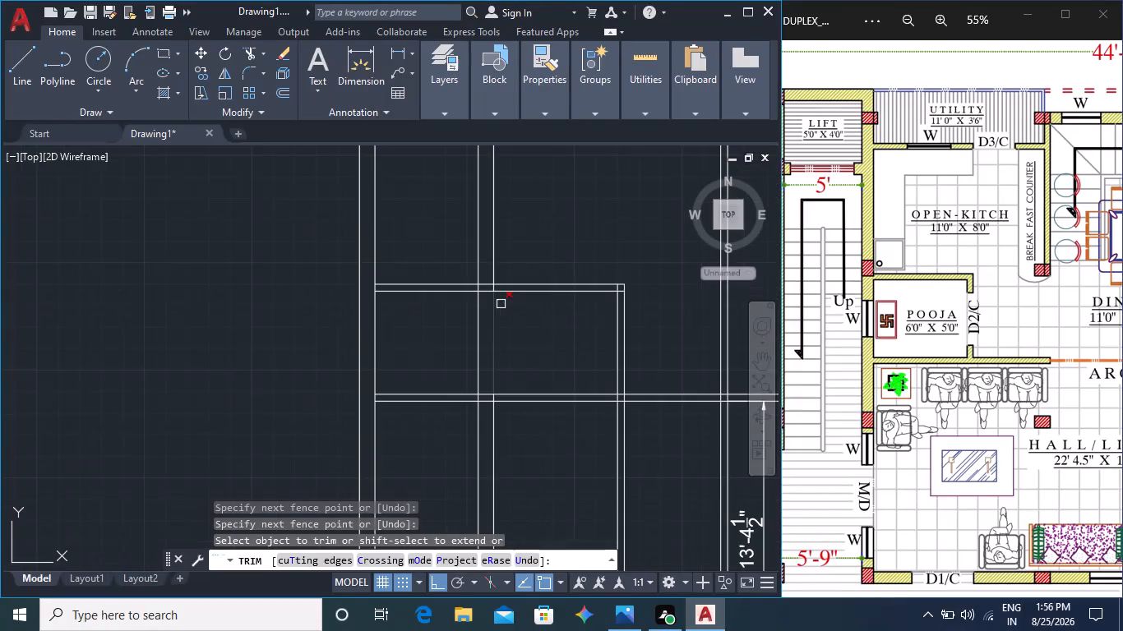
# Trim the pooja top wall's lines inside the pooja's left wall and across the staircase area to its left.
pyautogui.scroll(3, 494, 304)
pyautogui.click(459, 292)
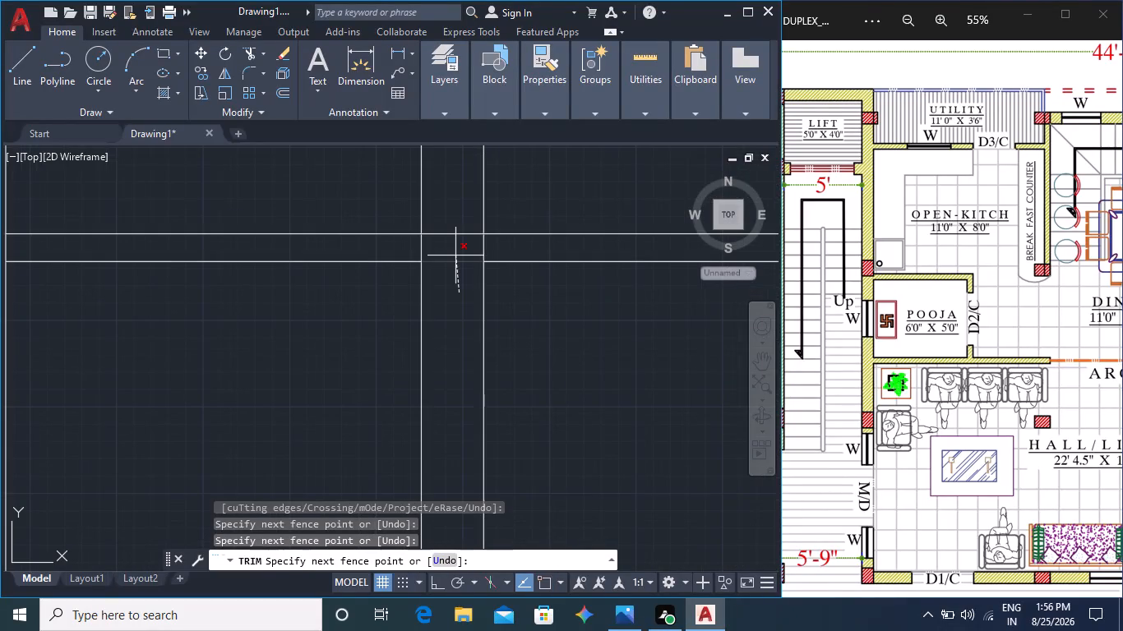
pyautogui.click(451, 164)
pyautogui.scroll(-2, 474, 292)
pyautogui.click(399, 320)
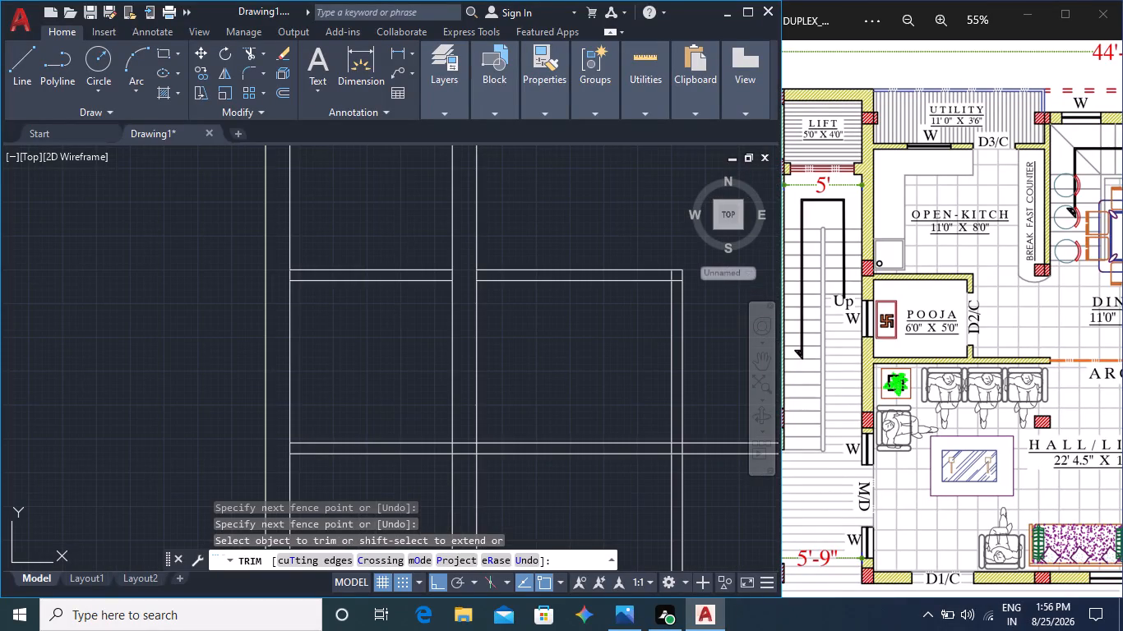
pyautogui.click(394, 205)
# Trim both lines of the pooja bottom wall where they cross the staircase area left of the pooja.
pyautogui.scroll(-2, 472, 308)
pyautogui.moveTo(506, 363); pyautogui.dragTo(548, 280, button='middle')
pyautogui.click(471, 371)
pyautogui.click(478, 219)
# Trim the crossing lines where the pooja's right wall meets the pooja bottom wall, opening the junction between the two walls.
pyautogui.scroll(-2, 479, 234)
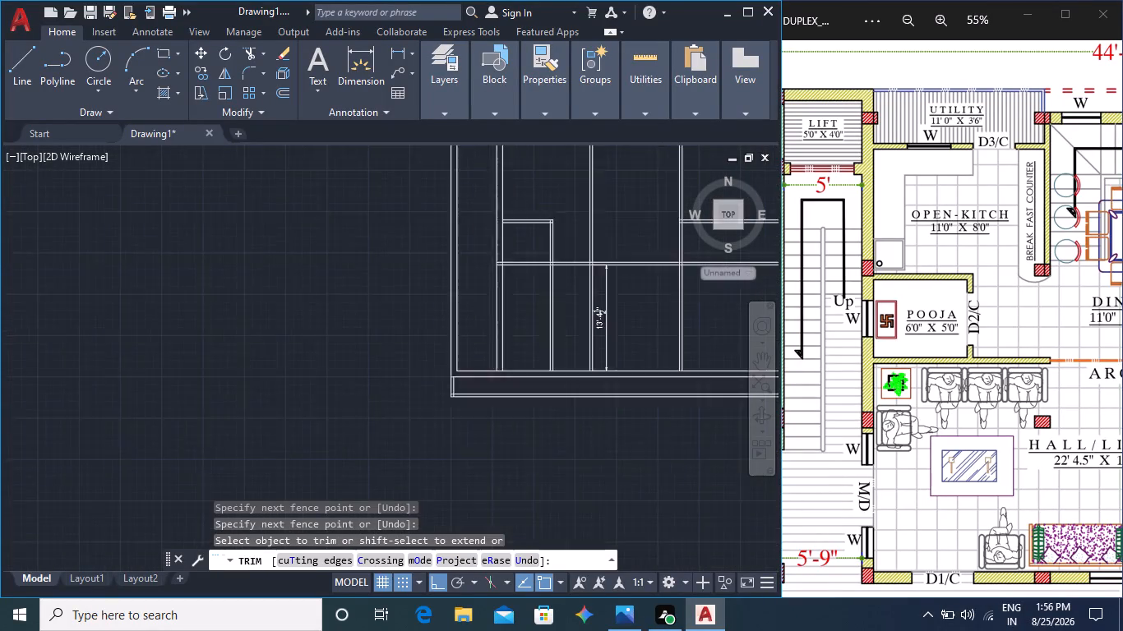
pyautogui.moveTo(479, 242); pyautogui.dragTo(488, 344, button='middle')
pyautogui.scroll(-1, 483, 312)
pyautogui.scroll(5, 515, 348)
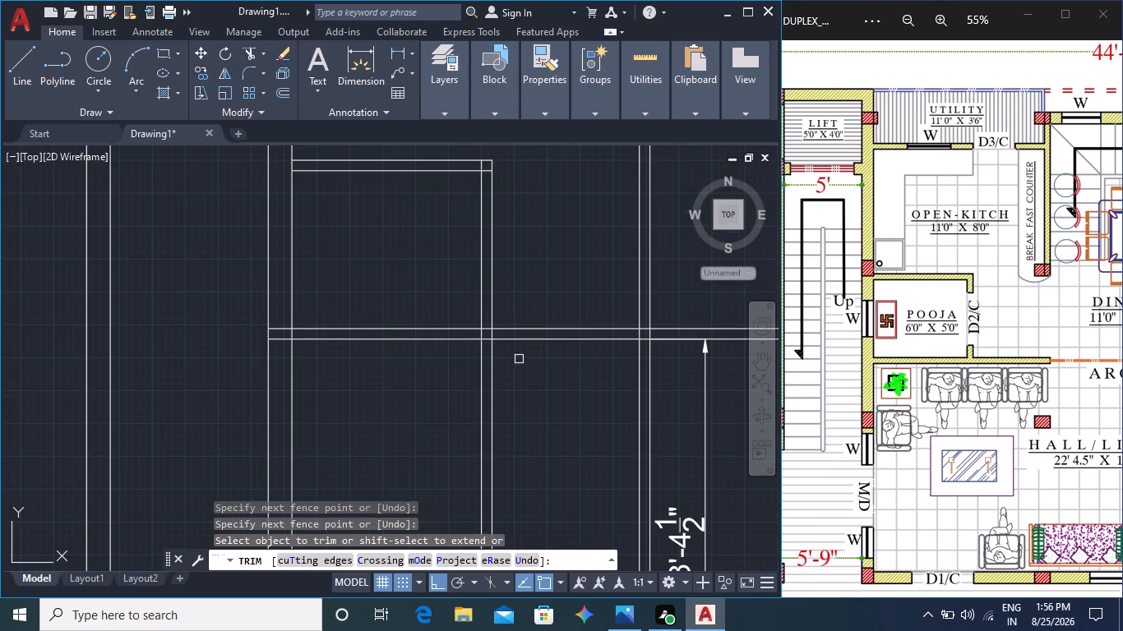
pyautogui.moveTo(520, 364); pyautogui.dragTo(525, 345, button='middle')
pyautogui.scroll(4, 514, 325)
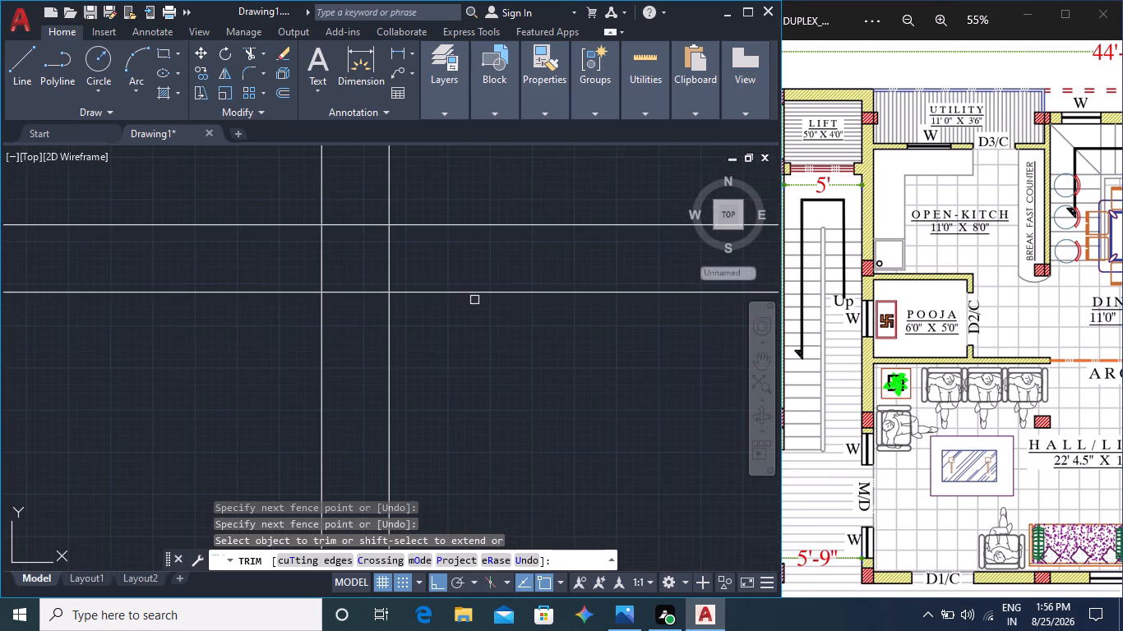
pyautogui.click(441, 267)
pyautogui.click(290, 269)
pyautogui.click(348, 268)
pyautogui.click(358, 183)
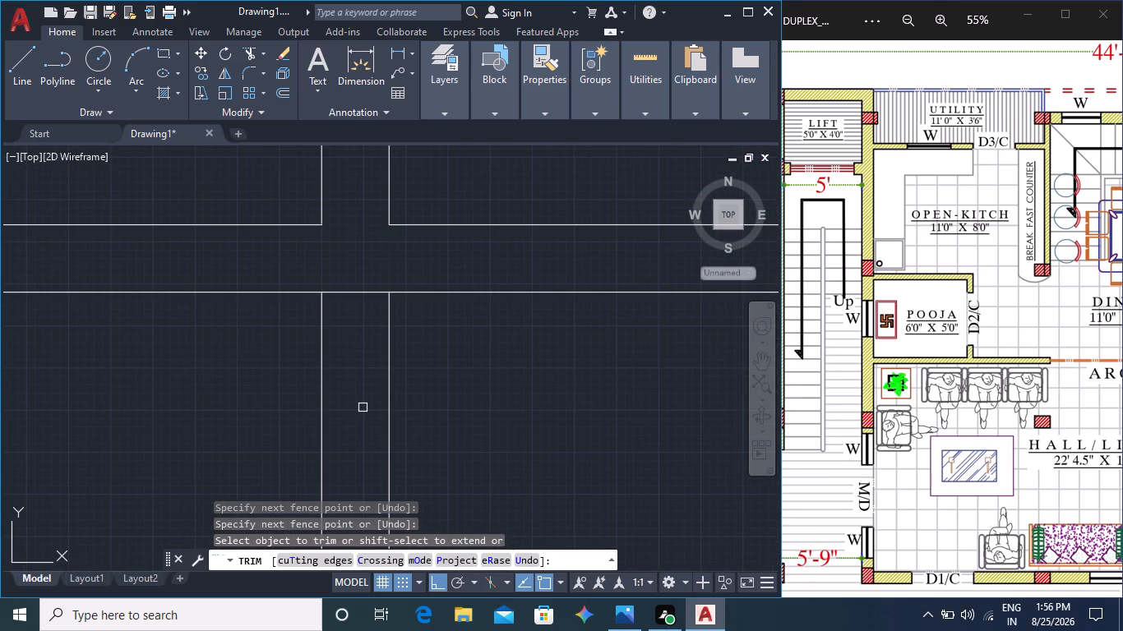
# Trim both lines of the pooja's right wall below the pooja bottom wall, clearing them from the hall area.
pyautogui.scroll(-3, 382, 315)
pyautogui.moveTo(439, 407); pyautogui.dragTo(493, 216, button='middle')
pyautogui.scroll(-3, 486, 226)
pyautogui.click(502, 344)
pyautogui.click(425, 272)
# Trim the left wall's inner line between the pooja top wall's two lines to open their junction.
pyautogui.moveTo(515, 285); pyautogui.dragTo(455, 322, button='middle')
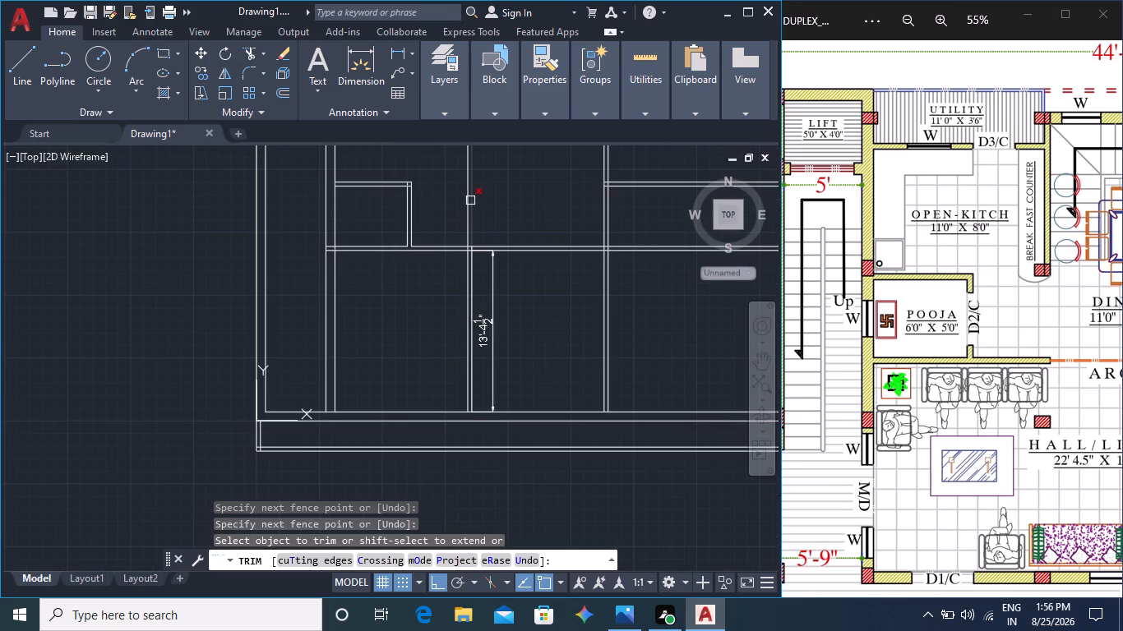
pyautogui.scroll(3, 344, 182)
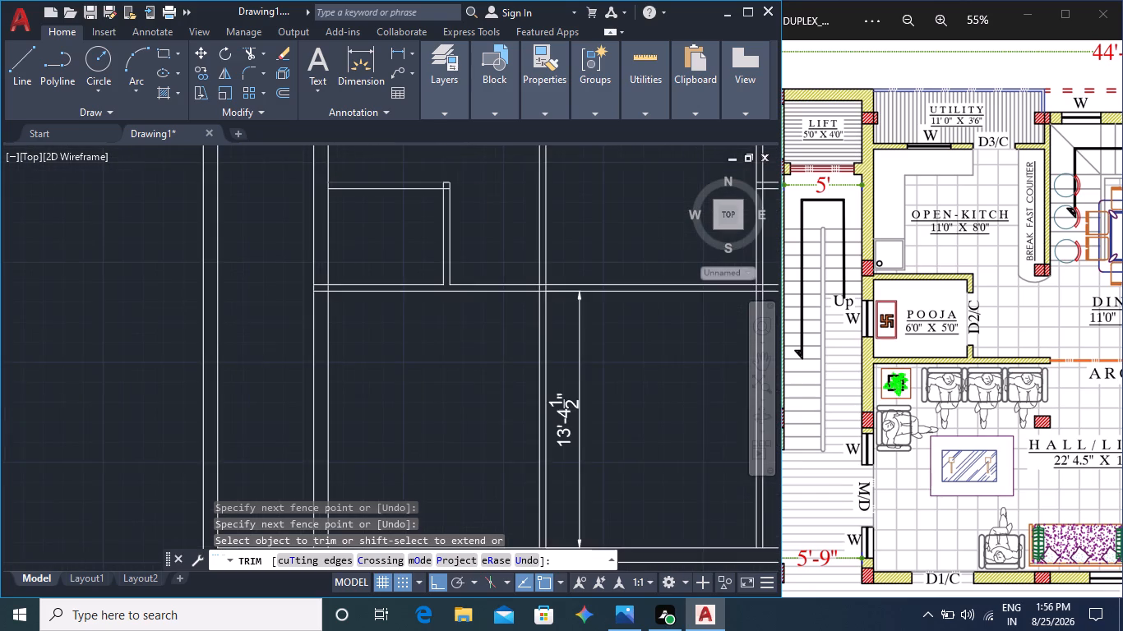
pyautogui.scroll(3, 344, 182)
pyautogui.moveTo(344, 182); pyautogui.dragTo(387, 248, button='middle')
pyautogui.click(317, 271)
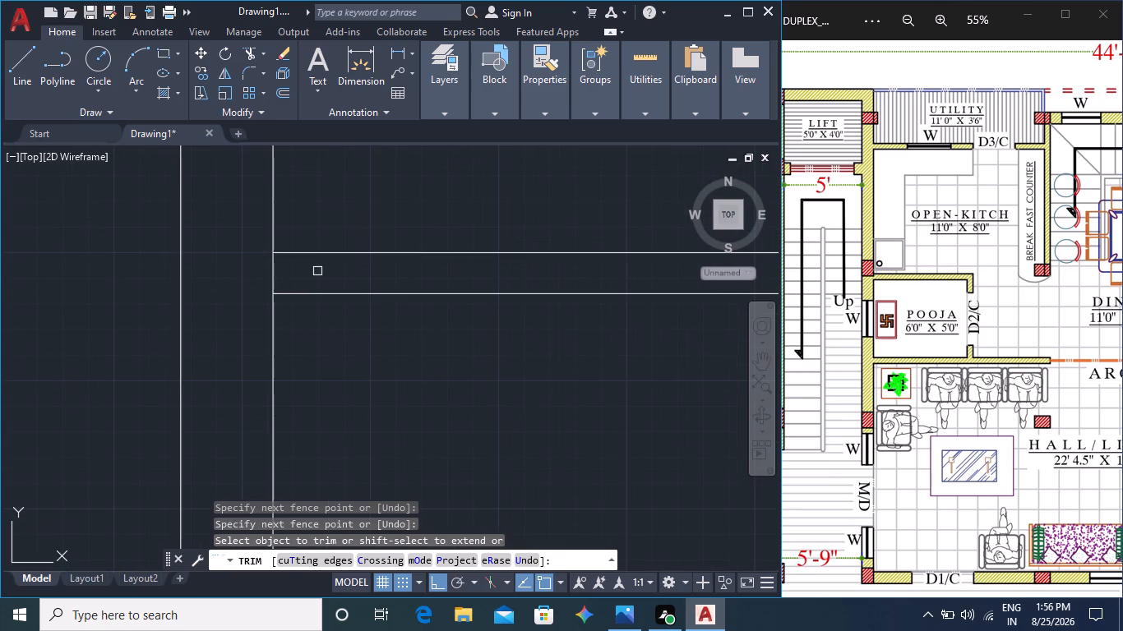
pyautogui.click(229, 274)
# Trim the inner line stubs at the pooja room's top-right corner to form a clean wall corner.
pyautogui.moveTo(489, 282); pyautogui.dragTo(223, 286, button='middle')
pyautogui.scroll(-2, 415, 309)
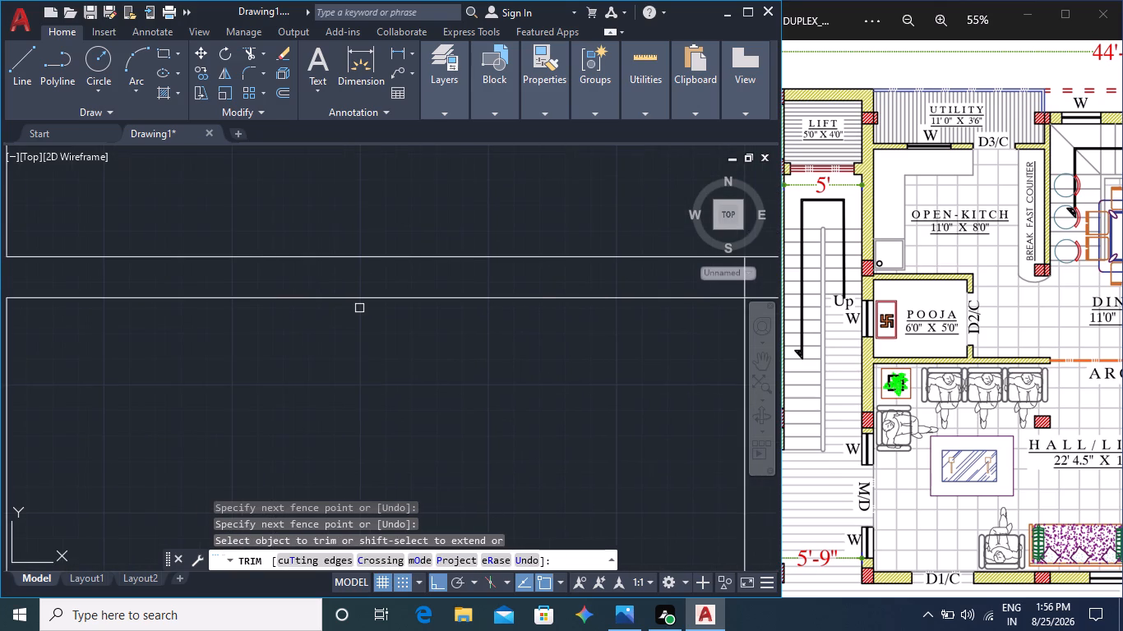
pyautogui.scroll(5, 563, 288)
pyautogui.click(552, 492)
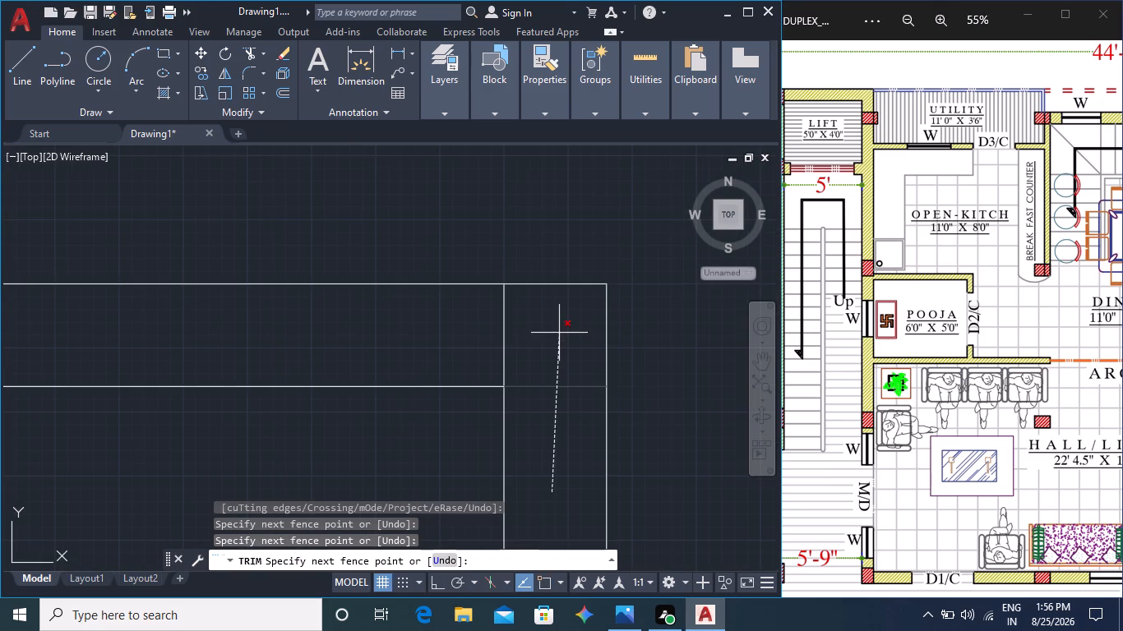
pyautogui.doubleClick(559, 333)
pyautogui.click(414, 331)
pyautogui.click(544, 323)
pyautogui.scroll(-2, 548, 325)
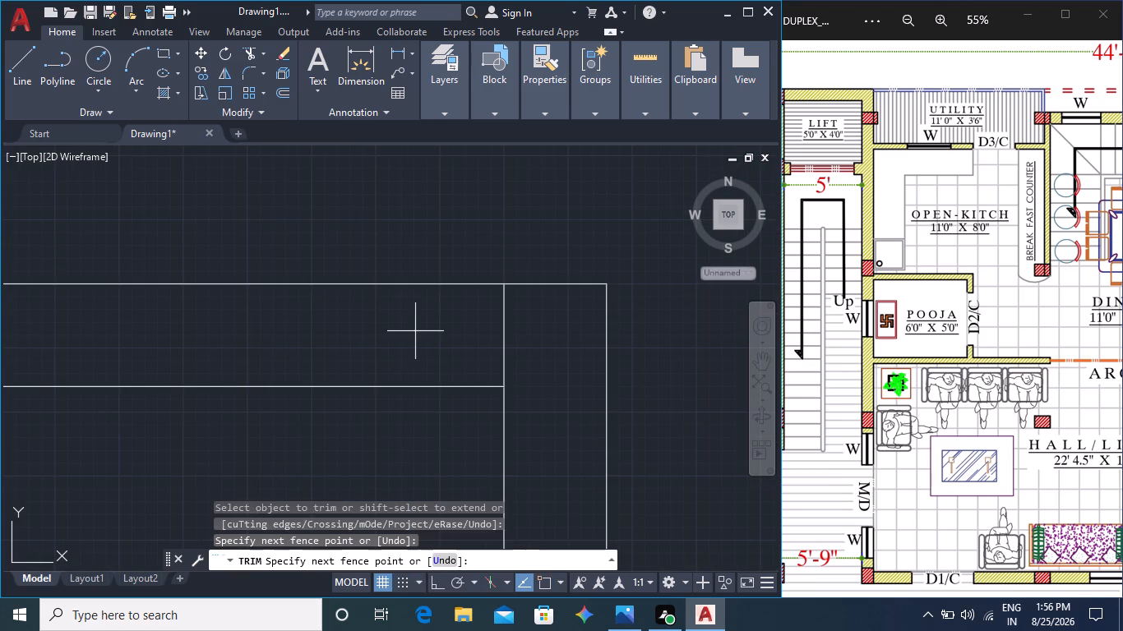
# Trim the crossing lines where the pooja bottom wall meets the left wall, opening the junction and clearing the wall's thickness.
pyautogui.scroll(-2, 415, 331)
pyautogui.scroll(-3, 555, 392)
pyautogui.moveTo(553, 424); pyautogui.dragTo(556, 200, button='middle')
pyautogui.scroll(-2, 549, 220)
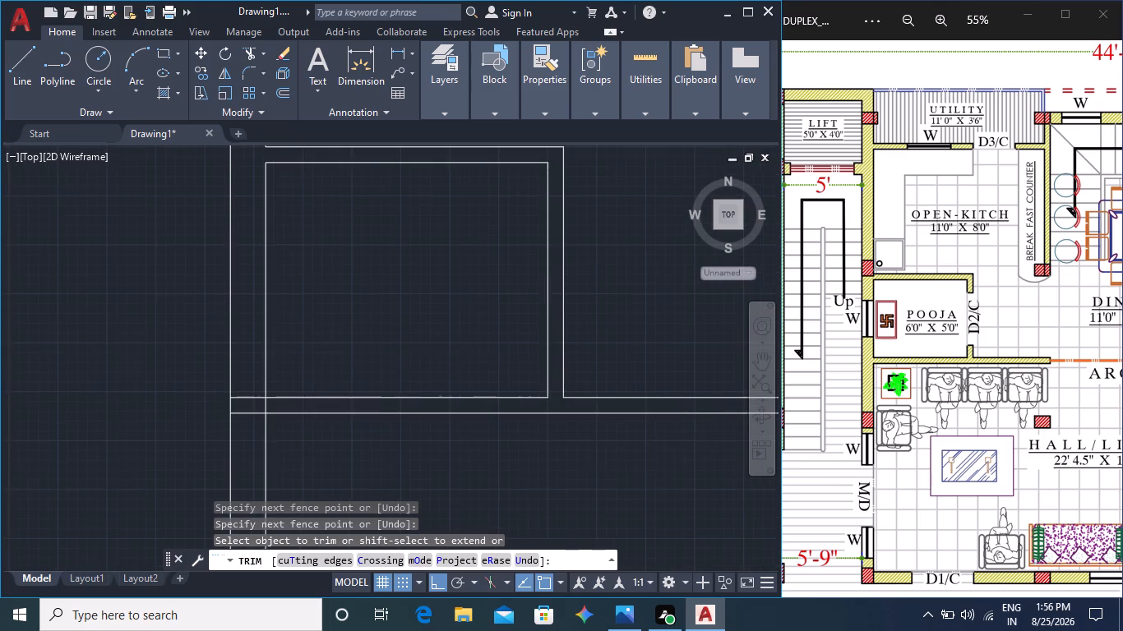
pyautogui.scroll(6, 418, 277)
pyautogui.moveTo(516, 457); pyautogui.dragTo(418, 277, button='middle')
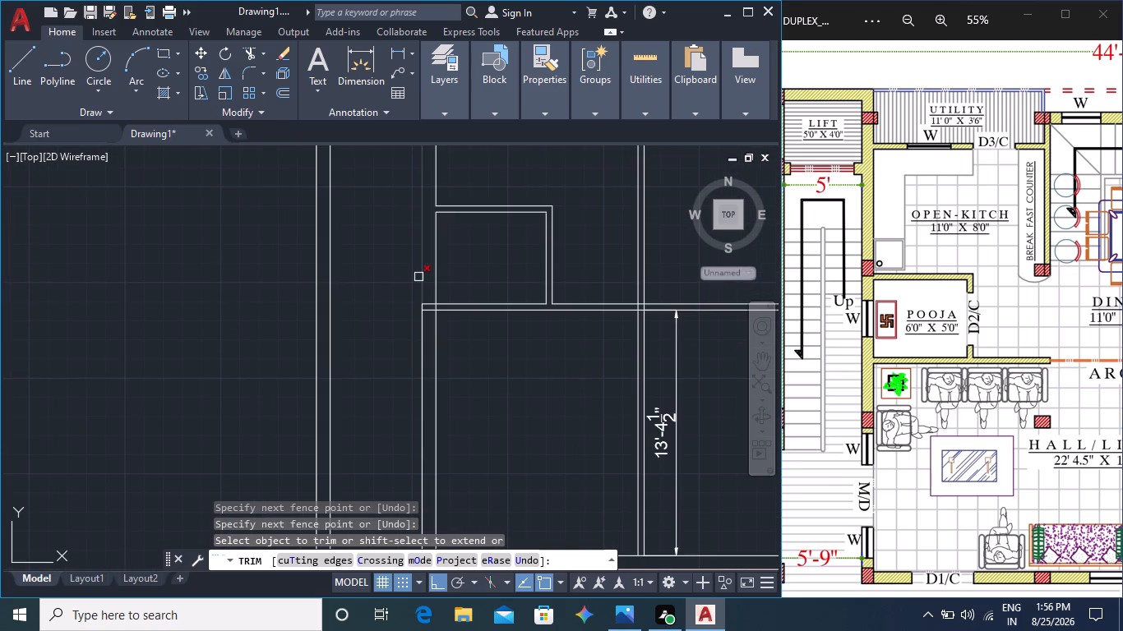
pyautogui.moveTo(418, 277); pyautogui.dragTo(467, 174, button='middle')
pyautogui.scroll(-2, 458, 202)
pyautogui.scroll(3, 501, 241)
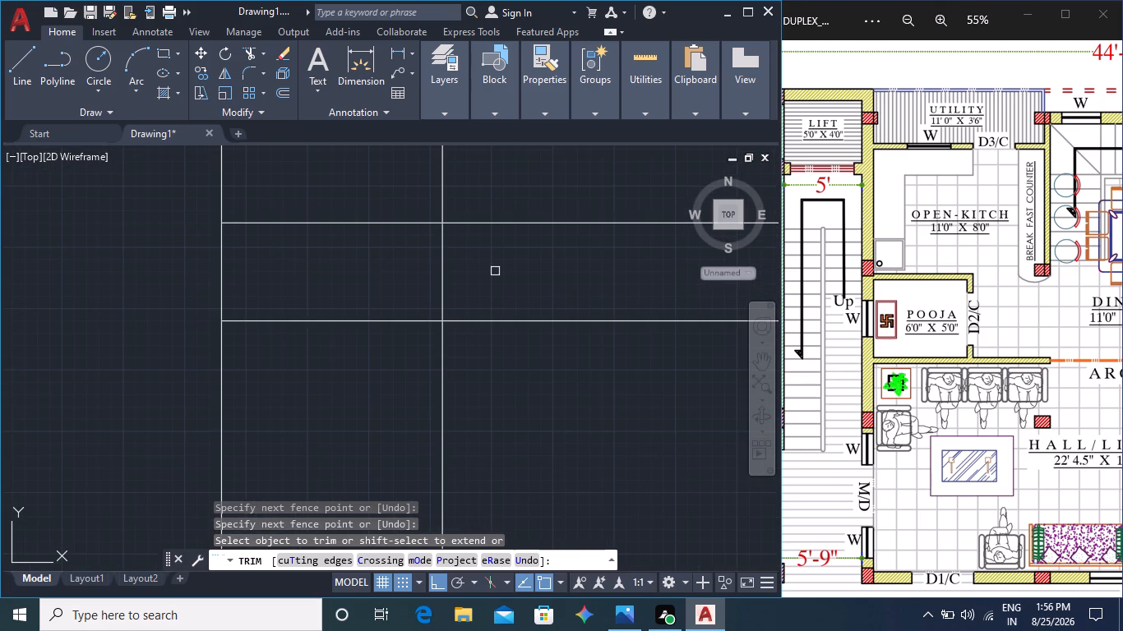
pyautogui.click(507, 271)
pyautogui.click(332, 283)
pyautogui.click(327, 258)
pyautogui.click(339, 153)
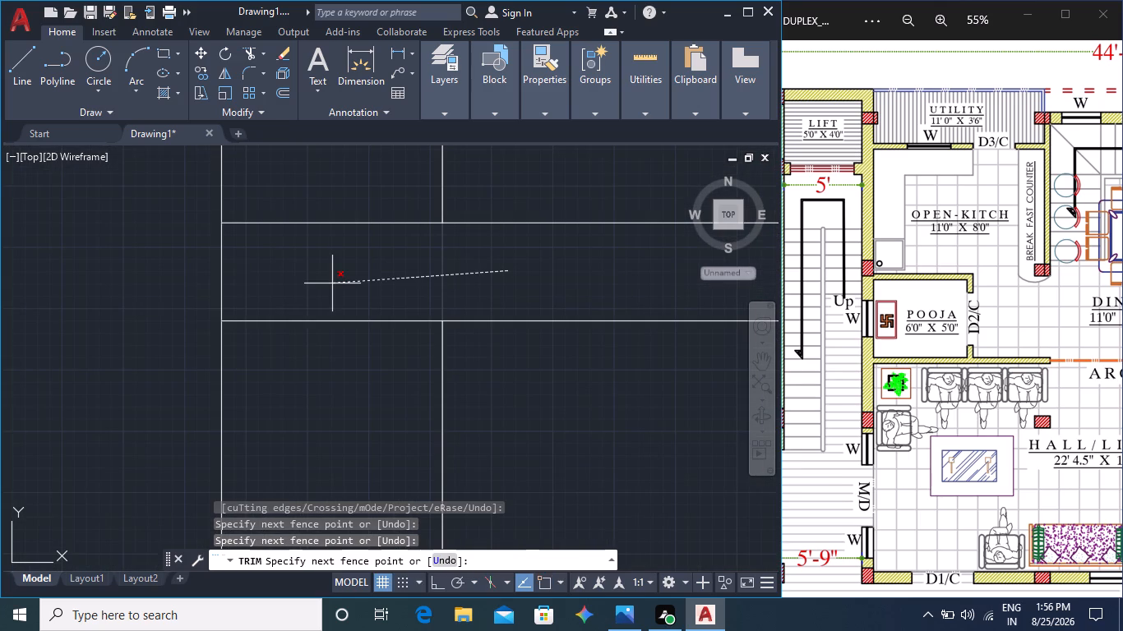
pyautogui.click(340, 292)
pyautogui.click(340, 388)
# Examine the hall/living, dining, master bedroom, dress and washroom areas of the reference plan against the drawn walls.
pyautogui.scroll(-5, 354, 362)
pyautogui.moveTo(474, 417); pyautogui.dragTo(411, 357, button='middle')
pyautogui.scroll(-1, 410, 357)
pyautogui.scroll(-1, 332, 283)
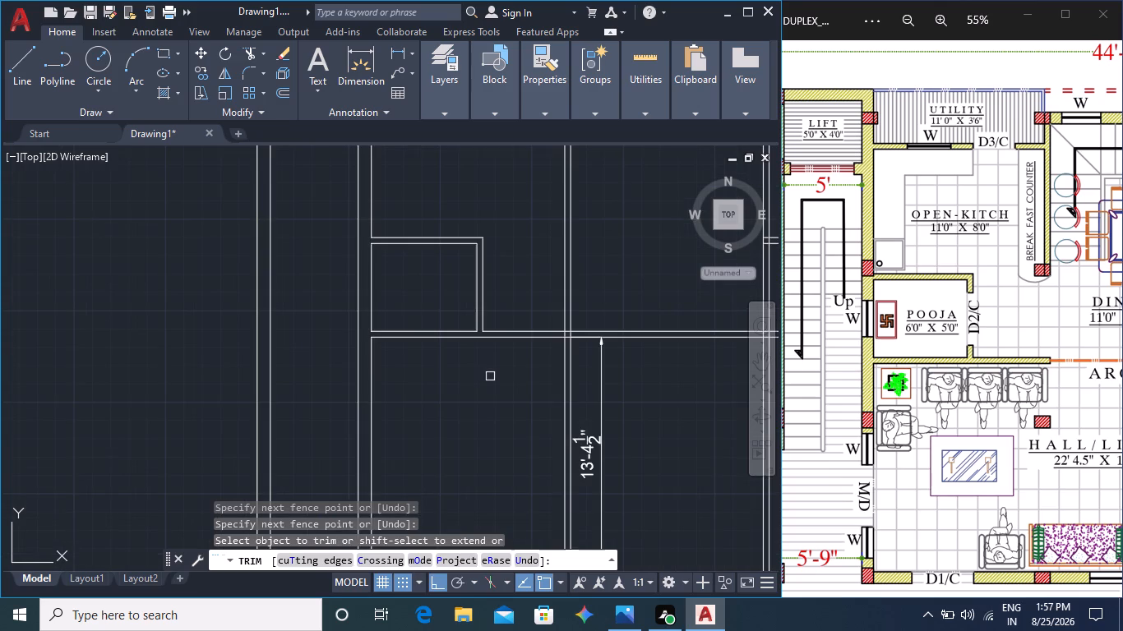
pyautogui.moveTo(626, 381); pyautogui.dragTo(608, 334, button='middle')
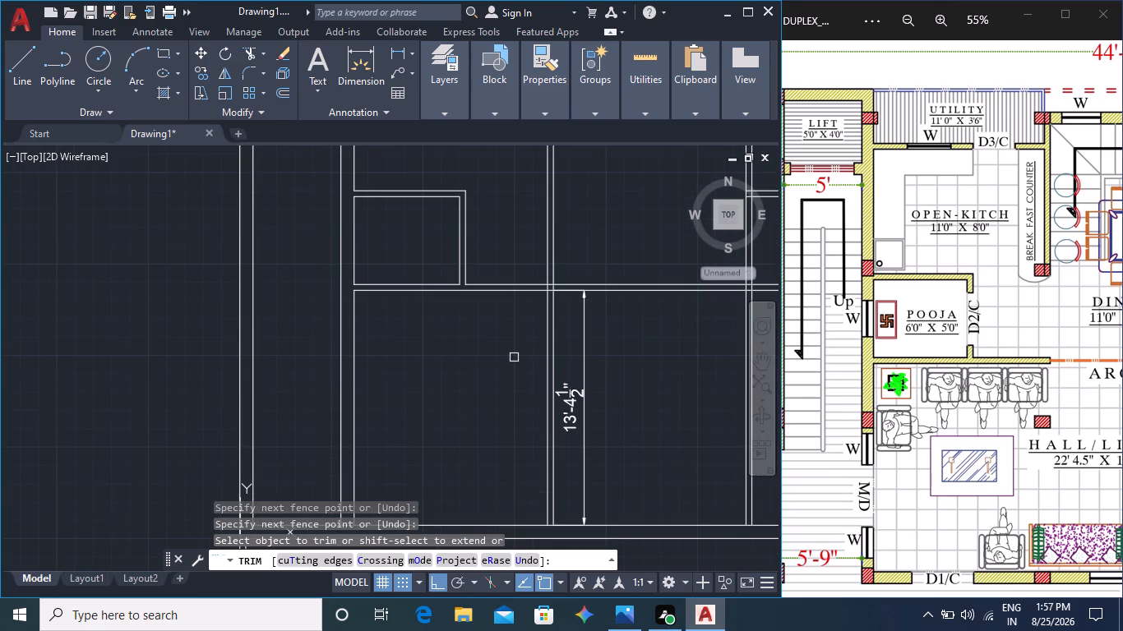
pyautogui.scroll(-2, 603, 370)
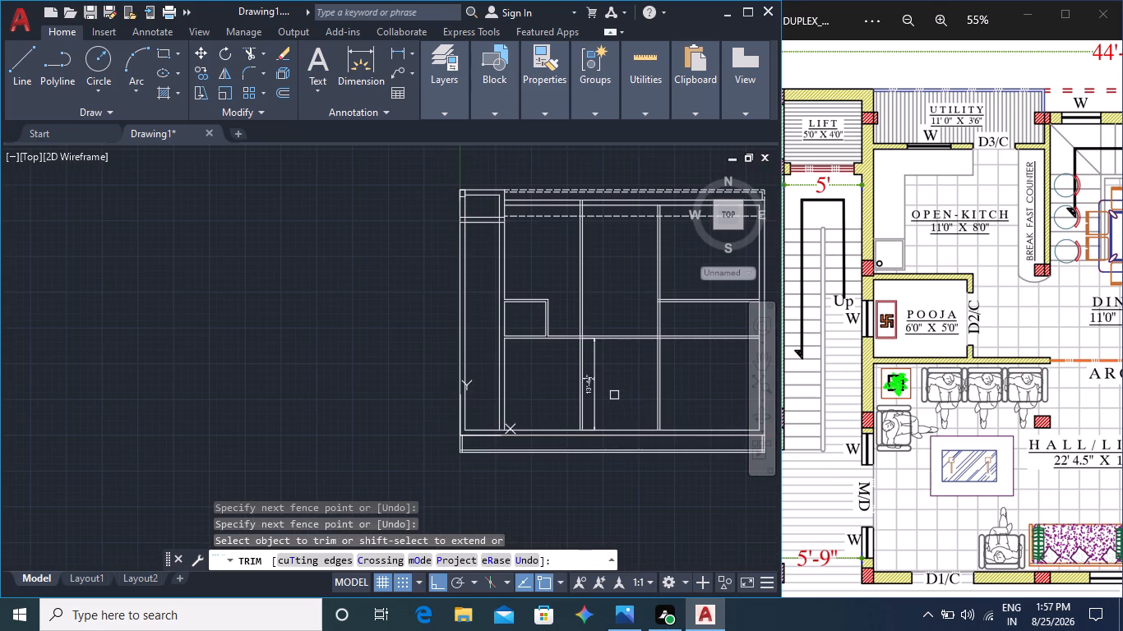
pyautogui.moveTo(614, 394); pyautogui.dragTo(584, 389, button='middle')
pyautogui.moveTo(946, 366); pyautogui.dragTo(917, 373, button='middle')
pyautogui.moveTo(959, 377); pyautogui.dragTo(884, 378, button='middle')
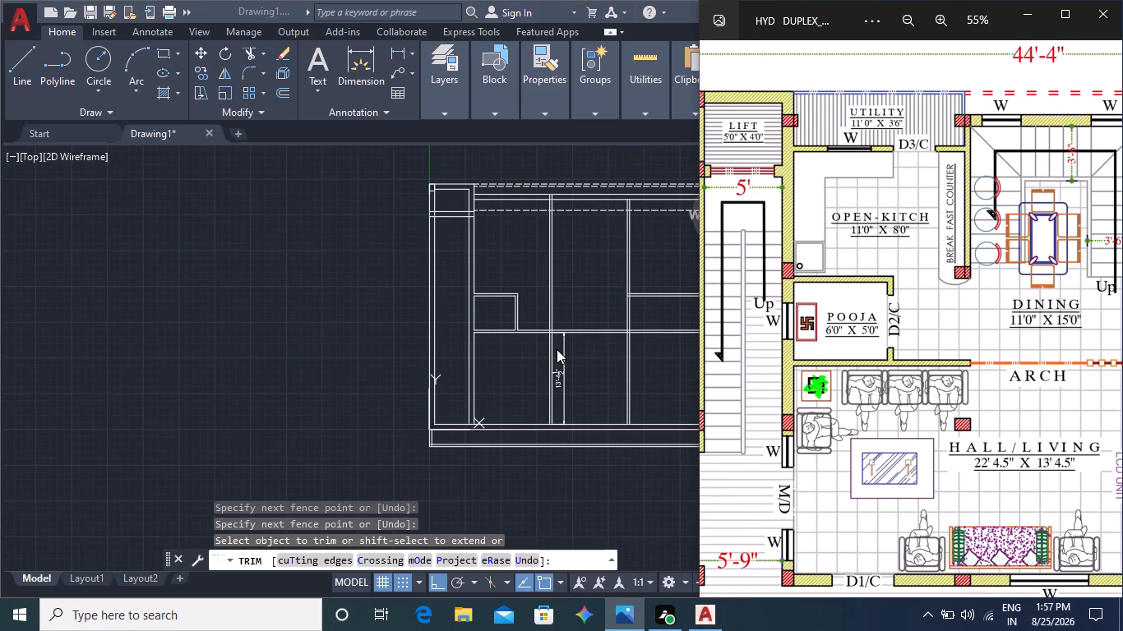
pyautogui.middleClick(879, 398)
pyautogui.scroll(-2, 882, 403)
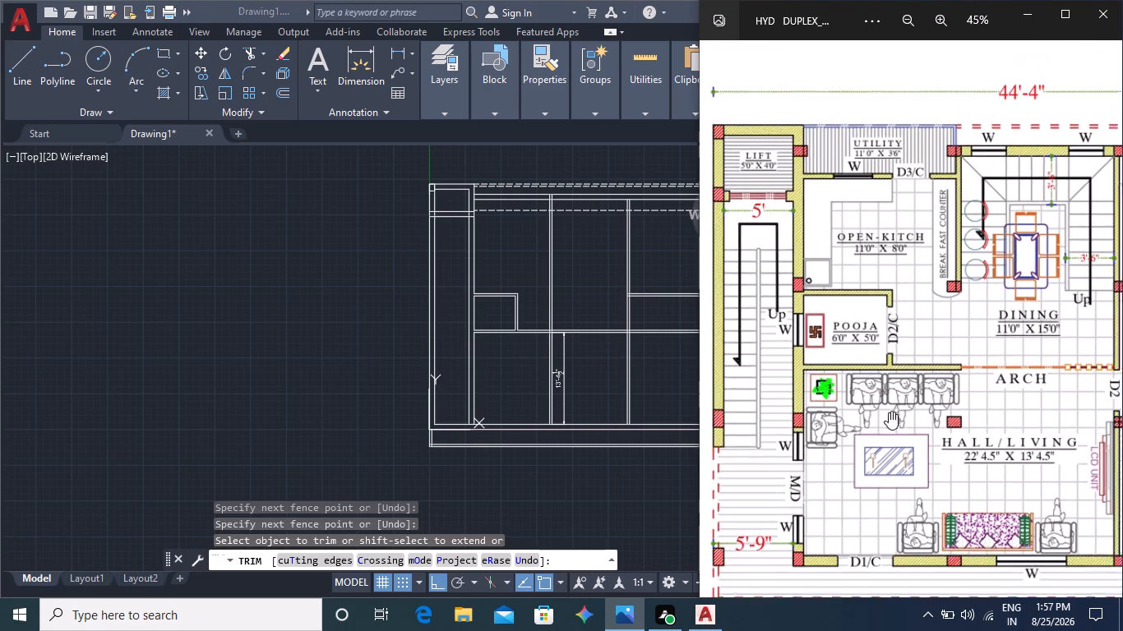
pyautogui.moveTo(971, 440); pyautogui.dragTo(917, 415, button='middle')
pyautogui.moveTo(645, 391); pyautogui.dragTo(628, 392, button='middle')
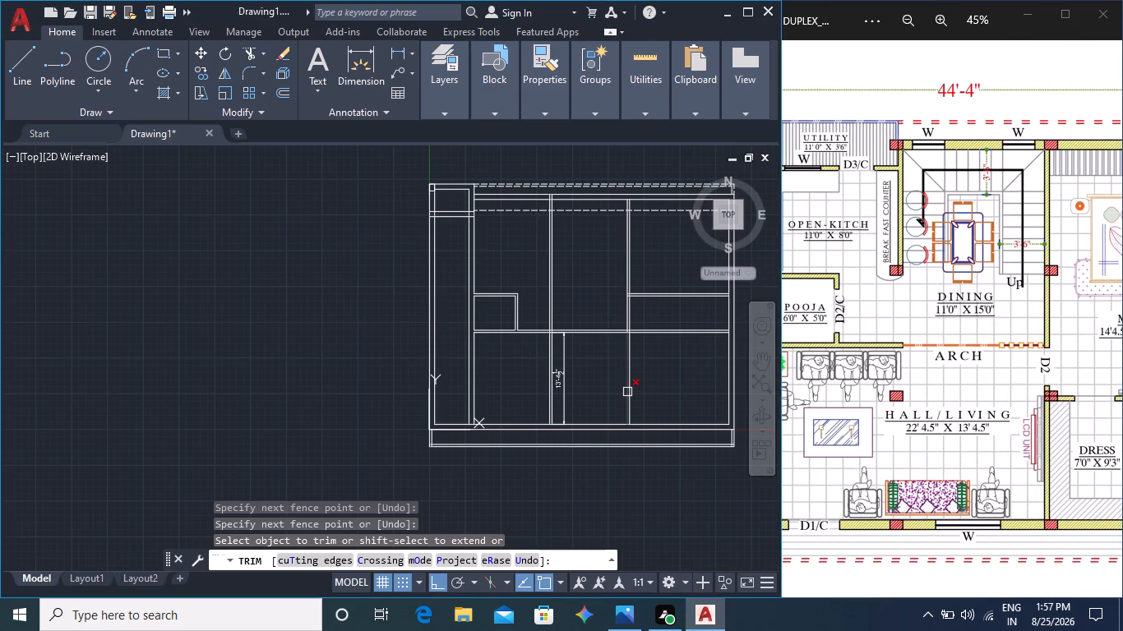
pyautogui.moveTo(635, 389); pyautogui.dragTo(532, 385, button='middle')
pyautogui.middleClick(998, 435)
pyautogui.moveTo(1009, 438); pyautogui.dragTo(911, 438, button='middle')
pyautogui.moveTo(947, 442); pyautogui.dragTo(825, 439, button='middle')
pyautogui.moveTo(824, 437); pyautogui.dragTo(870, 434, button='middle')
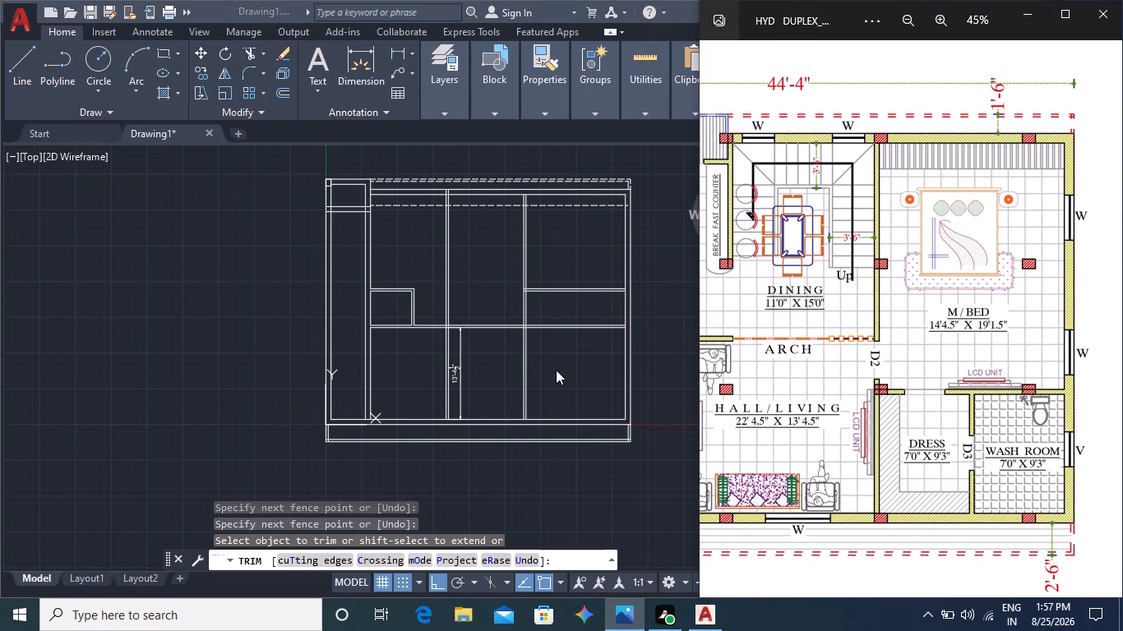
pyautogui.middleClick(556, 370)
# Remove the 13'-4 1/2" dimension and trim both lines of the kitchen's right wall within the hall area.
pyautogui.scroll(1, 471, 375)
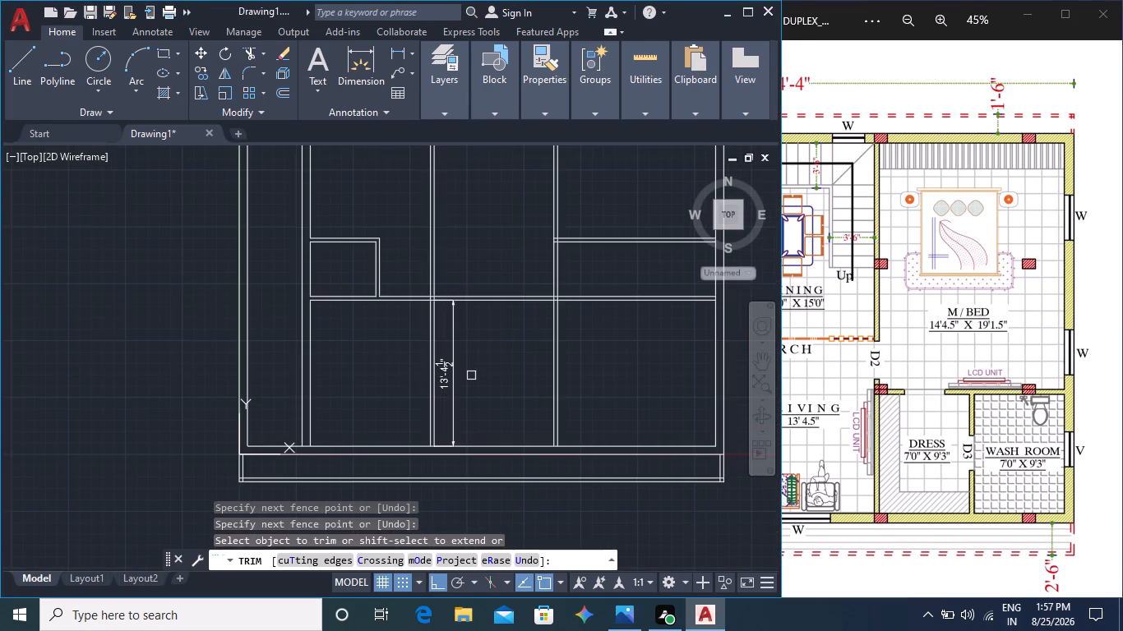
pyautogui.click(451, 357)
pyautogui.click(499, 366)
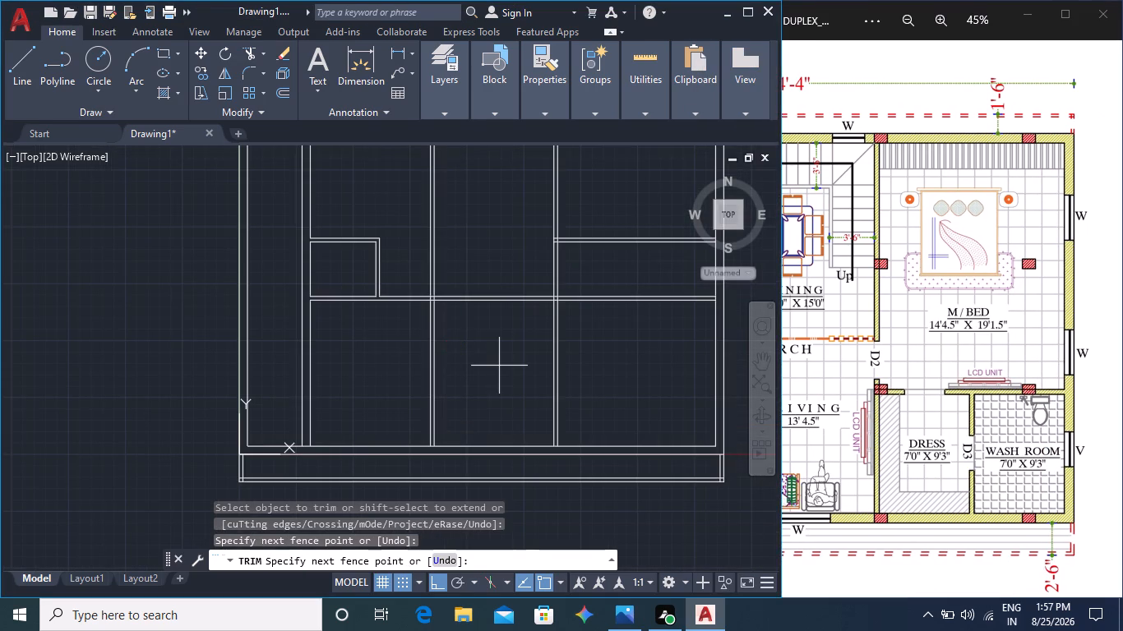
pyautogui.click(369, 355)
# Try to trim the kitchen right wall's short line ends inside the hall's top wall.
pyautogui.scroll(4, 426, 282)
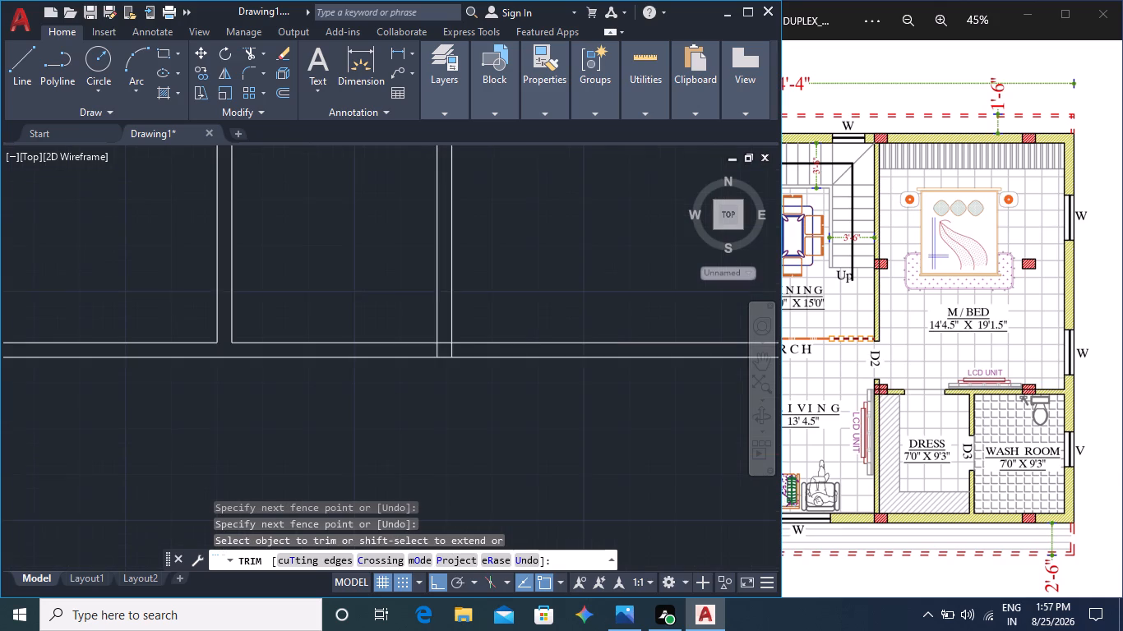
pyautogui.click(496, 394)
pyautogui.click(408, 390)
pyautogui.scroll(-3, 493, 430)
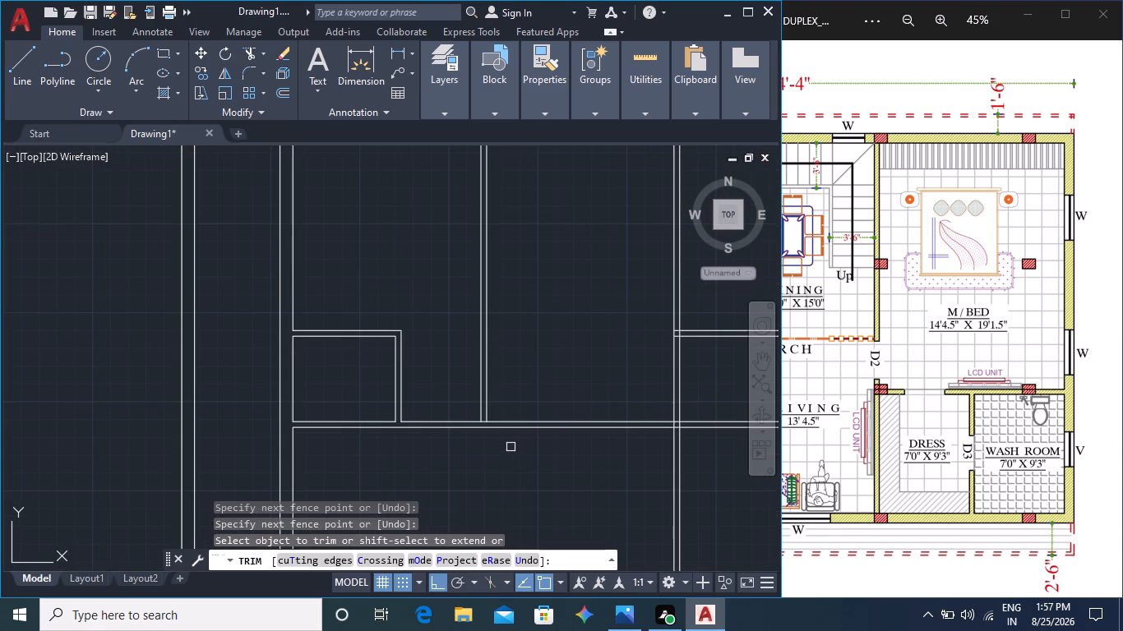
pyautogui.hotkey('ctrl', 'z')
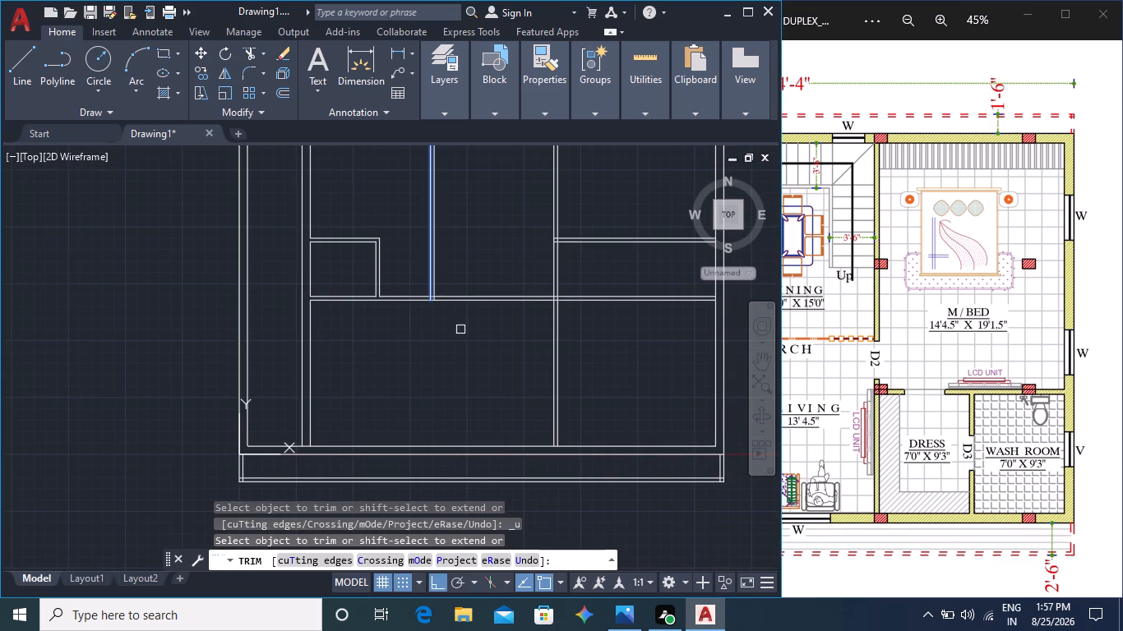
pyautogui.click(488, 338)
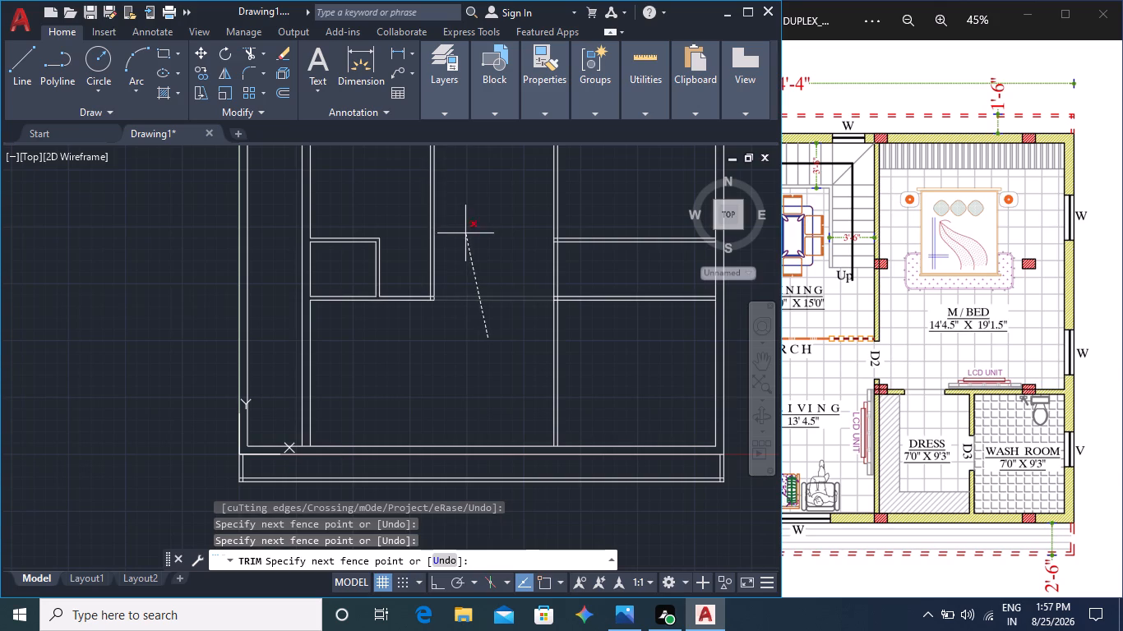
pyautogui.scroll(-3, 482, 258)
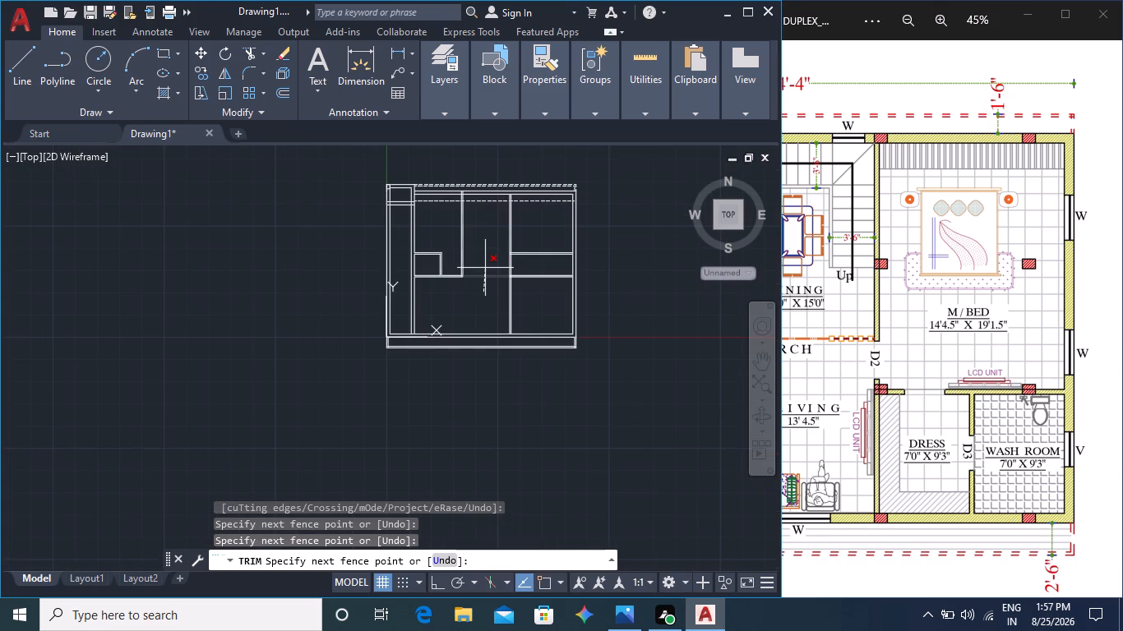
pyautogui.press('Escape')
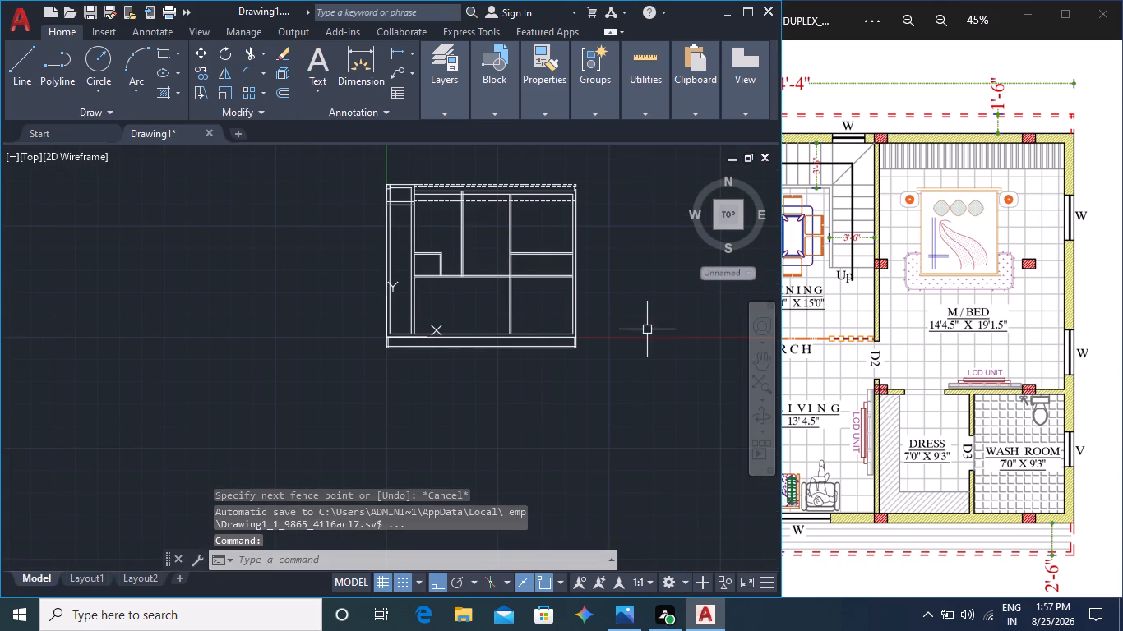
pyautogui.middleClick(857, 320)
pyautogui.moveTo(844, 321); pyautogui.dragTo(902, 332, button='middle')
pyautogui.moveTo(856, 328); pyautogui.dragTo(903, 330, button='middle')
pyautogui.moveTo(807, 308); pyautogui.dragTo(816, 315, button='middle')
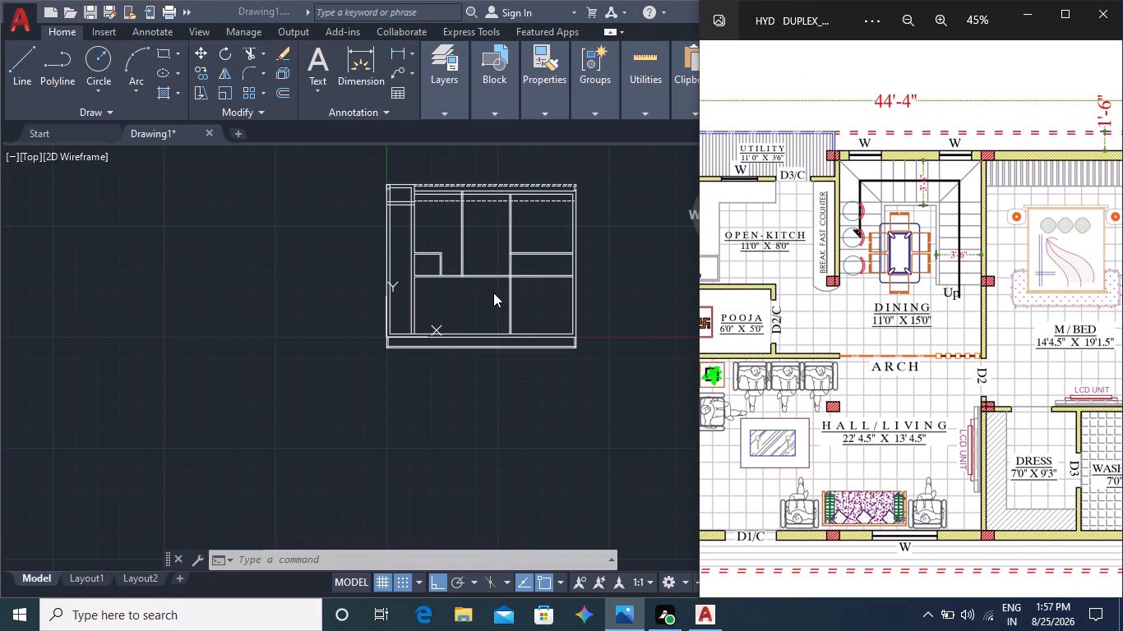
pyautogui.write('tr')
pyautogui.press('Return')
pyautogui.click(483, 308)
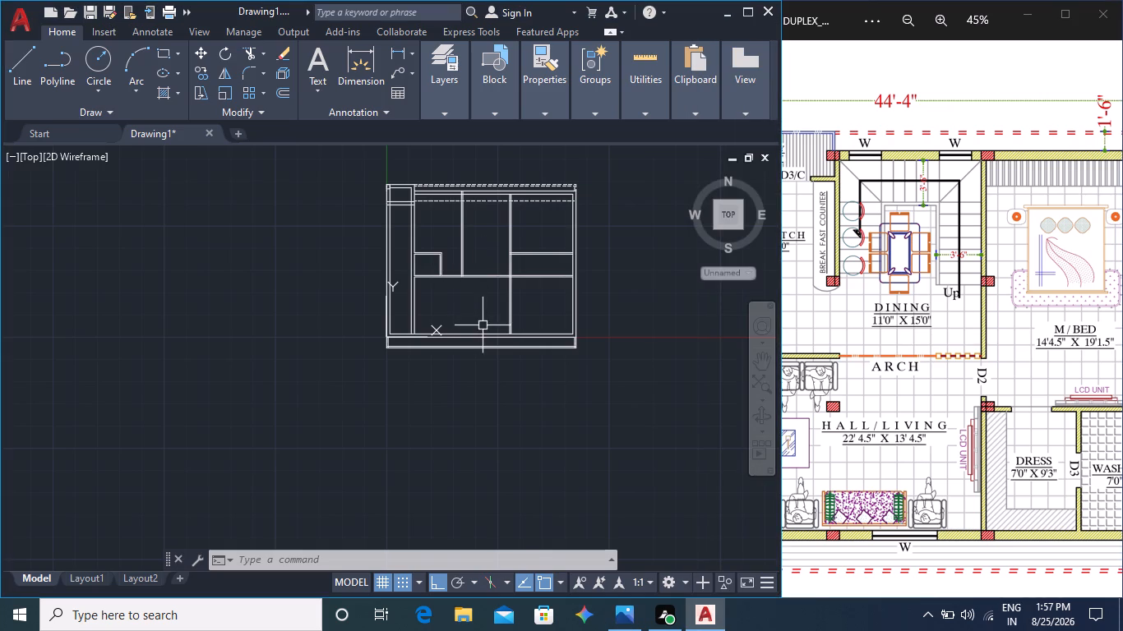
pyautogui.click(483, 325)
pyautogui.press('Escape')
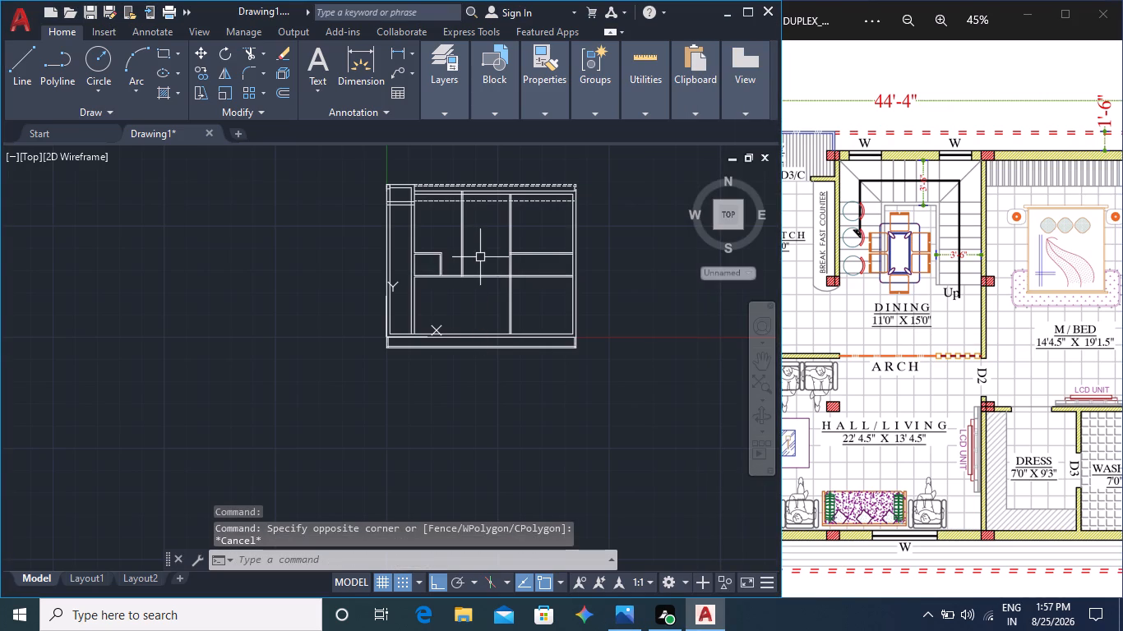
# Trim both lines of the hall's top wall between the kitchen's right wall and the master bedroom's left wall.
pyautogui.write('tr')
pyautogui.press('Return')
pyautogui.click(488, 301)
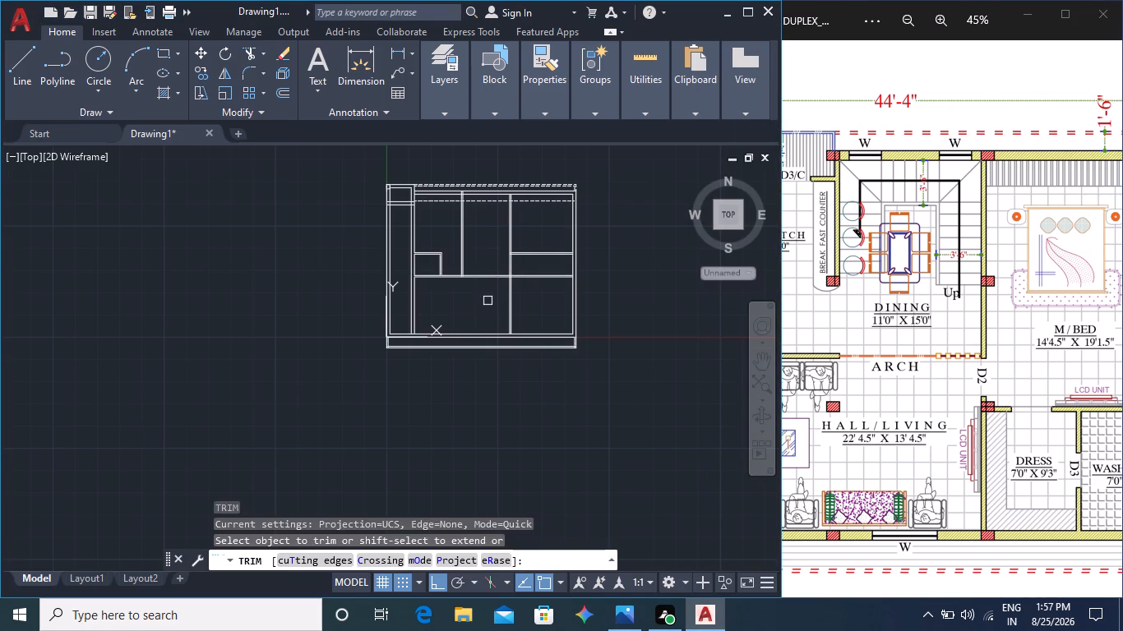
pyautogui.click(482, 259)
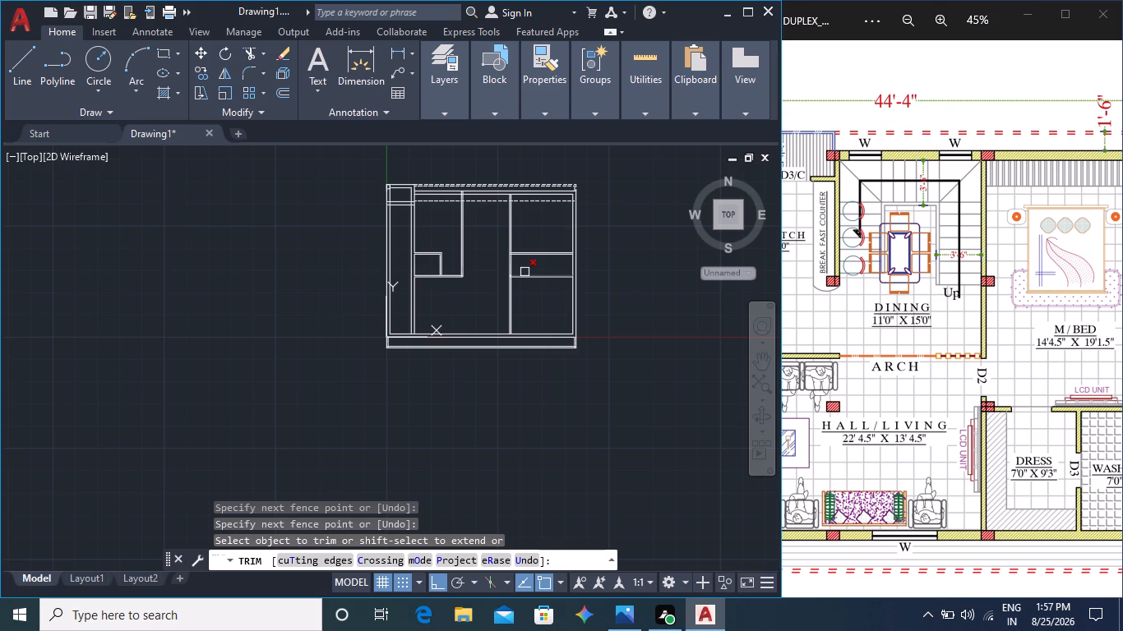
# Trim both lines of the bedroom-side vertical wall between the two horizontal walls, opening the gap beside the hall.
pyautogui.scroll(2, 525, 272)
pyautogui.click(525, 269)
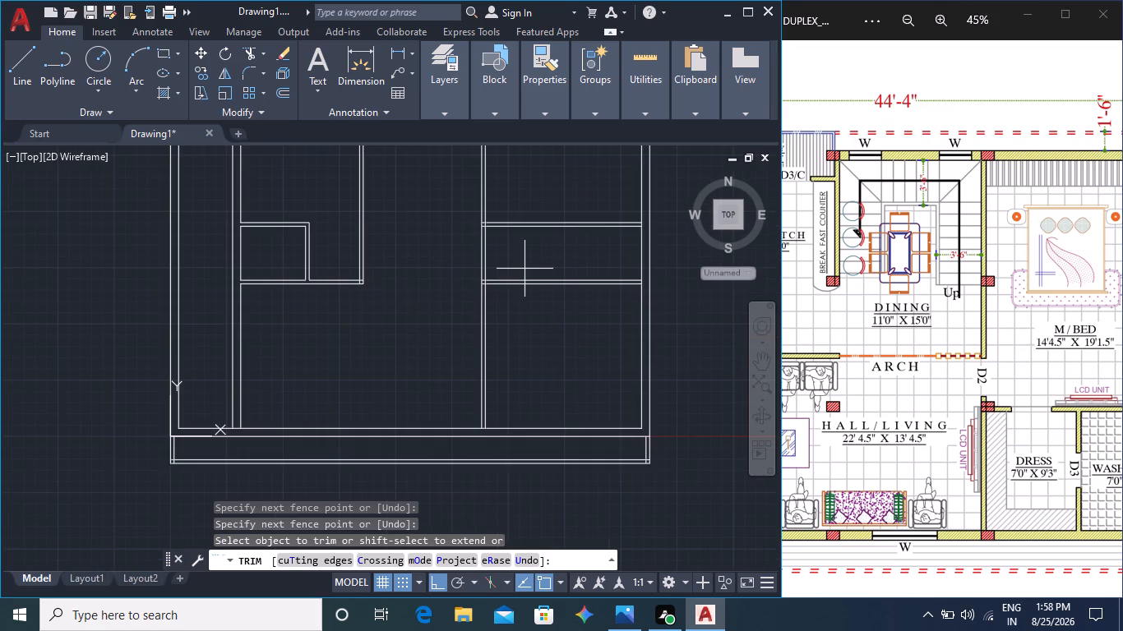
pyautogui.click(437, 260)
pyautogui.moveTo(529, 261); pyautogui.dragTo(471, 258, button='middle')
pyautogui.scroll(-1, 505, 299)
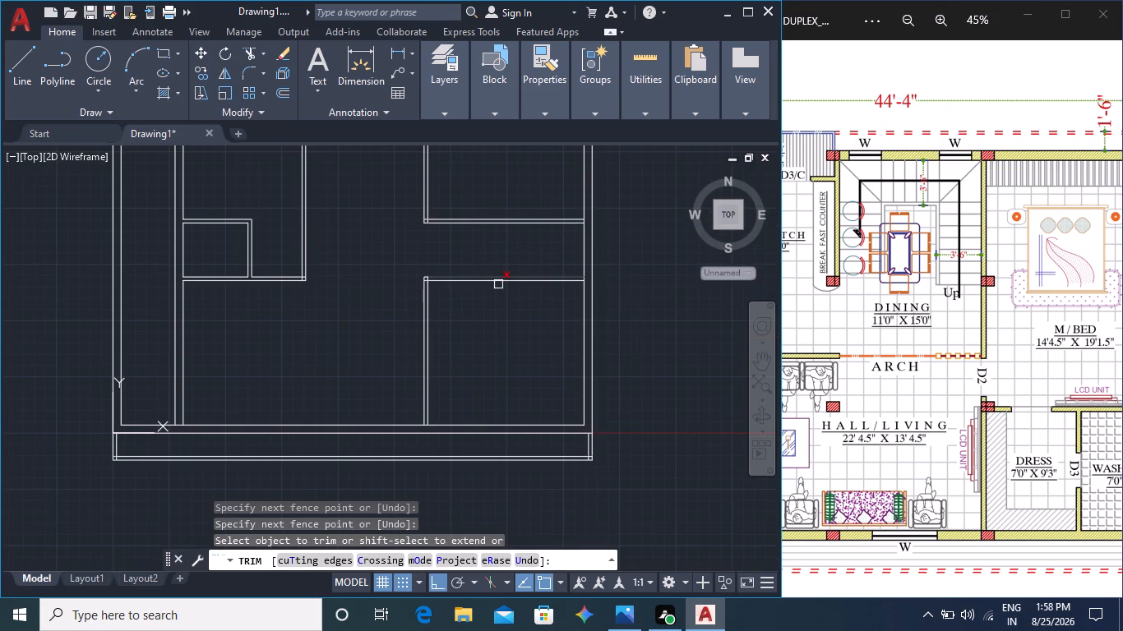
pyautogui.press('Escape')
pyautogui.press('Escape')
# Check the dress area on the reference plan and place a 7' vertical dimension up from the bottom of the hall's right wall.
pyautogui.scroll(1, 1073, 481)
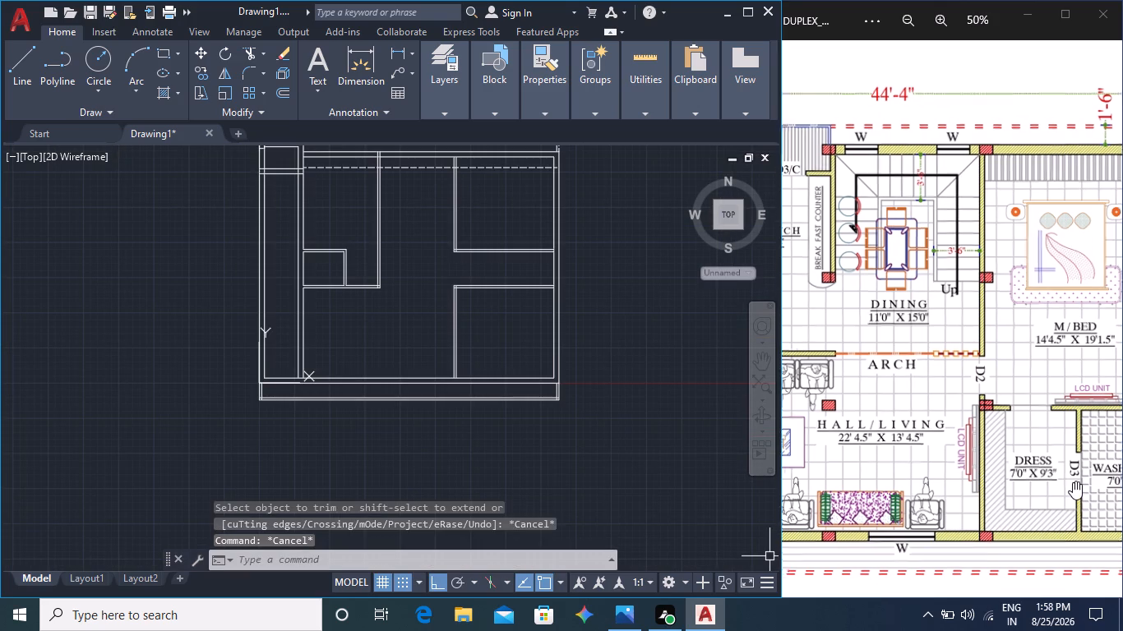
pyautogui.moveTo(1073, 481); pyautogui.dragTo(961, 473, button='middle')
pyautogui.moveTo(1006, 480); pyautogui.dragTo(943, 473, button='middle')
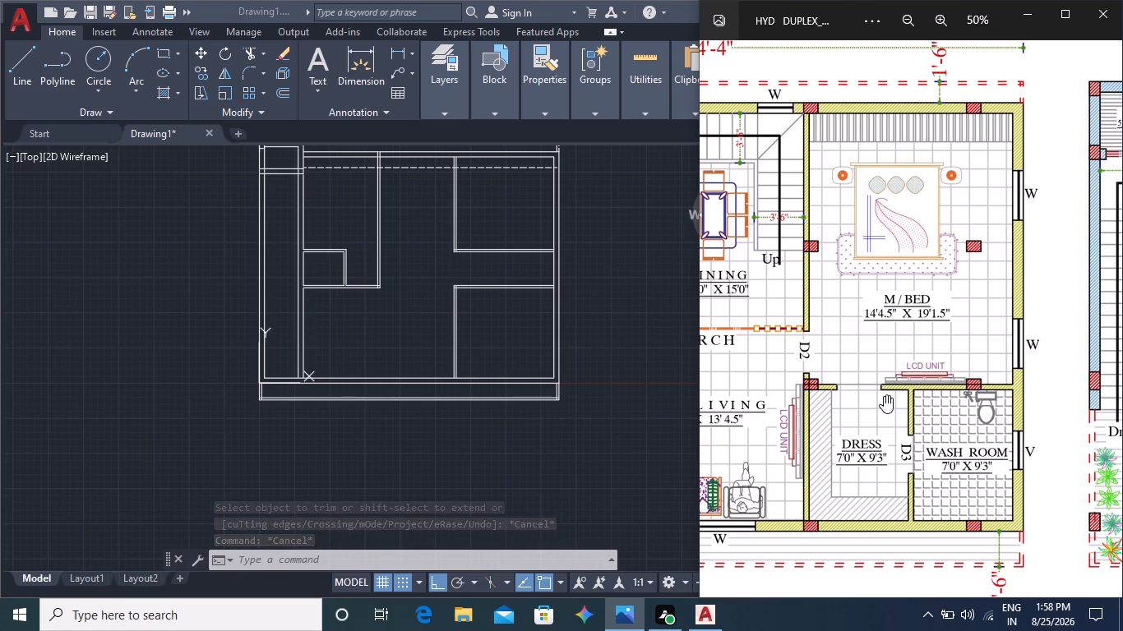
pyautogui.scroll(3, 484, 308)
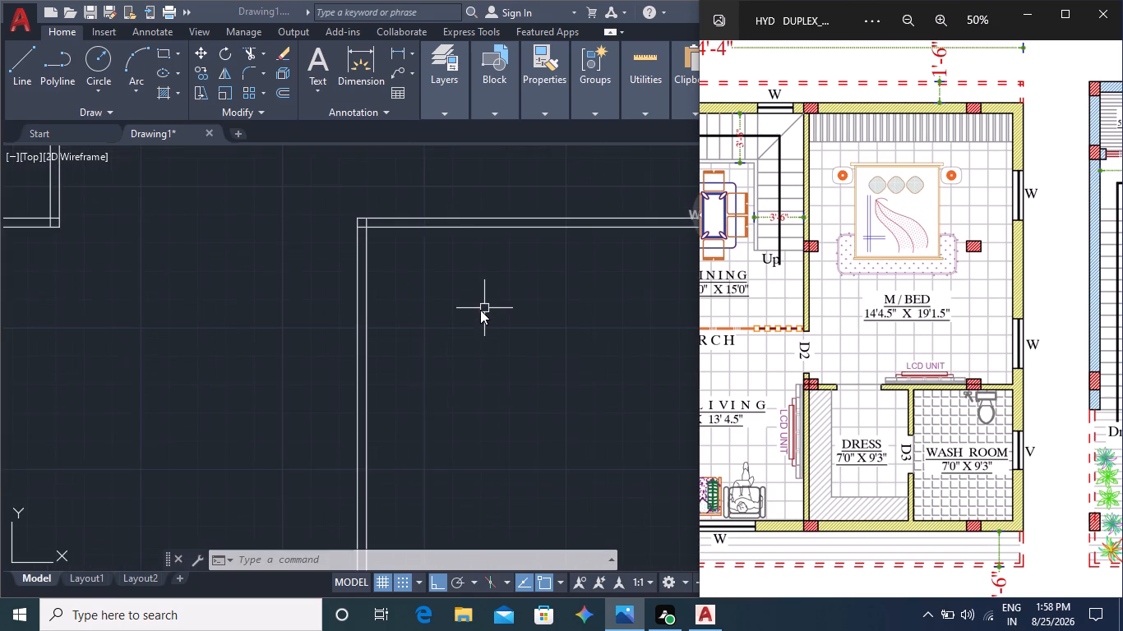
pyautogui.scroll(-2, 480, 310)
pyautogui.click(361, 82)
pyautogui.scroll(2, 439, 351)
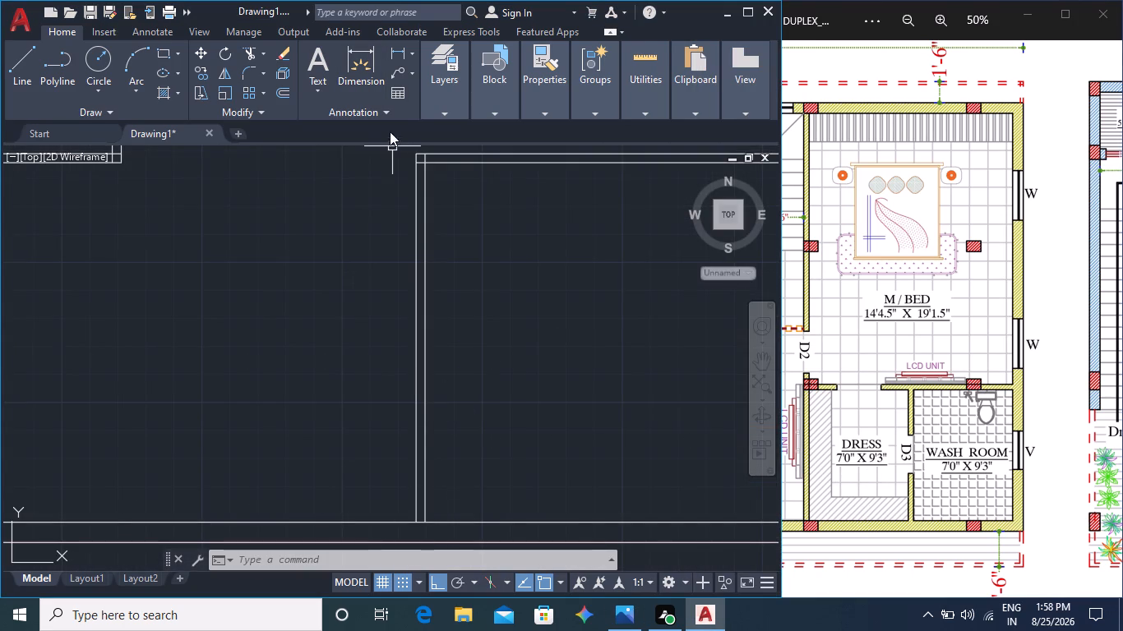
pyautogui.click(372, 69)
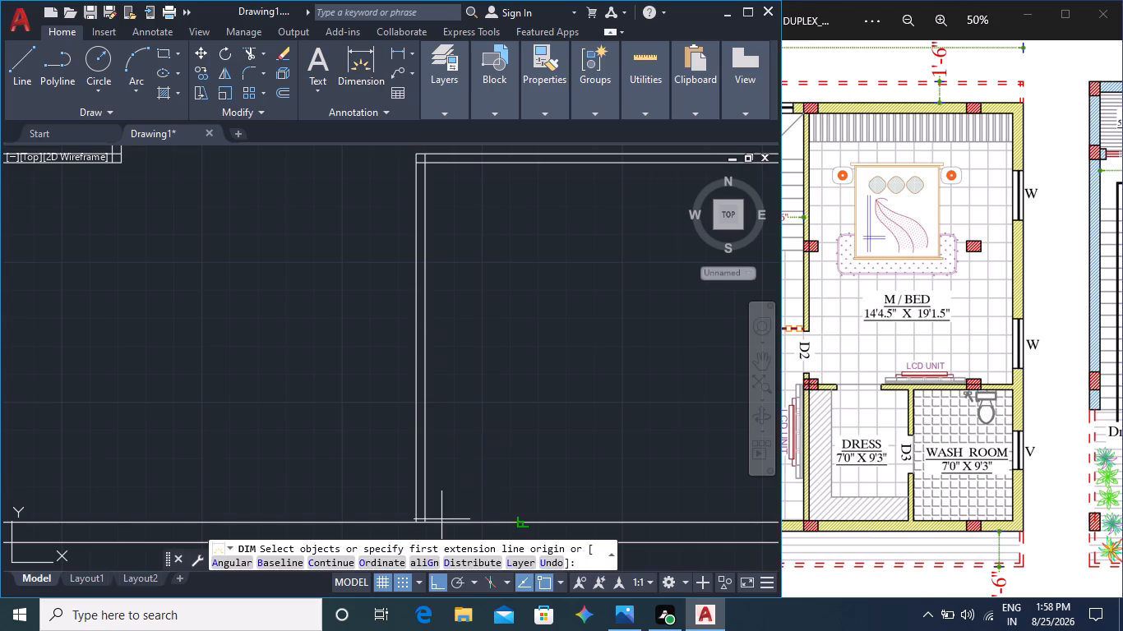
pyautogui.moveTo(452, 461); pyautogui.dragTo(474, 376, button='middle')
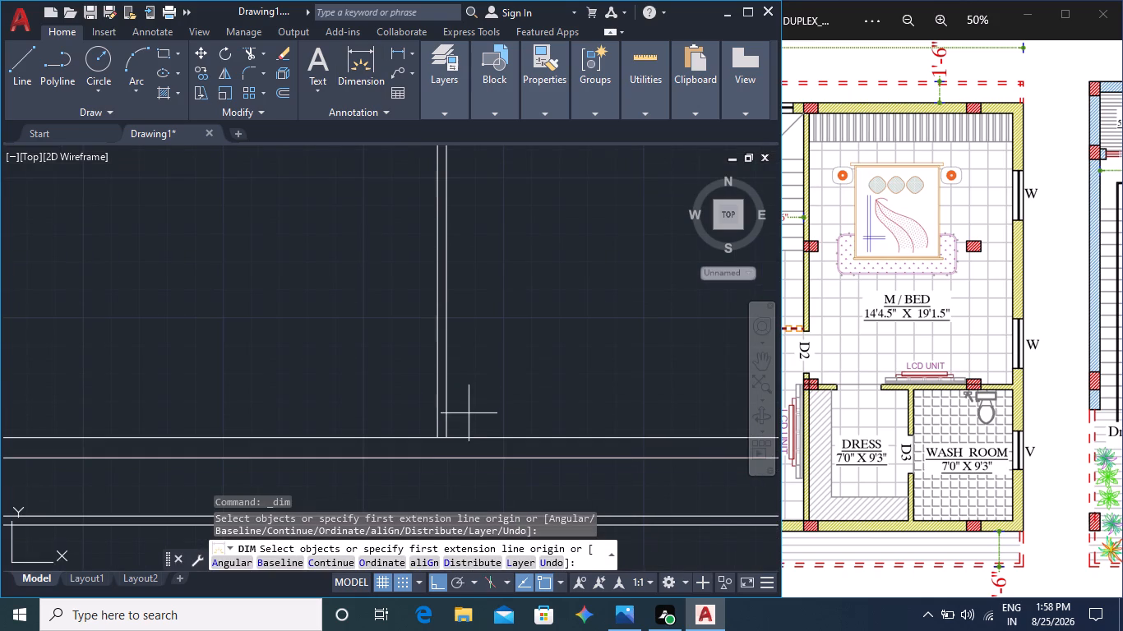
pyautogui.click(446, 436)
pyautogui.moveTo(440, 307); pyautogui.dragTo(454, 485, button='middle')
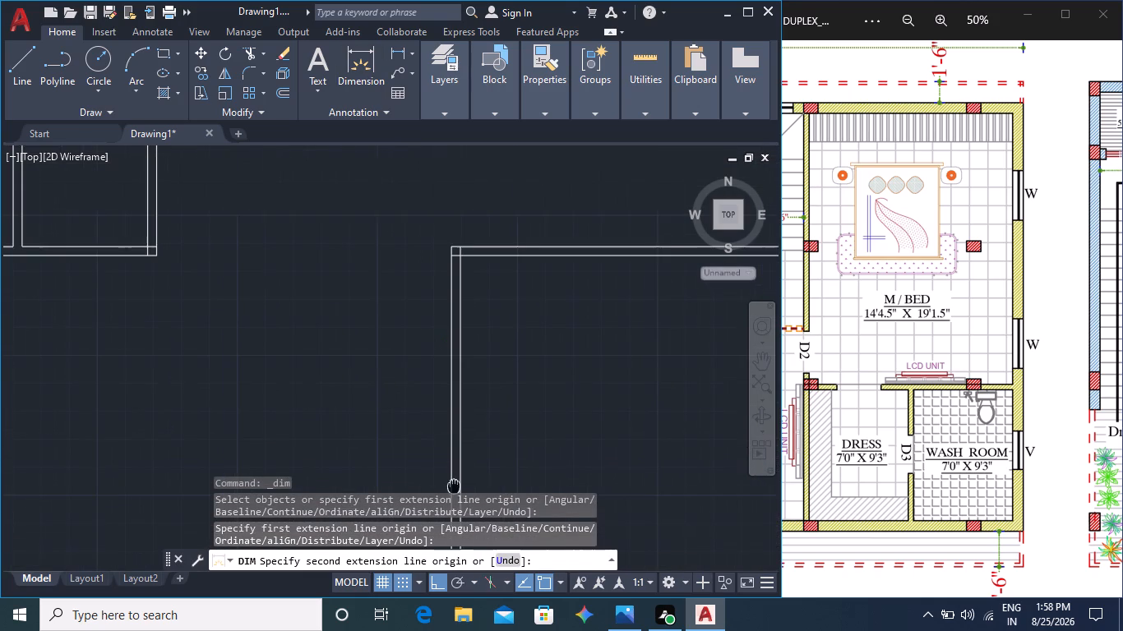
pyautogui.moveTo(460, 371); pyautogui.dragTo(463, 252, button='middle')
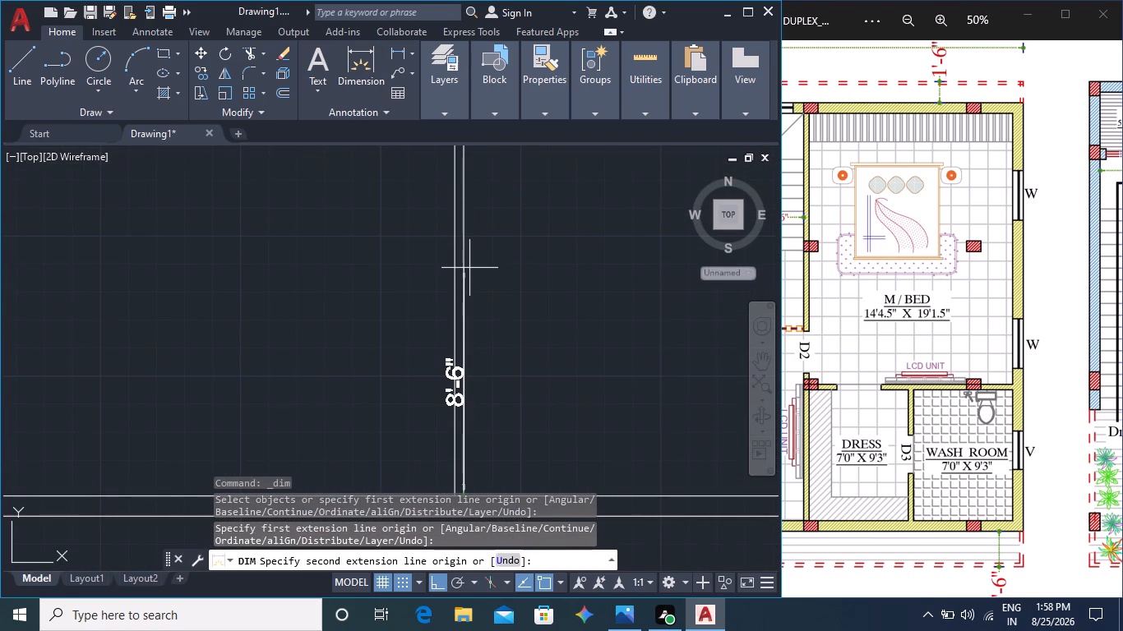
pyautogui.press('7')
pyautogui.press("'")
pyautogui.press('Return')
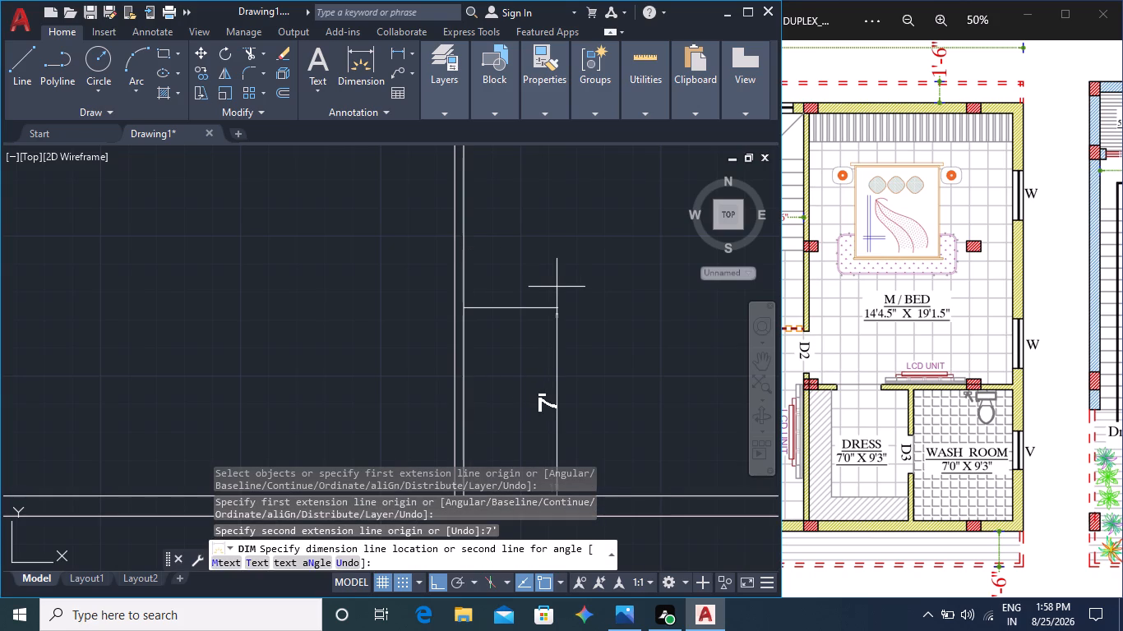
pyautogui.click(557, 287)
pyautogui.scroll(-3, 557, 287)
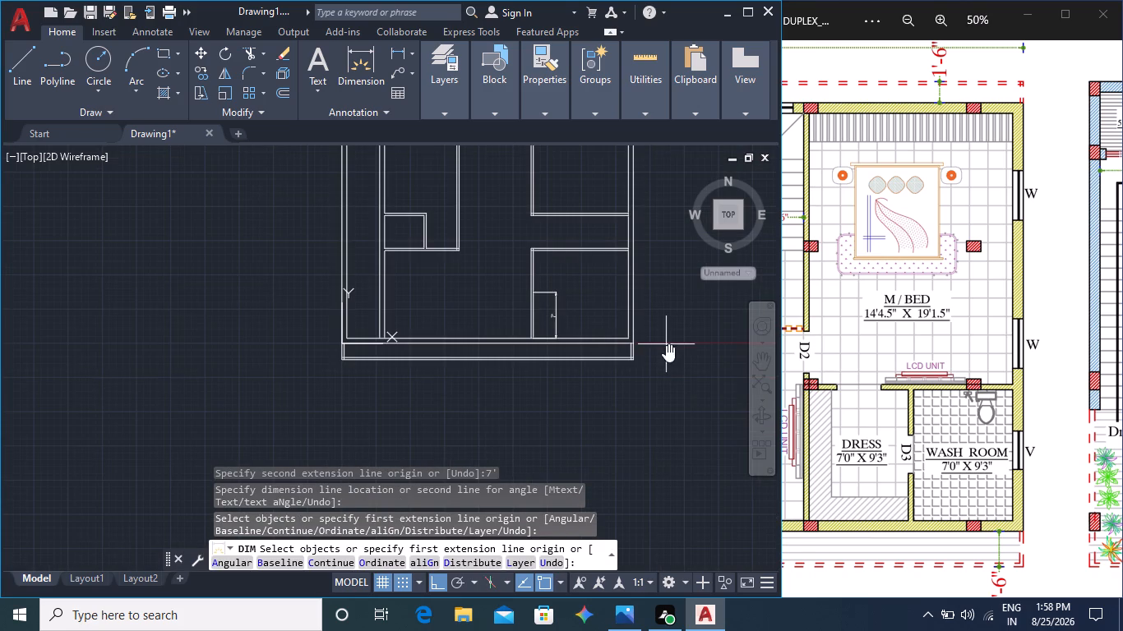
# Draw a horizontal line at the top of the 7' dimension, from the hall's right wall to the outer right wall's inner line.
pyautogui.middleClick(828, 361)
pyautogui.moveTo(825, 406); pyautogui.dragTo(891, 370, button='middle')
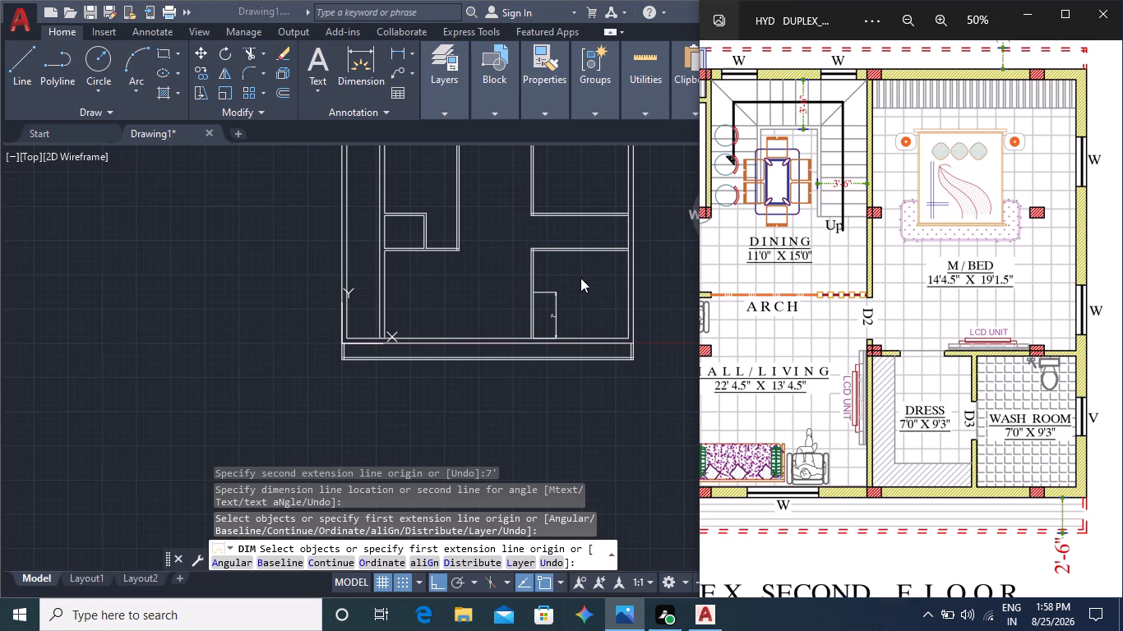
pyautogui.moveTo(580, 278); pyautogui.dragTo(581, 292, button='middle')
pyautogui.middleClick(834, 303)
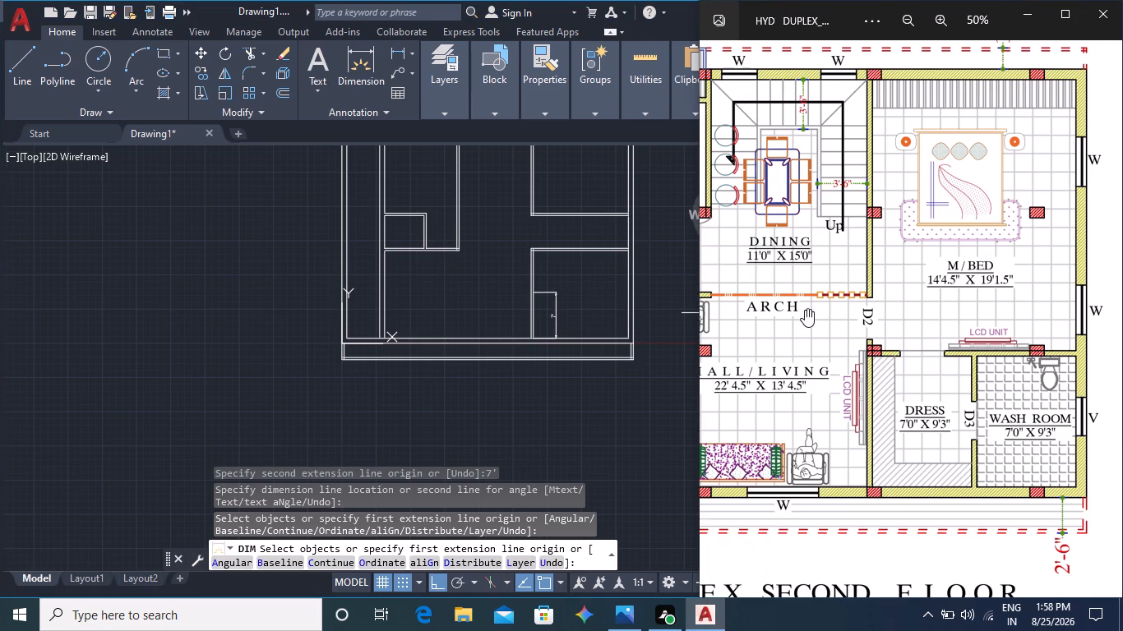
pyautogui.moveTo(805, 309); pyautogui.dragTo(843, 320, button='middle')
pyautogui.middleClick(862, 288)
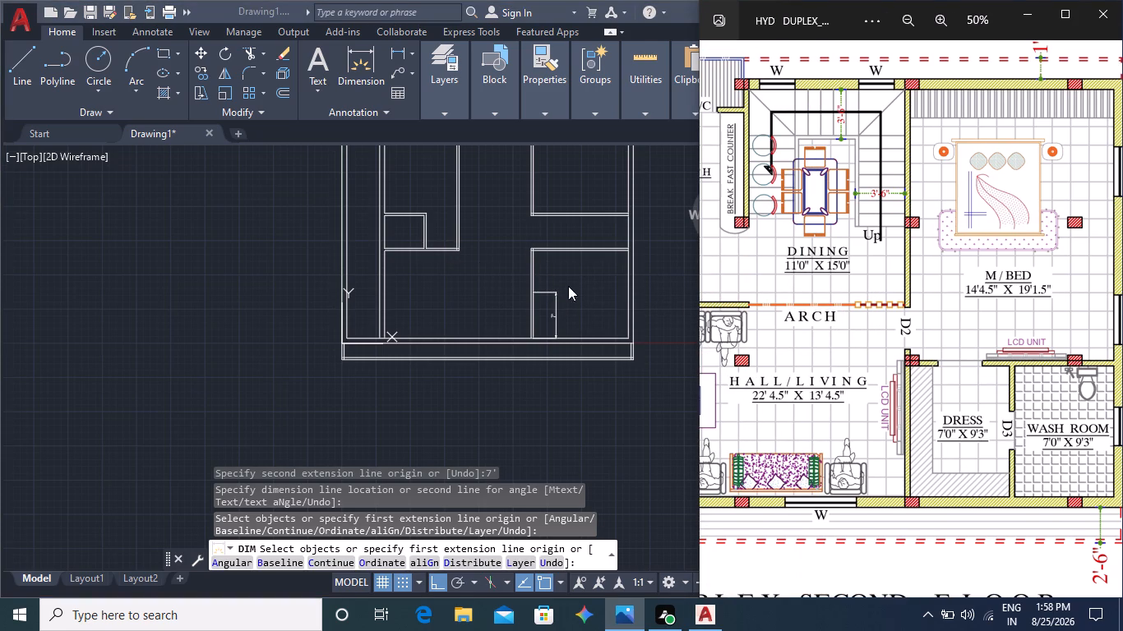
pyautogui.scroll(2, 543, 261)
pyautogui.moveTo(552, 299); pyautogui.dragTo(555, 281, button='middle')
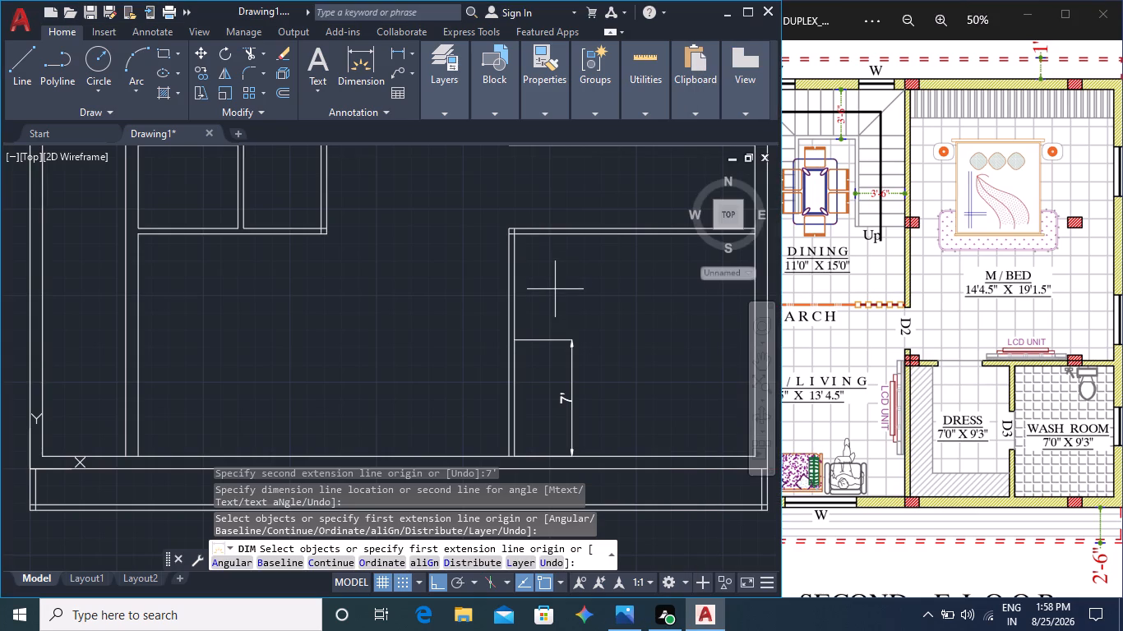
pyautogui.scroll(1, 555, 292)
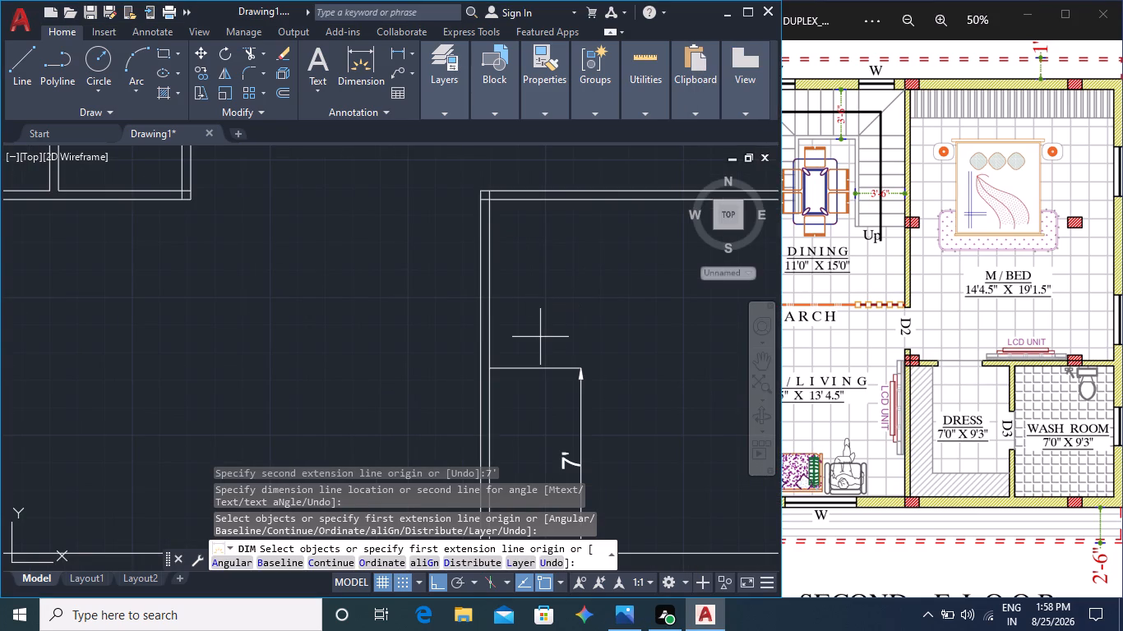
pyautogui.moveTo(540, 334); pyautogui.dragTo(549, 259, button='middle')
pyautogui.scroll(2, 527, 311)
pyautogui.click(0, 78)
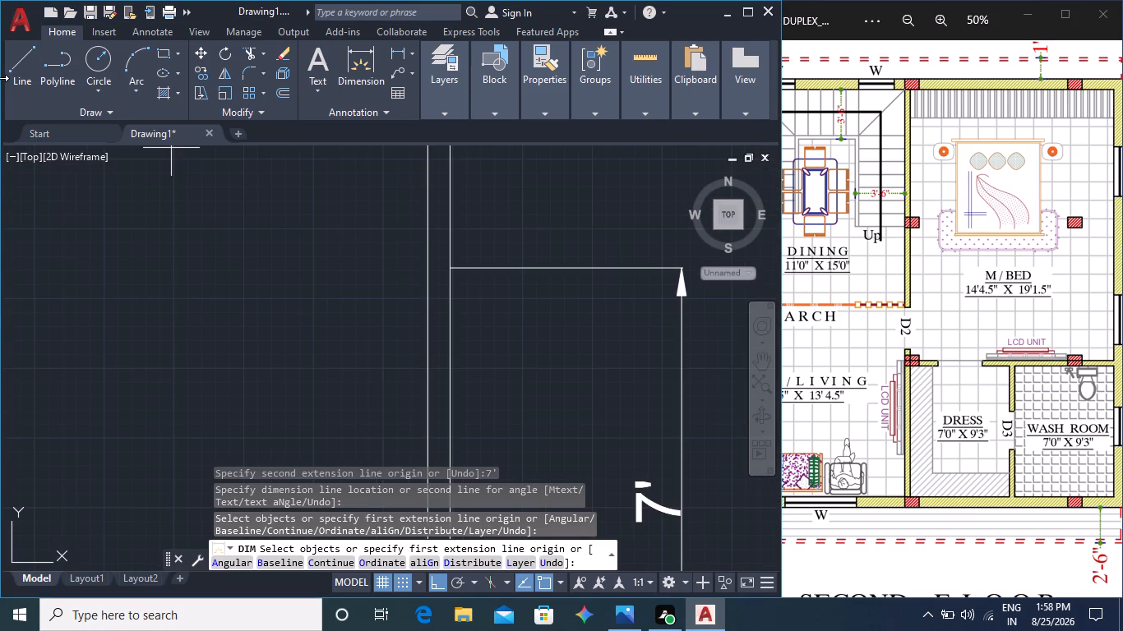
pyautogui.click(23, 85)
pyautogui.scroll(2, 423, 260)
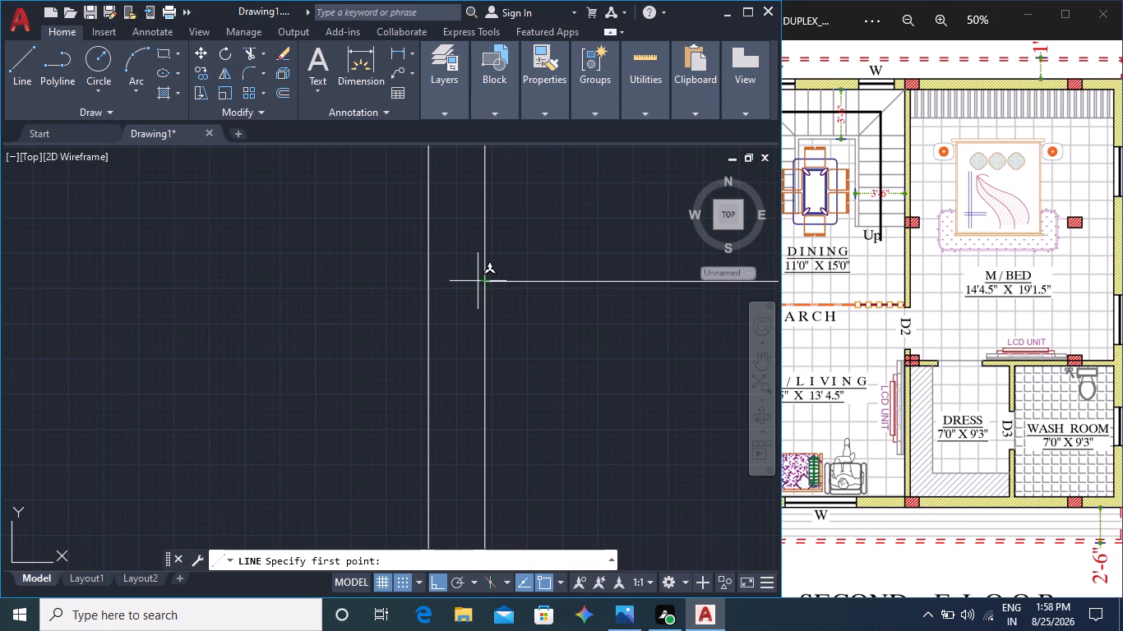
pyautogui.click(432, 282)
pyautogui.moveTo(573, 287); pyautogui.dragTo(107, 271, button='middle')
pyautogui.scroll(-4, 135, 283)
pyautogui.moveTo(551, 293); pyautogui.dragTo(63, 308, button='middle')
pyautogui.scroll(-1, 127, 315)
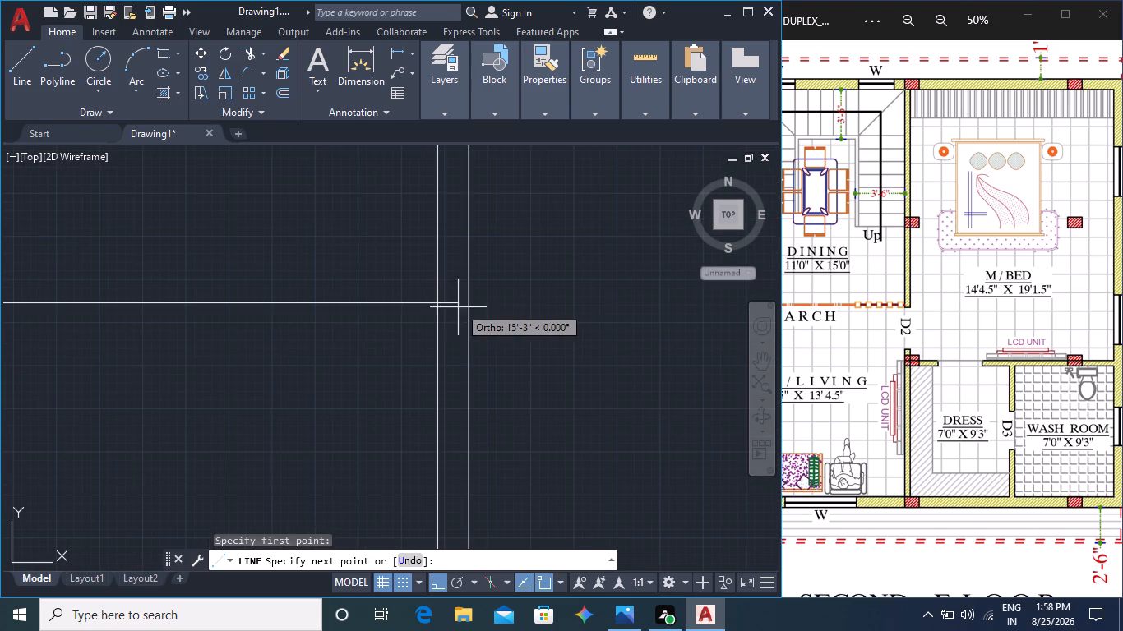
pyautogui.click(439, 303)
pyautogui.press('Escape')
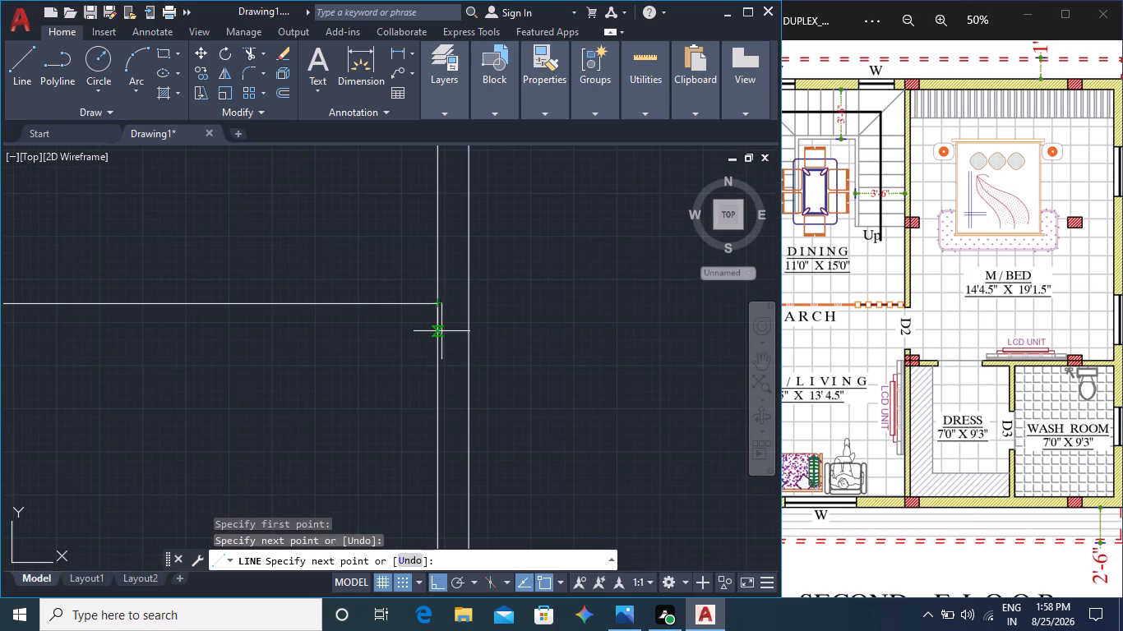
# Offset the new horizontal wall line 4" downward to give the dress/washroom top wall its thickness.
pyautogui.click(326, 302)
pyautogui.press('o')
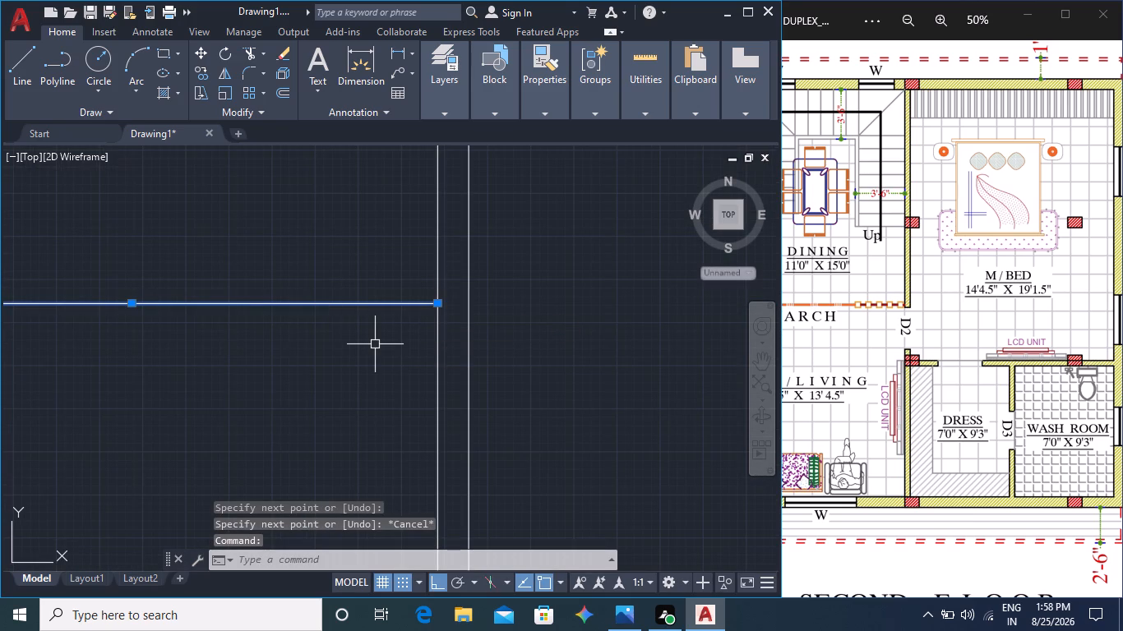
pyautogui.press('Return')
pyautogui.click(321, 305)
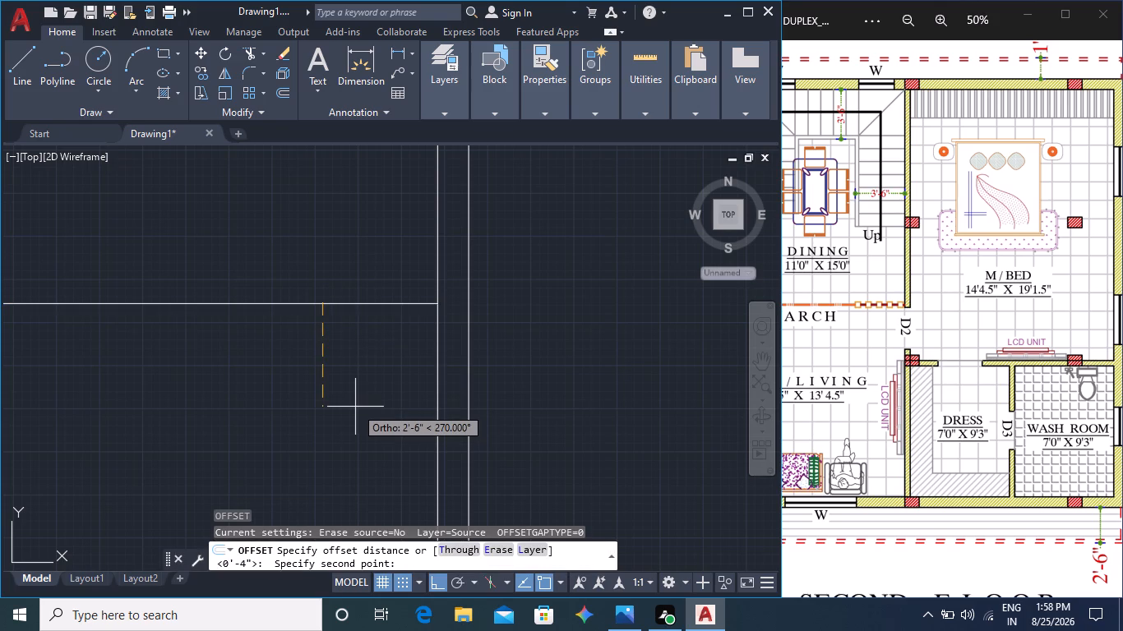
pyautogui.press('4')
pyautogui.hotkey('shift', '"')
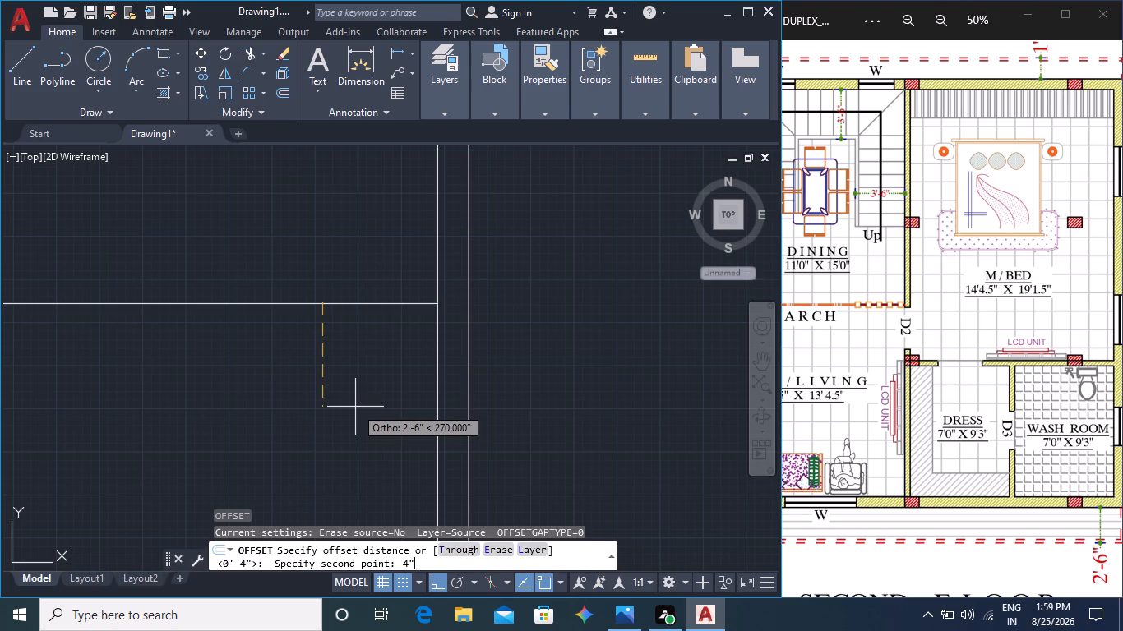
pyautogui.press('Return')
pyautogui.click(355, 411)
# Delete the 7' dimension from the dress area.
pyautogui.scroll(-3, 355, 412)
pyautogui.moveTo(337, 424); pyautogui.dragTo(401, 364, button='middle')
pyautogui.scroll(2, 367, 379)
pyautogui.click(259, 374)
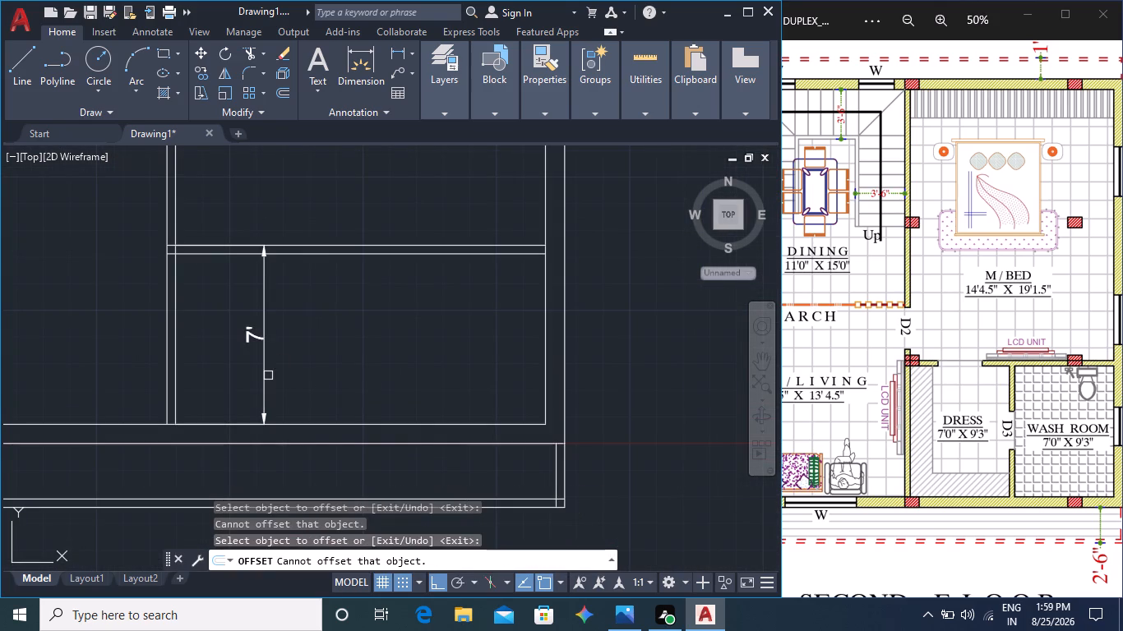
pyautogui.click(265, 379)
pyautogui.press('Delete')
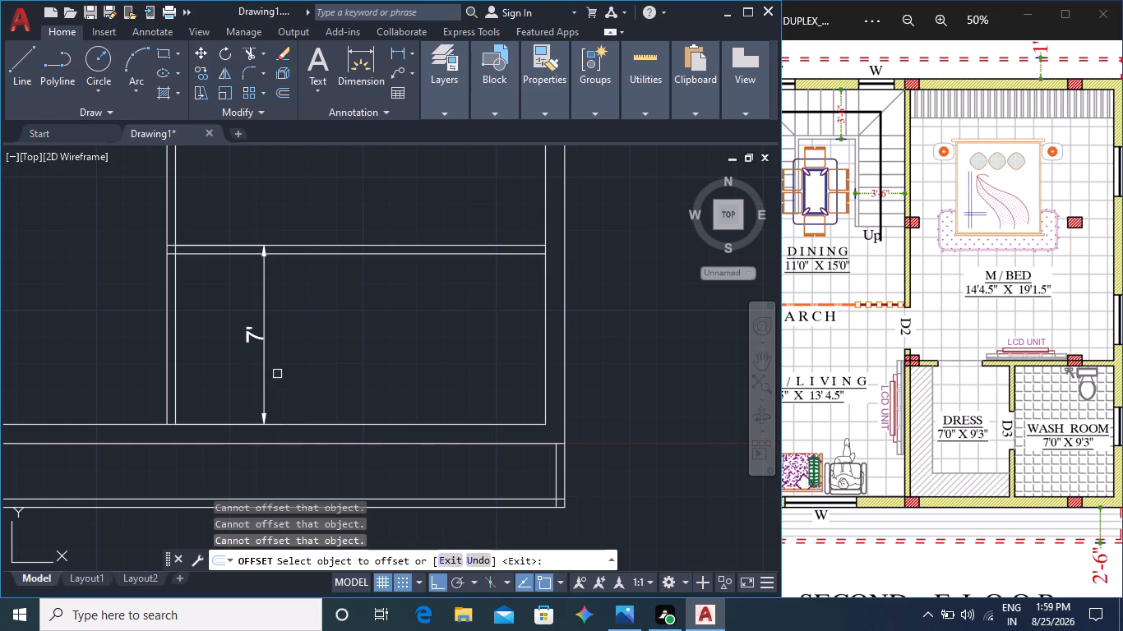
pyautogui.press('Delete')
pyautogui.click(267, 362)
pyautogui.press('Delete')
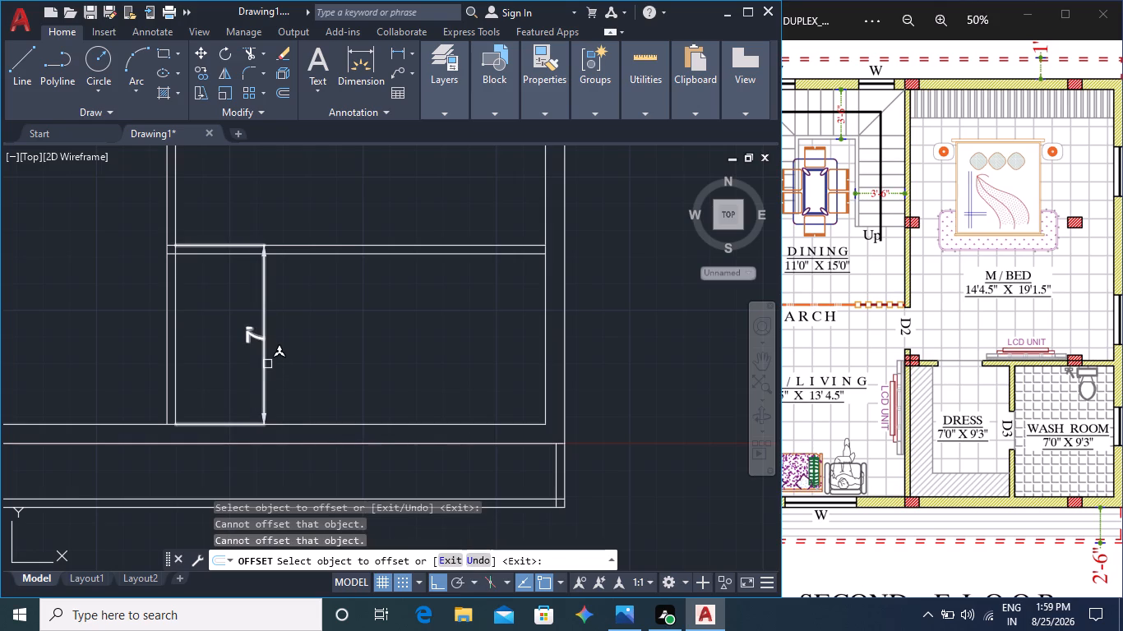
pyautogui.press('Escape')
pyautogui.press('Escape')
pyautogui.click(264, 367)
pyautogui.press('Delete')
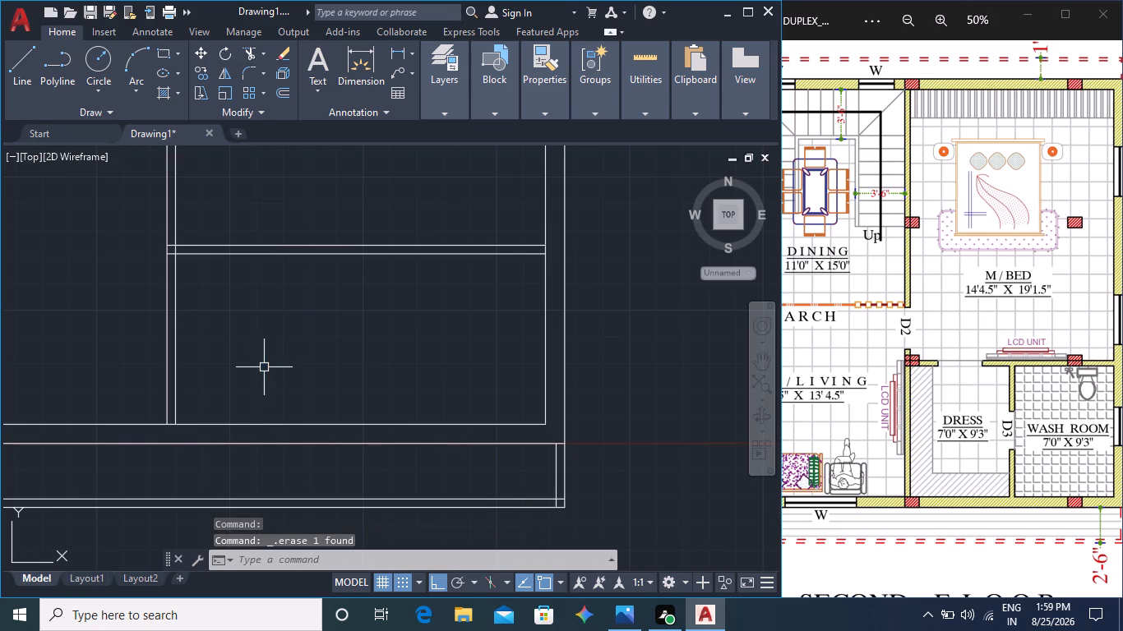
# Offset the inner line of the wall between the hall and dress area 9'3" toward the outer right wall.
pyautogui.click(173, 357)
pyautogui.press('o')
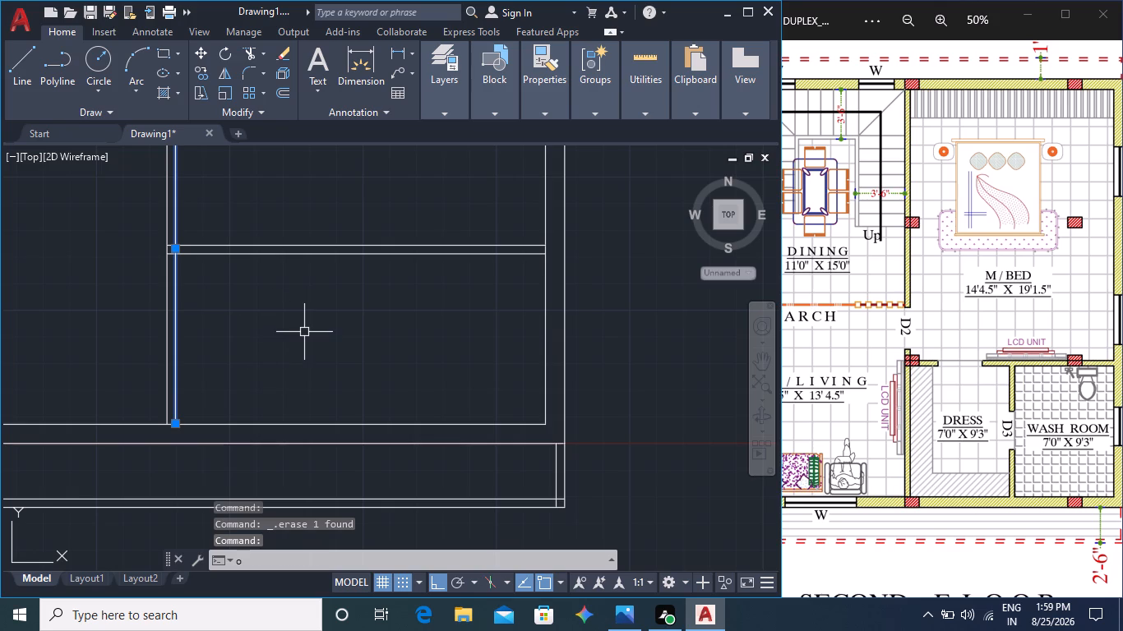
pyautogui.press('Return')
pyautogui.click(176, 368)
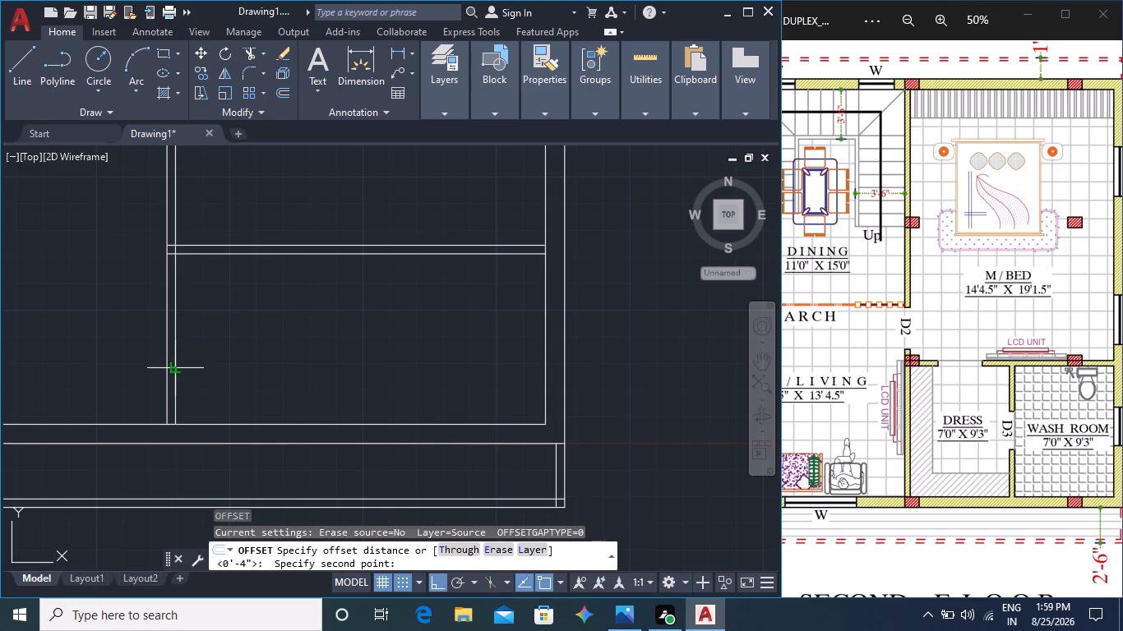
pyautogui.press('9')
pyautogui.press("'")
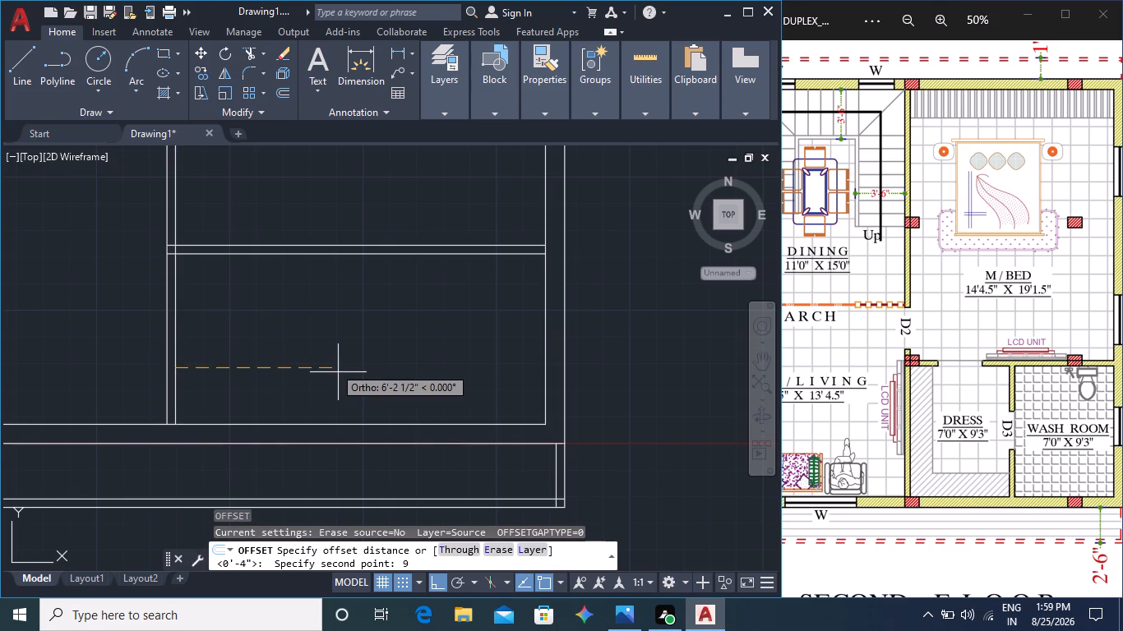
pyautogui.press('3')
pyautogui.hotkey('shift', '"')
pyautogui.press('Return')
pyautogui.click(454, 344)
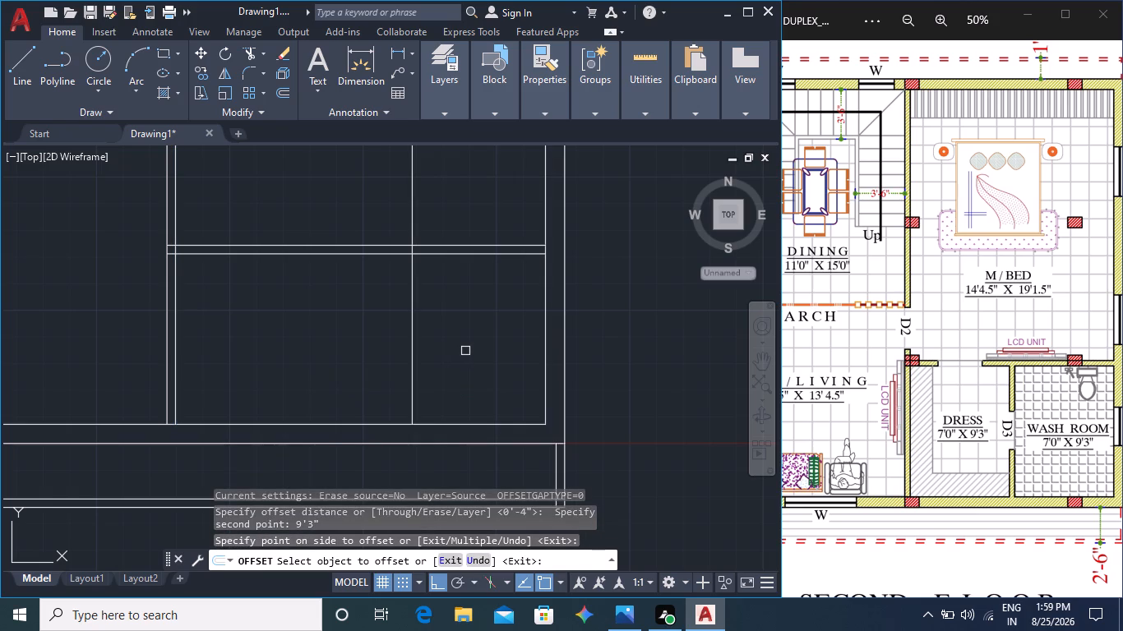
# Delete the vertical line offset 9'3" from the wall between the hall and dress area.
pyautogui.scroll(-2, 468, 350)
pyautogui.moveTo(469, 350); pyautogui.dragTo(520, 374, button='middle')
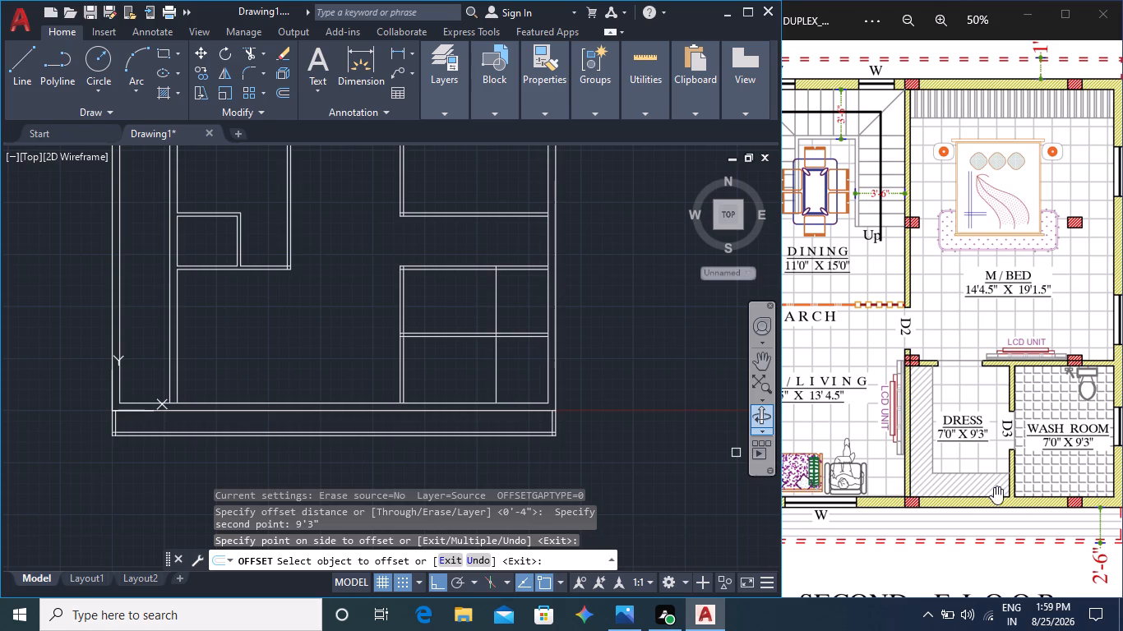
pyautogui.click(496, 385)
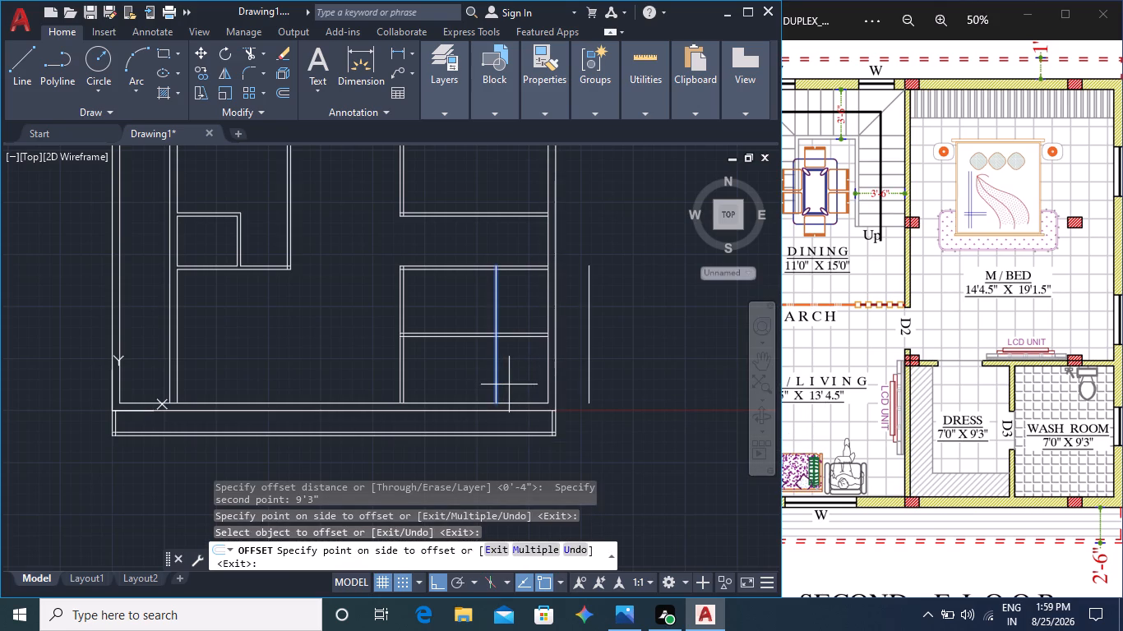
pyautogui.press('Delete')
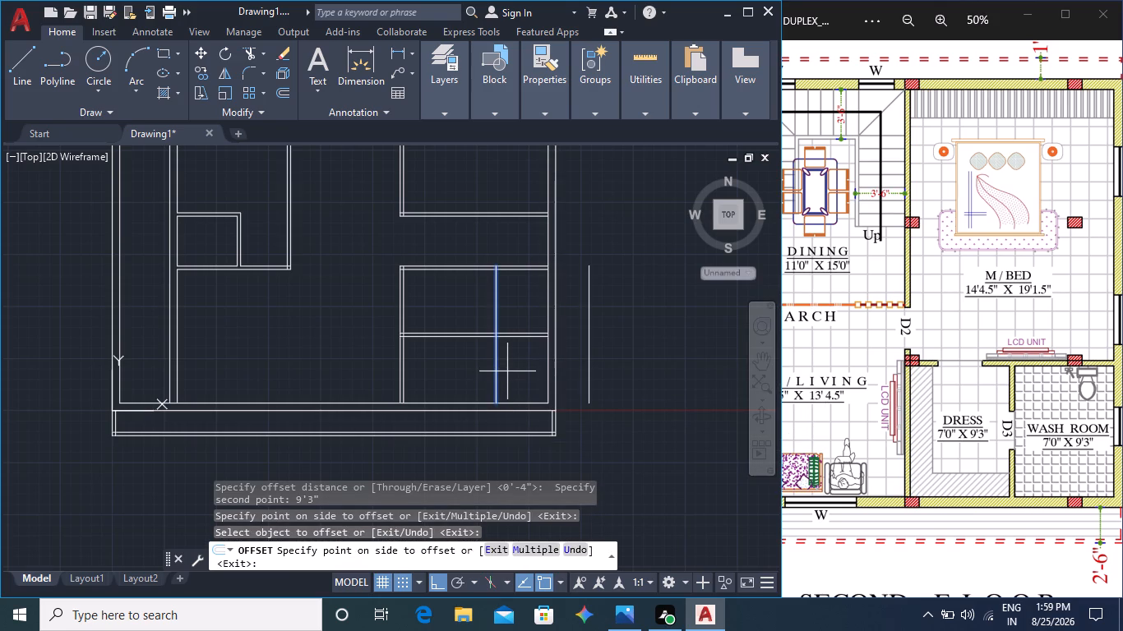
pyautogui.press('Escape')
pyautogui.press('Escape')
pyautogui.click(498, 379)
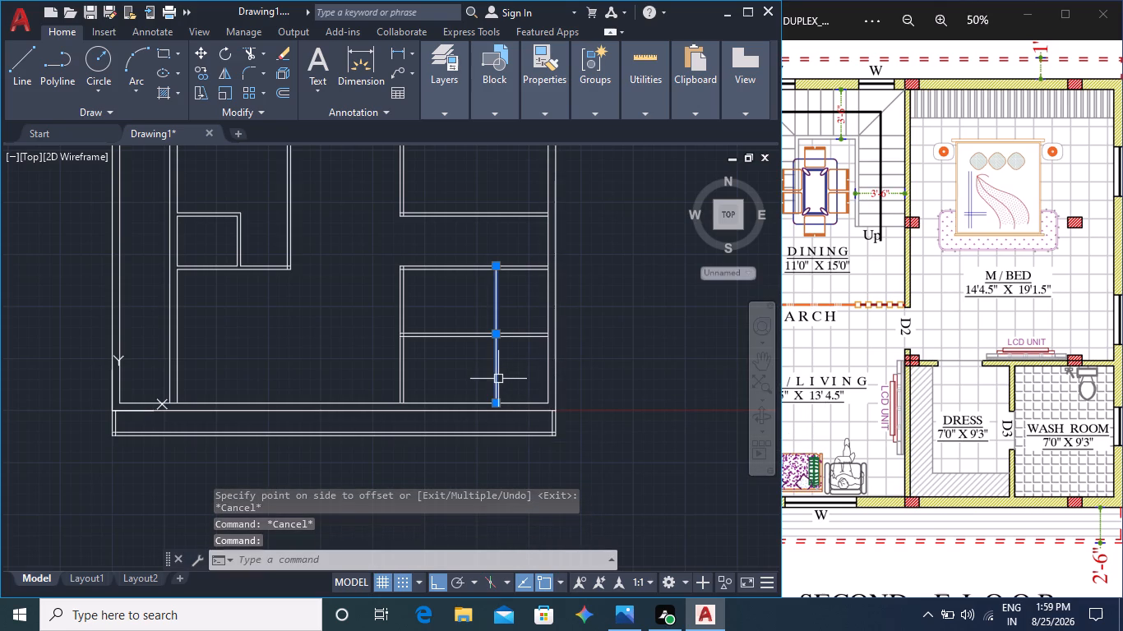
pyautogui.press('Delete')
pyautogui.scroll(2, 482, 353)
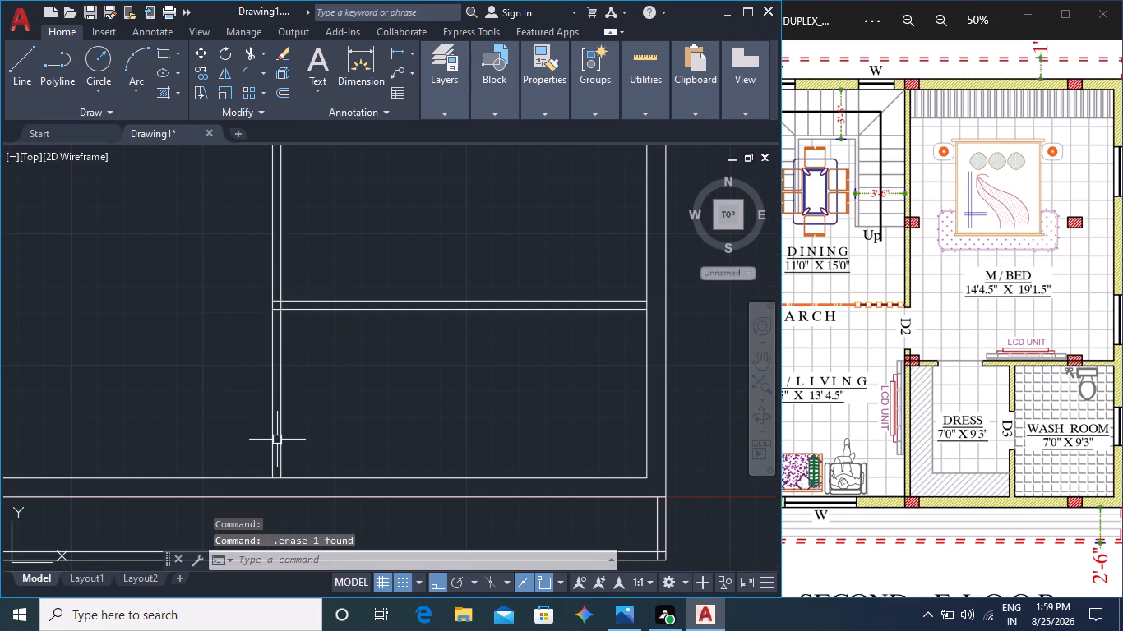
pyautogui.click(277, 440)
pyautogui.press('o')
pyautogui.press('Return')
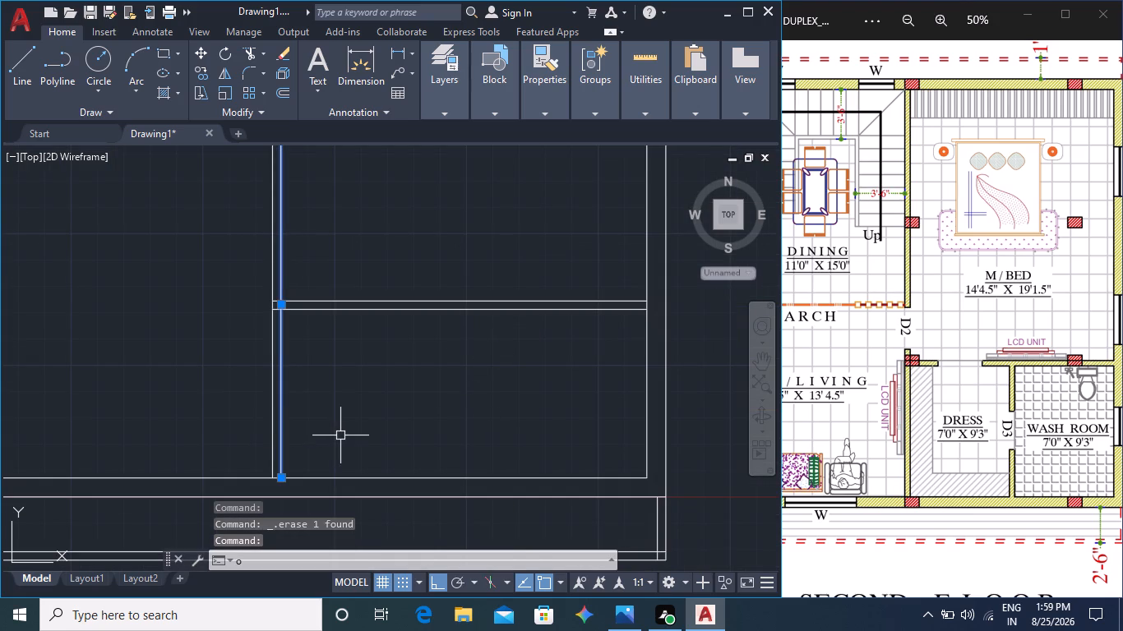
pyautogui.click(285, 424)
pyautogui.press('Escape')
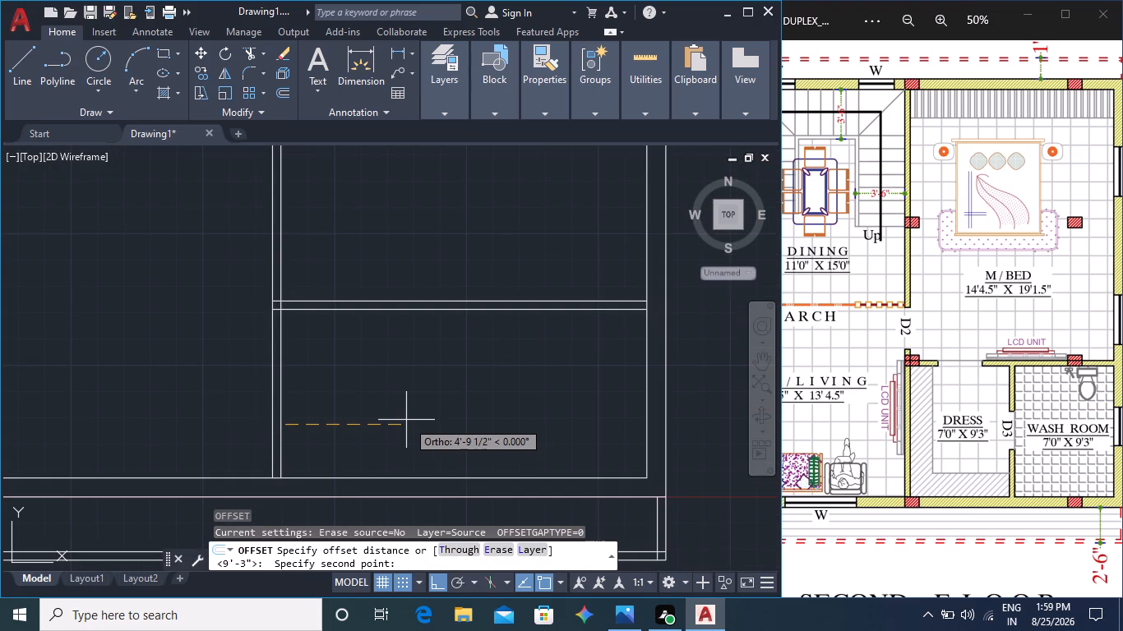
# Offset the dress-side line of the hall's right wall 7' to the right to place the dress/washroom partition.
pyautogui.click(284, 422)
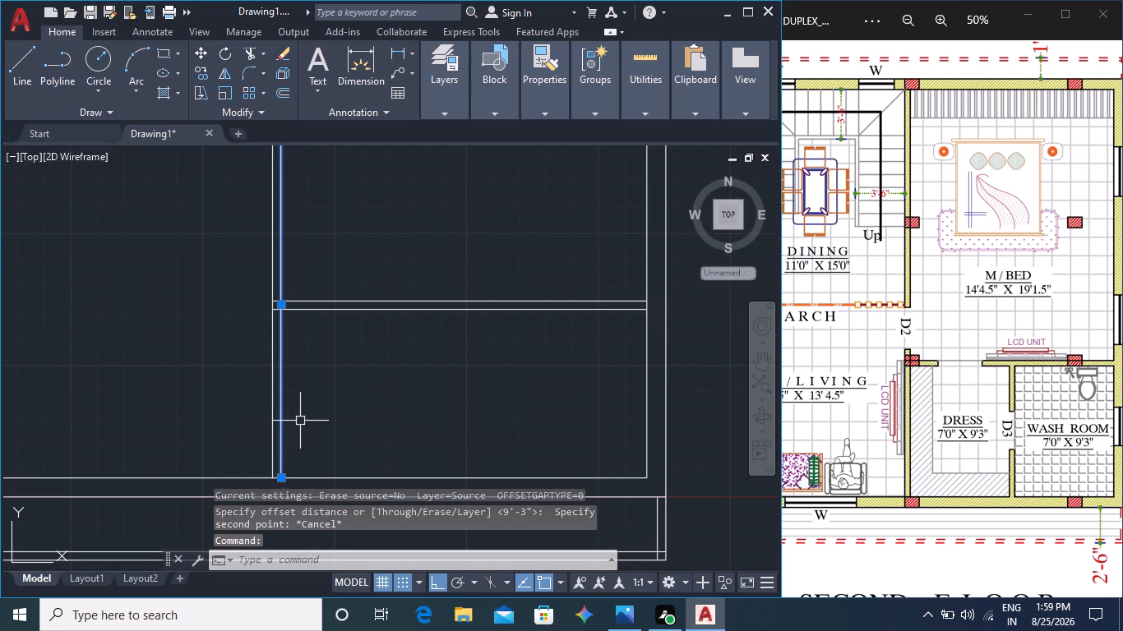
pyautogui.press('o')
pyautogui.press('Return')
pyautogui.click(281, 423)
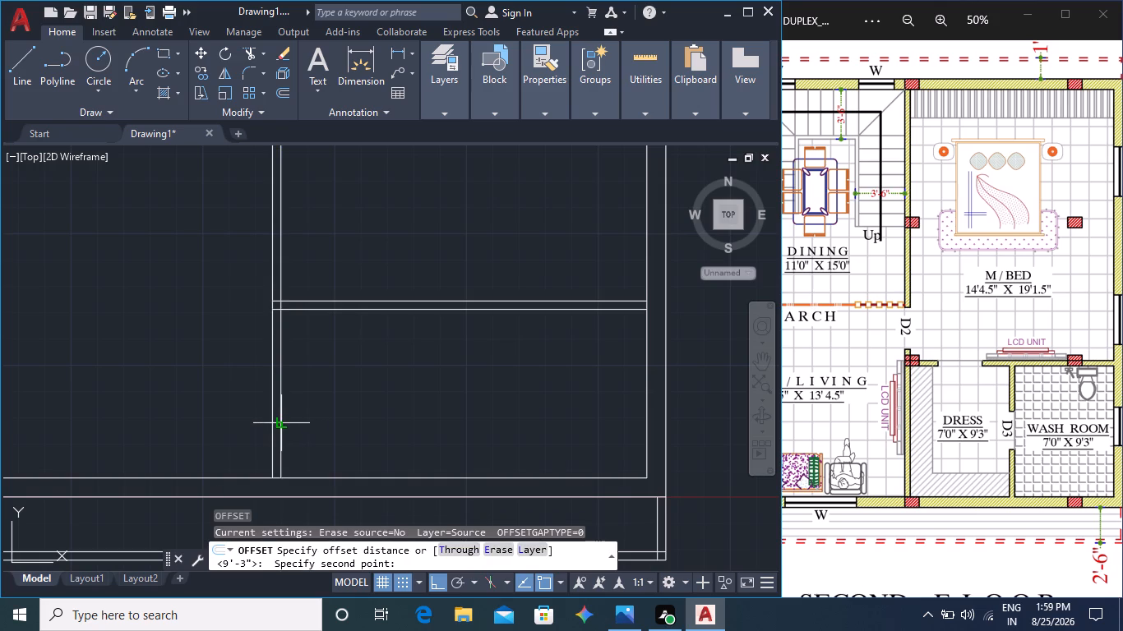
pyautogui.press('7')
pyautogui.press("'")
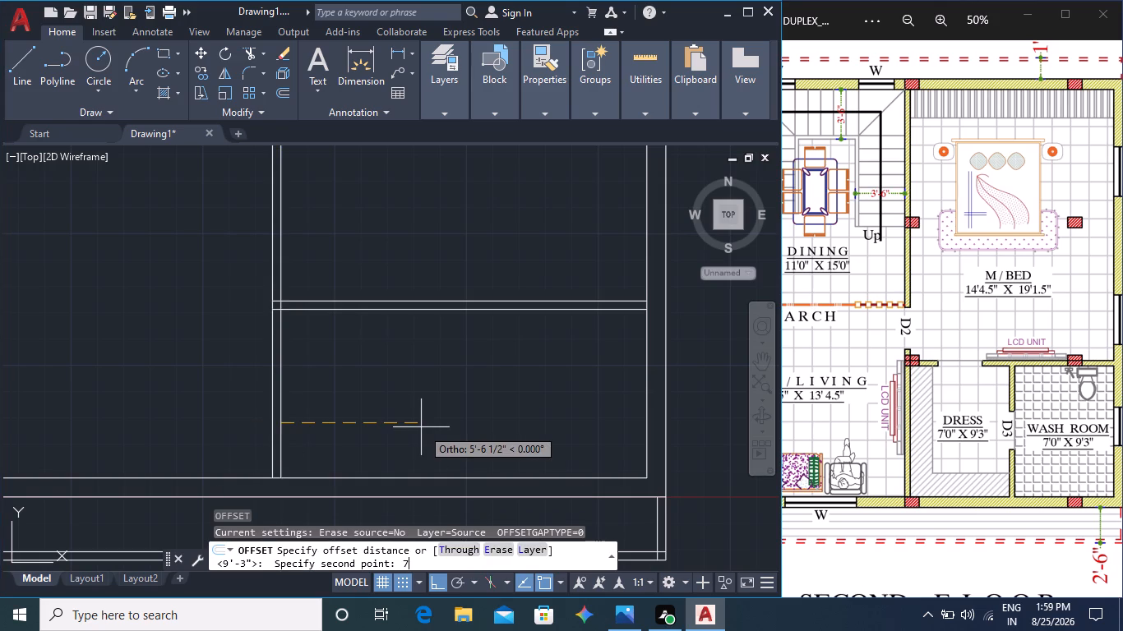
pyautogui.press('Return')
pyautogui.click(505, 412)
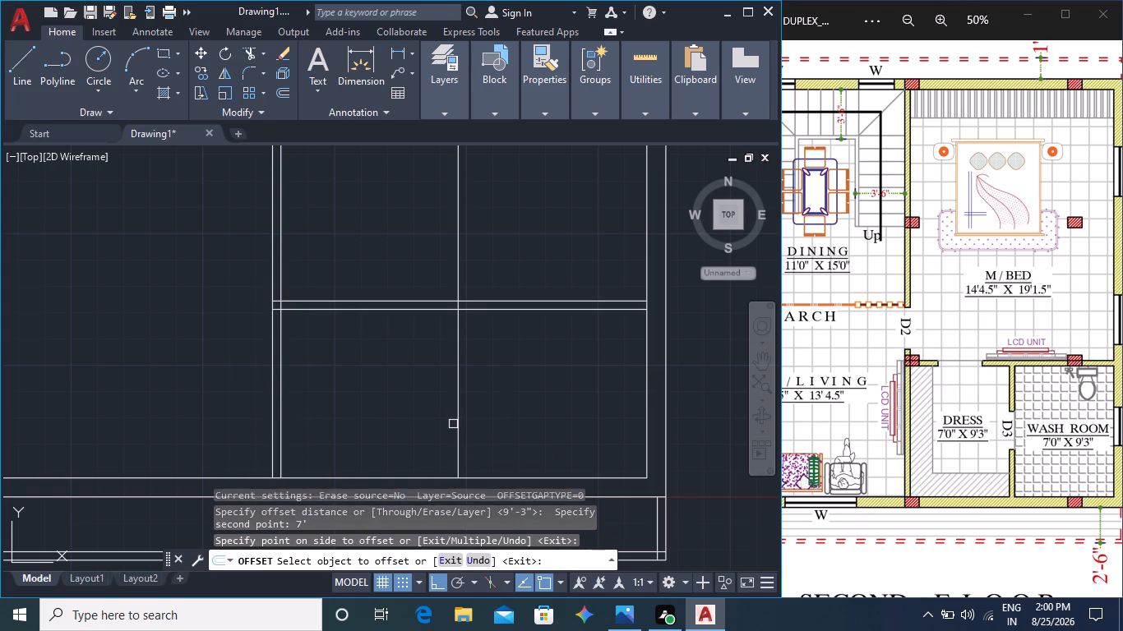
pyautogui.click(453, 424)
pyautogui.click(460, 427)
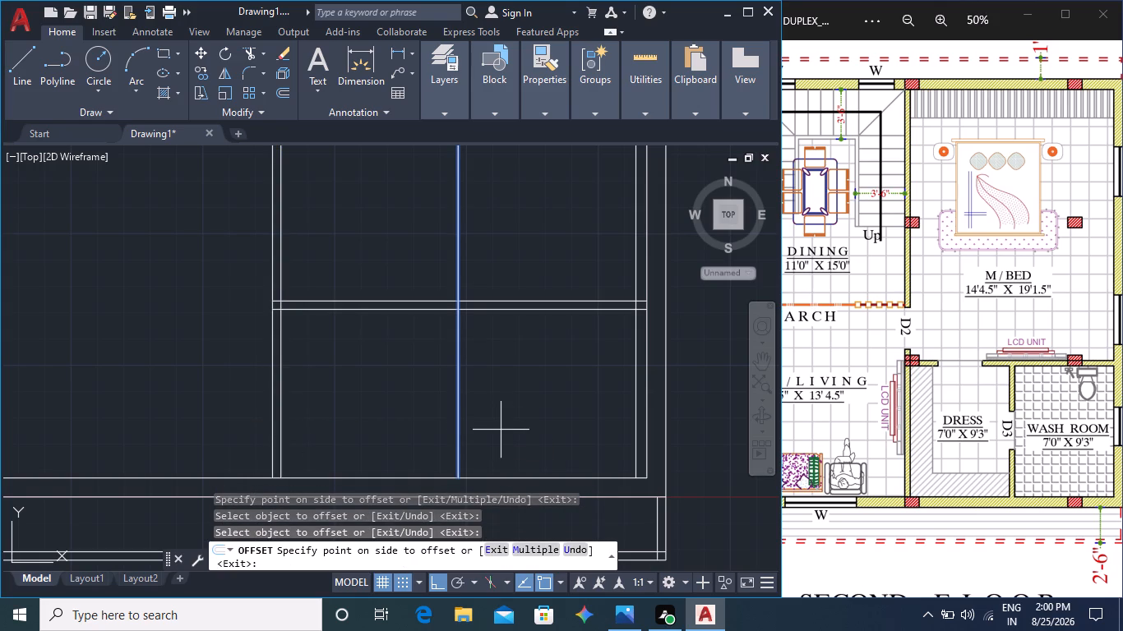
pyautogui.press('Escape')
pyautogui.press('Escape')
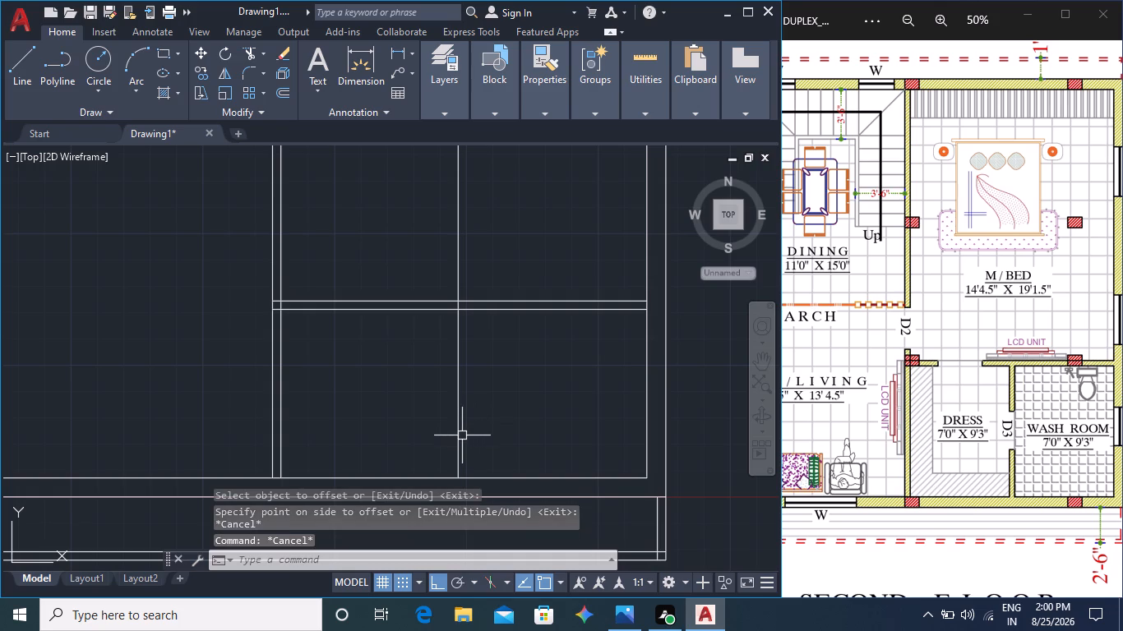
# Offset the new vertical partition line 4" to the right to give the dress/washroom wall its thickness.
pyautogui.click(461, 436)
pyautogui.press('o')
pyautogui.press('Return')
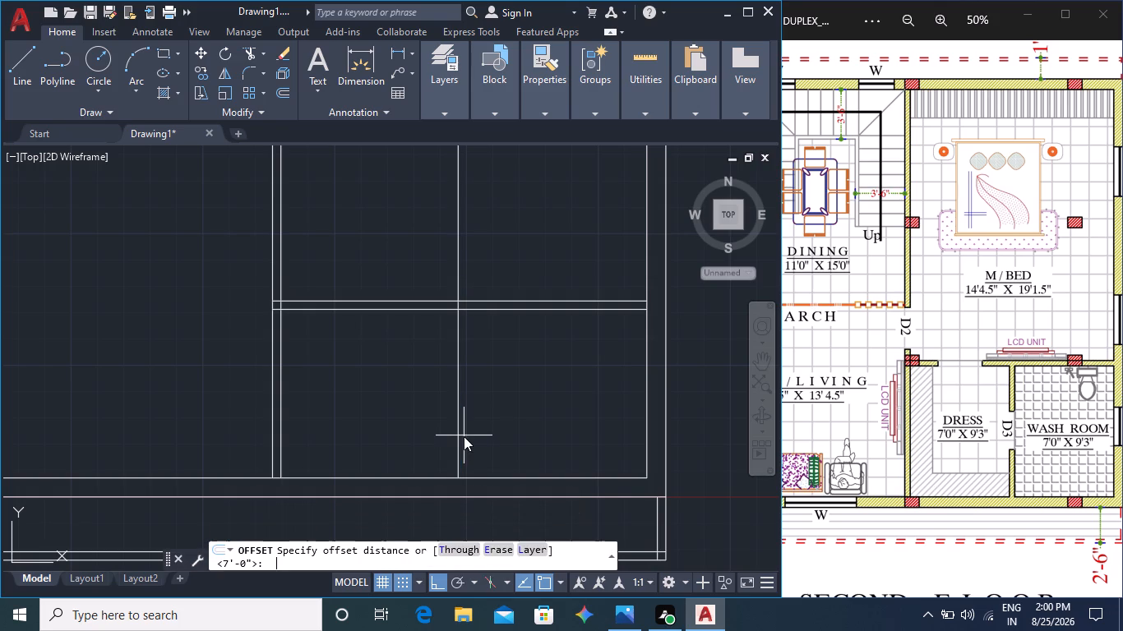
pyautogui.click(460, 438)
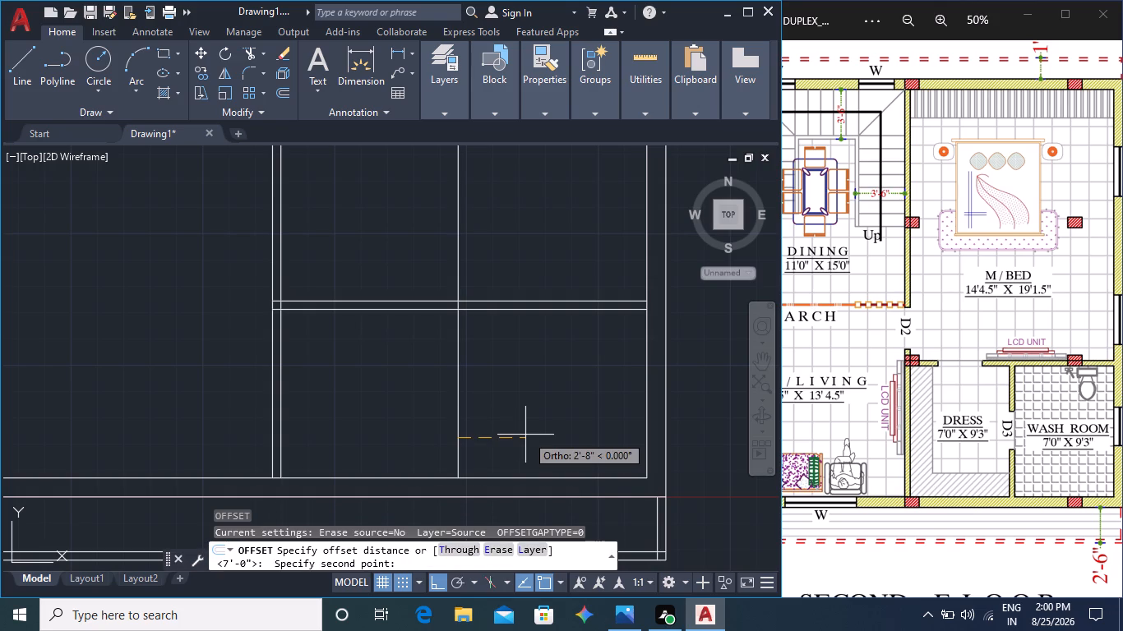
pyautogui.press('4')
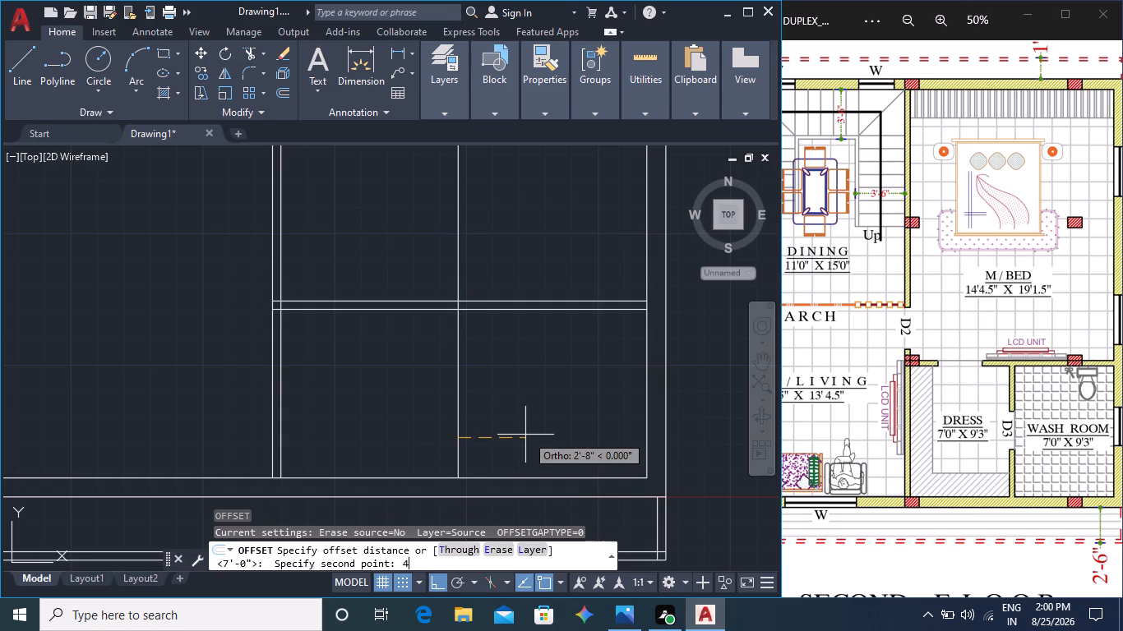
pyautogui.hotkey('shift', '"')
pyautogui.press('Return')
pyautogui.click(526, 435)
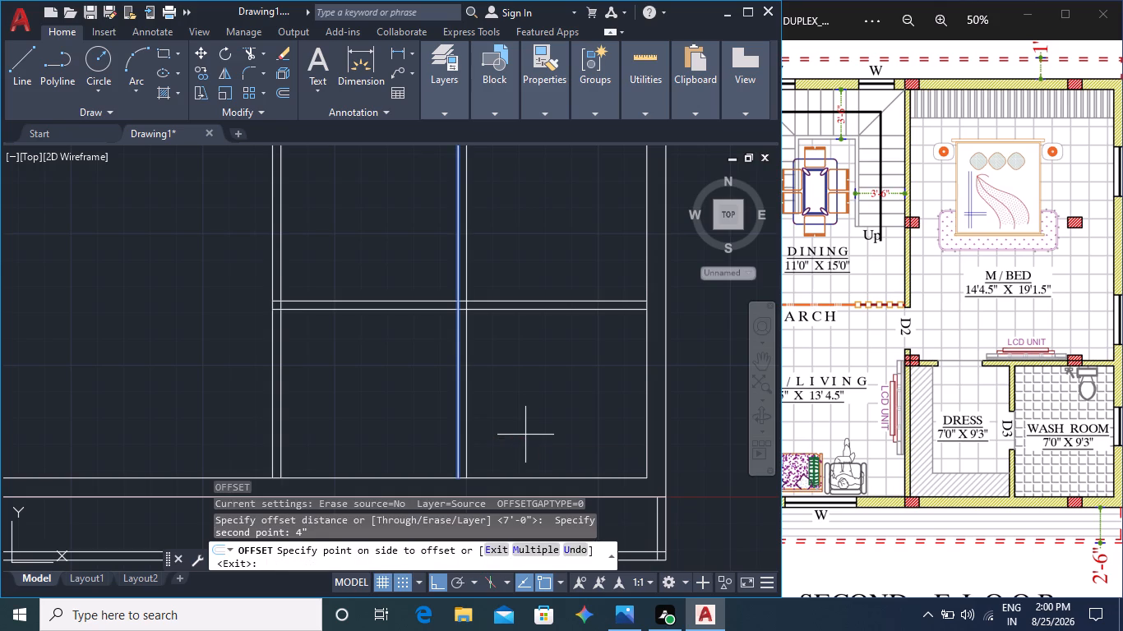
pyautogui.click(543, 410)
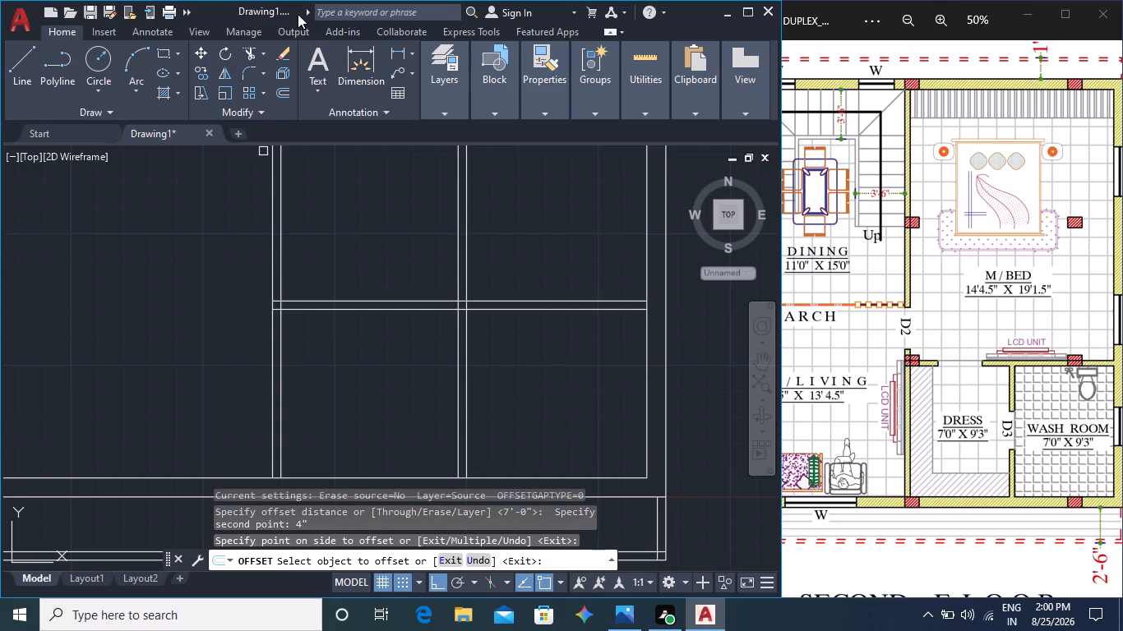
# Measure the dress room's clear width from the hall wall to the new partition along the top wall.
pyautogui.click(366, 60)
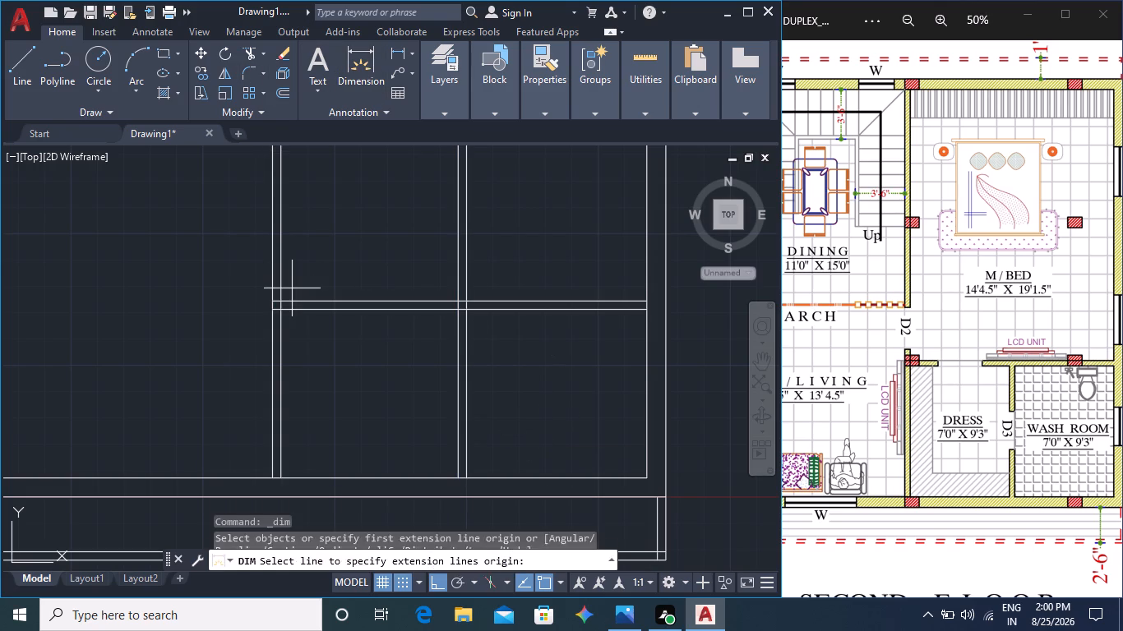
pyautogui.scroll(2, 293, 306)
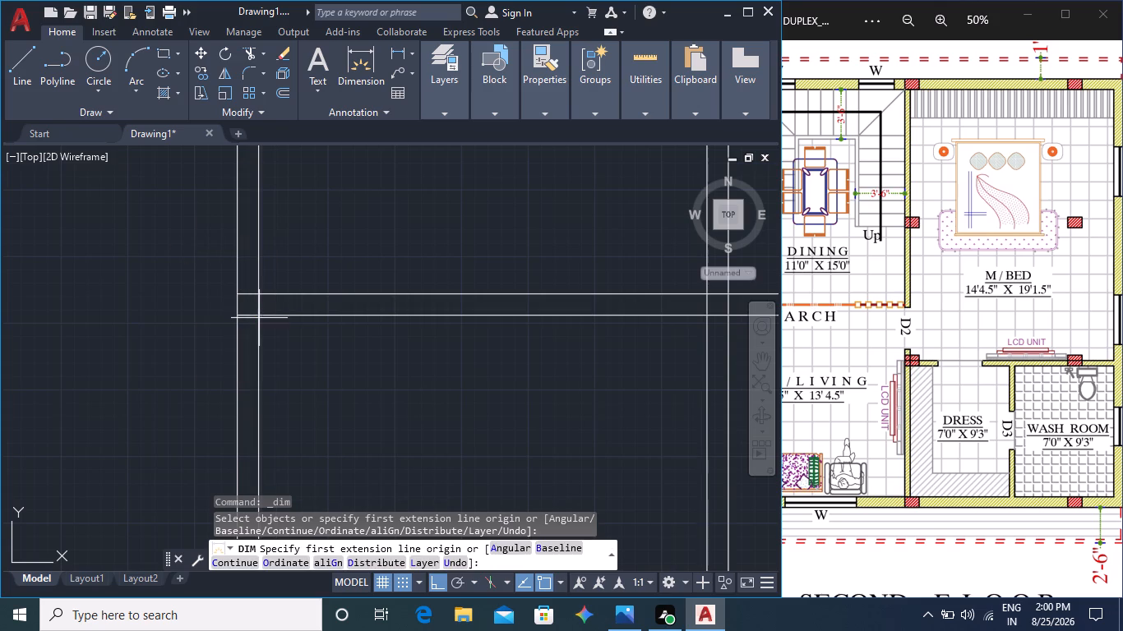
pyautogui.click(259, 316)
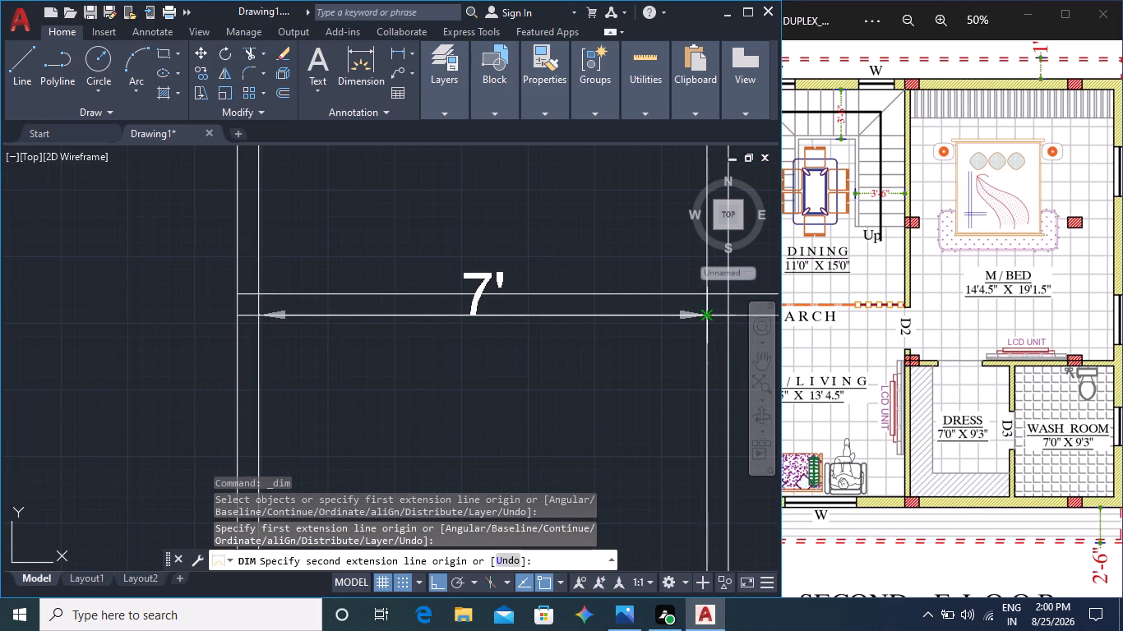
pyautogui.press('Escape')
# Measure the washroom's clear width from the partition to the outer right wall's inner line.
pyautogui.moveTo(673, 355); pyautogui.dragTo(385, 374, button='middle')
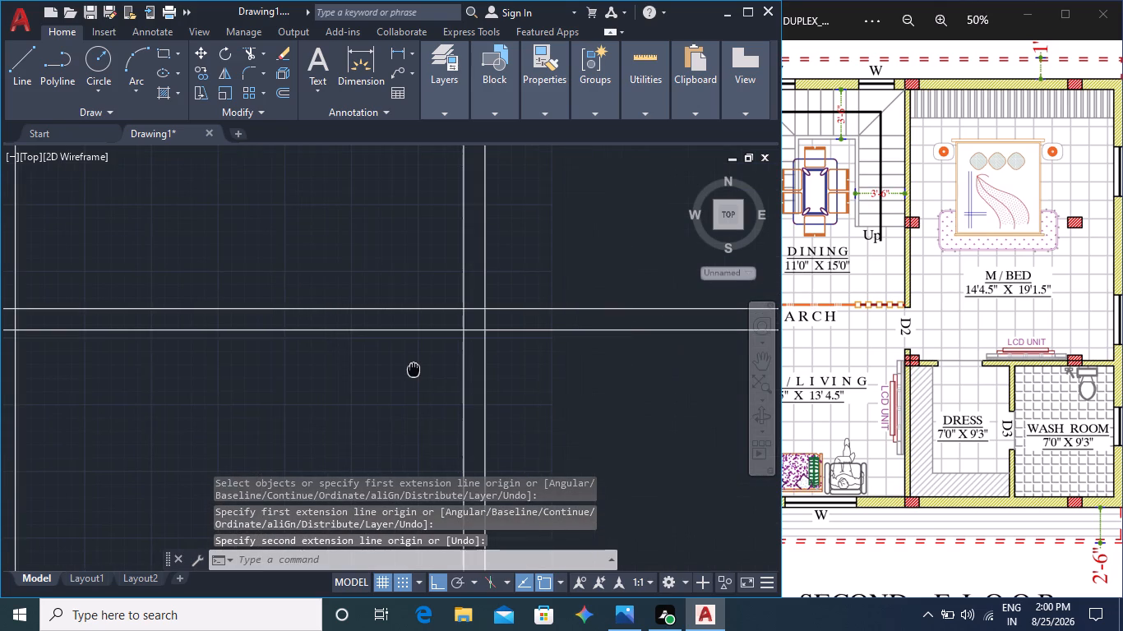
pyautogui.click(349, 77)
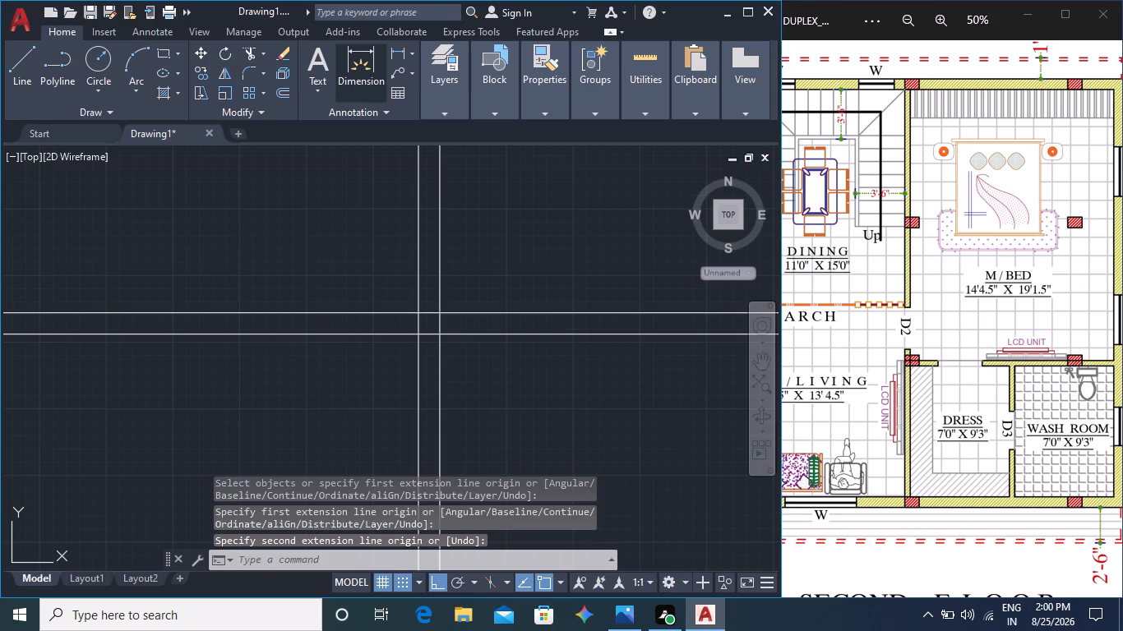
pyautogui.click(441, 334)
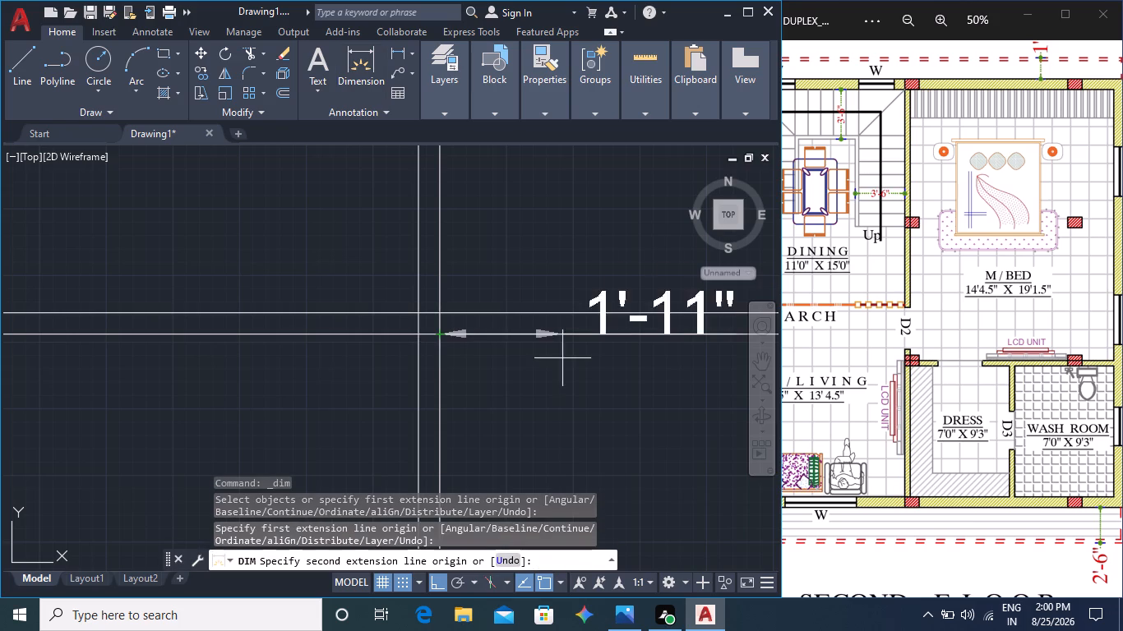
pyautogui.moveTo(564, 358); pyautogui.dragTo(5, 379, button='middle')
pyautogui.scroll(-2, 110, 395)
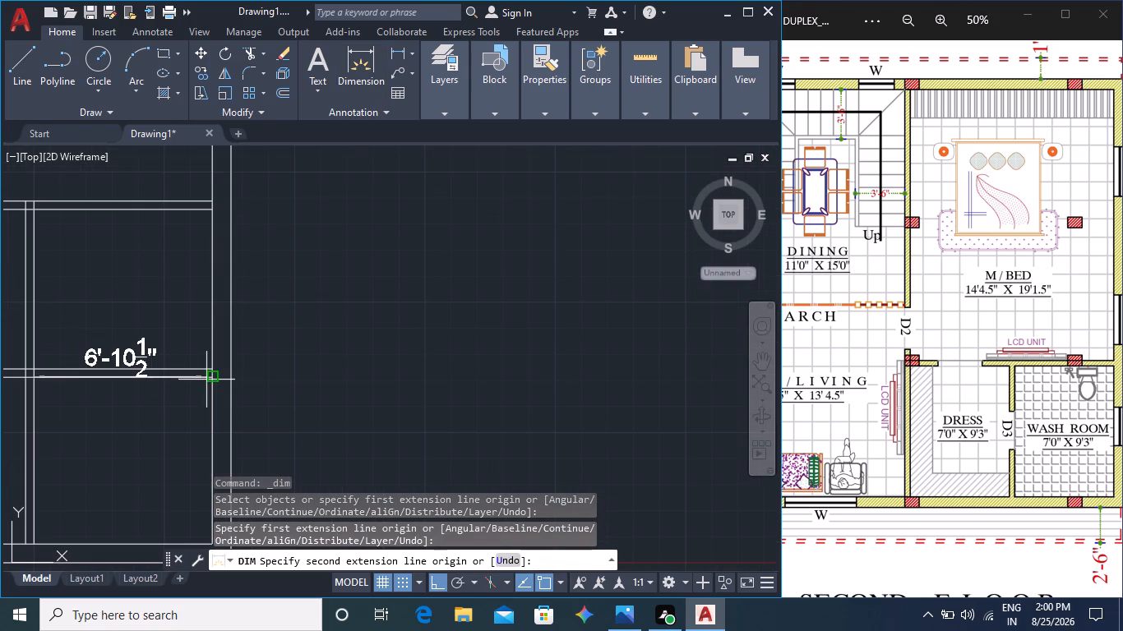
pyautogui.scroll(4, 209, 379)
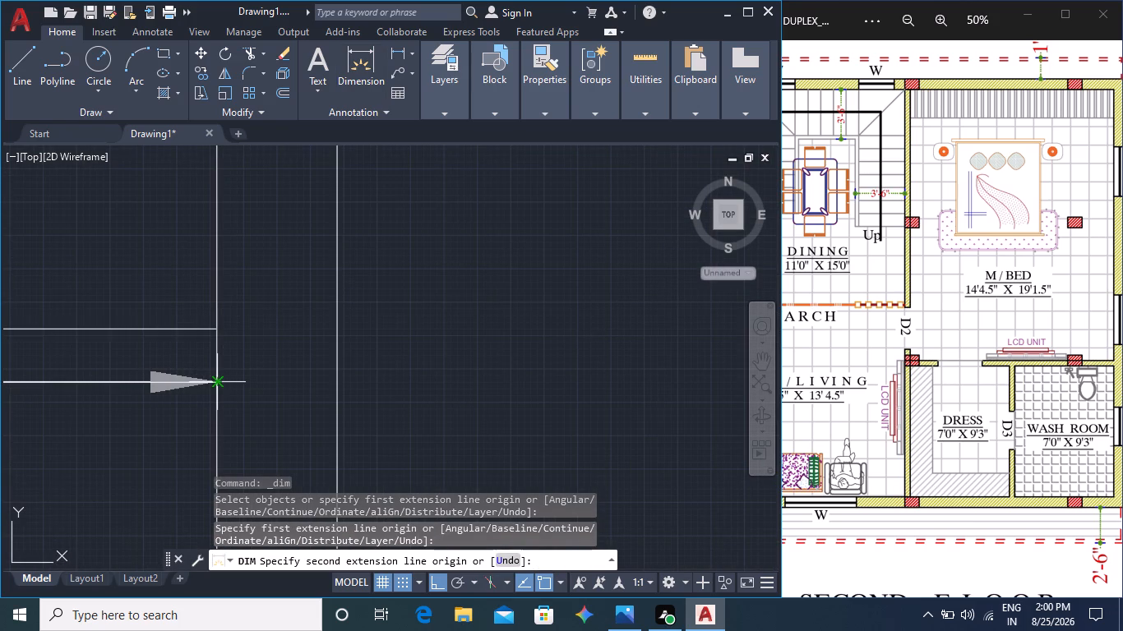
pyautogui.click(218, 386)
pyautogui.moveTo(214, 431); pyautogui.dragTo(630, 338, button='middle')
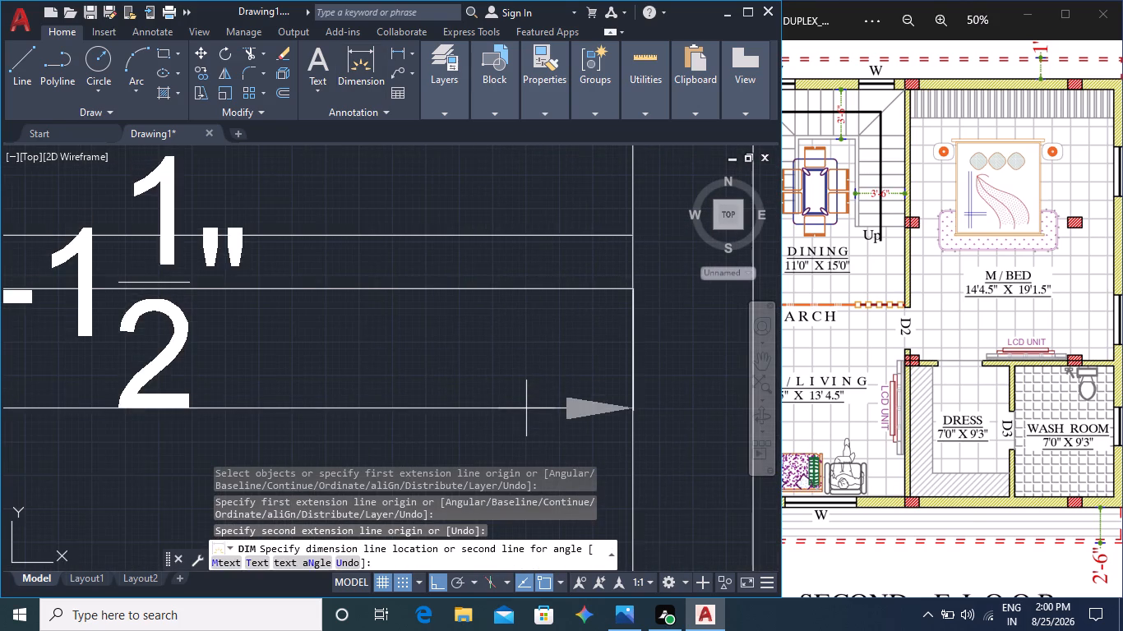
pyautogui.scroll(-2, 523, 410)
pyautogui.moveTo(517, 423); pyautogui.dragTo(589, 328, button='middle')
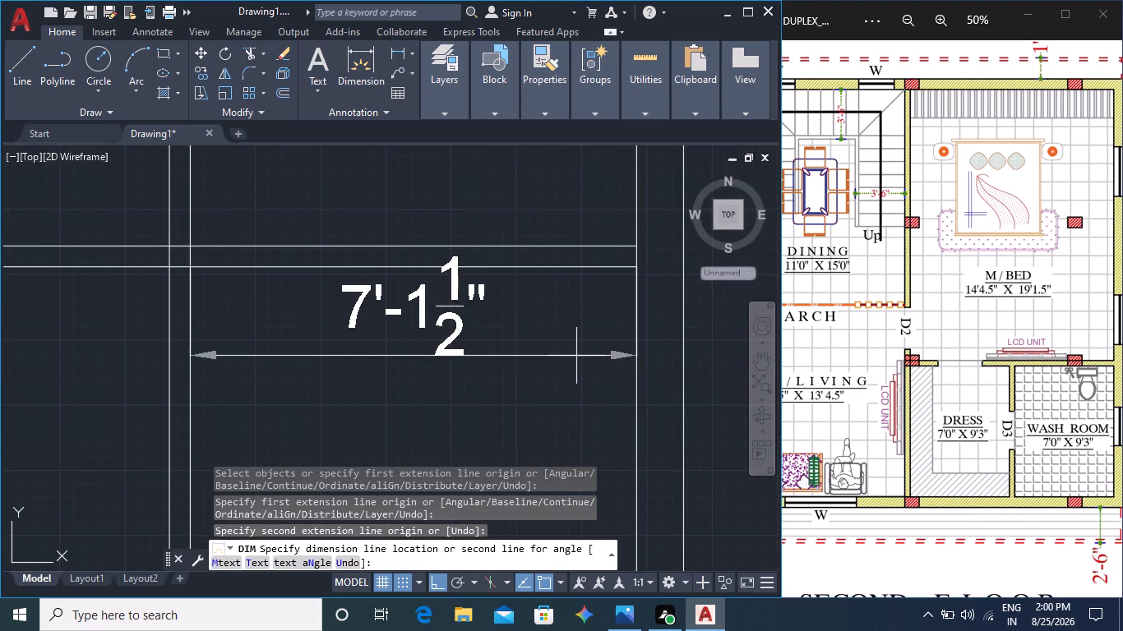
pyautogui.press('Escape')
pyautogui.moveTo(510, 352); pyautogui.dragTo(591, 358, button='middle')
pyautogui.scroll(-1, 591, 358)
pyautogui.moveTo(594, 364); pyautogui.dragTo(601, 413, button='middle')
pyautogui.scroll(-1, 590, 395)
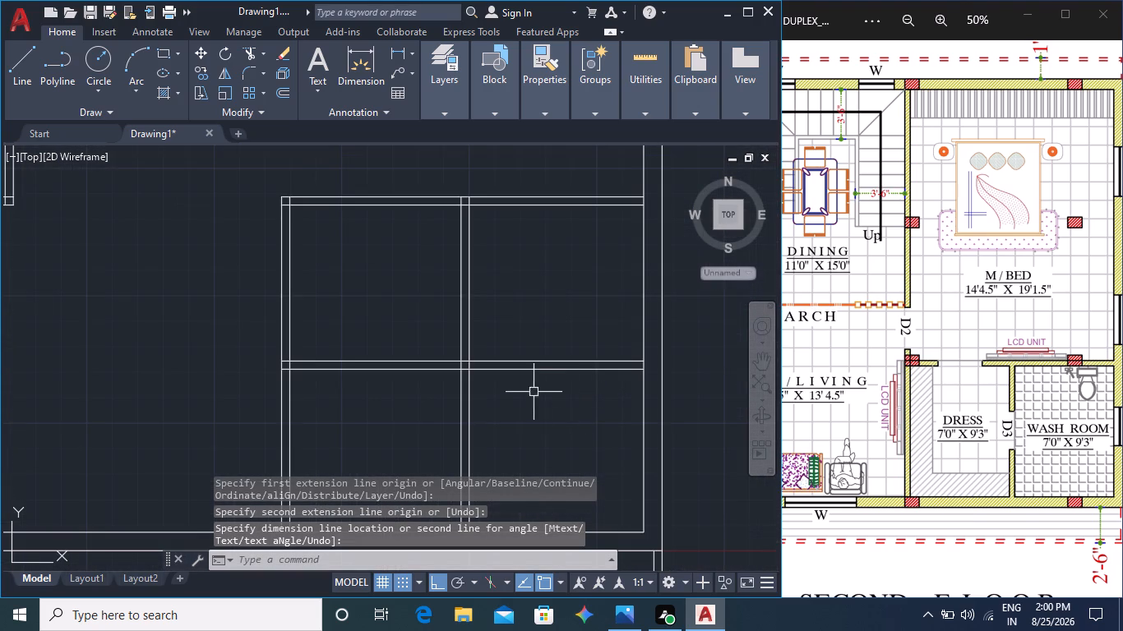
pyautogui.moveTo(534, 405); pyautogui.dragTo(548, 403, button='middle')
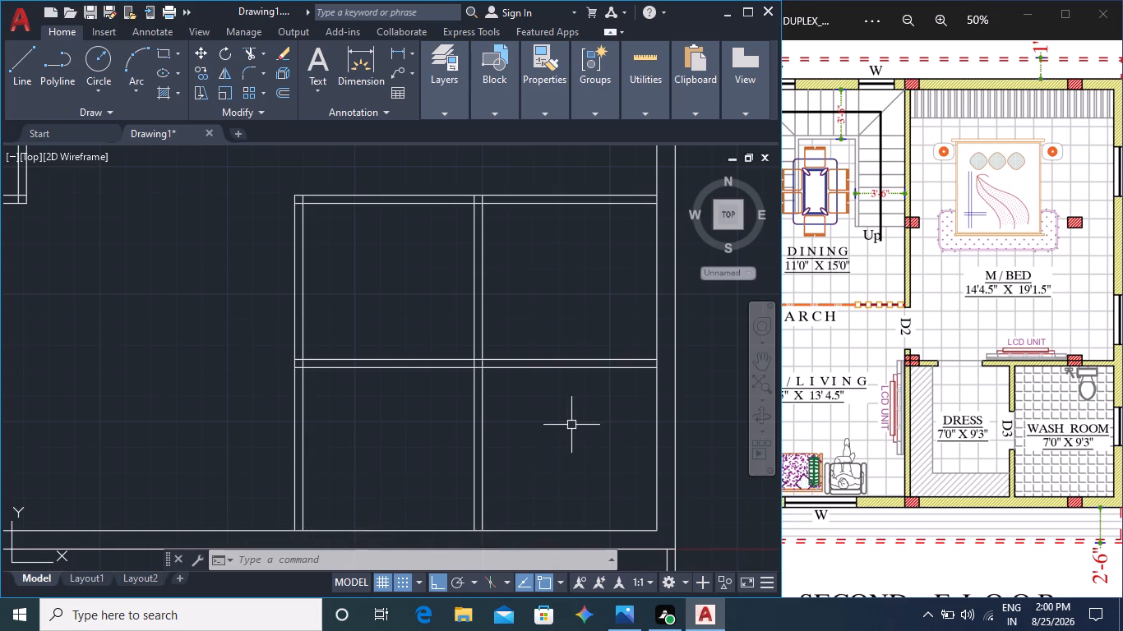
# Delete the two horizontal wall lines crossing the middle of the dress and washroom area.
pyautogui.click(569, 435)
pyautogui.click(558, 329)
pyautogui.scroll(-2, 583, 417)
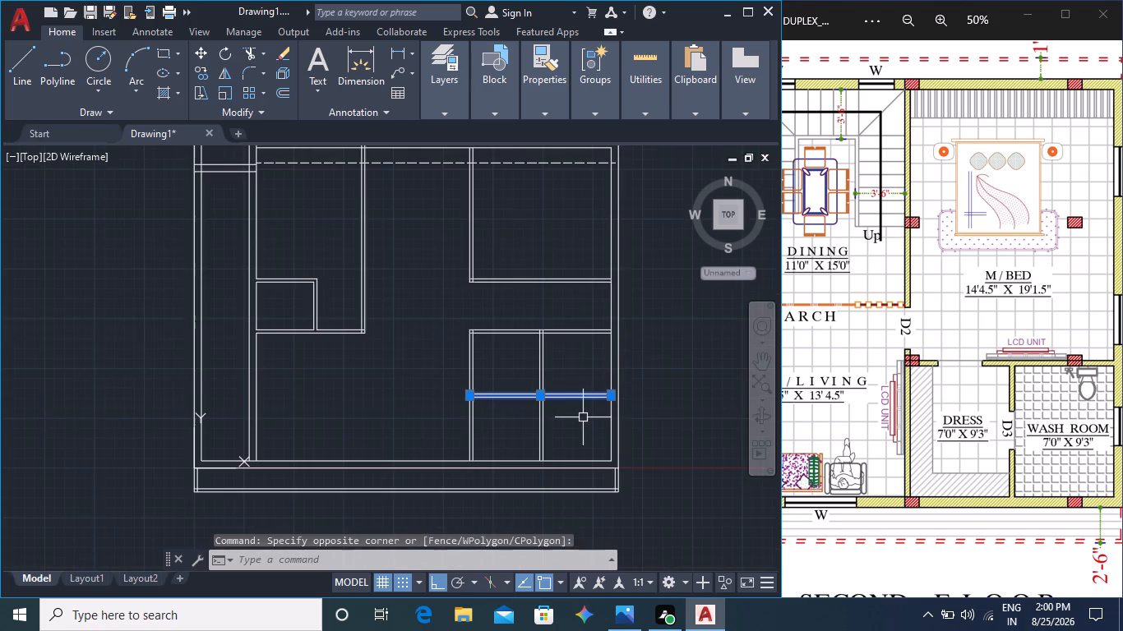
pyautogui.press('Delete')
# Measure the dress room's clear height along the hall wall, from the upper wall's inner corner to the bottom wall.
pyautogui.scroll(1, 573, 385)
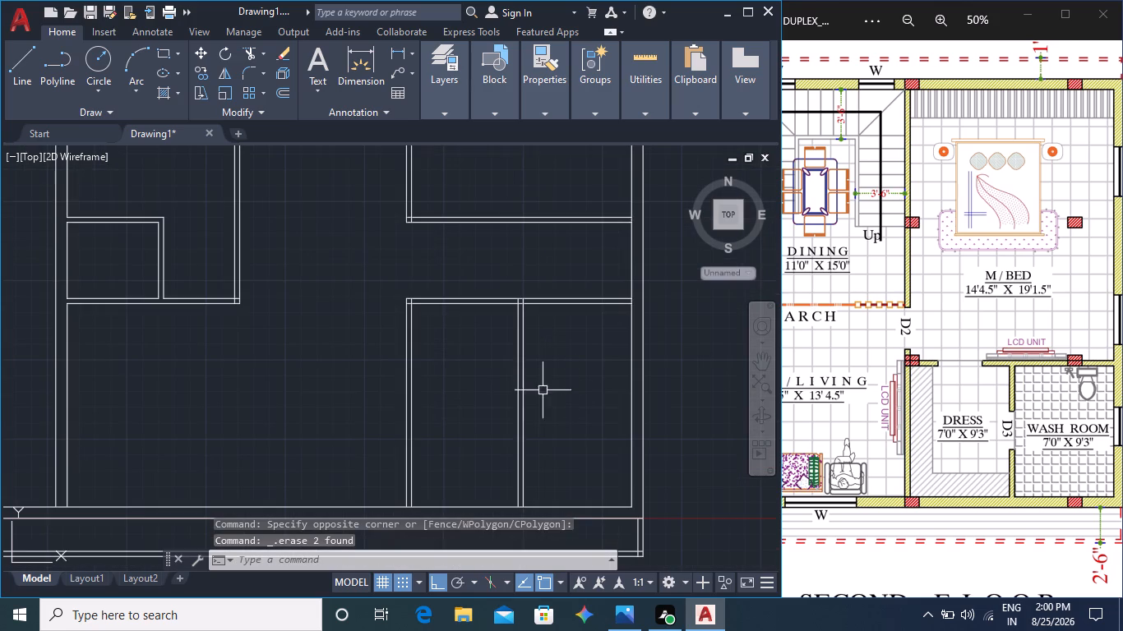
pyautogui.moveTo(492, 391); pyautogui.dragTo(520, 352, button='middle')
pyautogui.click(361, 65)
pyautogui.scroll(2, 437, 264)
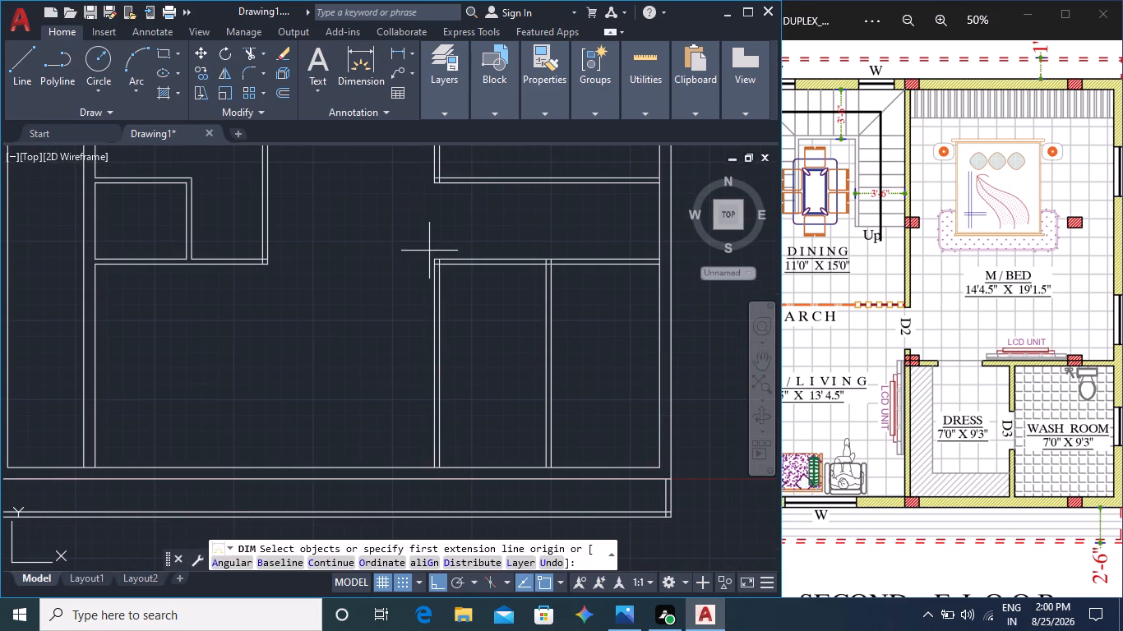
pyautogui.scroll(1, 448, 287)
pyautogui.click(437, 251)
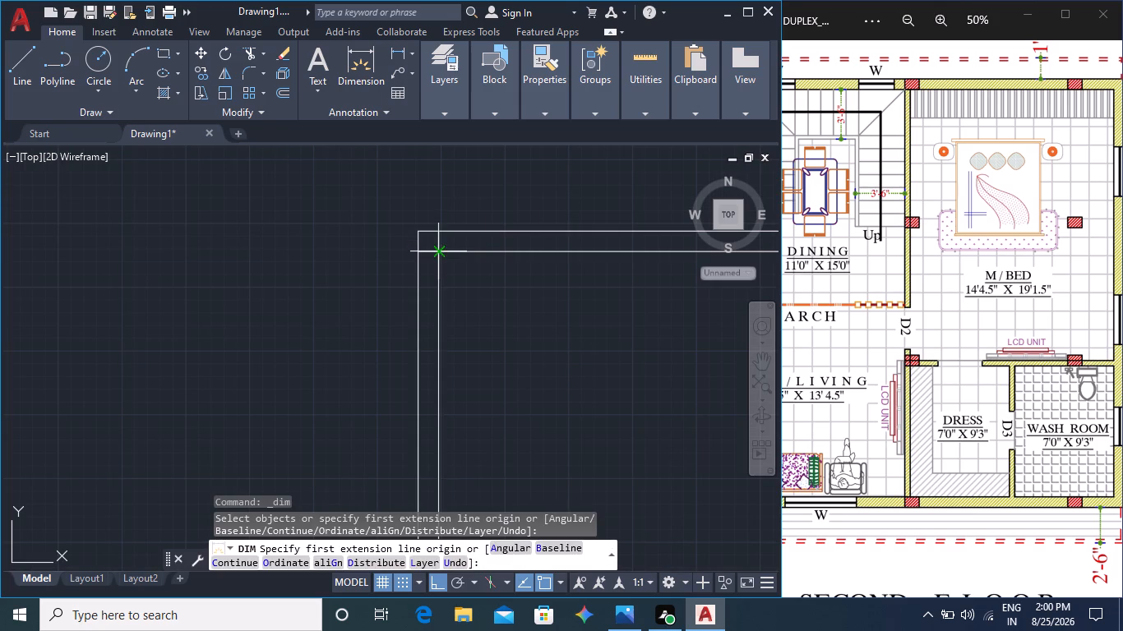
pyautogui.moveTo(476, 385); pyautogui.dragTo(495, 76, button='middle')
pyautogui.scroll(-3, 478, 131)
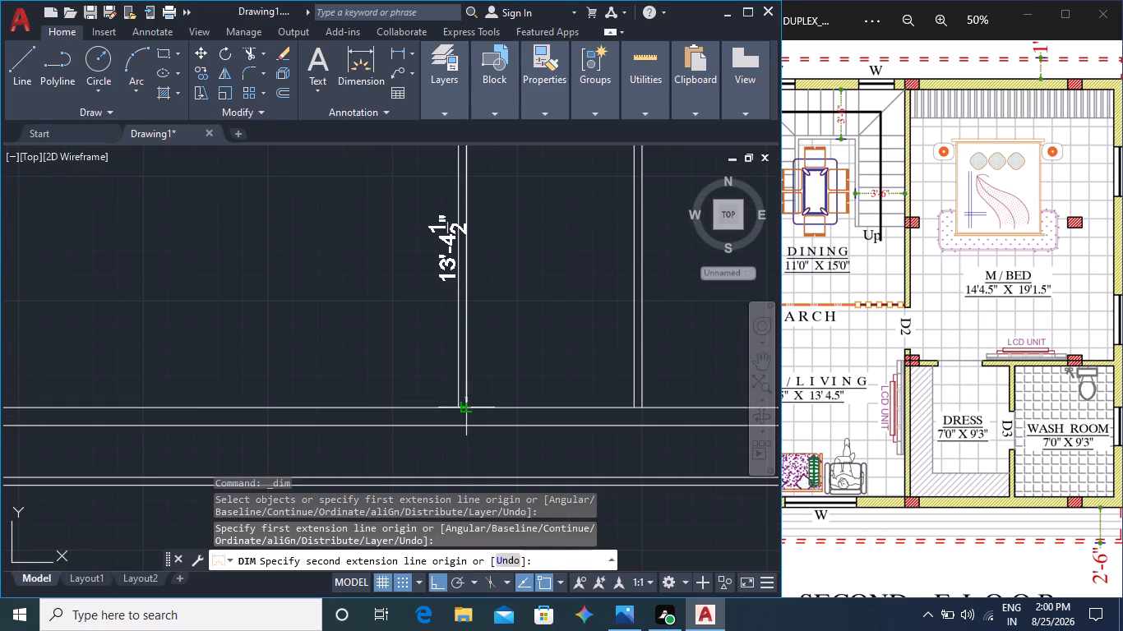
pyautogui.press('Escape')
# Offset the inner line of the bottom outer wall 9'3" upward to set the dress and washroom depth.
pyautogui.moveTo(515, 327); pyautogui.dragTo(483, 348, button='middle')
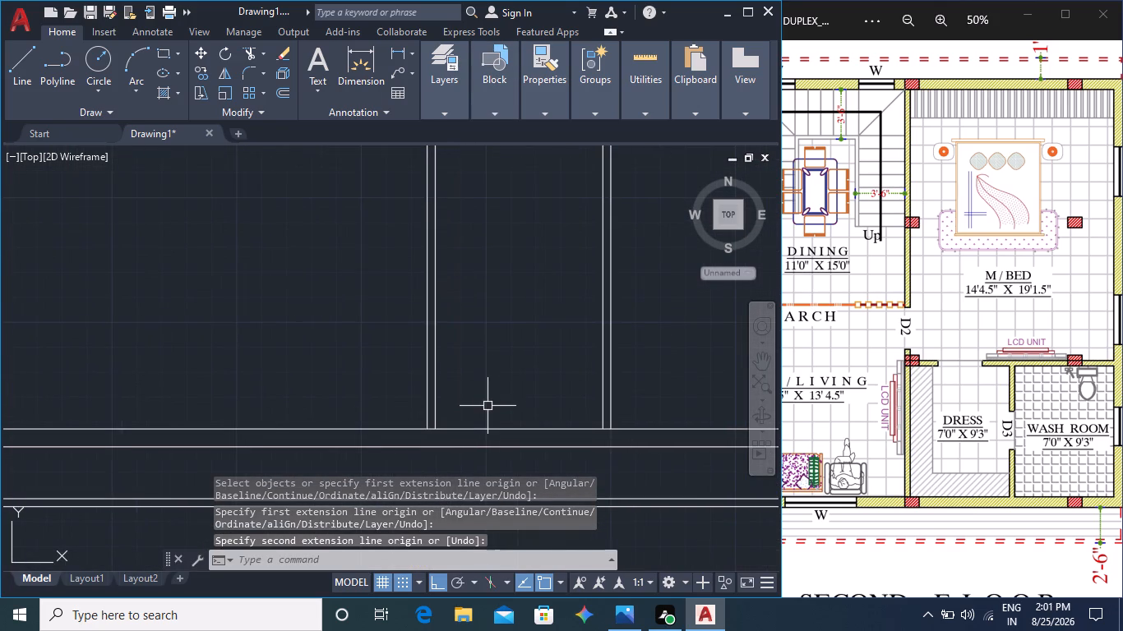
pyautogui.click(486, 426)
pyautogui.scroll(-3, 490, 341)
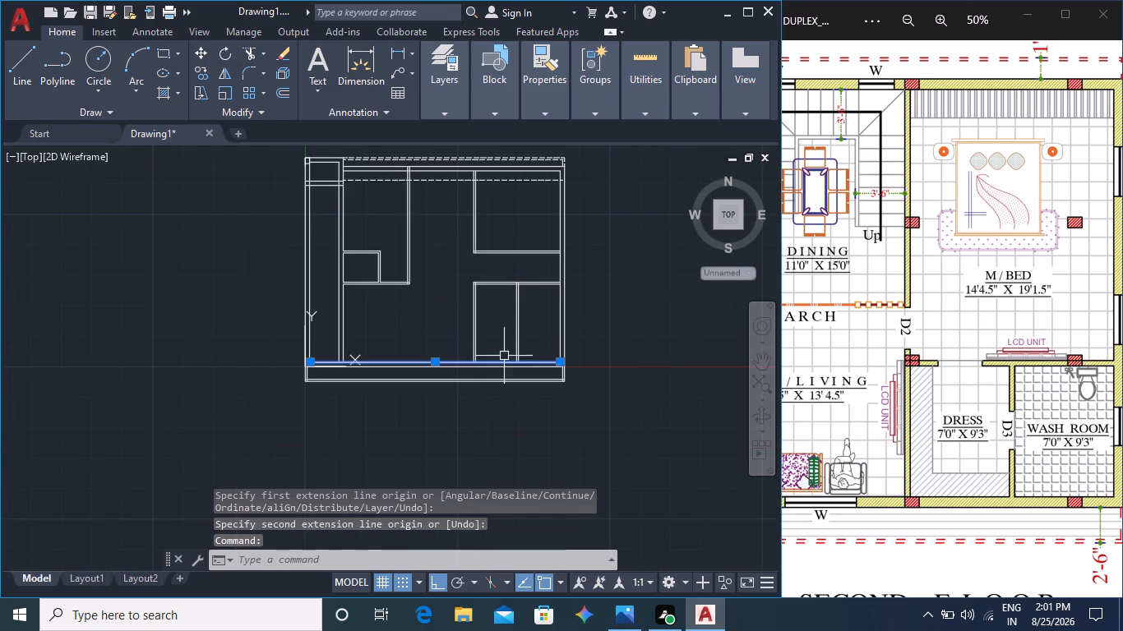
pyautogui.scroll(2, 519, 384)
pyautogui.press('o')
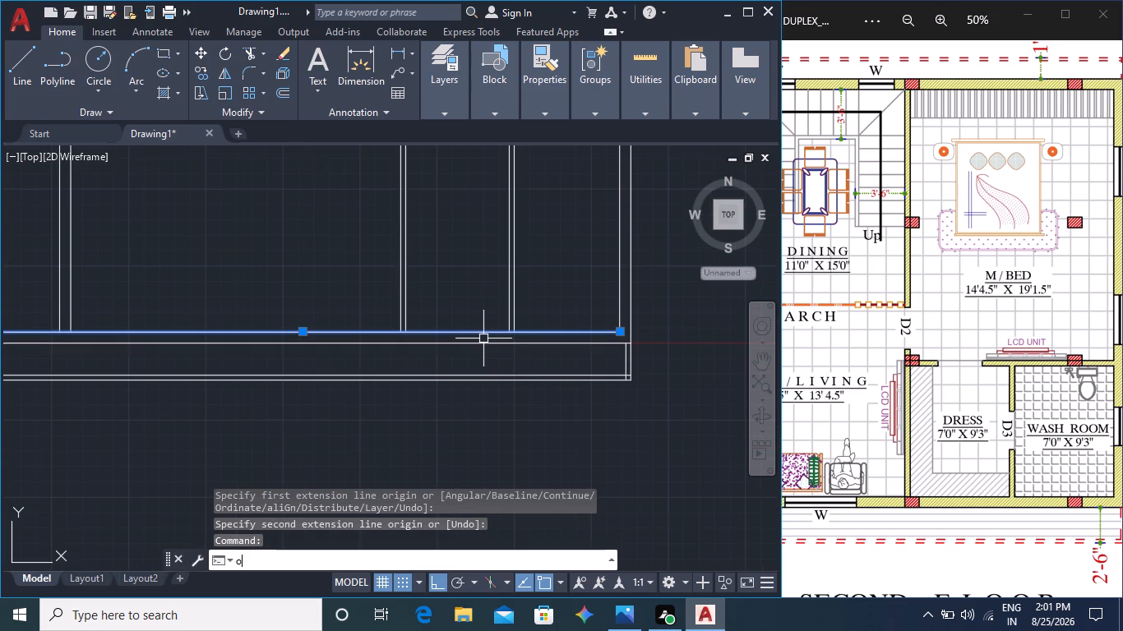
pyautogui.press('Return')
pyautogui.click(431, 331)
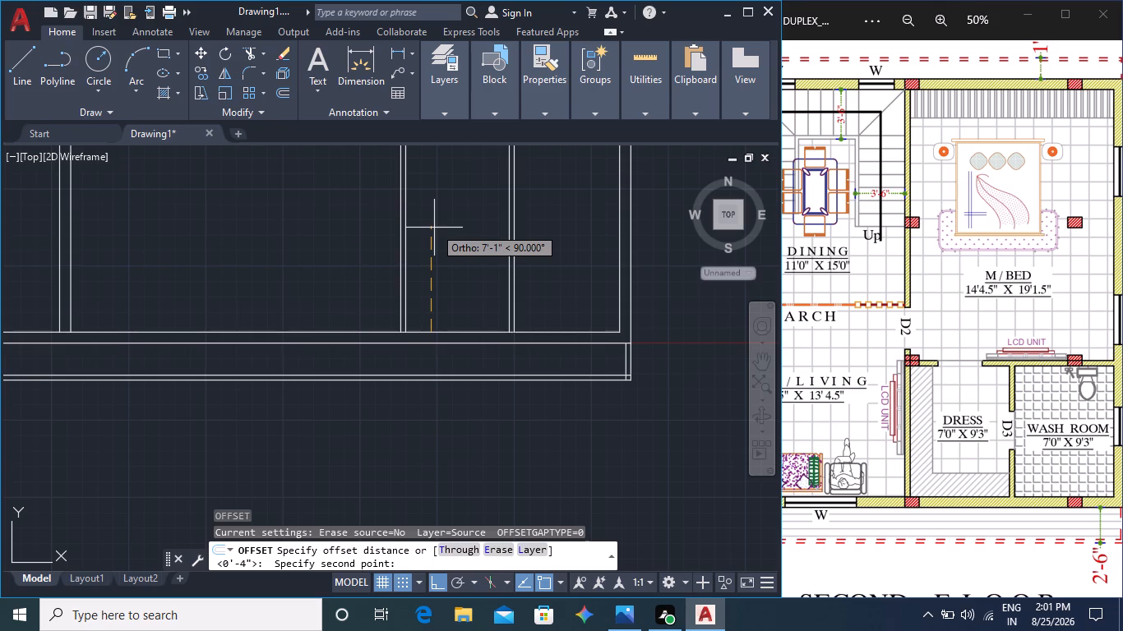
pyautogui.press('9')
pyautogui.press("'")
pyautogui.write('3"')
pyautogui.press('Return')
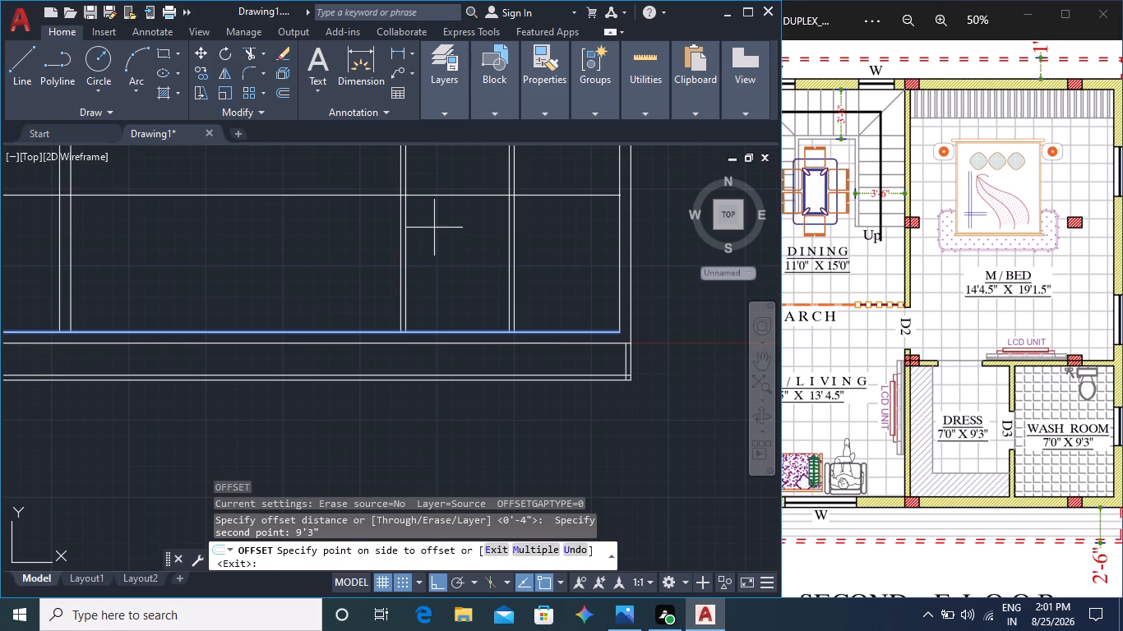
pyautogui.click(438, 173)
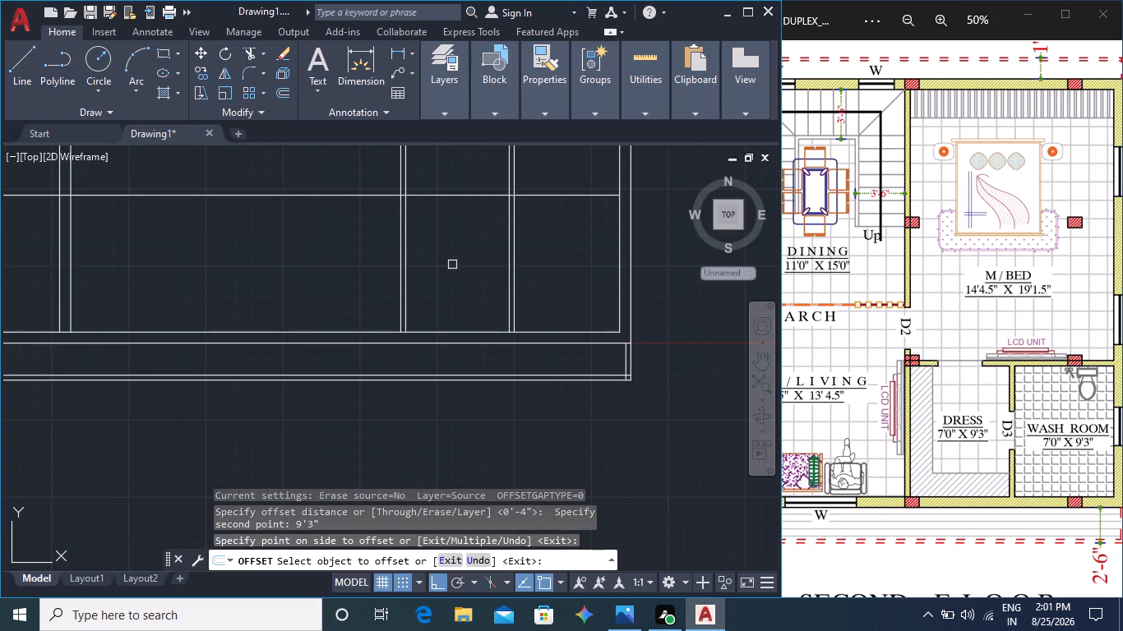
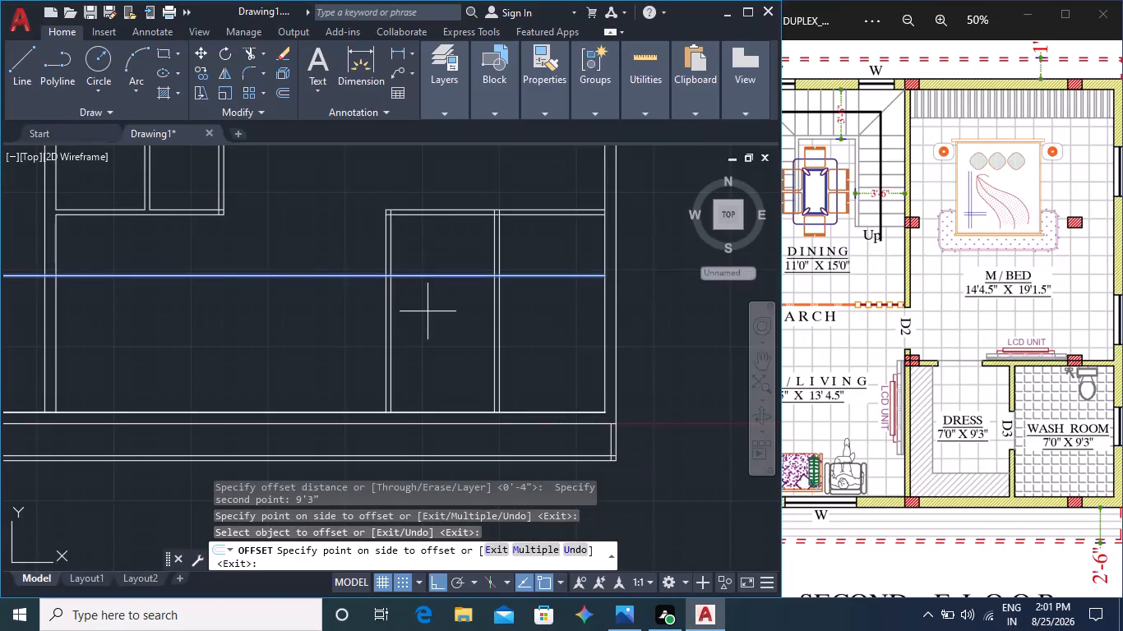
# Offset the new horizontal line above the dress and washroom 4" downward to form the wall thickness.
pyautogui.press('o')
pyautogui.press('Return')
pyautogui.click(426, 272)
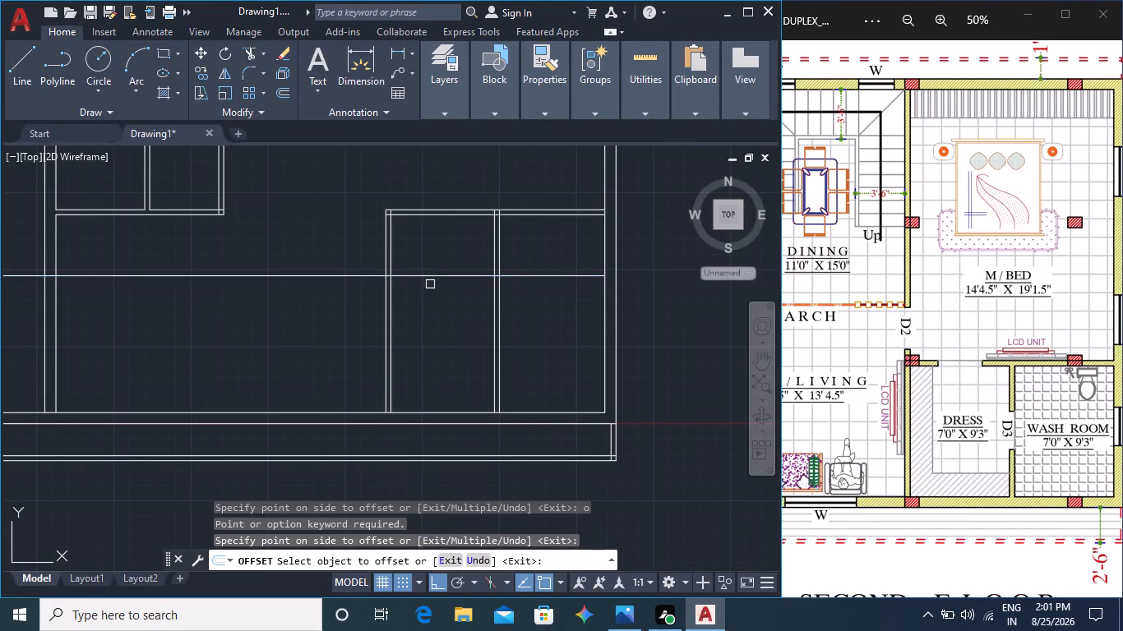
pyautogui.click(431, 275)
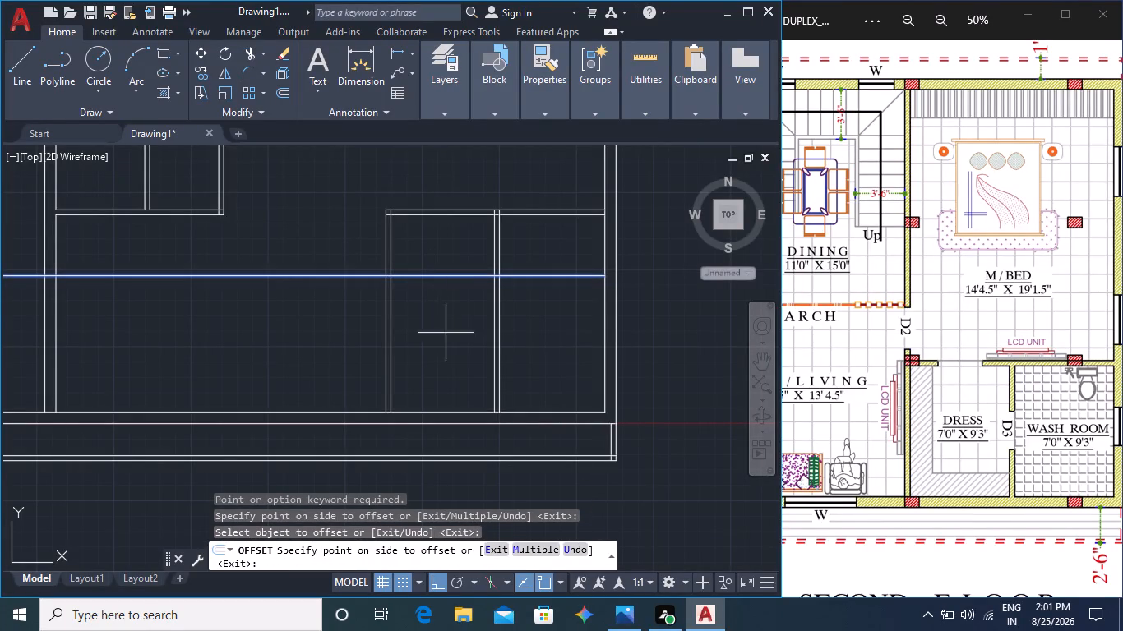
pyautogui.press('Return')
pyautogui.click(432, 279)
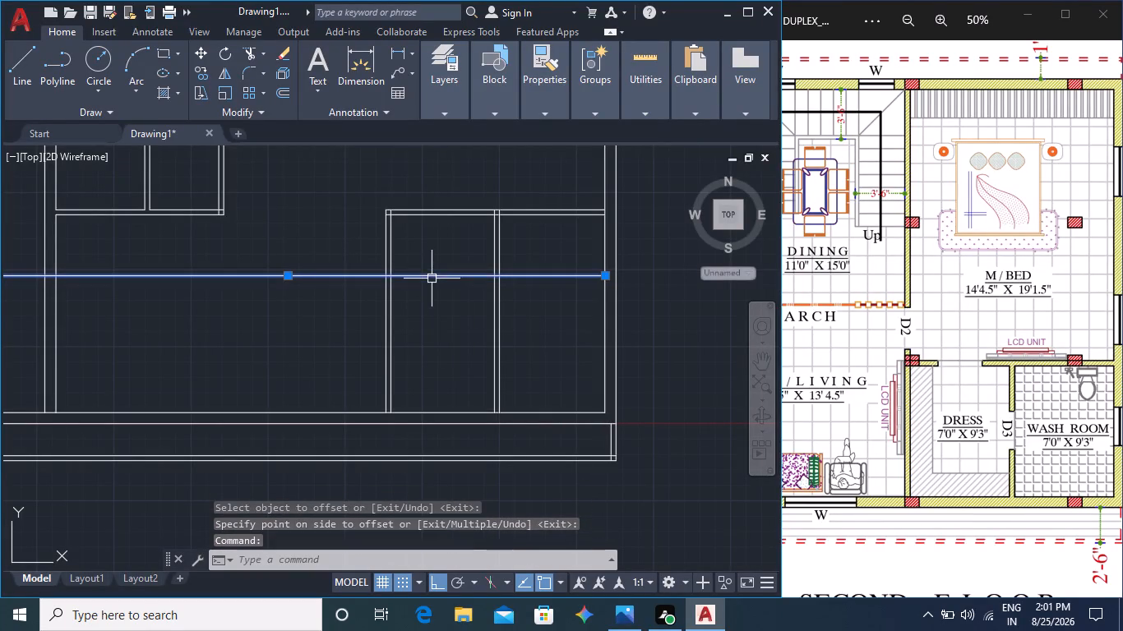
pyautogui.press('o')
pyautogui.press('Return')
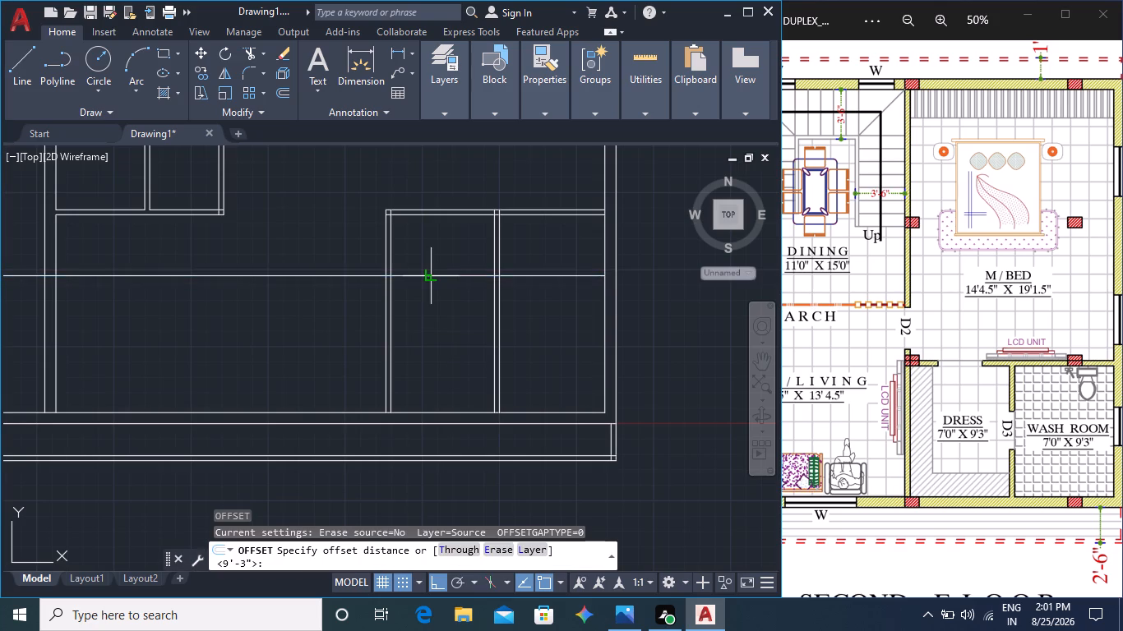
pyautogui.click(432, 274)
pyautogui.press('4')
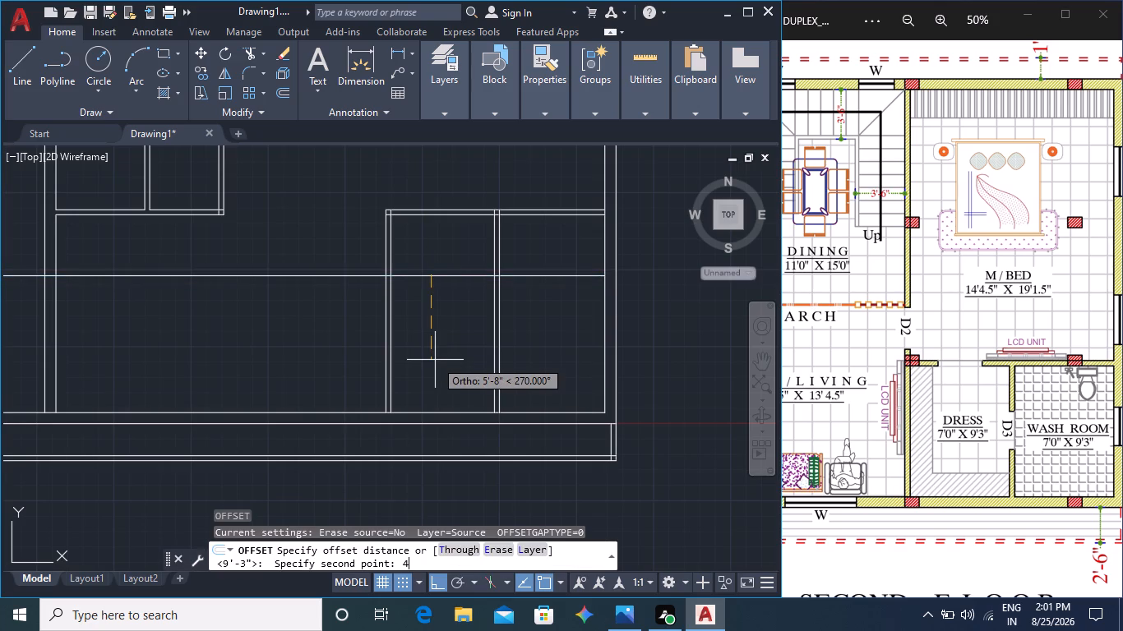
pyautogui.hotkey('shift', '"')
pyautogui.press('Return')
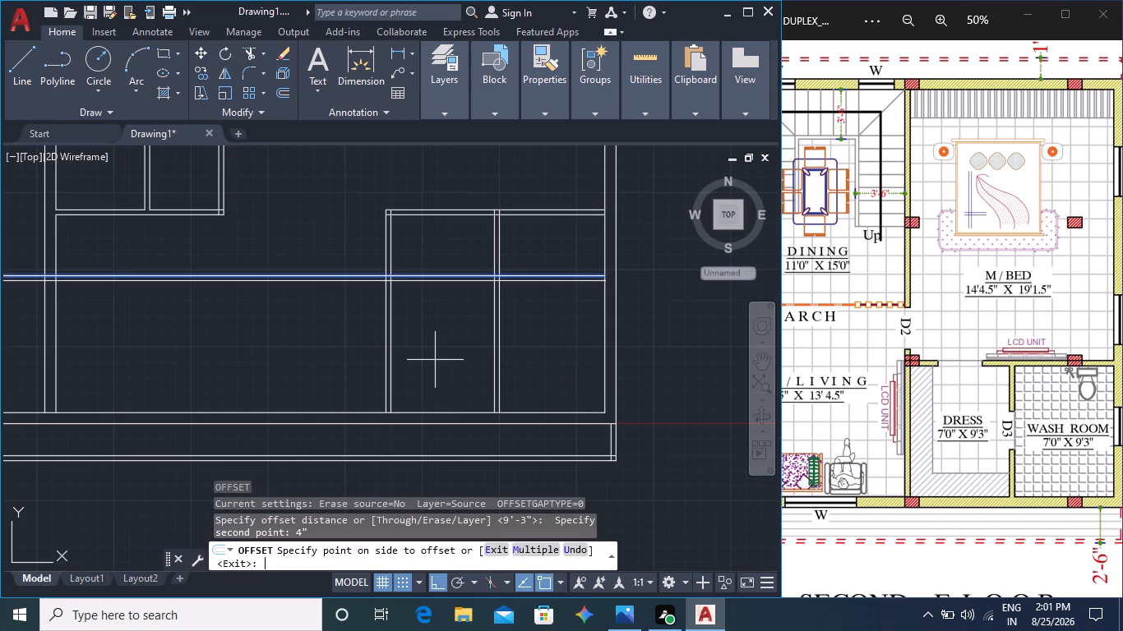
pyautogui.click(441, 354)
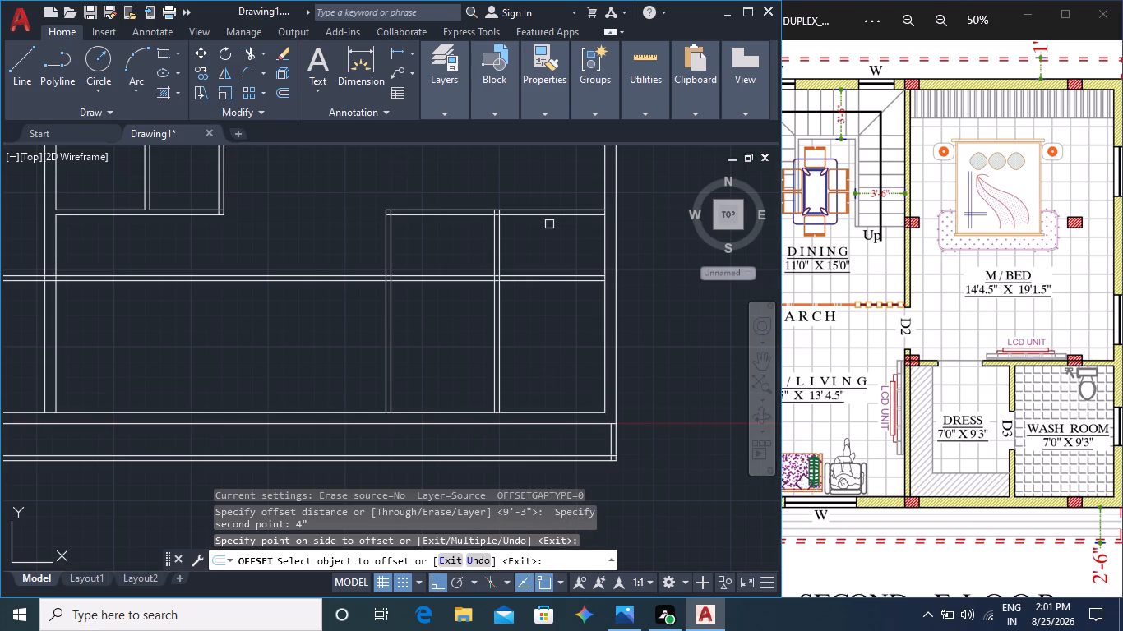
# Trim the hall wall and partition lines that extend above the new dress and washroom top wall.
pyautogui.write('tr')
pyautogui.press('Return')
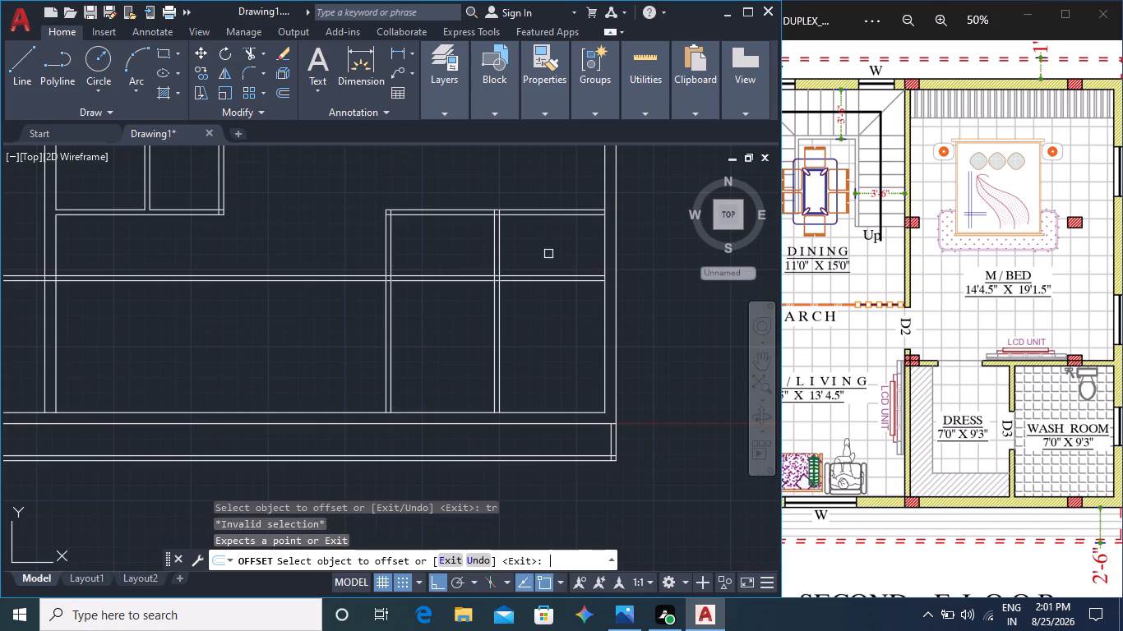
pyautogui.click(546, 260)
pyautogui.click(536, 254)
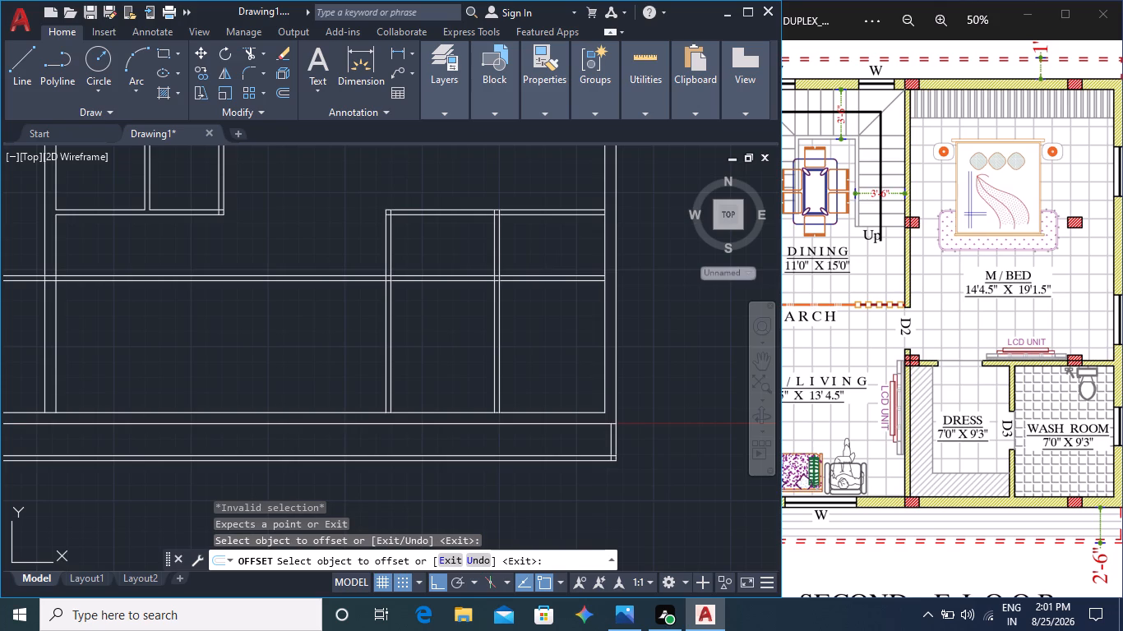
pyautogui.press('Escape')
pyautogui.press('Escape')
pyautogui.write('tr')
pyautogui.press('Return')
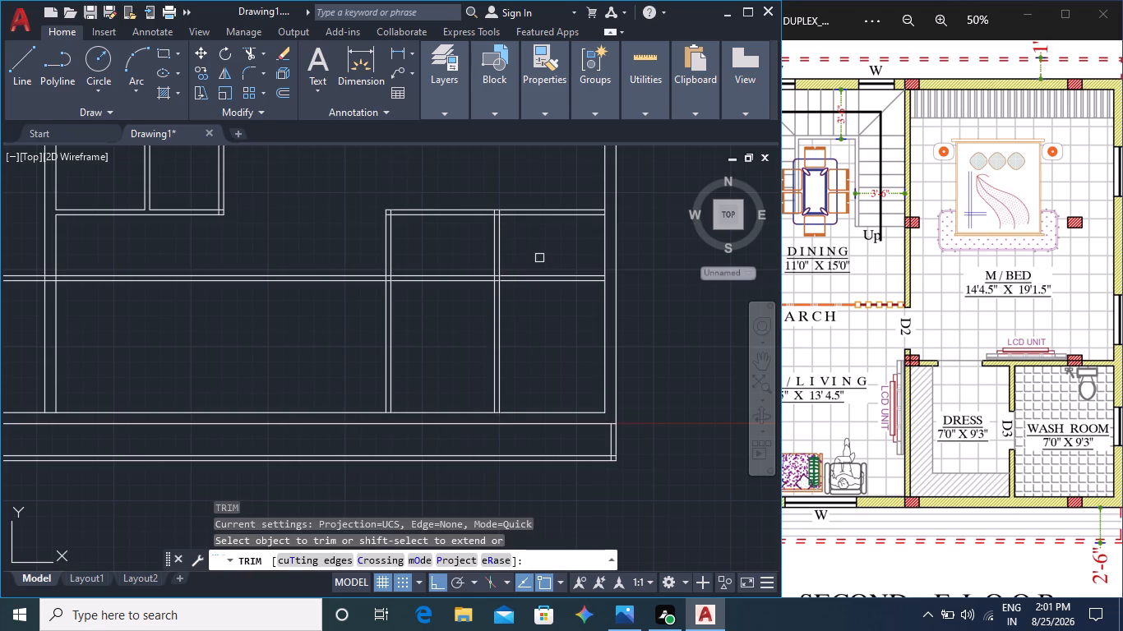
pyautogui.click(541, 257)
pyautogui.click(361, 244)
# Remove the leftover old upper wall lines and their short stubs above the dress and washroom.
pyautogui.click(537, 255)
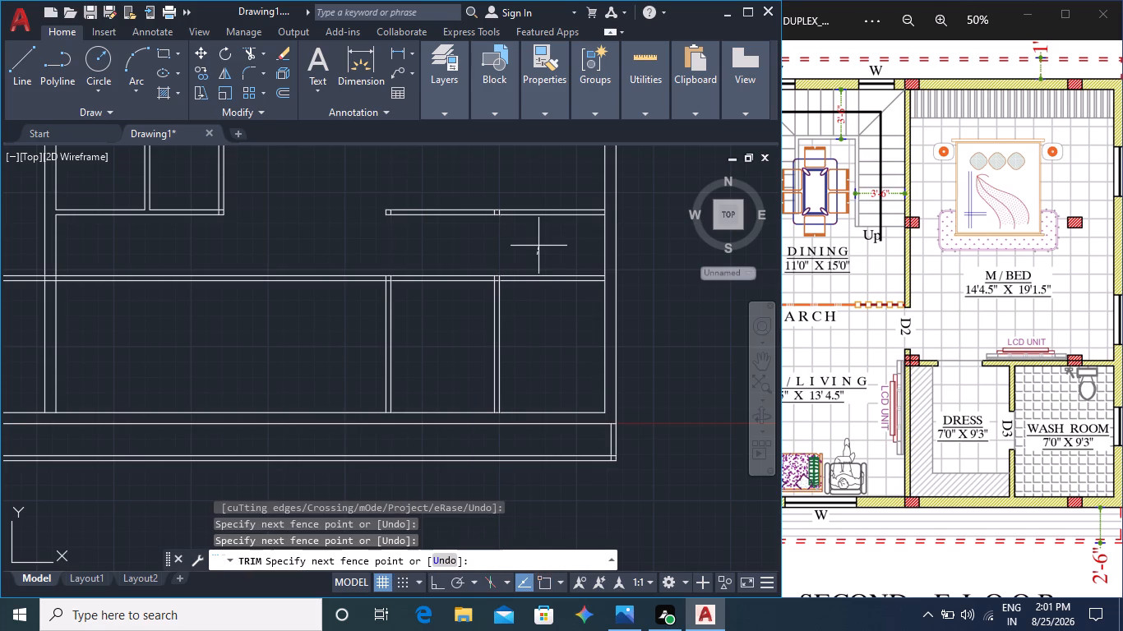
pyautogui.click(515, 192)
pyautogui.click(516, 228)
pyautogui.click(456, 198)
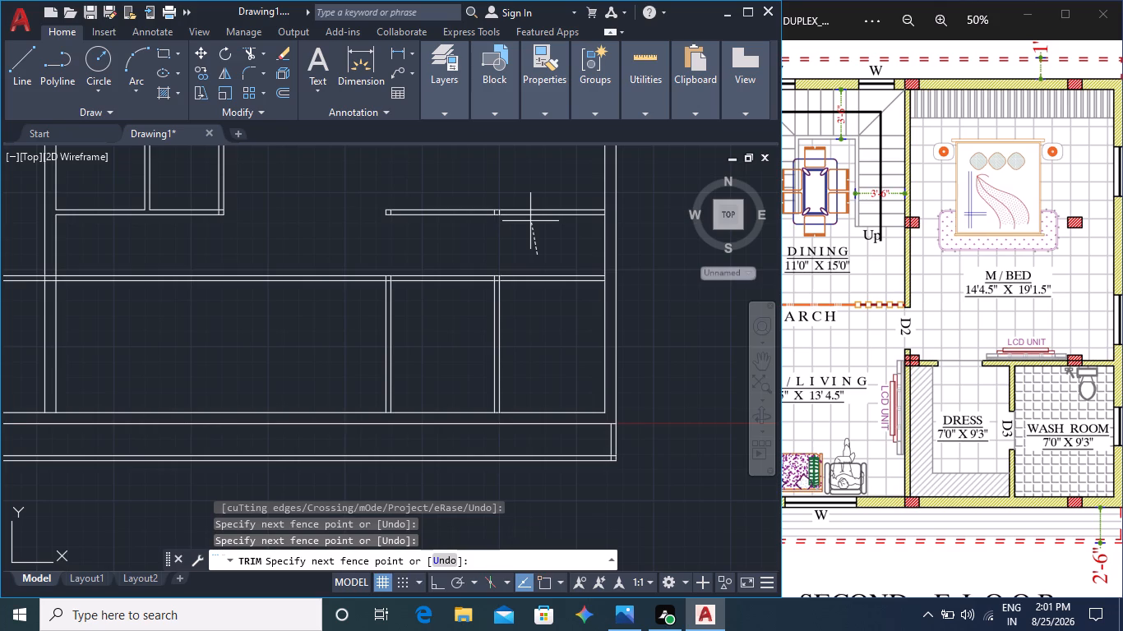
pyautogui.click(519, 207)
pyautogui.click(367, 214)
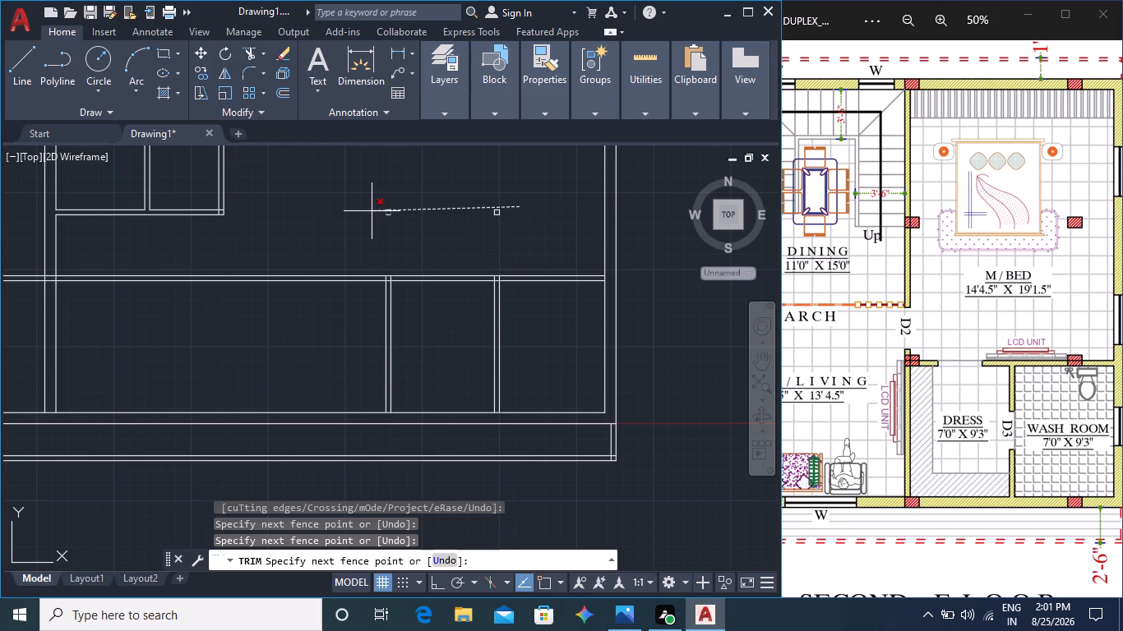
pyautogui.click(386, 201)
pyautogui.click(390, 222)
pyautogui.click(511, 233)
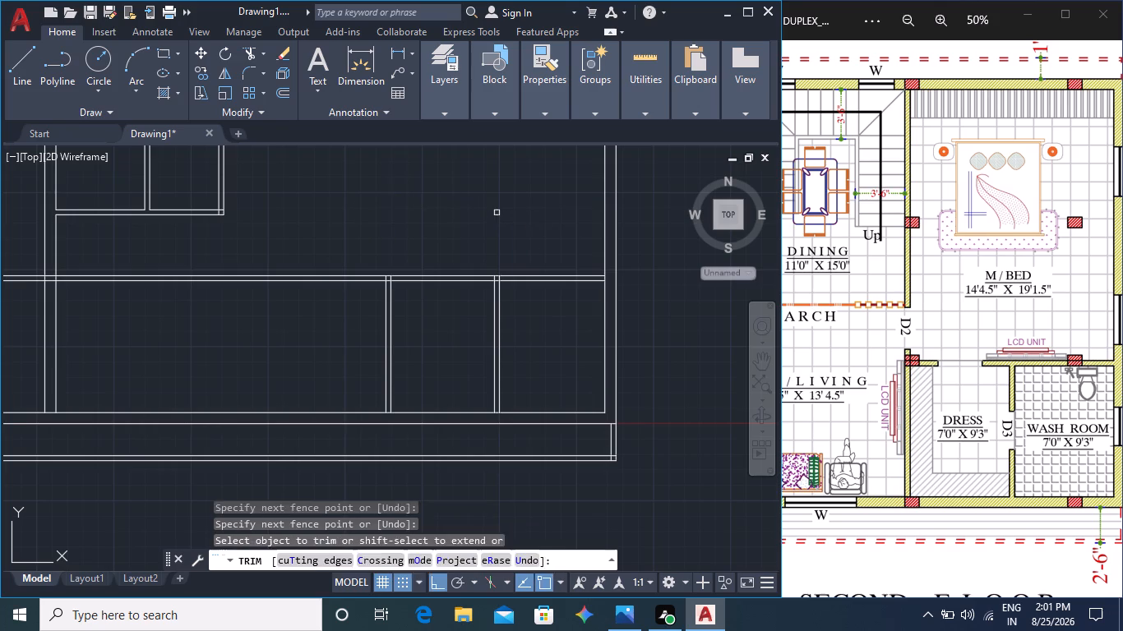
pyautogui.click(490, 208)
pyautogui.click(504, 223)
pyautogui.click(496, 210)
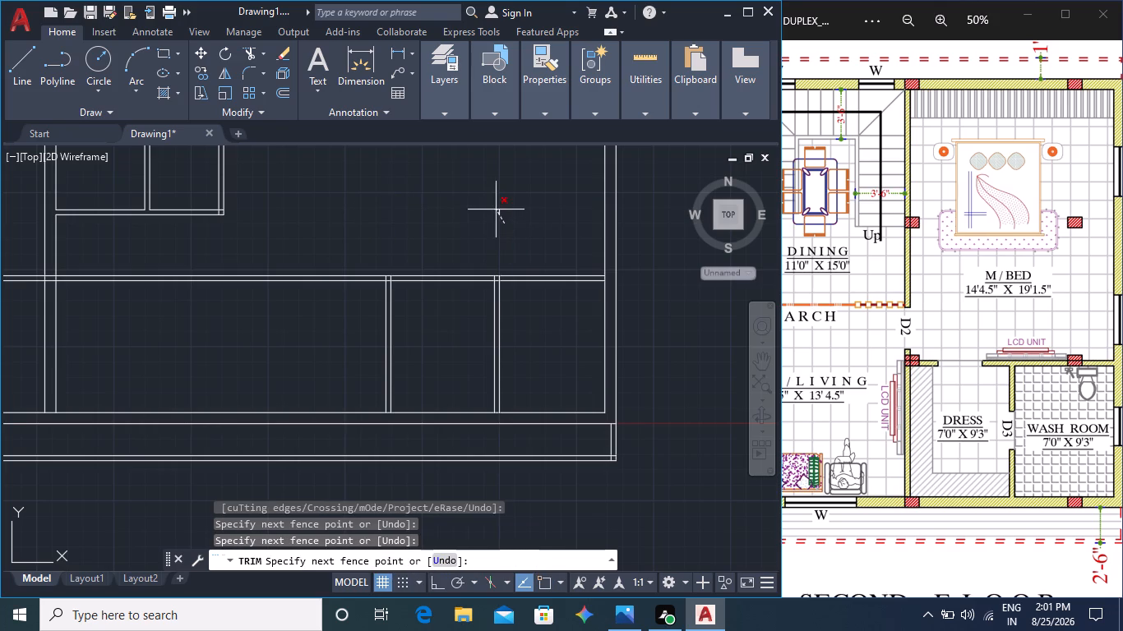
pyautogui.click(500, 213)
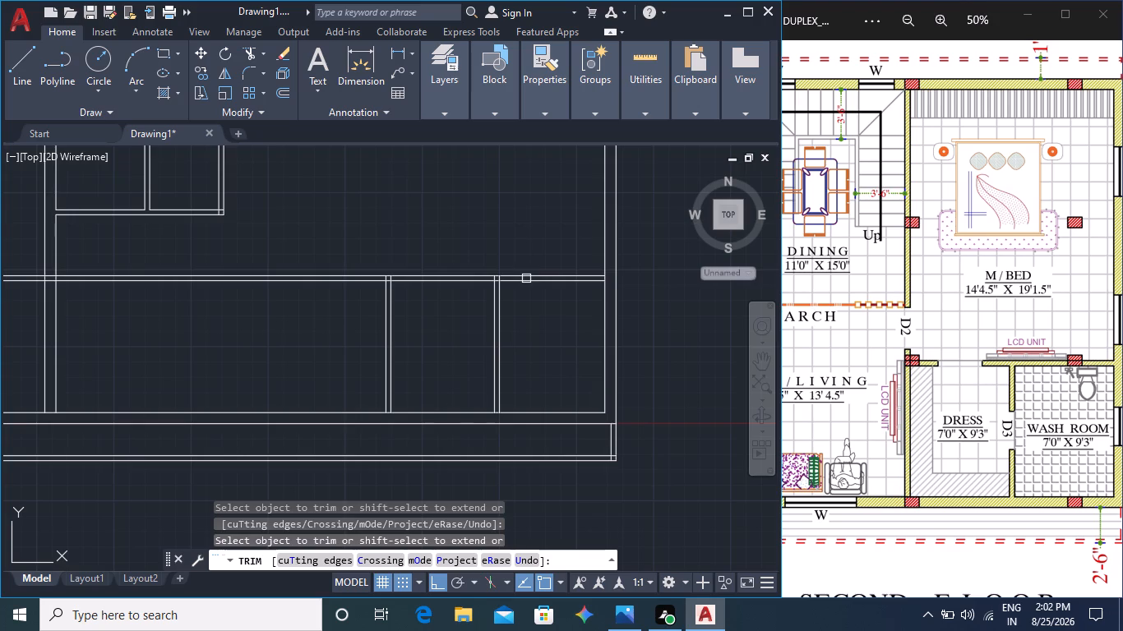
# Trim the overlapping lines where the dress and washroom partition meets the new top wall to open the junction.
pyautogui.scroll(3, 489, 279)
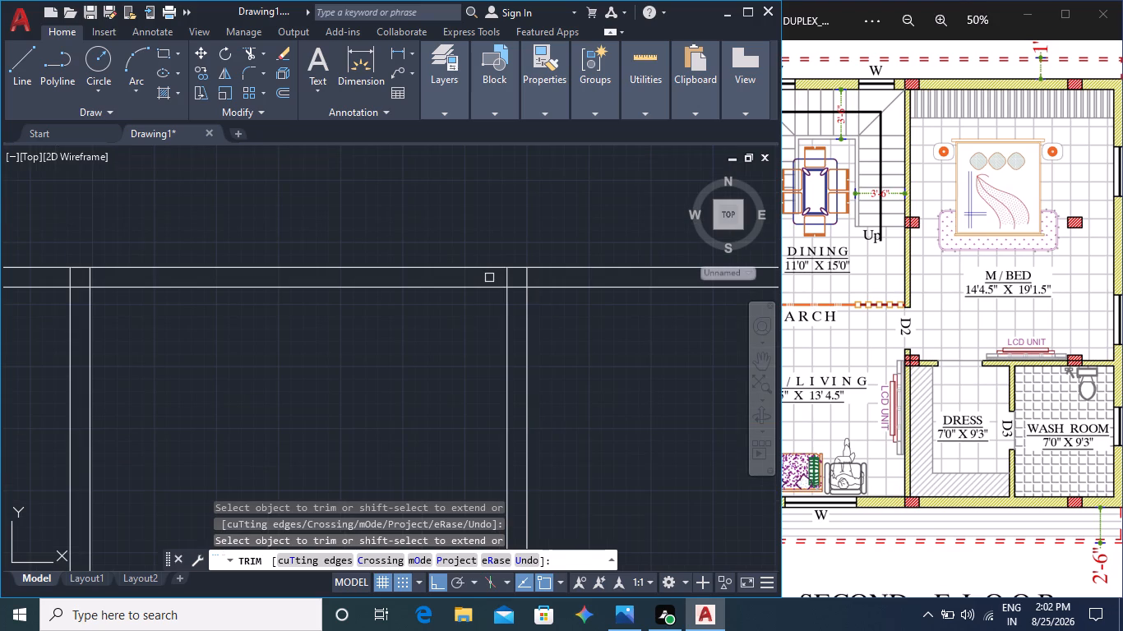
pyautogui.click(548, 279)
pyautogui.click(478, 274)
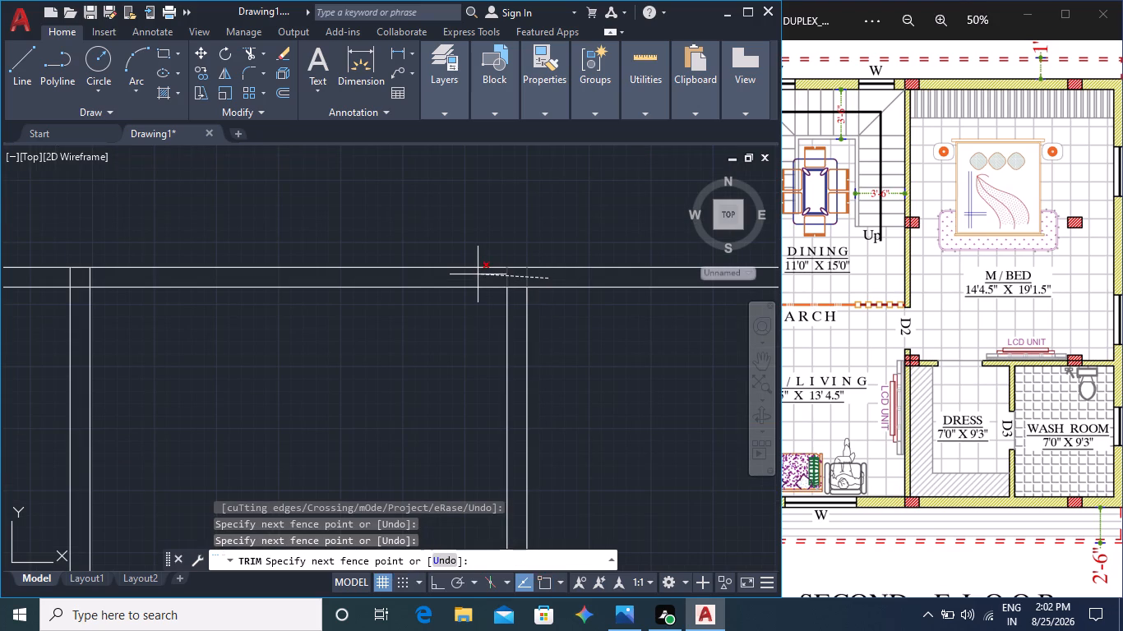
pyautogui.click(514, 281)
pyautogui.click(517, 316)
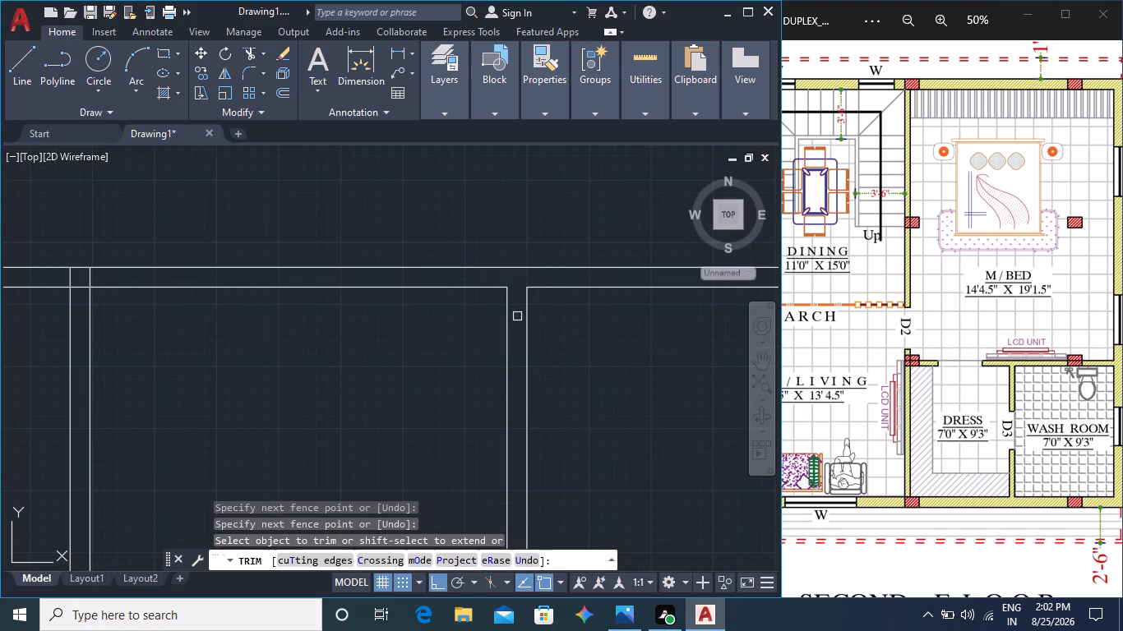
pyautogui.scroll(-2, 534, 322)
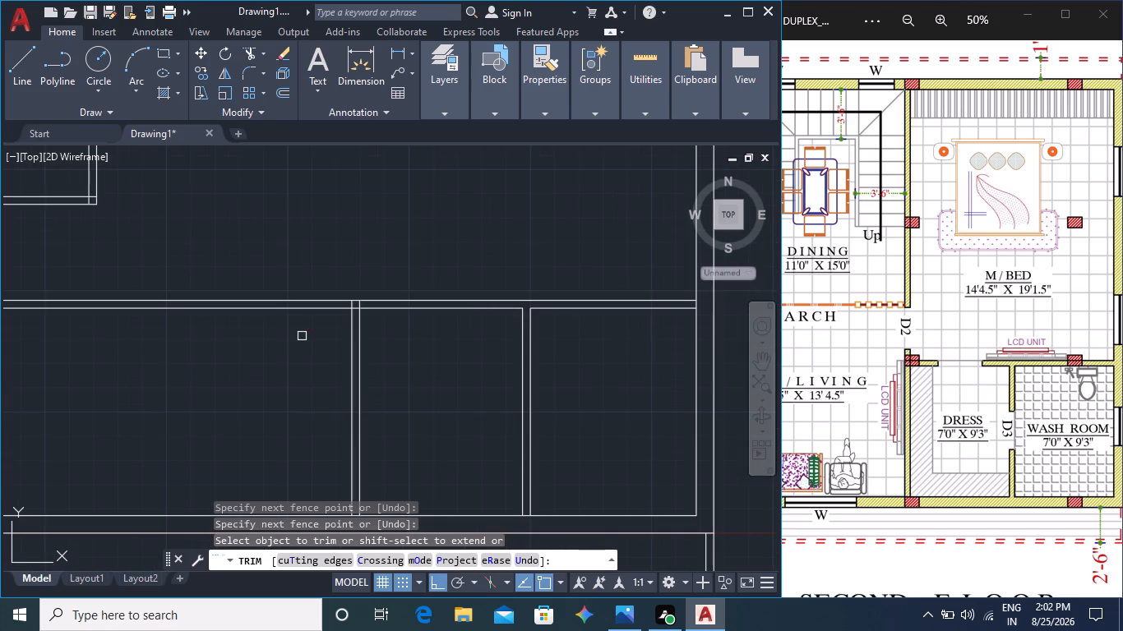
# Trim the bottom outer wall's inner line between the two partition lines to open that junction.
pyautogui.moveTo(438, 426); pyautogui.dragTo(440, 352, button='middle')
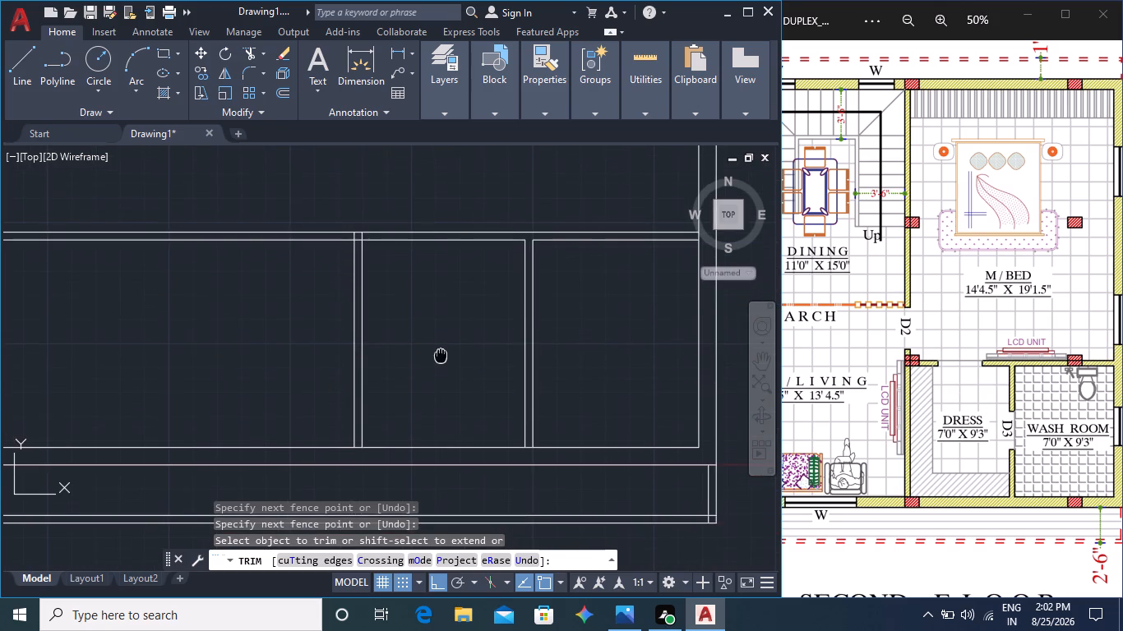
pyautogui.moveTo(445, 357); pyautogui.dragTo(435, 308, button='middle')
pyautogui.scroll(3, 349, 401)
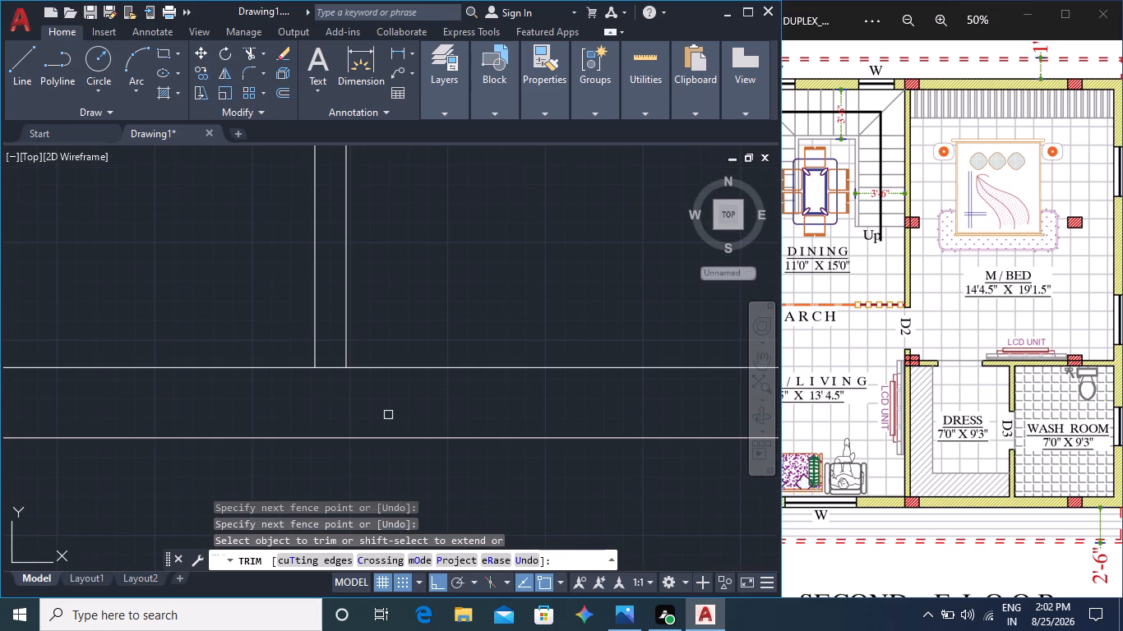
pyautogui.moveTo(598, 425); pyautogui.dragTo(136, 417, button='middle')
pyautogui.scroll(-2, 223, 434)
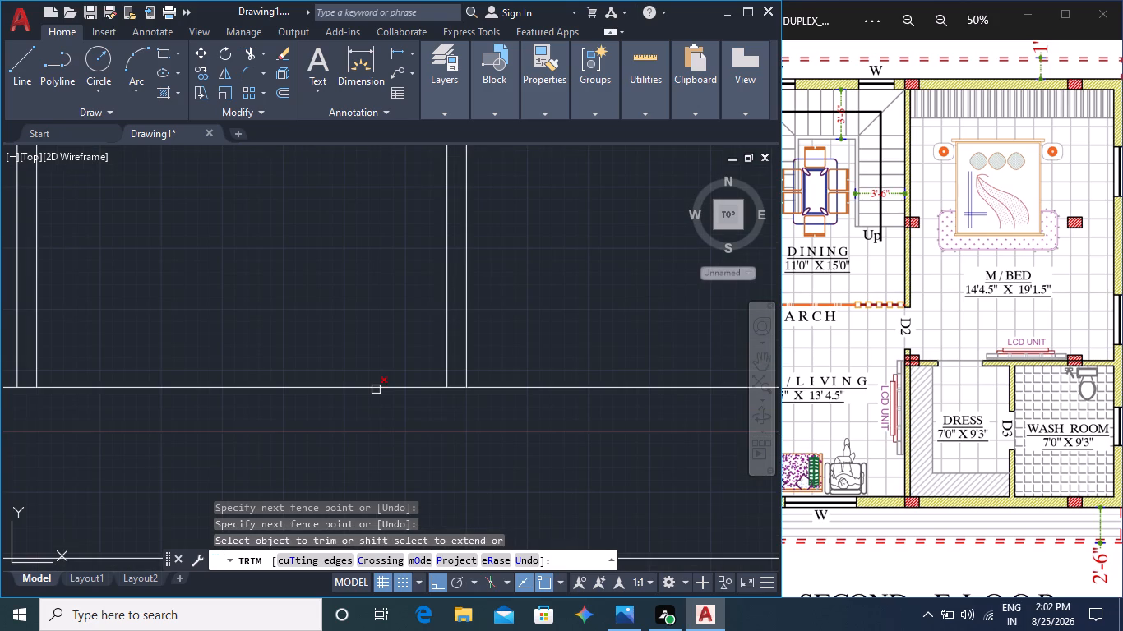
pyautogui.scroll(3, 477, 405)
pyautogui.click(395, 315)
pyautogui.click(401, 398)
pyautogui.scroll(-3, 404, 417)
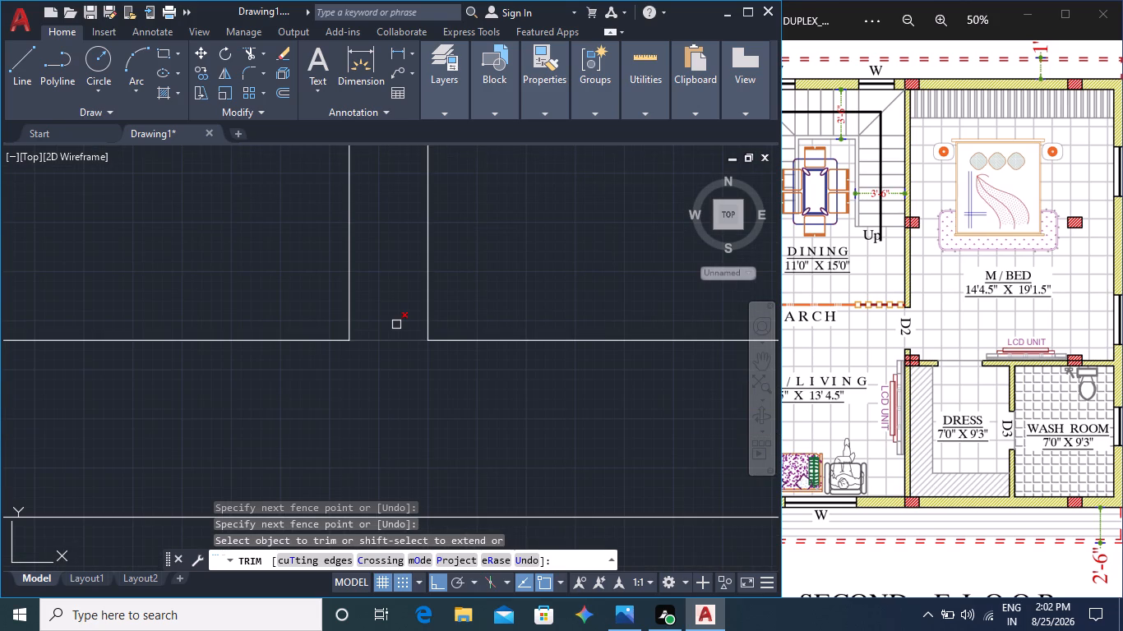
pyautogui.moveTo(469, 436); pyautogui.dragTo(418, 422, button='middle')
pyautogui.scroll(-3, 455, 430)
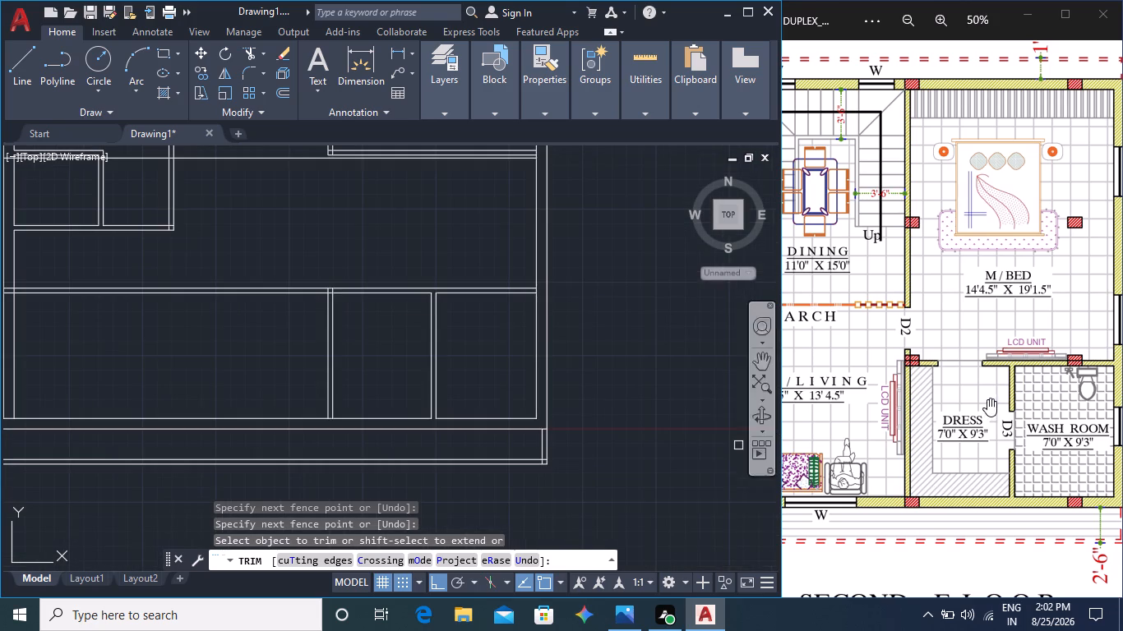
# Trim the two new wall lines crossing the hall, between the hall's left wall and the dress room wall.
pyautogui.middleClick(987, 398)
pyautogui.moveTo(996, 402); pyautogui.dragTo(925, 401, button='middle')
pyautogui.middleClick(566, 372)
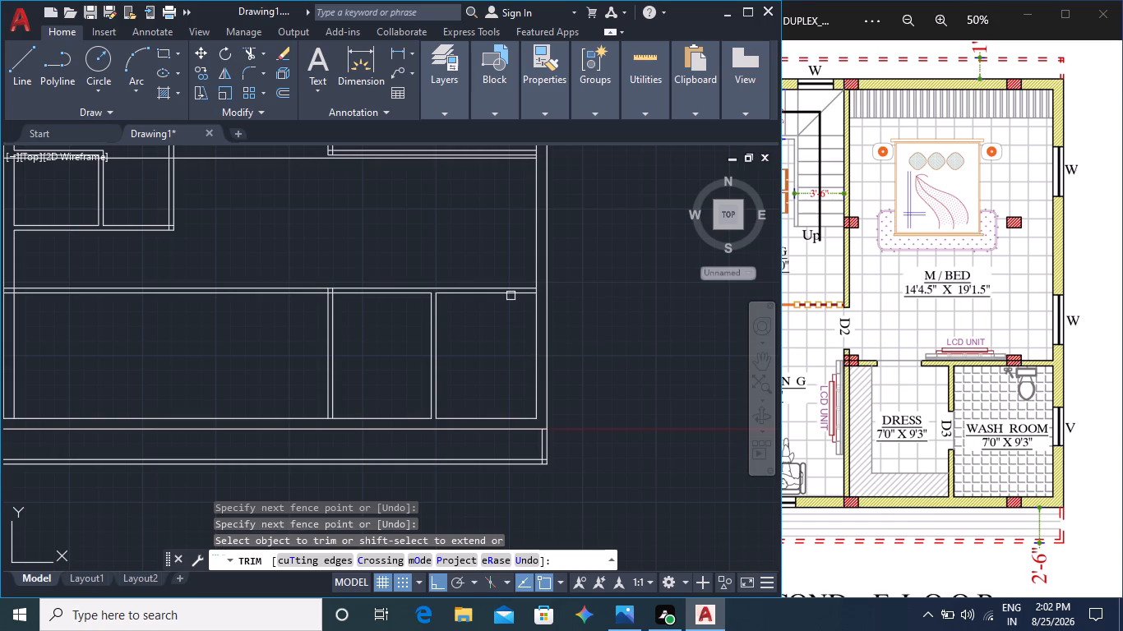
pyautogui.moveTo(479, 360); pyautogui.dragTo(609, 314, button='middle')
pyautogui.moveTo(499, 330); pyautogui.dragTo(523, 330, button='middle')
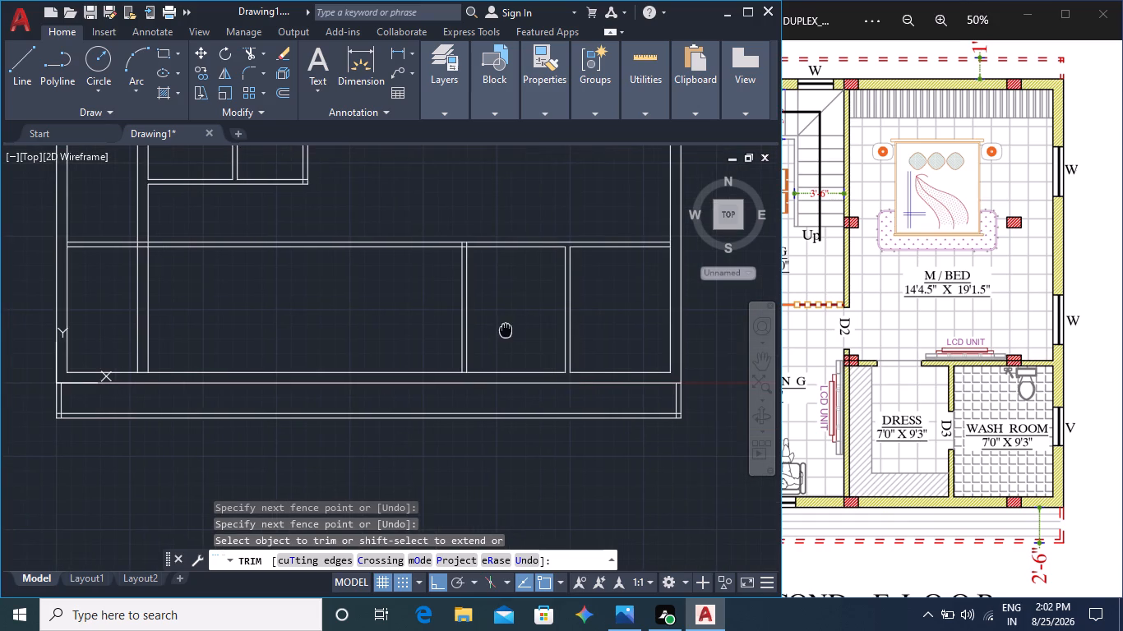
pyautogui.moveTo(523, 330); pyautogui.dragTo(551, 330, button='middle')
pyautogui.moveTo(884, 345); pyautogui.dragTo(941, 349, button='middle')
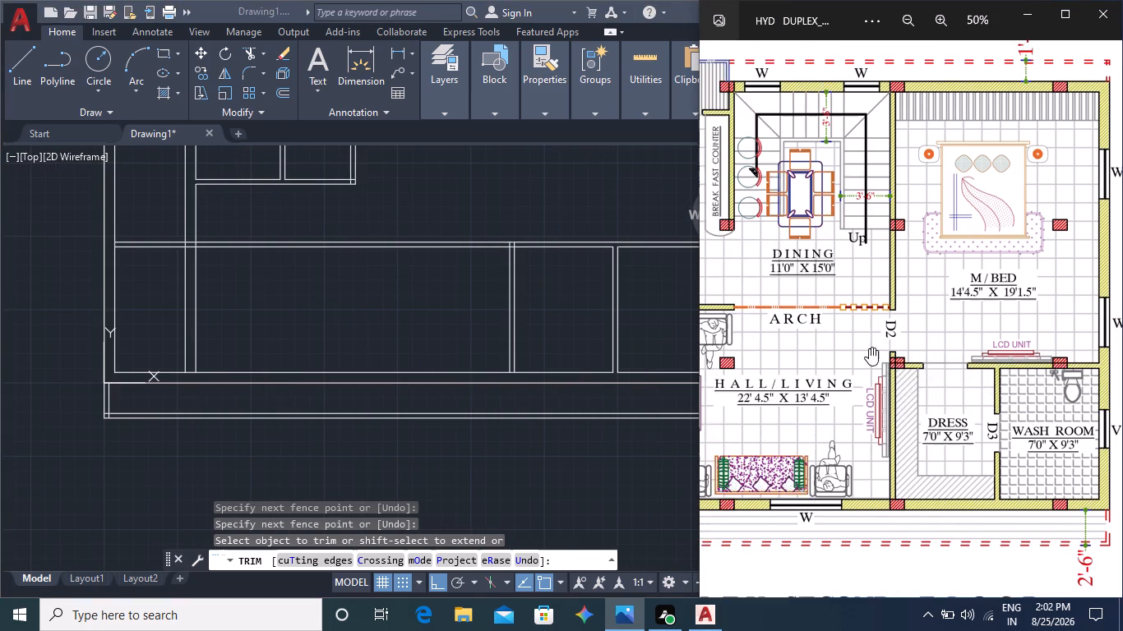
pyautogui.moveTo(869, 348); pyautogui.dragTo(959, 351, button='middle')
pyautogui.click(460, 293)
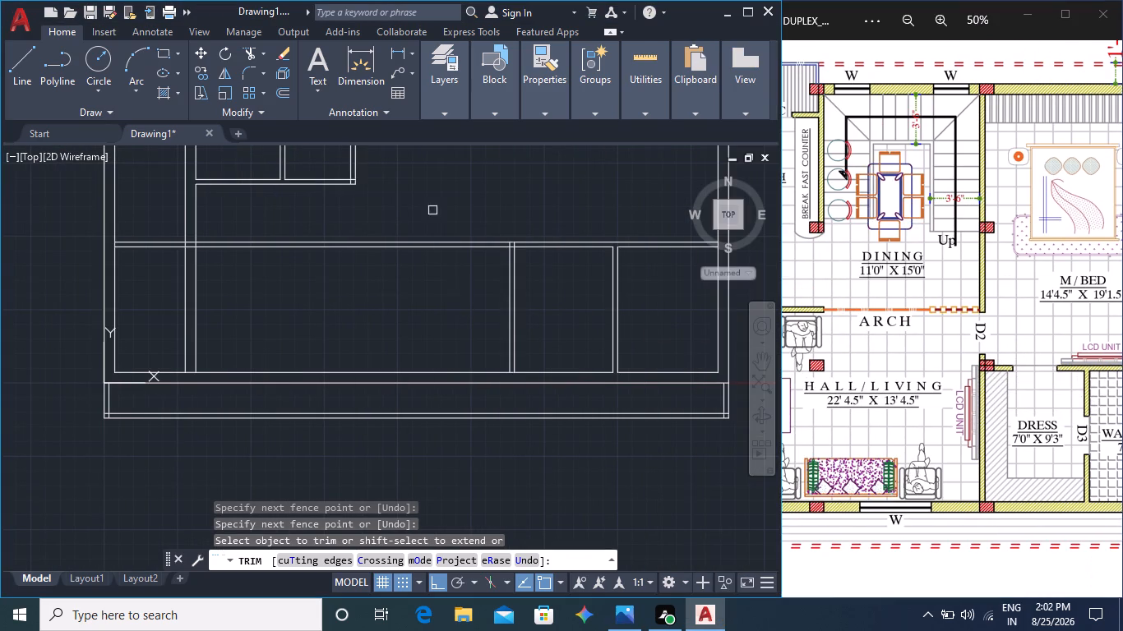
pyautogui.click(452, 305)
pyautogui.click(415, 198)
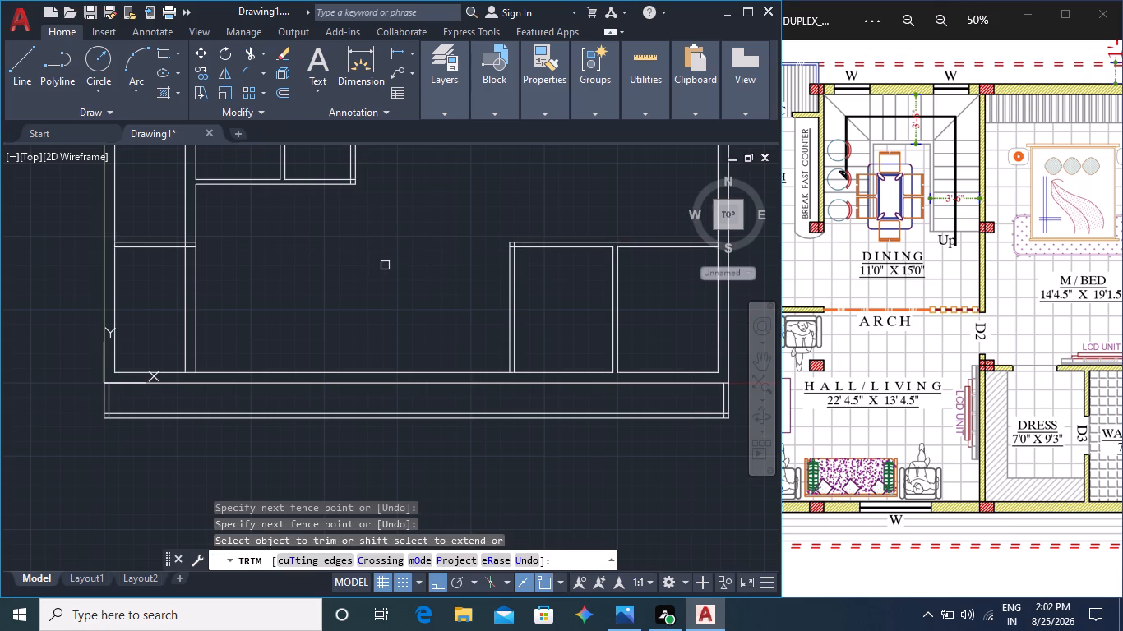
# Examine the hall, pooja and dining layout in the reference plan against the drawn hall area.
pyautogui.middleClick(851, 342)
pyautogui.moveTo(839, 342); pyautogui.dragTo(908, 347, button='middle')
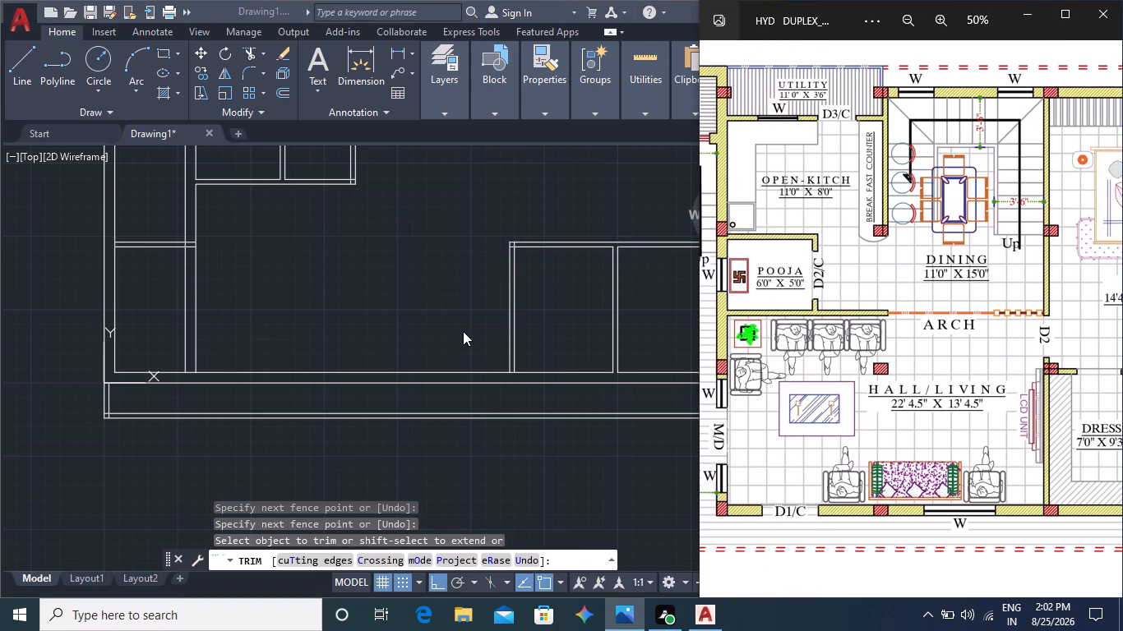
pyautogui.moveTo(419, 316); pyautogui.dragTo(395, 330, button='middle')
pyautogui.moveTo(401, 319); pyautogui.dragTo(365, 339, button='middle')
pyautogui.moveTo(383, 320); pyautogui.dragTo(349, 344, button='middle')
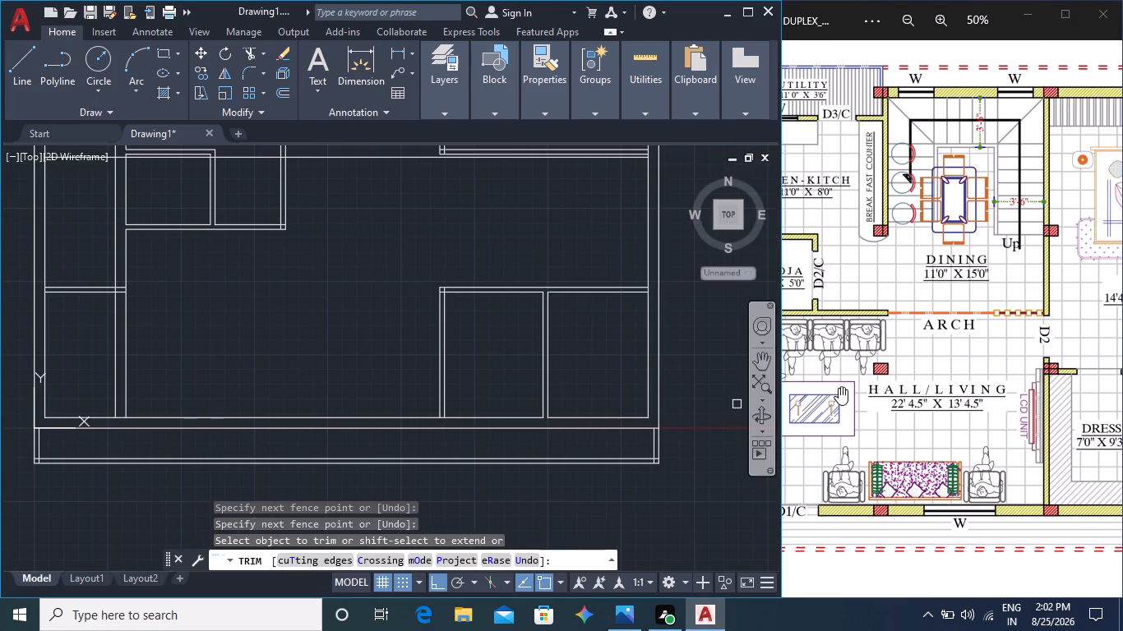
pyautogui.middleClick(867, 380)
pyautogui.moveTo(312, 237); pyautogui.dragTo(336, 341, button='middle')
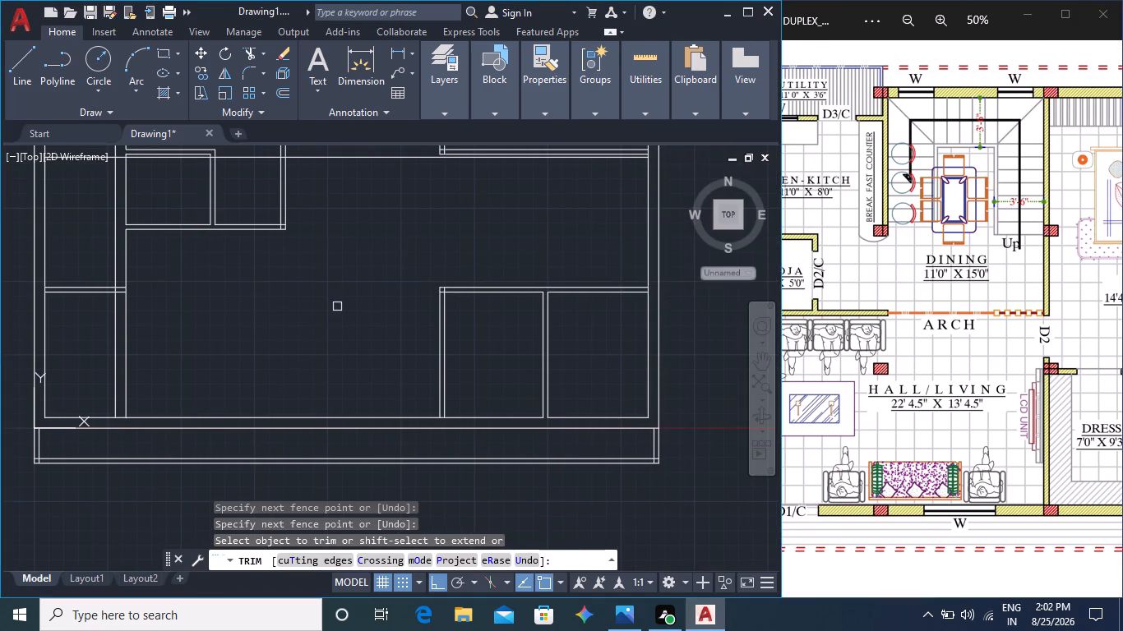
# Trim the stray horizontal line where it crosses the hall, the area beside the pooja room and the pooja room interior.
pyautogui.moveTo(347, 341); pyautogui.dragTo(372, 434, button='middle')
pyautogui.middleClick(1079, 394)
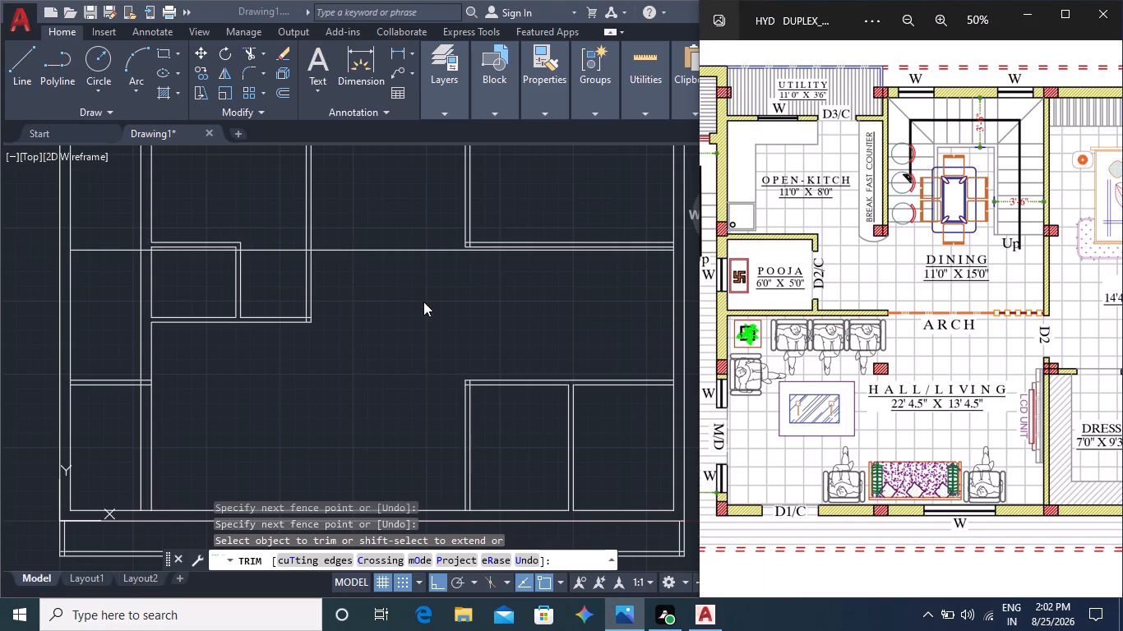
pyautogui.moveTo(399, 290); pyautogui.dragTo(394, 373, button='middle')
pyautogui.moveTo(400, 306); pyautogui.dragTo(395, 385, button='middle')
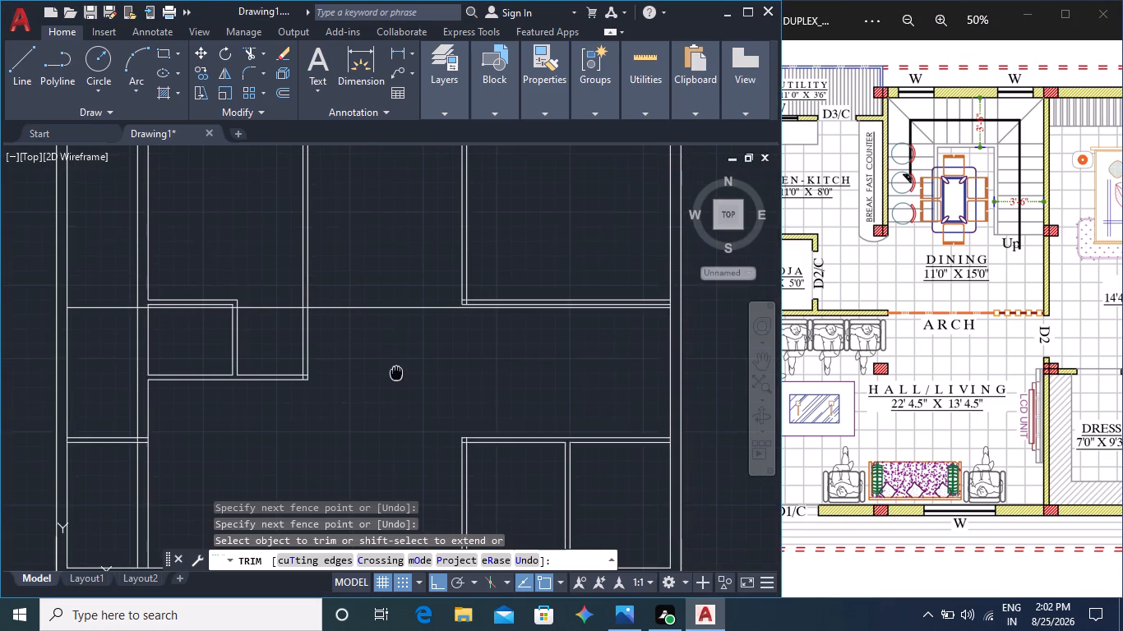
pyautogui.click(381, 329)
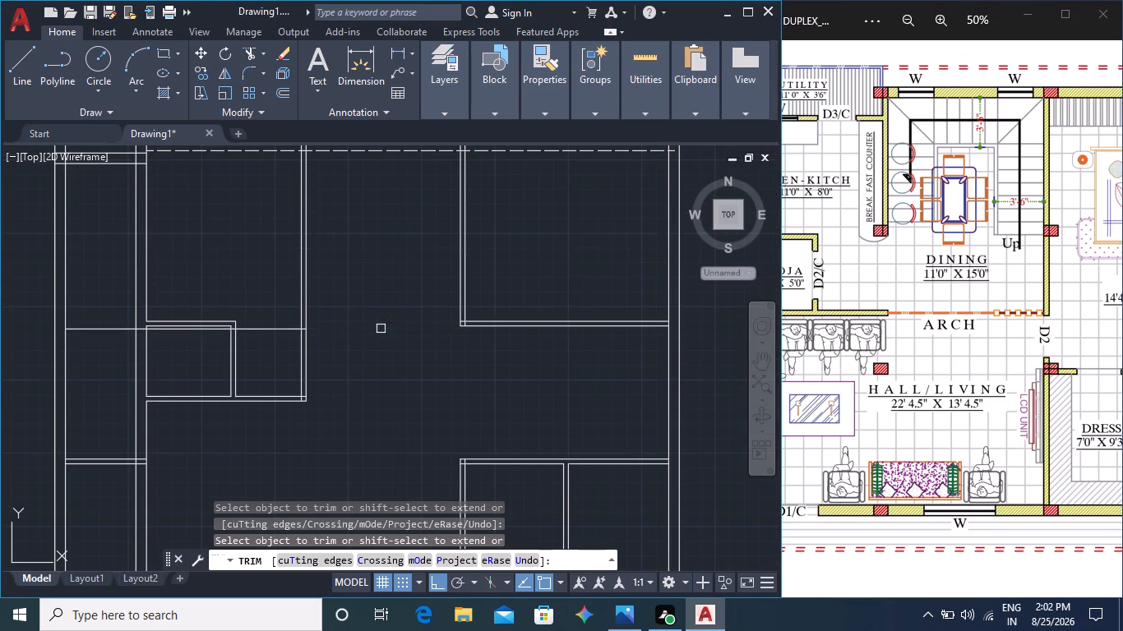
pyautogui.click(260, 330)
pyautogui.scroll(4, 164, 335)
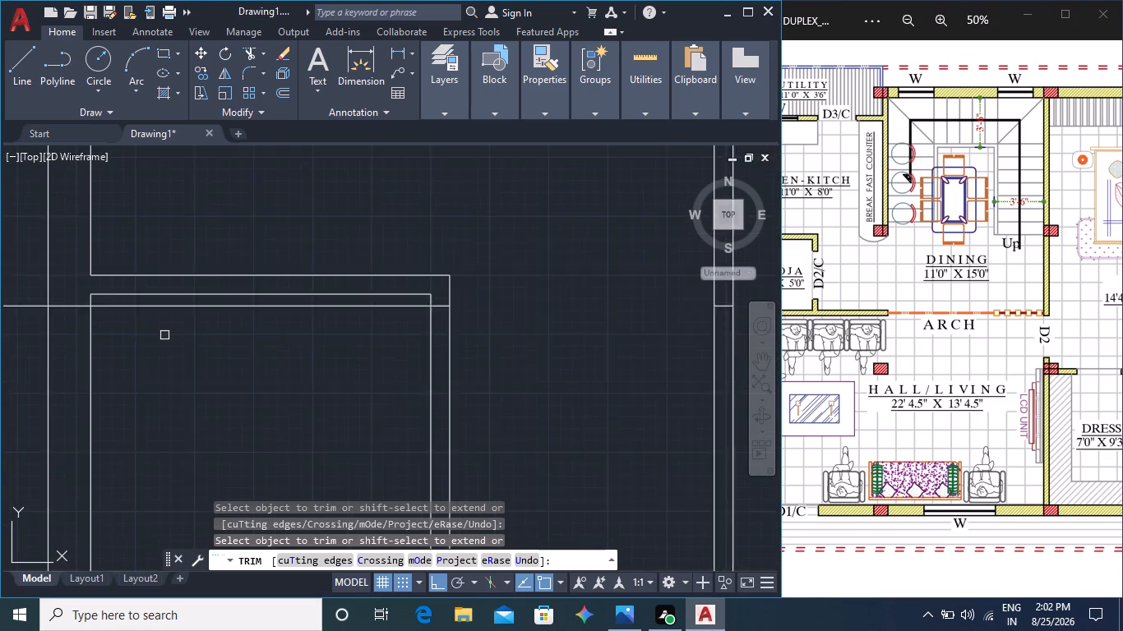
pyautogui.click(129, 286)
# Trim the same stray horizontal line where it runs through the double-line walls west of the pooja room.
pyautogui.scroll(-3, 114, 310)
pyautogui.moveTo(132, 315); pyautogui.dragTo(443, 346, button='middle')
pyautogui.scroll(4, 361, 348)
pyautogui.click(626, 353)
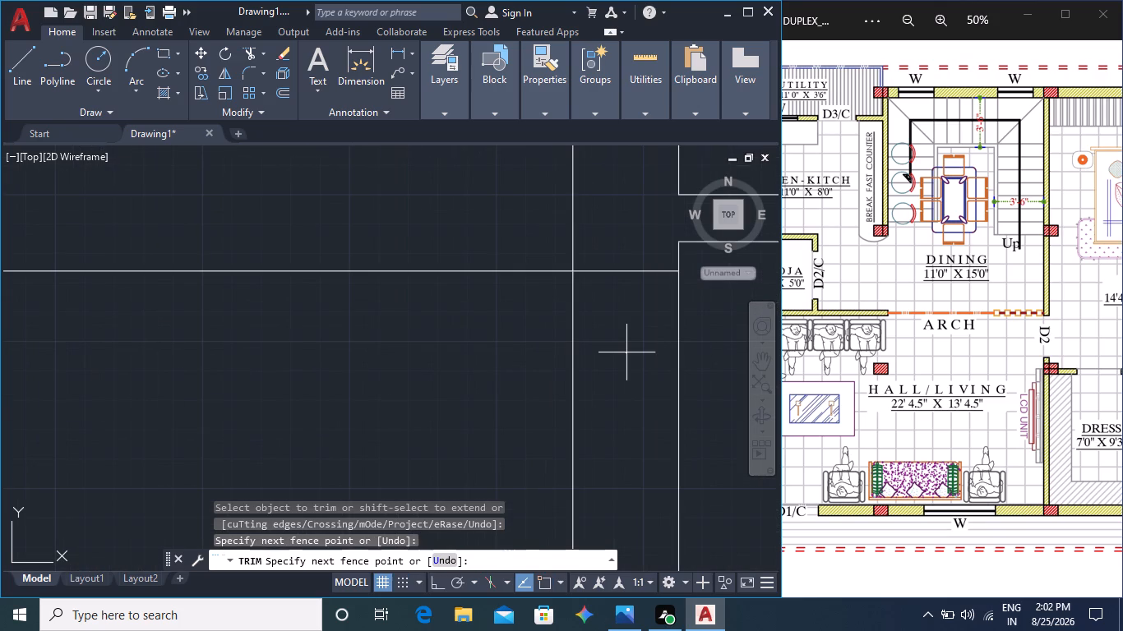
pyautogui.click(610, 176)
pyautogui.click(423, 378)
pyautogui.click(335, 159)
pyautogui.scroll(-4, 388, 298)
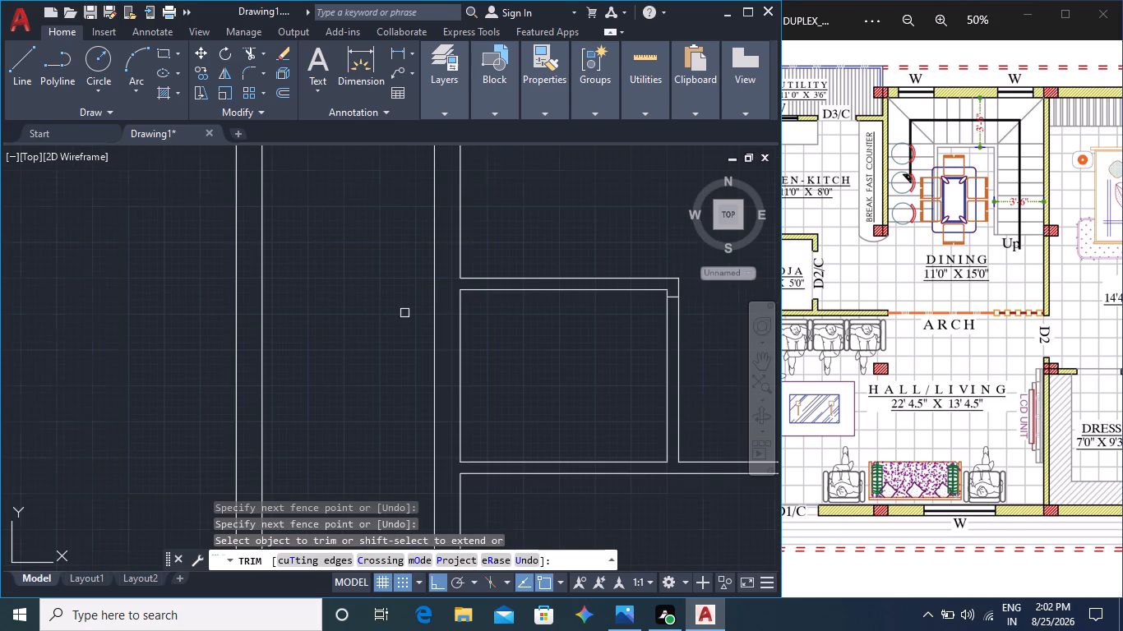
# Trim the short leftover pieces of the stray line inside the pooja room's east wall and the kitchen–dining wall.
pyautogui.moveTo(676, 348); pyautogui.dragTo(462, 346, button='middle')
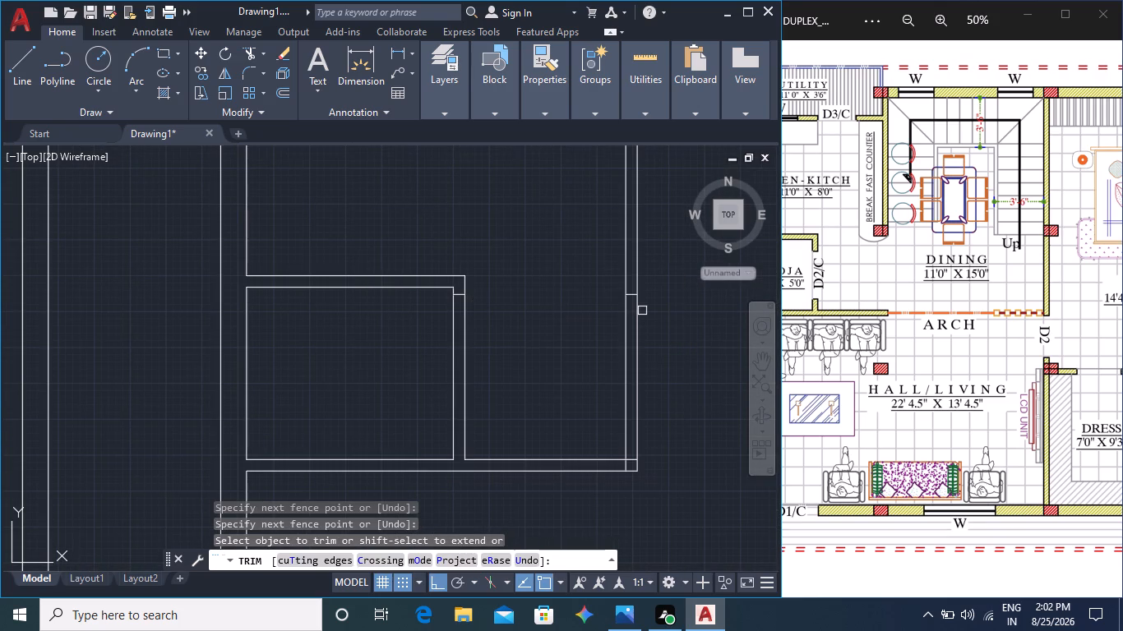
pyautogui.scroll(5, 447, 302)
pyautogui.click(507, 307)
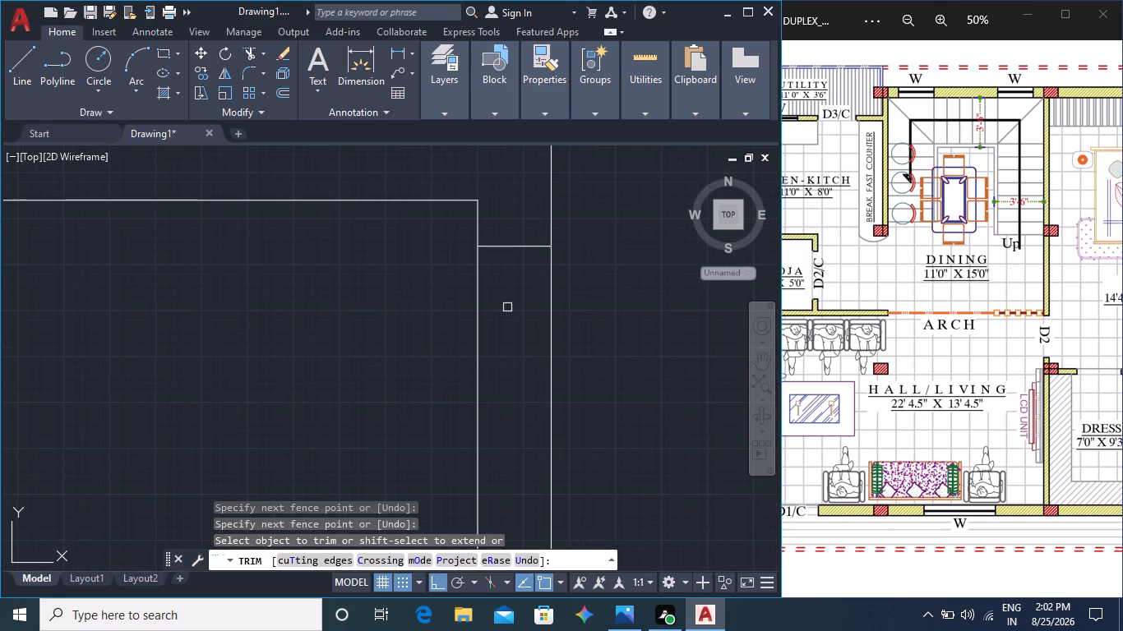
pyautogui.click(501, 200)
pyautogui.scroll(-4, 518, 273)
pyautogui.moveTo(631, 308); pyautogui.dragTo(412, 310, button='middle')
pyautogui.scroll(6, 495, 309)
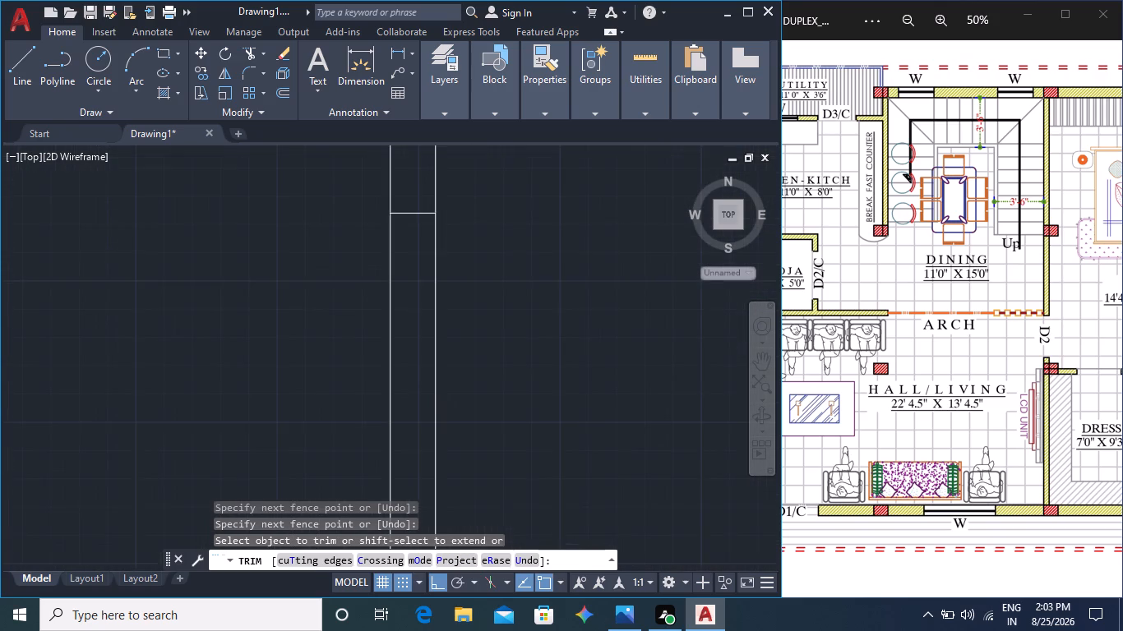
pyautogui.moveTo(344, 260); pyautogui.dragTo(574, 410, button='middle')
pyautogui.scroll(-3, 437, 309)
pyautogui.moveTo(427, 305); pyautogui.dragTo(448, 381, button='middle')
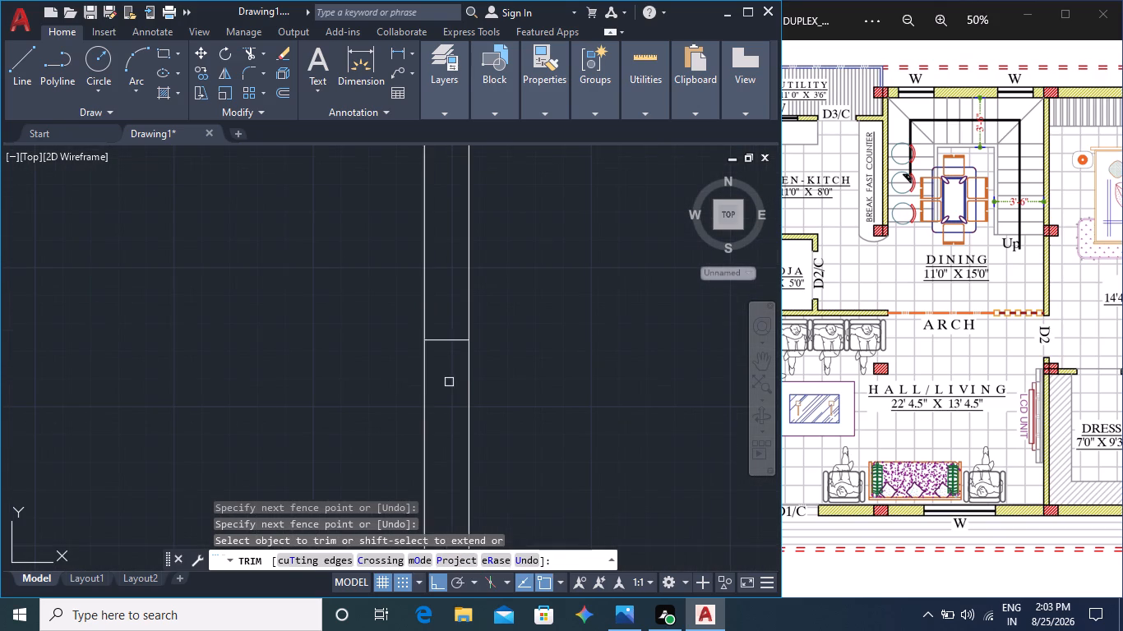
pyautogui.click(451, 381)
pyautogui.click(450, 306)
# Trim the kitchen–dining wall's inner line where it overlaps the pooja room's bottom wall at their corner.
pyautogui.scroll(-4, 476, 353)
pyautogui.scroll(-4, 540, 394)
pyautogui.moveTo(597, 403); pyautogui.dragTo(537, 389, button='middle')
pyautogui.middleClick(880, 383)
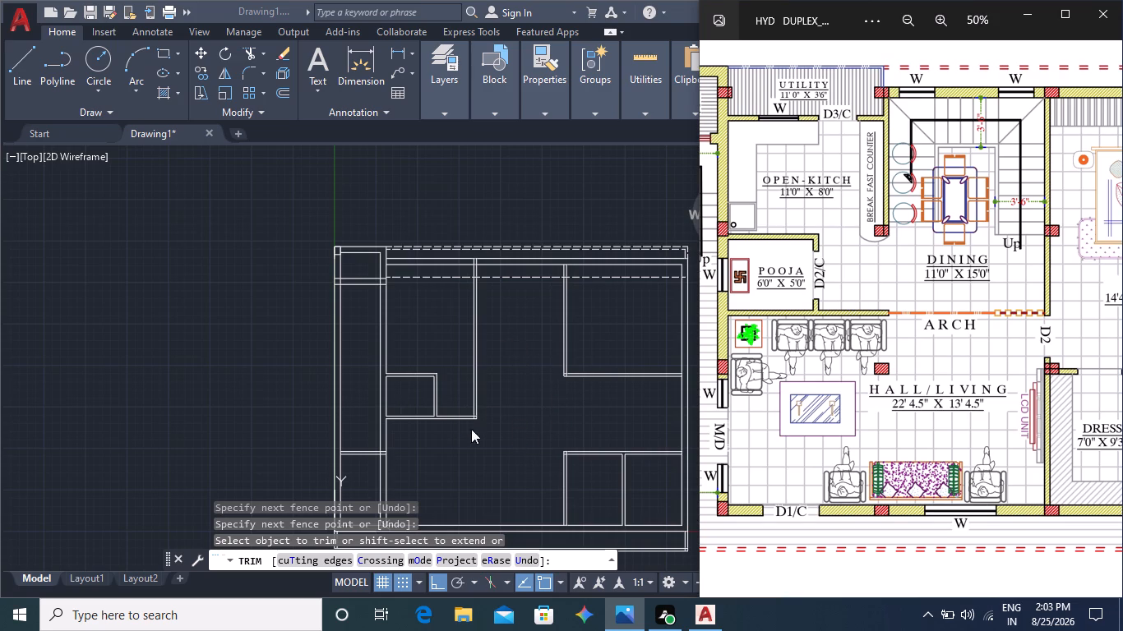
pyautogui.moveTo(506, 446); pyautogui.dragTo(518, 413, button='middle')
pyautogui.moveTo(510, 435); pyautogui.dragTo(497, 358, button='middle')
pyautogui.middleClick(901, 429)
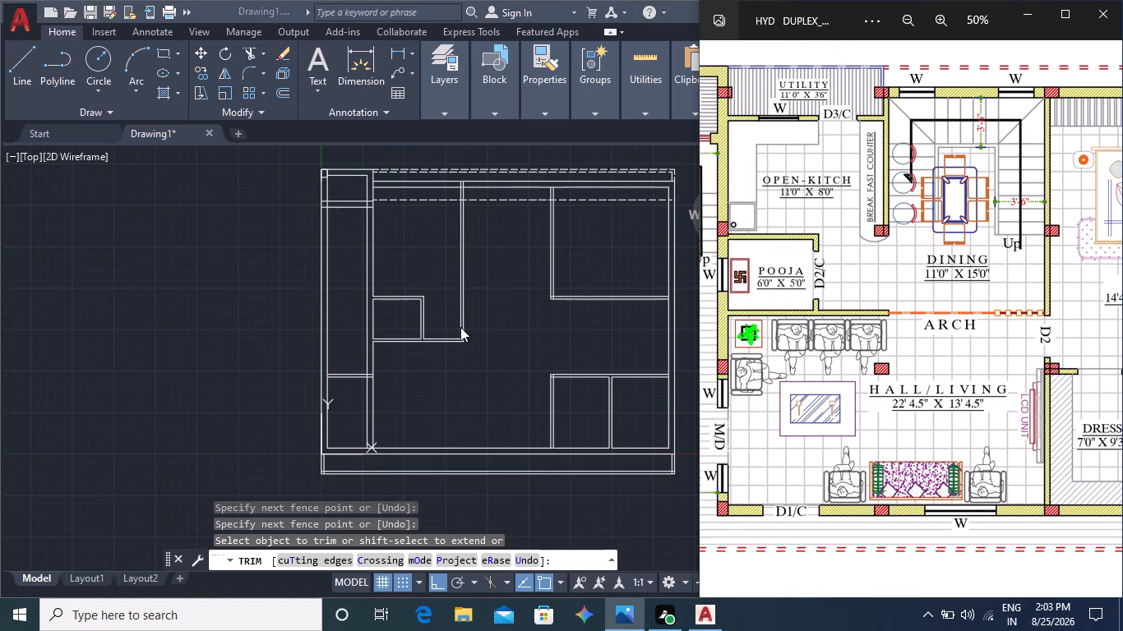
pyautogui.scroll(6, 455, 335)
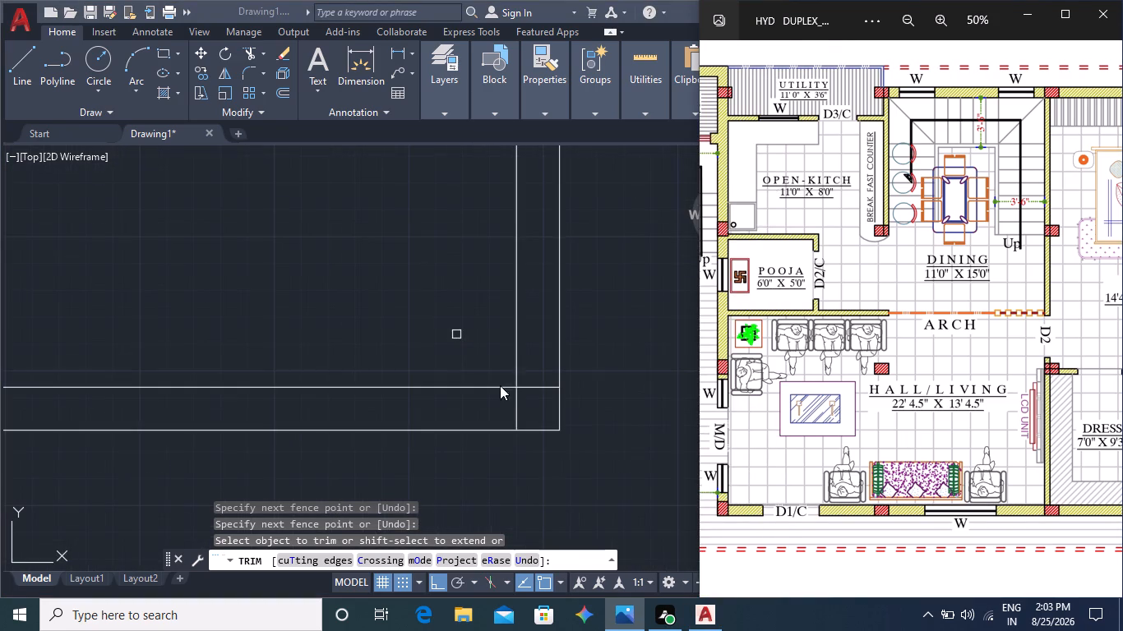
pyautogui.write('tr')
pyautogui.press('Return')
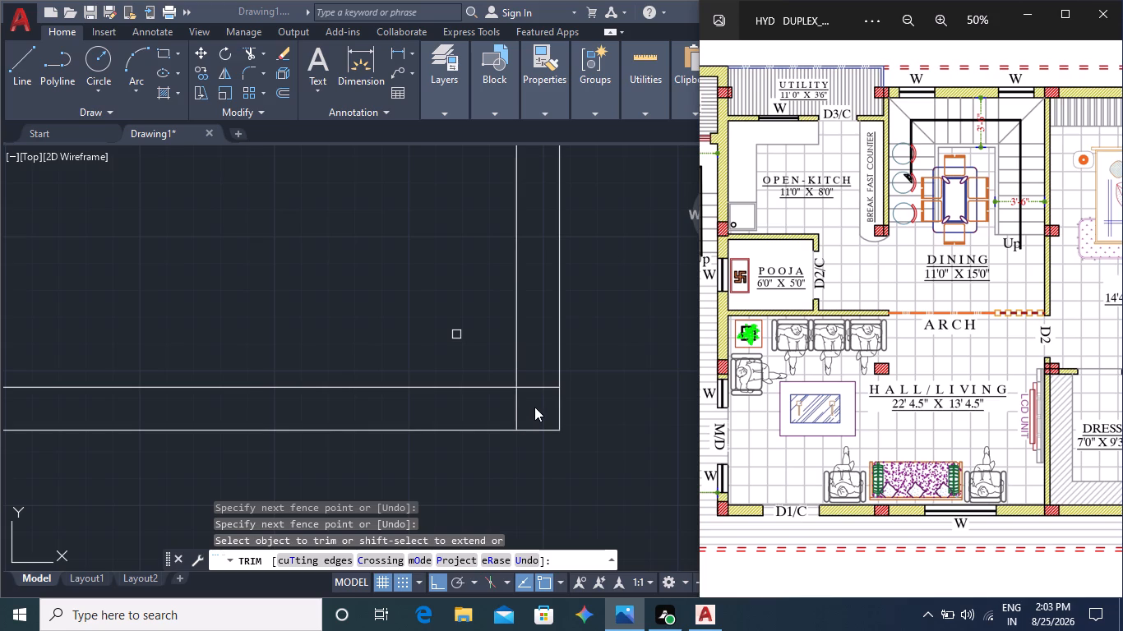
pyautogui.click(534, 407)
pyautogui.click(530, 411)
pyautogui.click(486, 408)
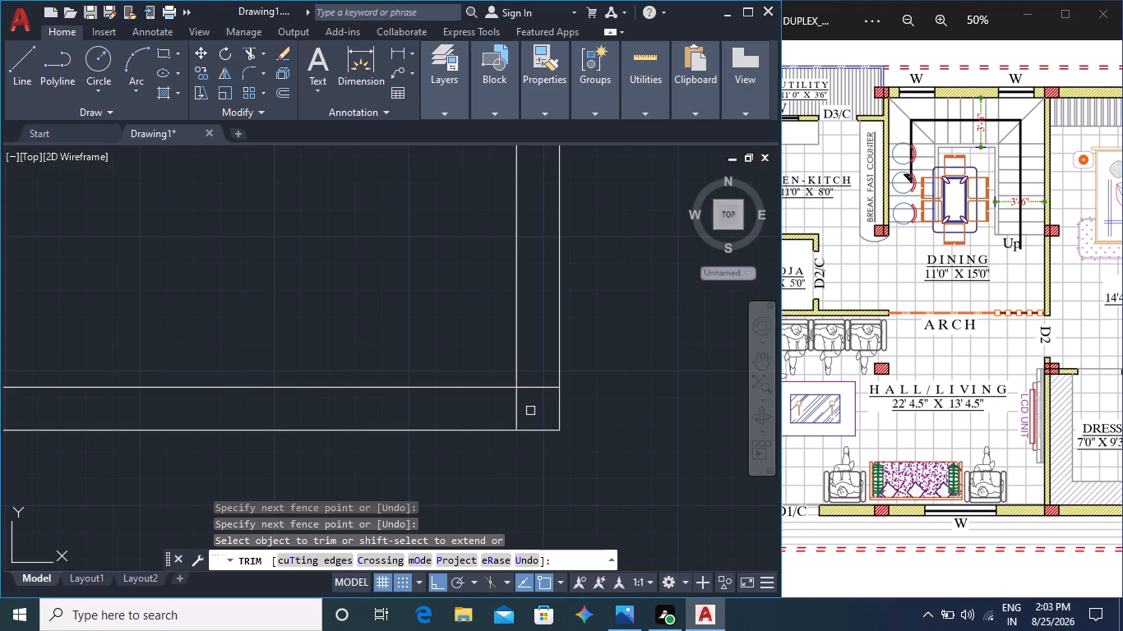
pyautogui.scroll(-2, 532, 368)
pyautogui.press('Escape')
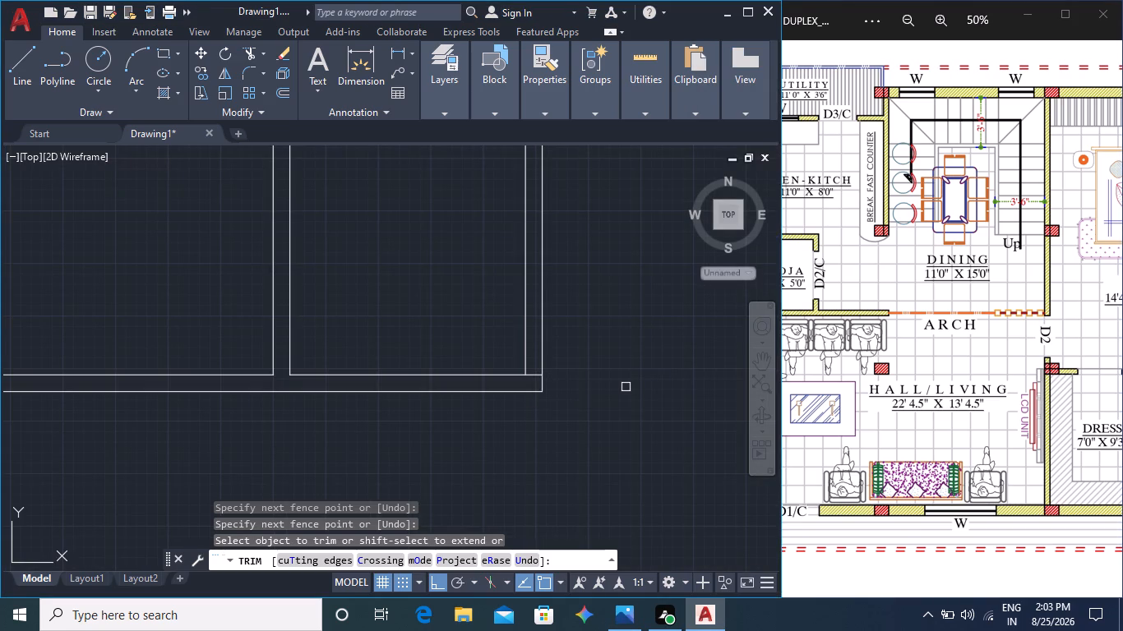
# Shorten the kitchen–dining wall's outer line to end at the upper line of the pooja room's bottom wall.
pyautogui.click(542, 359)
pyautogui.click(525, 366)
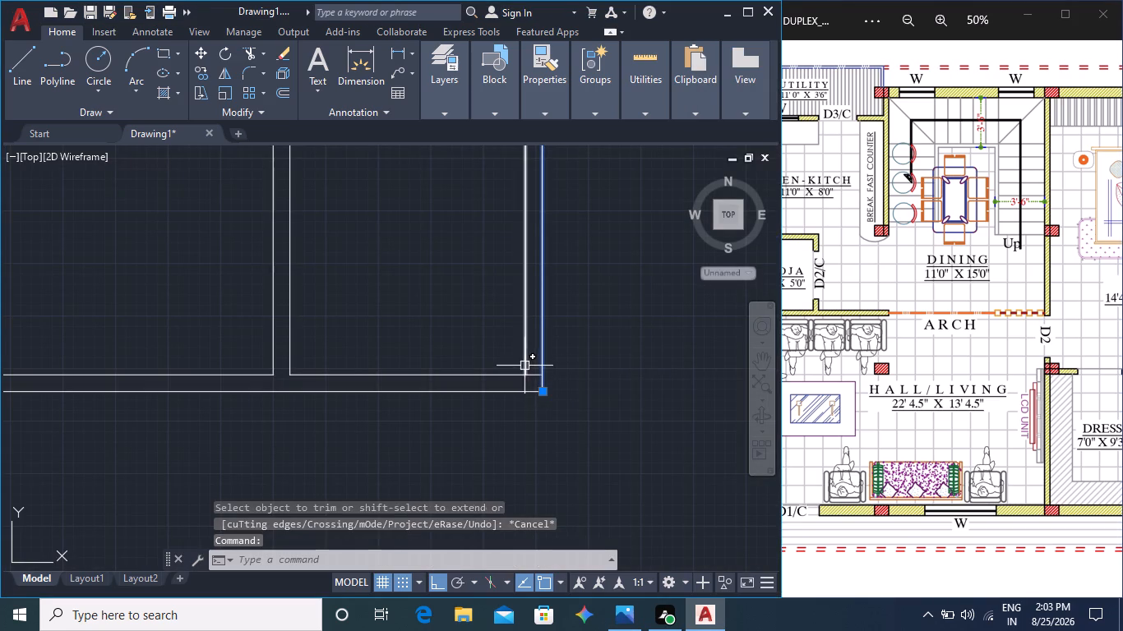
pyautogui.click(540, 389)
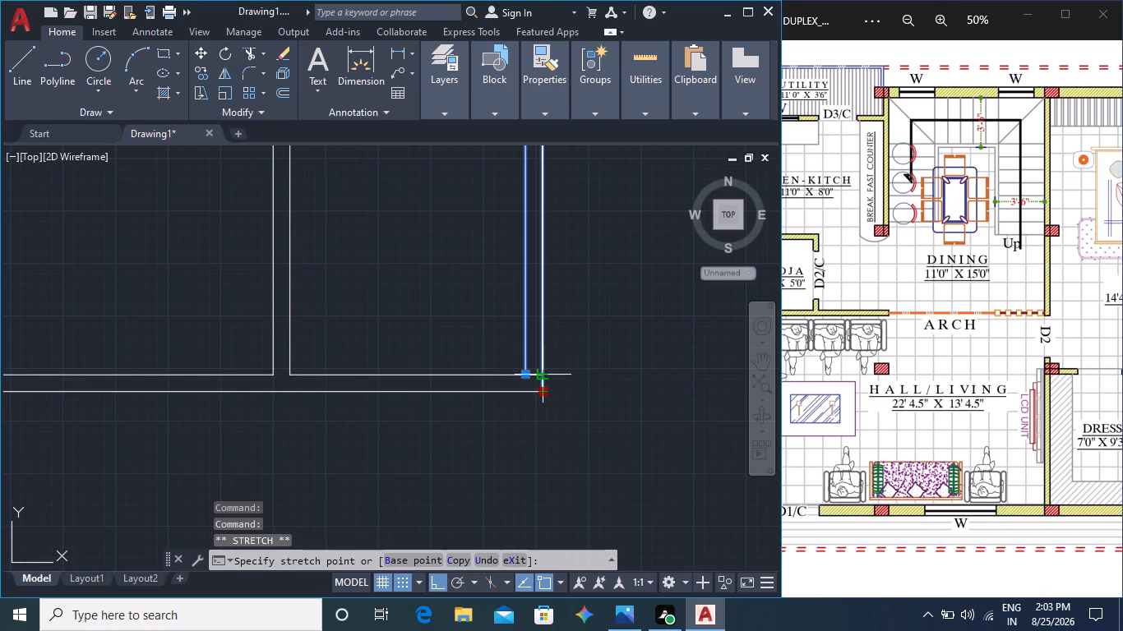
pyautogui.click(539, 378)
pyautogui.press('Escape')
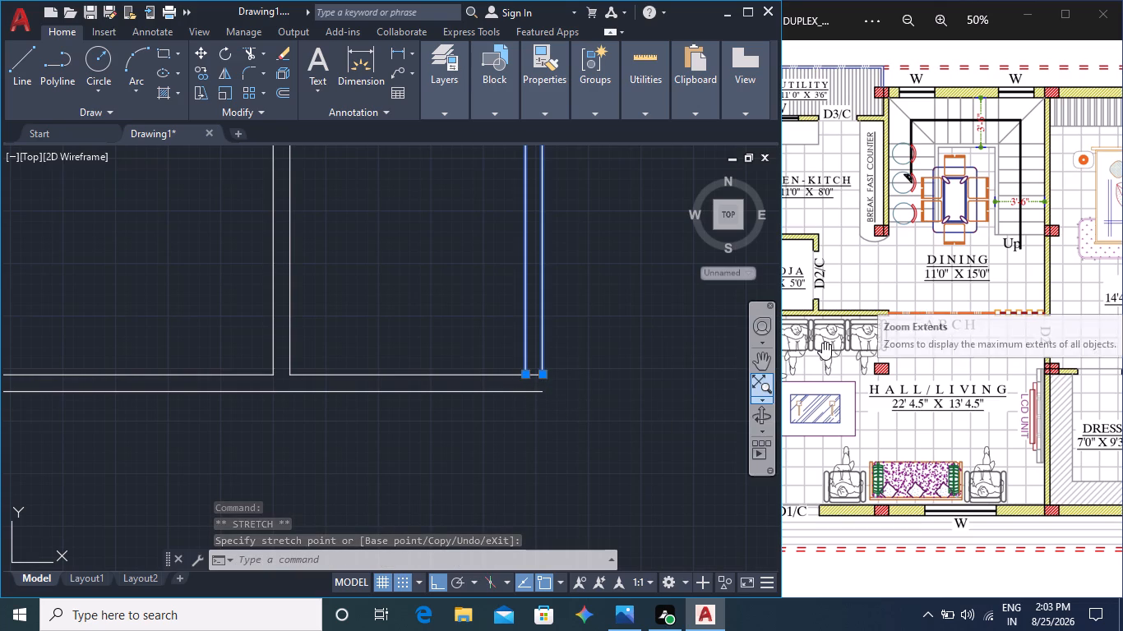
# Stretch the lower ends of both kitchen–dining wall lines upward by 4' to open a gap above the bottom wall.
pyautogui.click(541, 375)
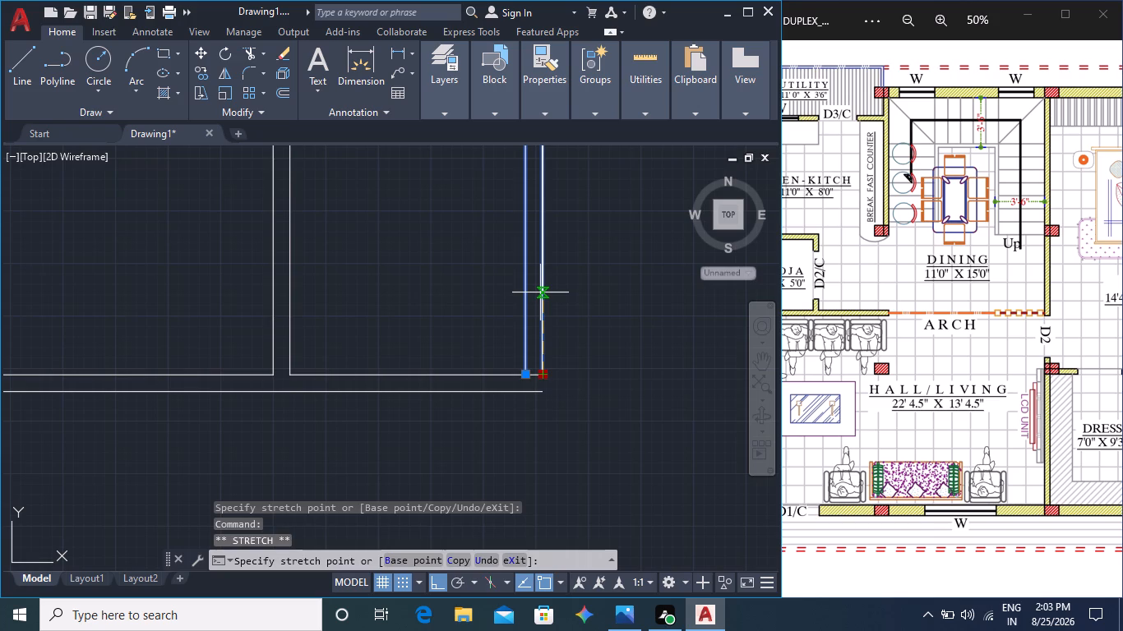
pyautogui.write("4'")
pyautogui.press('Return')
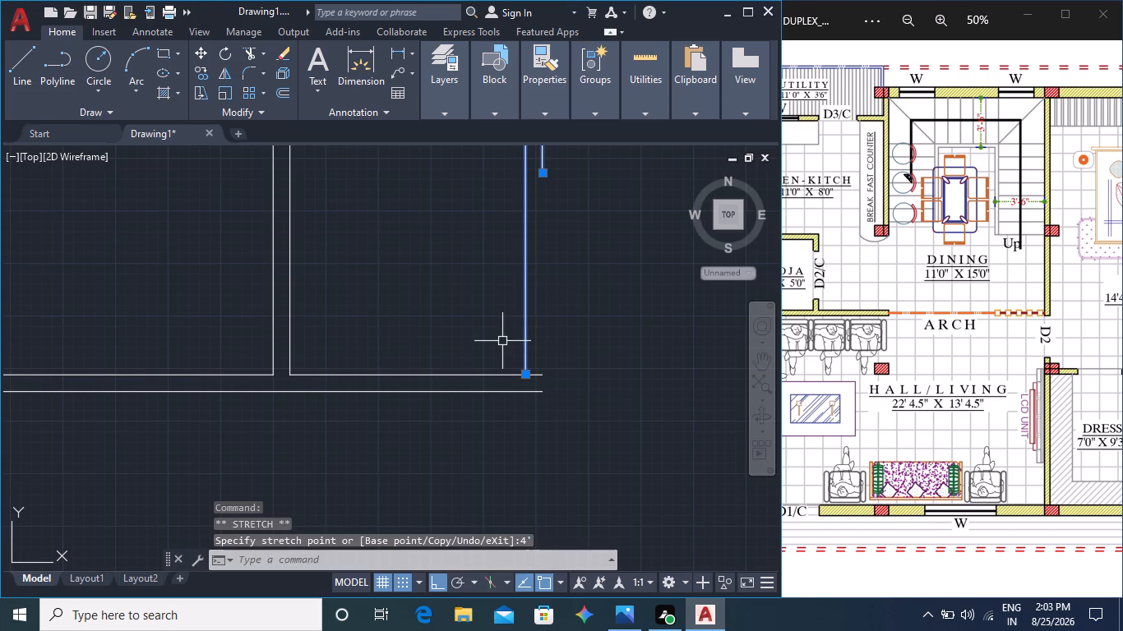
pyautogui.click(522, 371)
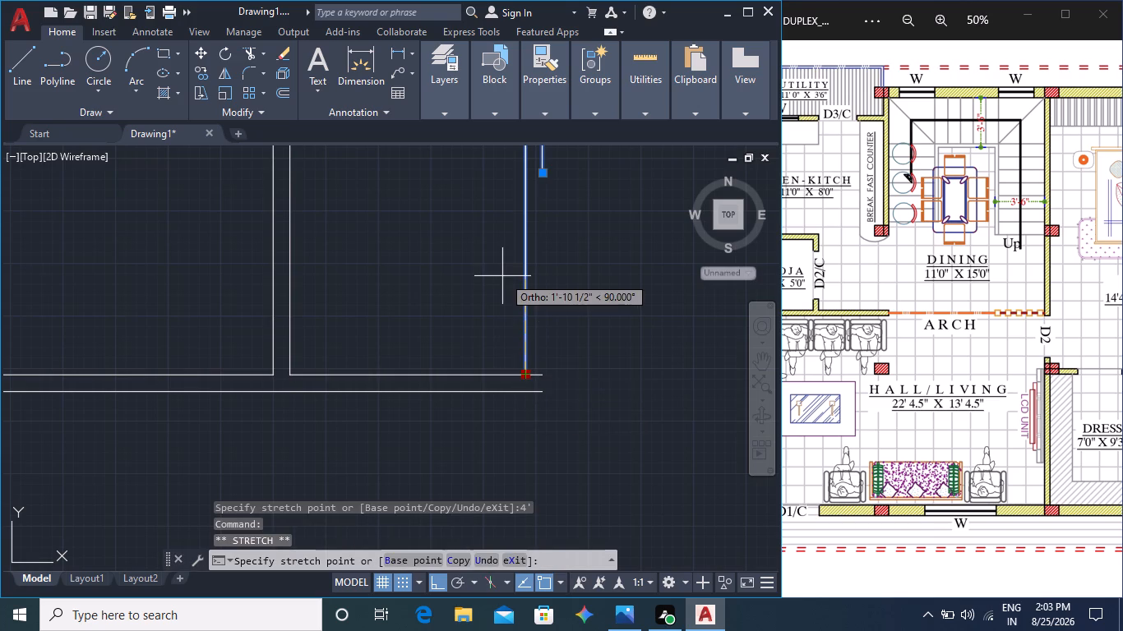
pyautogui.write("4'")
pyautogui.press('Return')
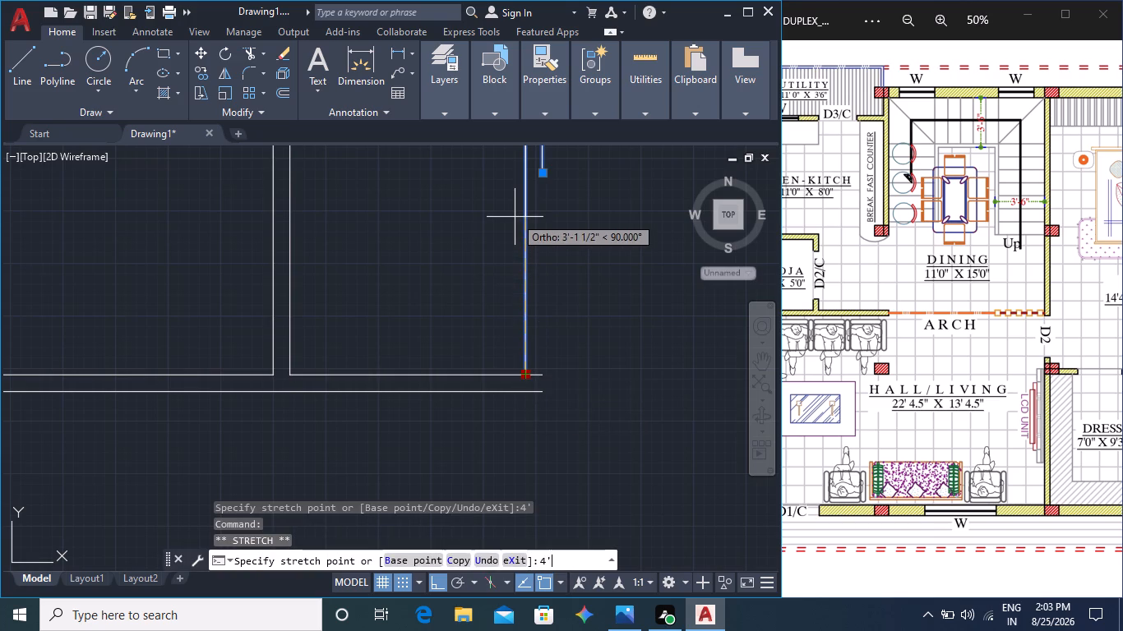
# Draw a short line closing the open lower end of the shortened kitchen–dining wall.
pyautogui.scroll(-2, 552, 269)
pyautogui.moveTo(553, 259); pyautogui.dragTo(523, 367, button='middle')
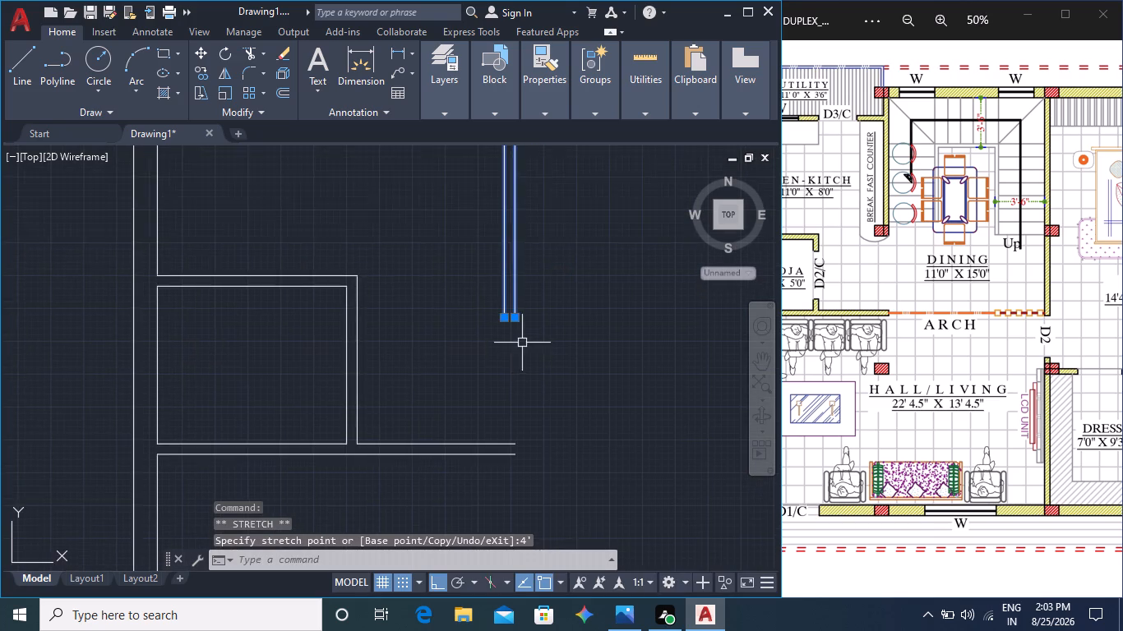
pyautogui.scroll(2, 522, 334)
pyautogui.click(19, 62)
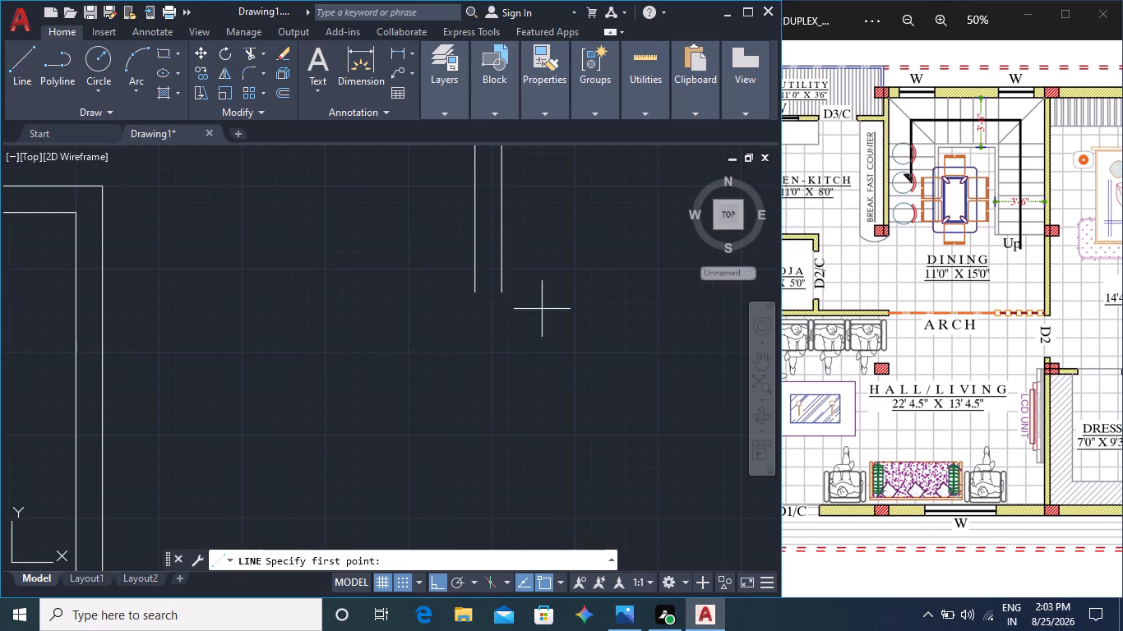
pyautogui.click(475, 292)
pyautogui.click(503, 294)
pyautogui.press('Escape')
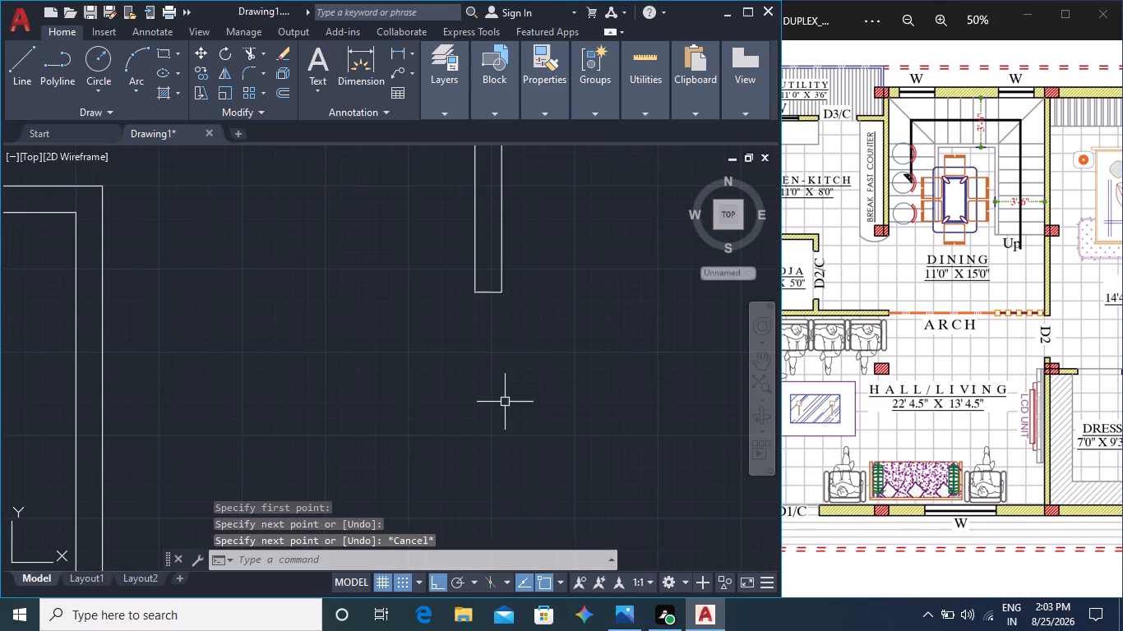
# Draw a short vertical line closing the open east end of the pooja room's extended bottom wall.
pyautogui.moveTo(513, 427); pyautogui.dragTo(524, 255, button='middle')
pyautogui.scroll(-2, 528, 319)
pyautogui.press('space')
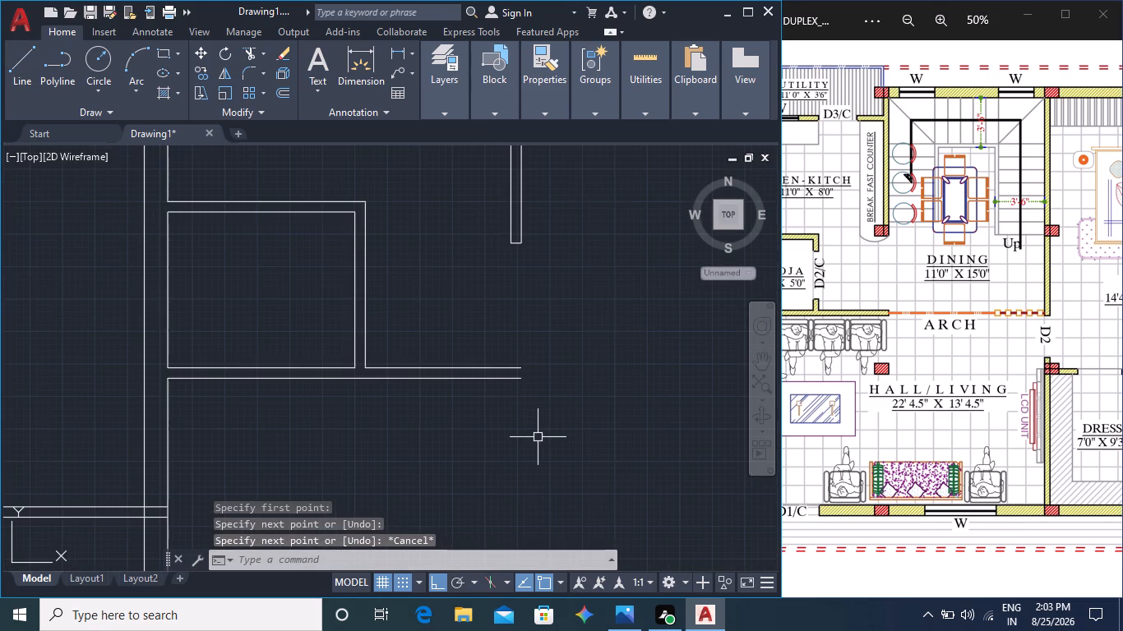
pyautogui.scroll(3, 492, 348)
pyautogui.click(601, 427)
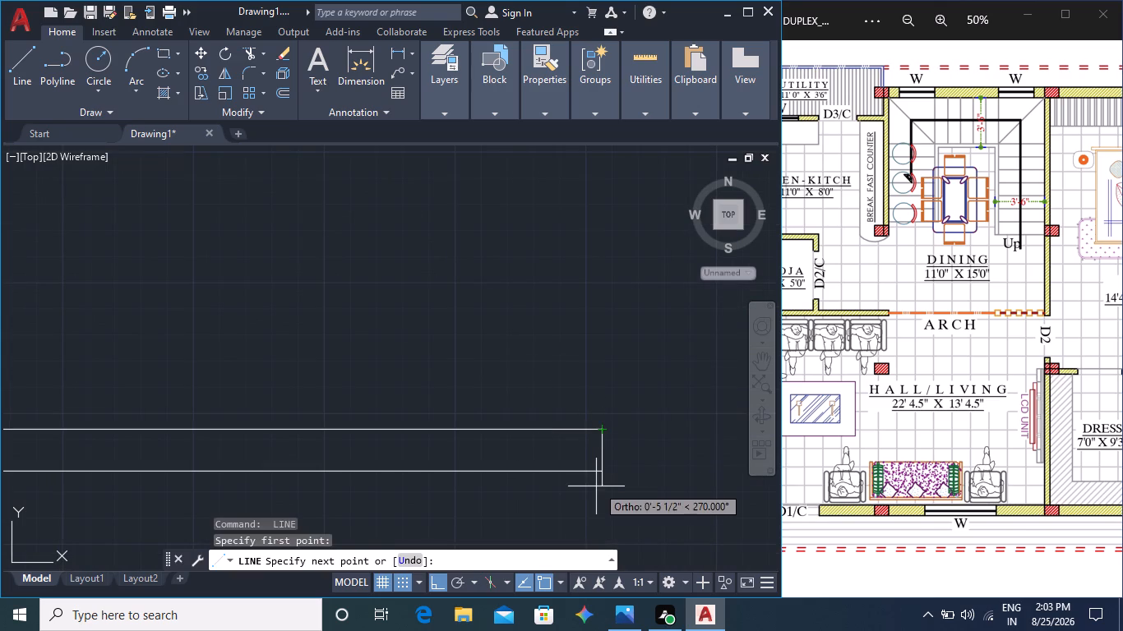
pyautogui.click(602, 471)
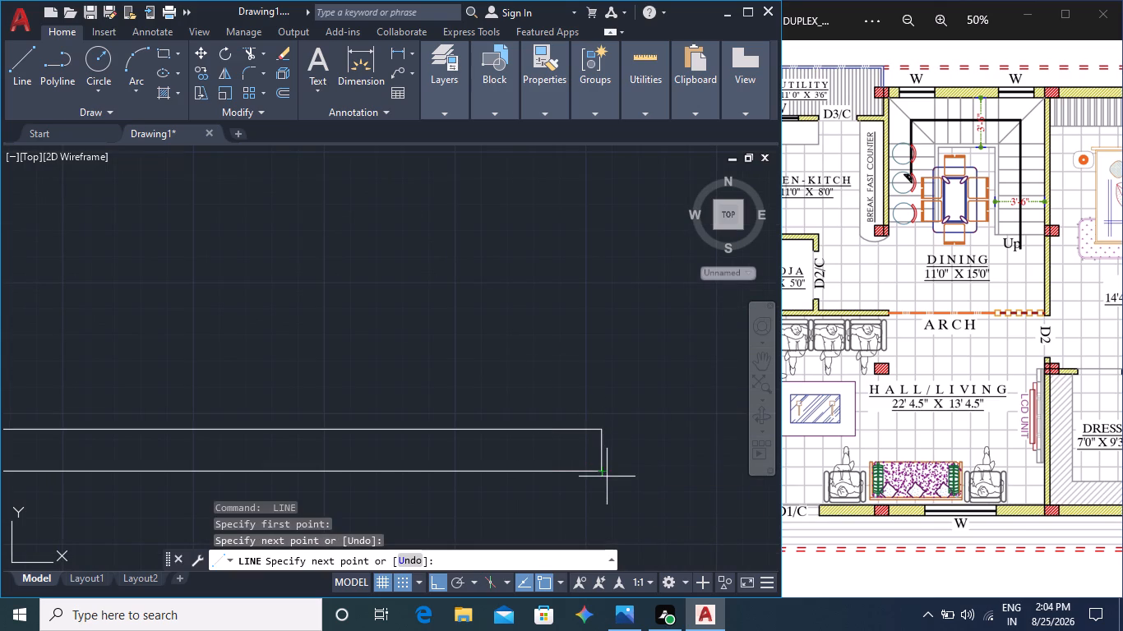
pyautogui.press('Escape')
pyautogui.press('Escape')
# Draw a short line across the pooja room's east wall near its upper corner to mark the D2/C door opening.
pyautogui.scroll(-3, 638, 483)
pyautogui.moveTo(646, 491); pyautogui.dragTo(623, 422, button='middle')
pyautogui.scroll(-2, 636, 431)
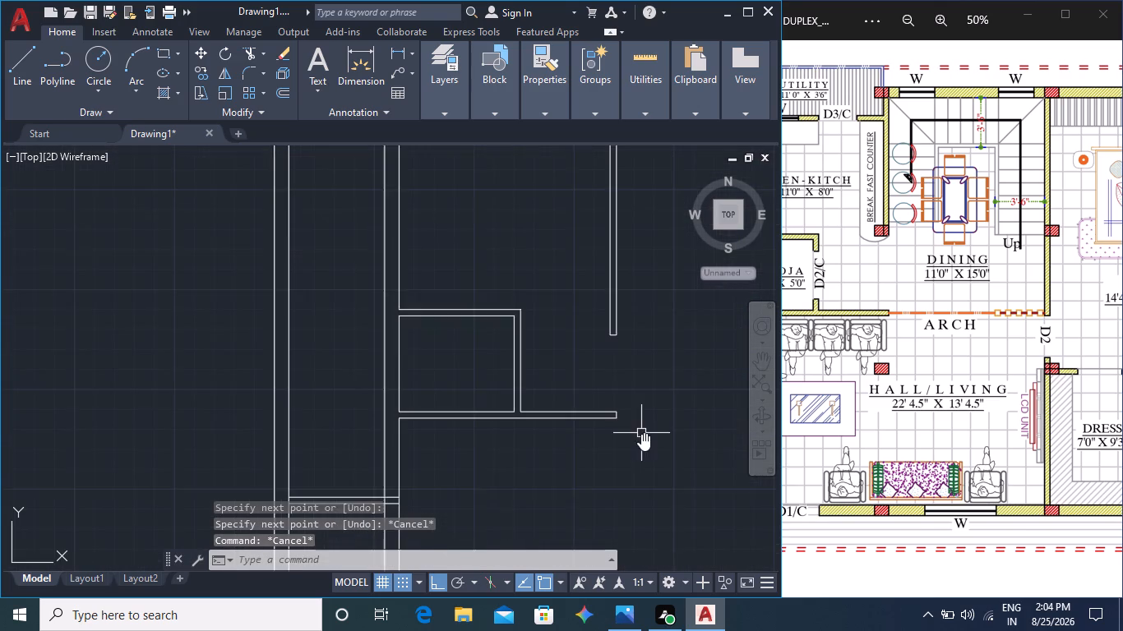
pyautogui.scroll(2, 582, 390)
pyautogui.moveTo(578, 403); pyautogui.dragTo(591, 371, button='middle')
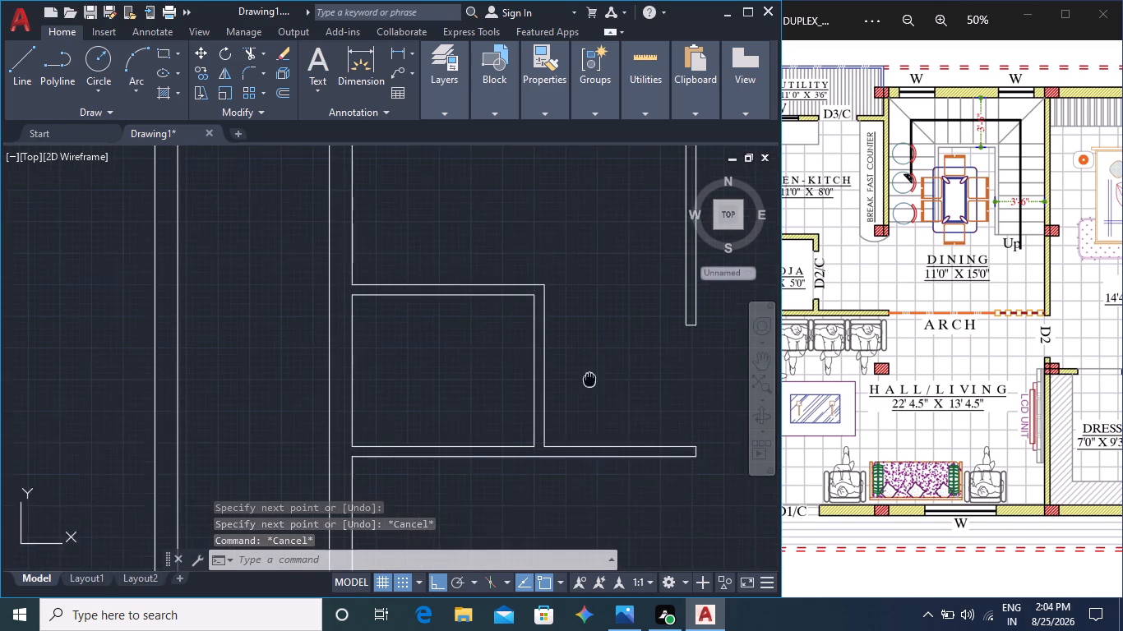
pyautogui.scroll(2, 589, 370)
pyautogui.click(19, 69)
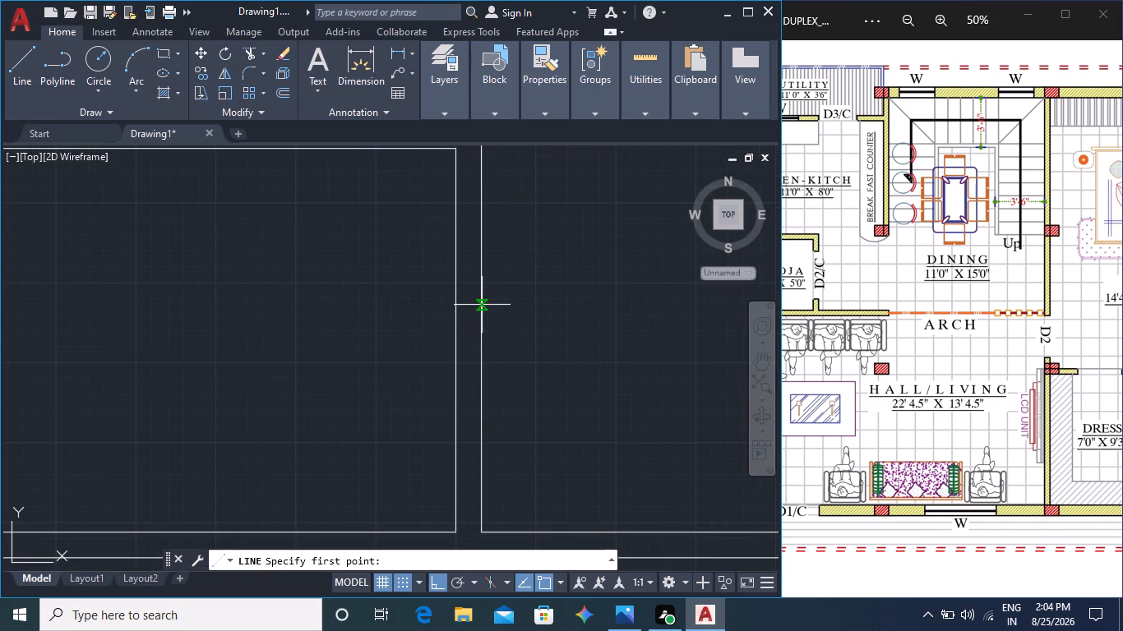
pyautogui.scroll(-2, 496, 299)
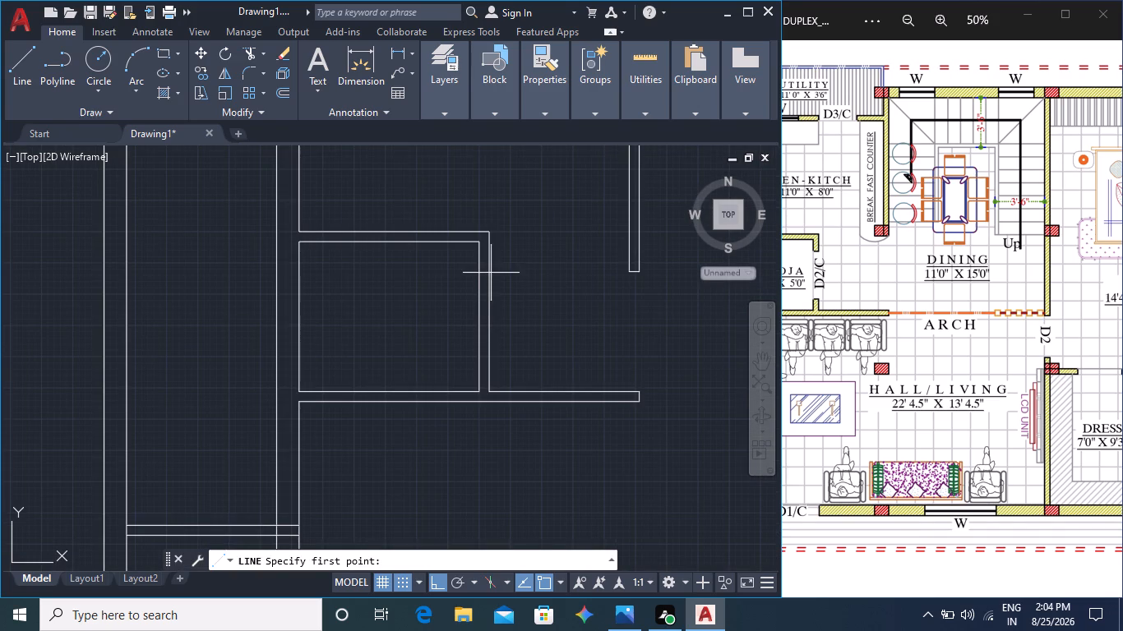
pyautogui.click(487, 265)
pyautogui.click(477, 264)
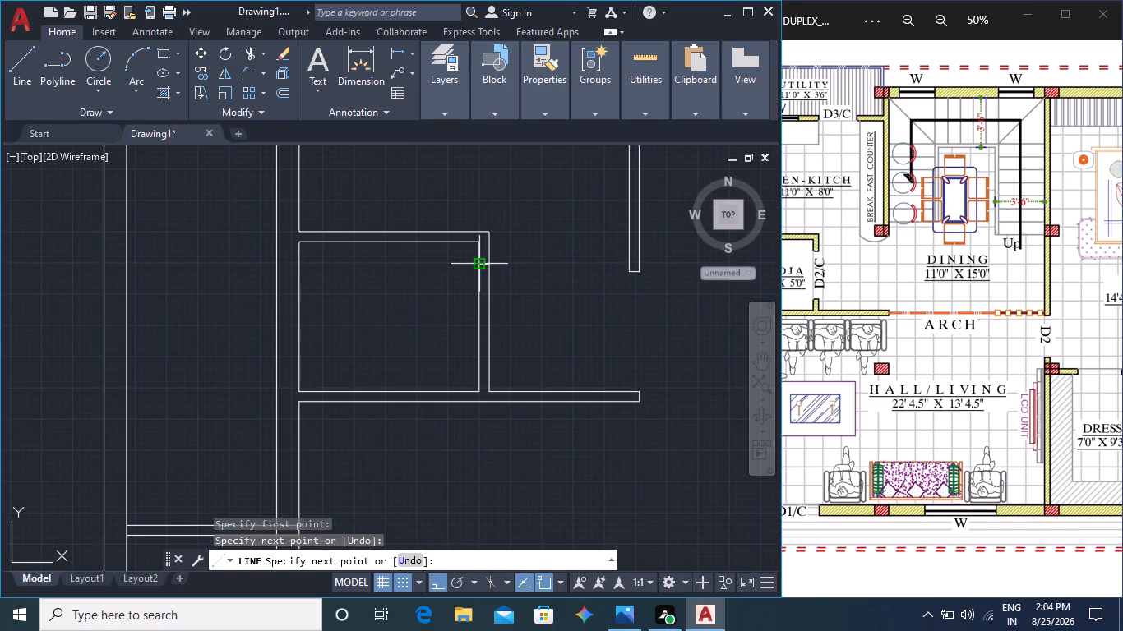
pyautogui.press('Escape')
pyautogui.scroll(3, 491, 265)
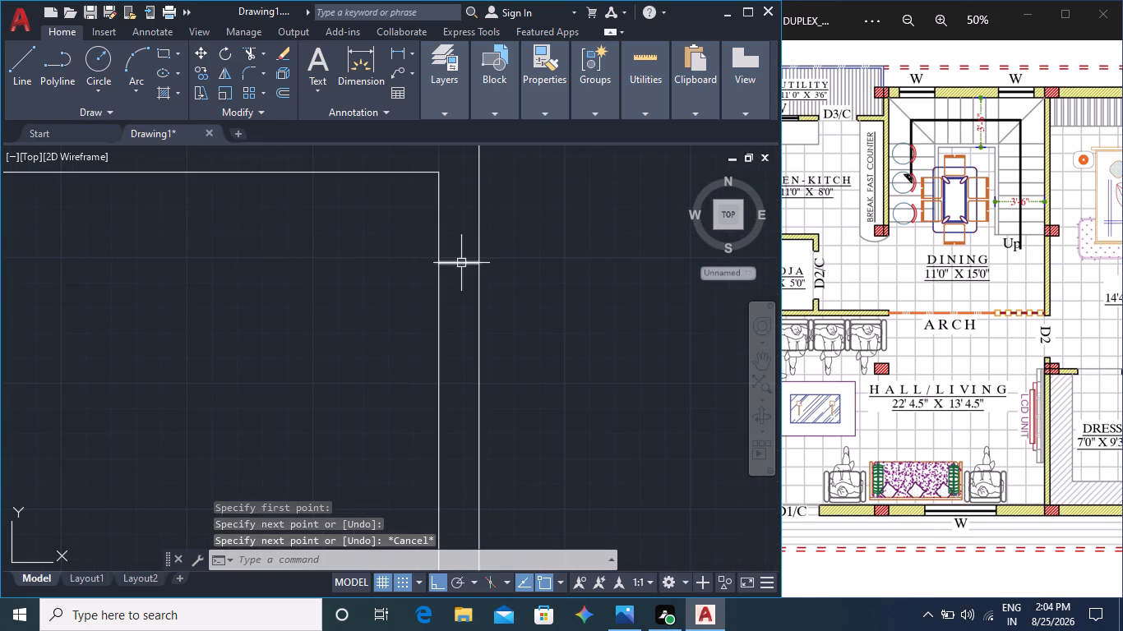
# Copy the pooja room's east-wall door opening mark straight down the wall to about mid-height.
pyautogui.click(461, 265)
pyautogui.scroll(-2, 501, 438)
pyautogui.moveTo(512, 451); pyautogui.dragTo(512, 453, button='middle')
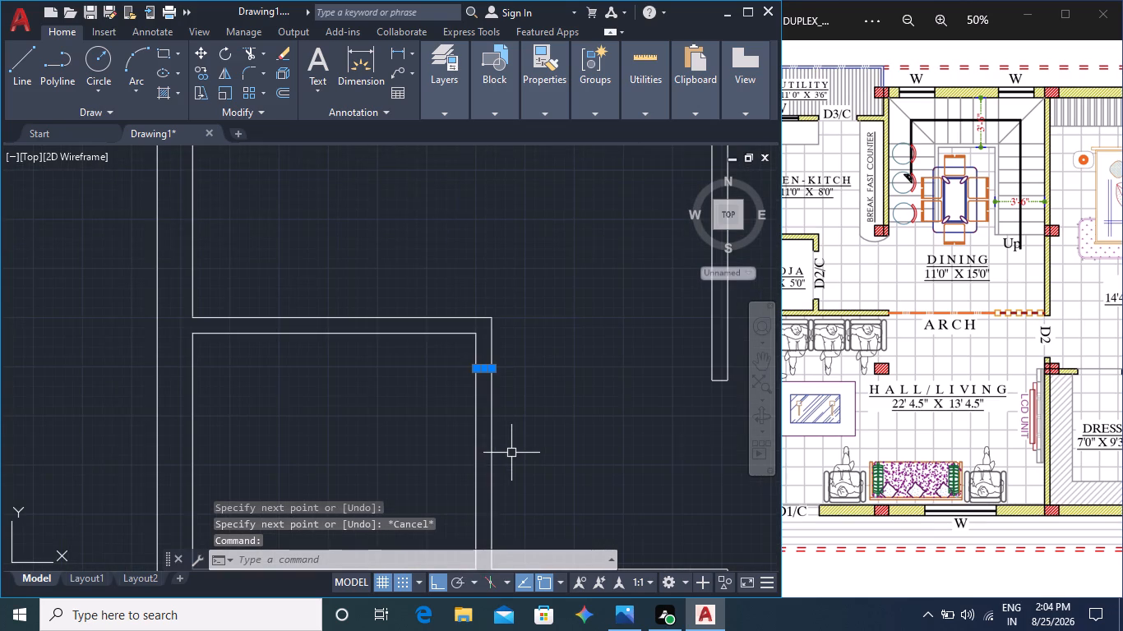
pyautogui.moveTo(512, 453); pyautogui.dragTo(499, 393, button='middle')
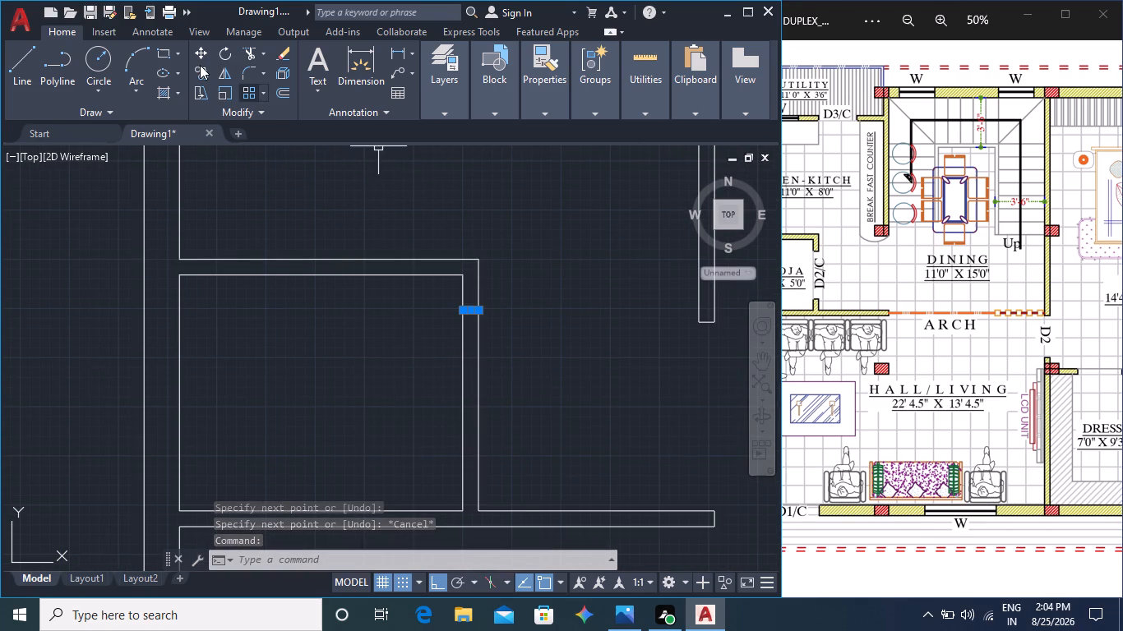
pyautogui.click(194, 68)
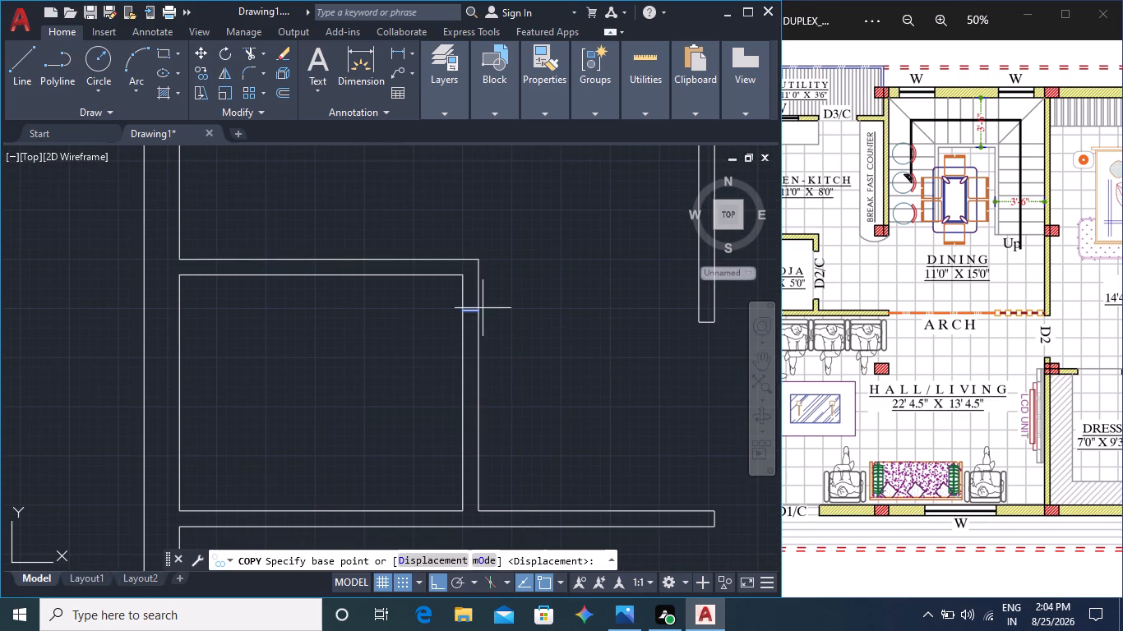
pyautogui.click(479, 309)
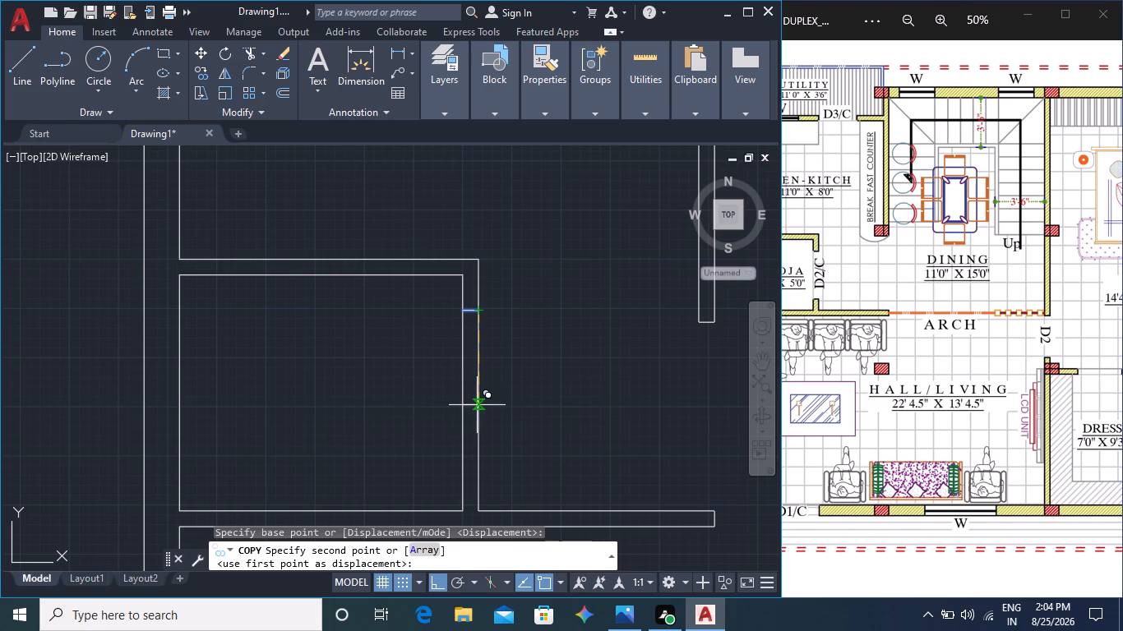
pyautogui.click(478, 392)
pyautogui.press('Escape')
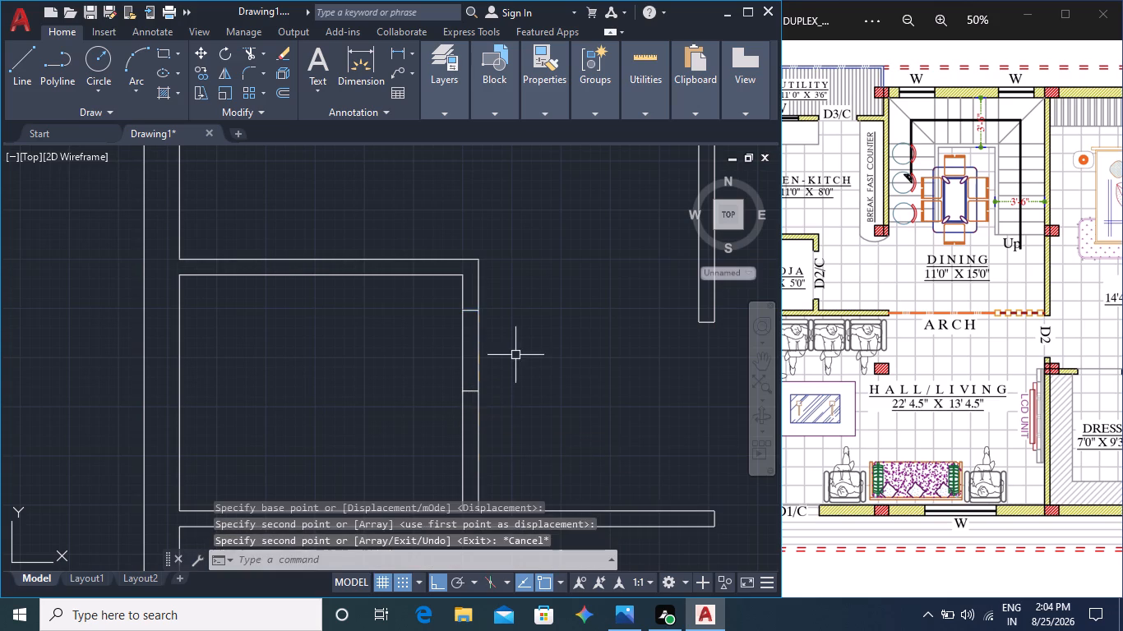
# Erase the original door opening mark near the upper corner of the pooja room's east wall.
pyautogui.click(472, 308)
pyautogui.press('Delete')
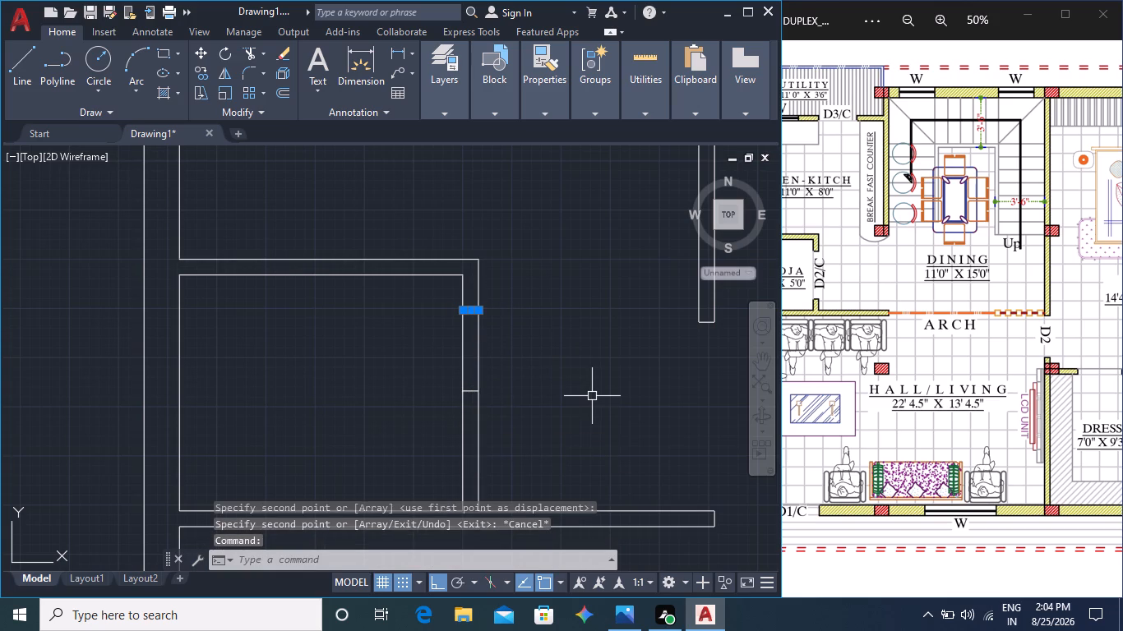
# Copy the remaining opening mark further down the pooja room's east wall, closer to the bottom wall.
pyautogui.moveTo(551, 447); pyautogui.dragTo(550, 392, button='middle')
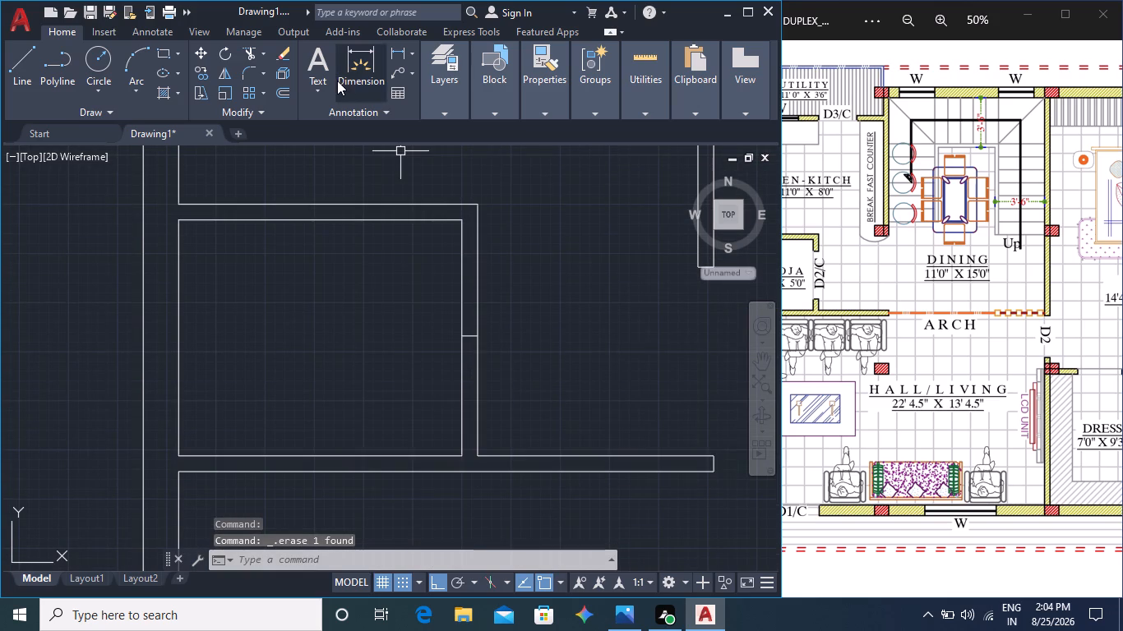
pyautogui.click(201, 68)
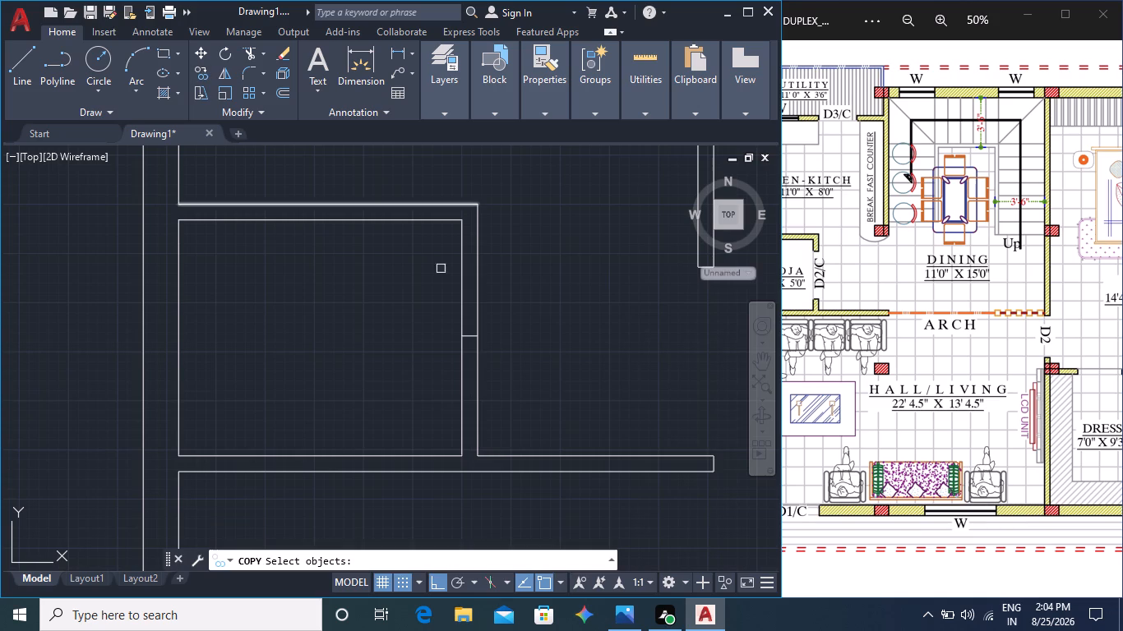
pyautogui.click(465, 334)
pyautogui.press('Return')
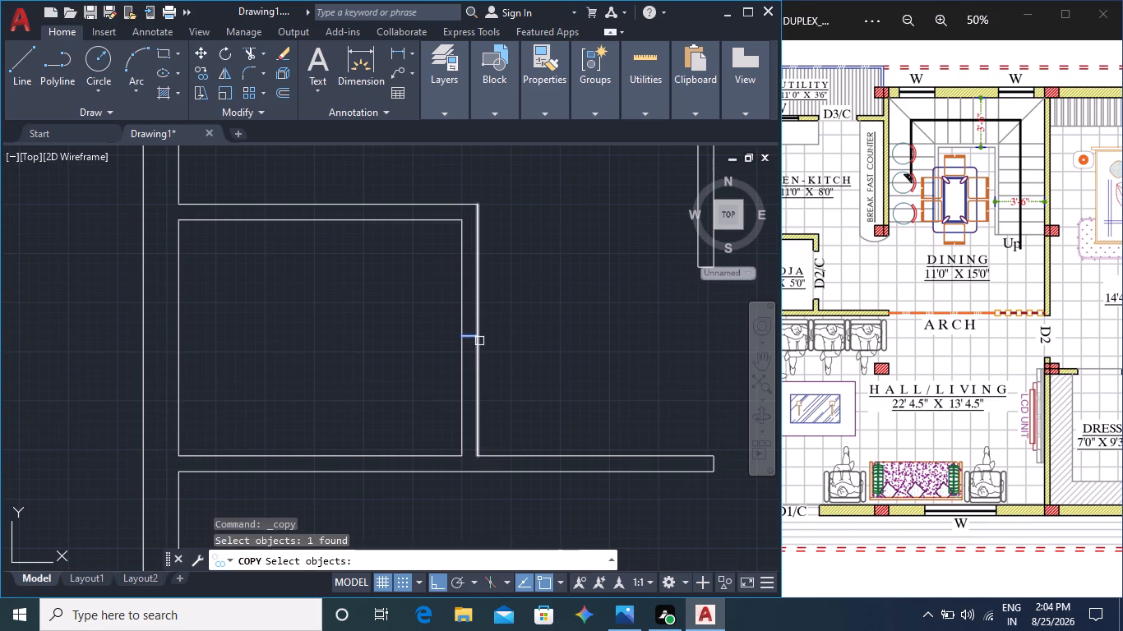
pyautogui.click(478, 335)
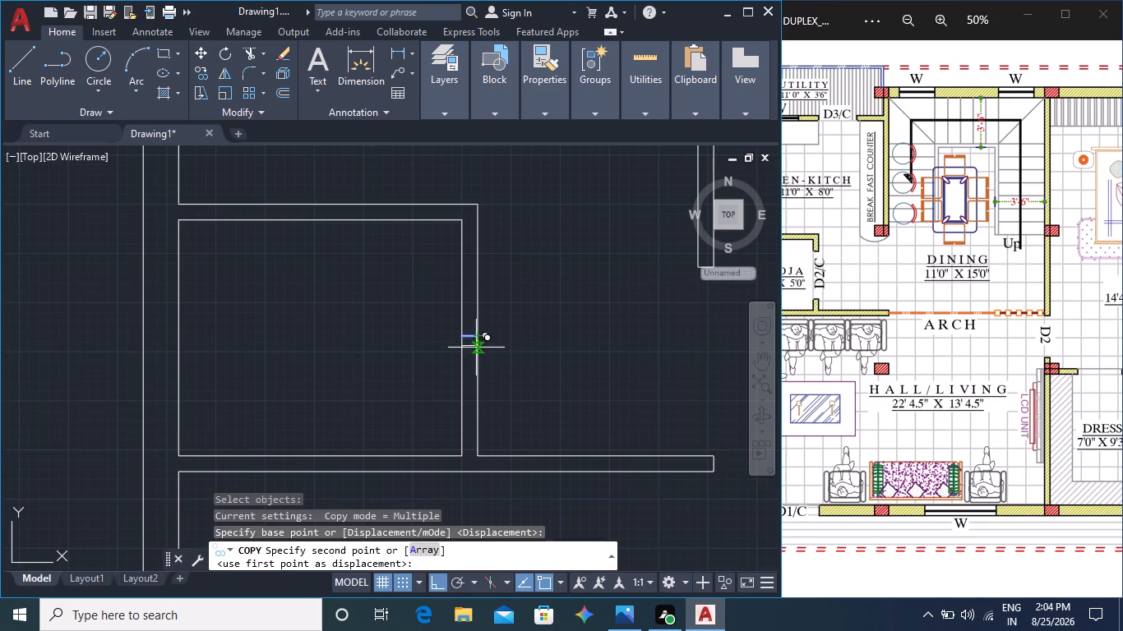
pyautogui.click(480, 392)
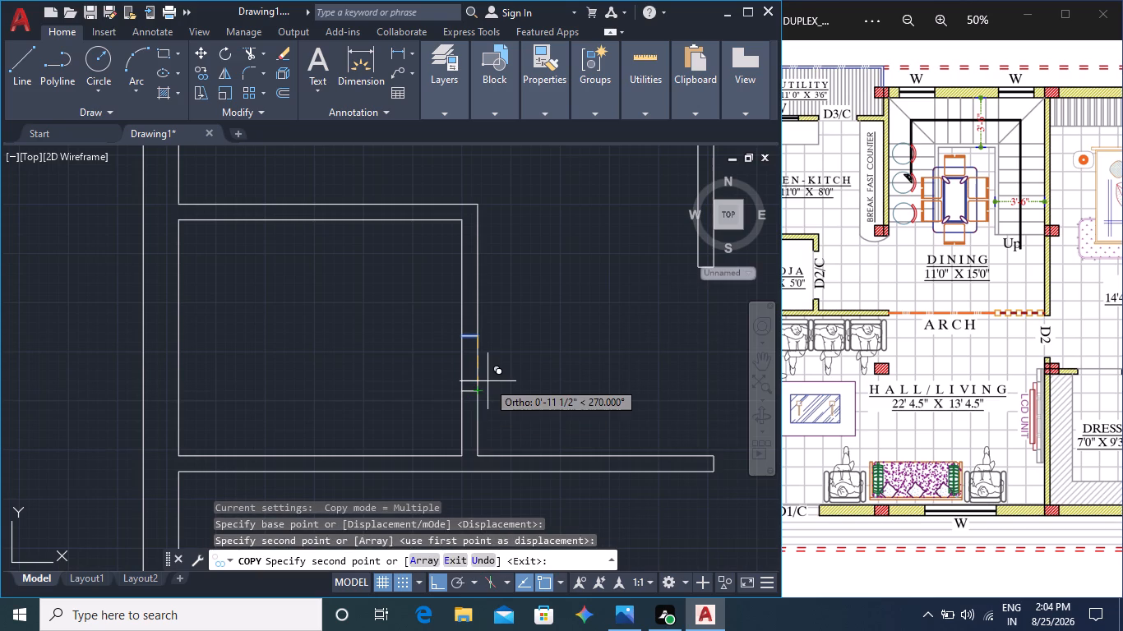
pyautogui.press('Escape')
# Copy the lower opening mark 3' straight up the pooja room's east wall to set the door width.
pyautogui.click(472, 394)
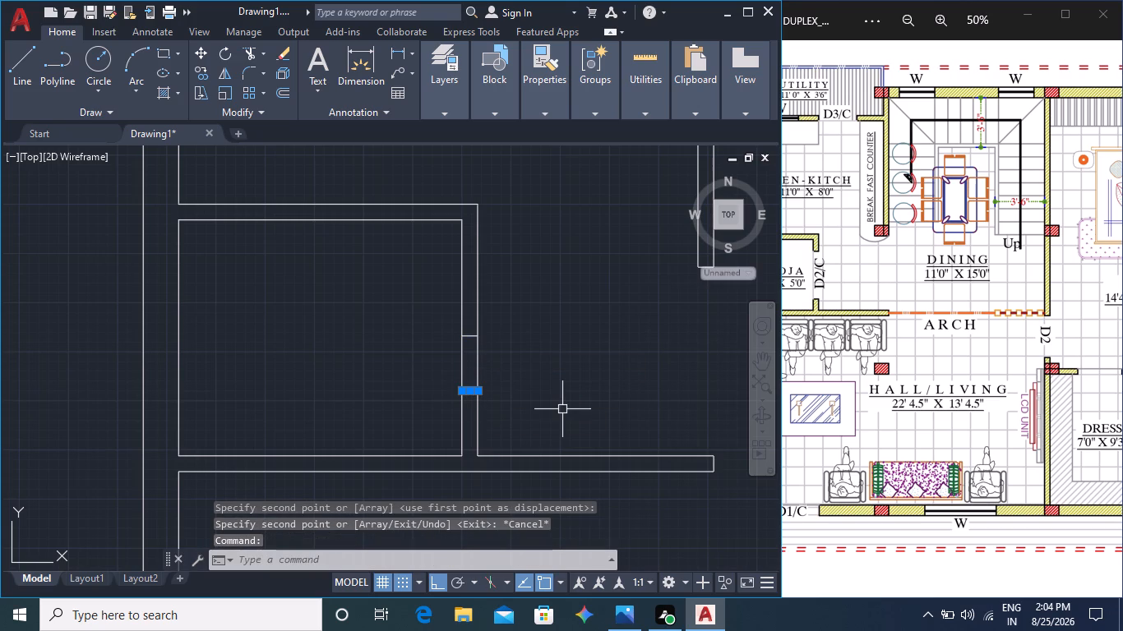
pyautogui.press('Return')
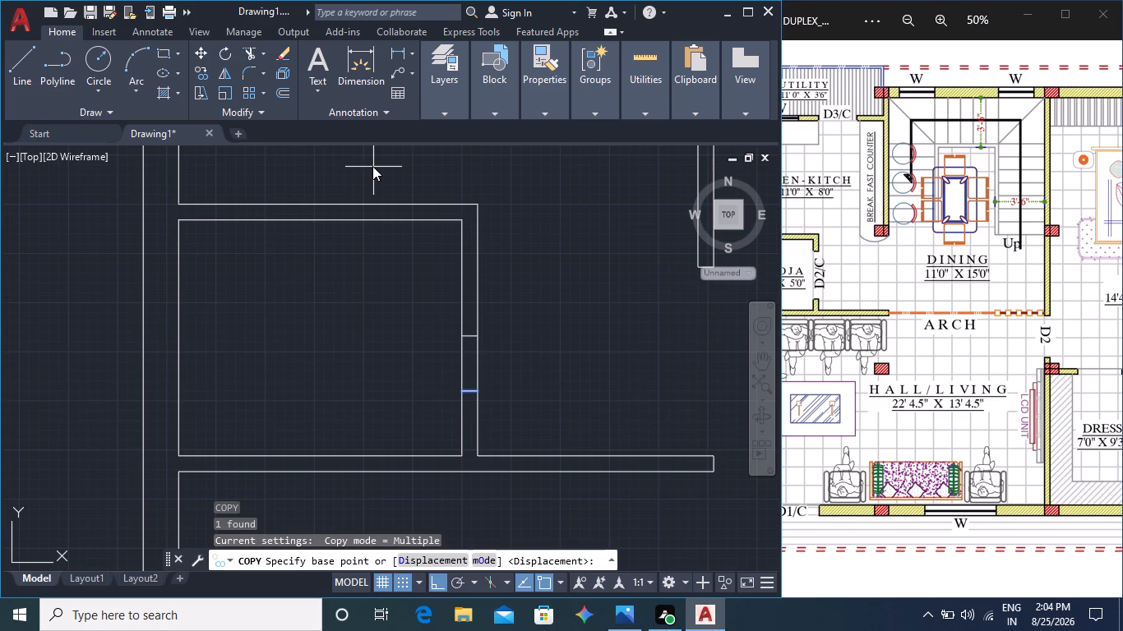
pyautogui.click(202, 72)
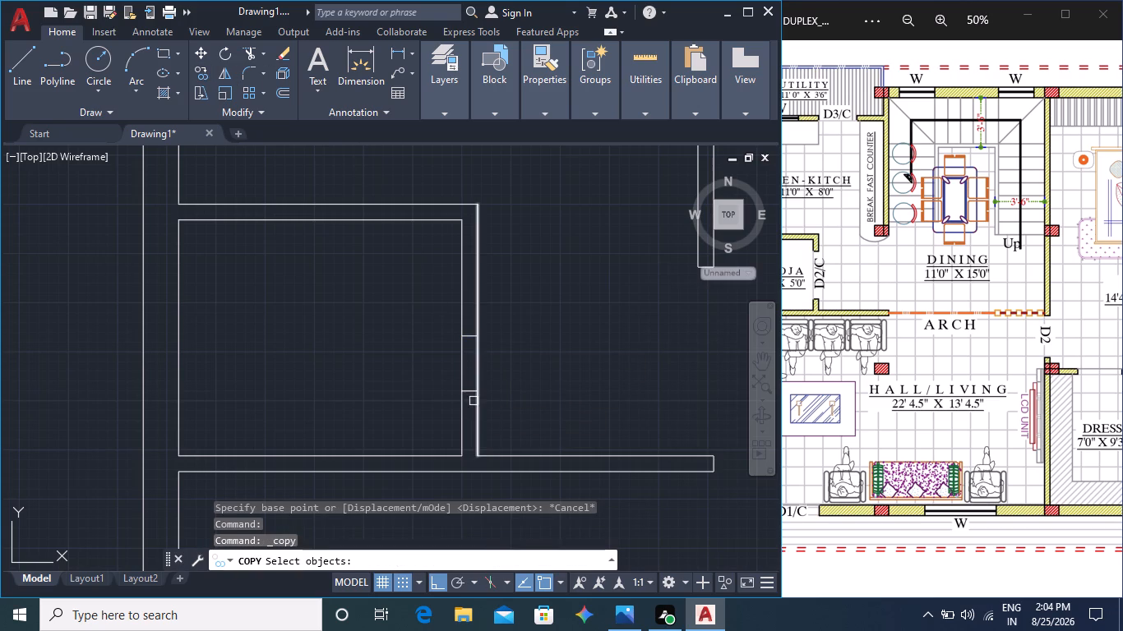
pyautogui.click(469, 394)
pyautogui.press('Return')
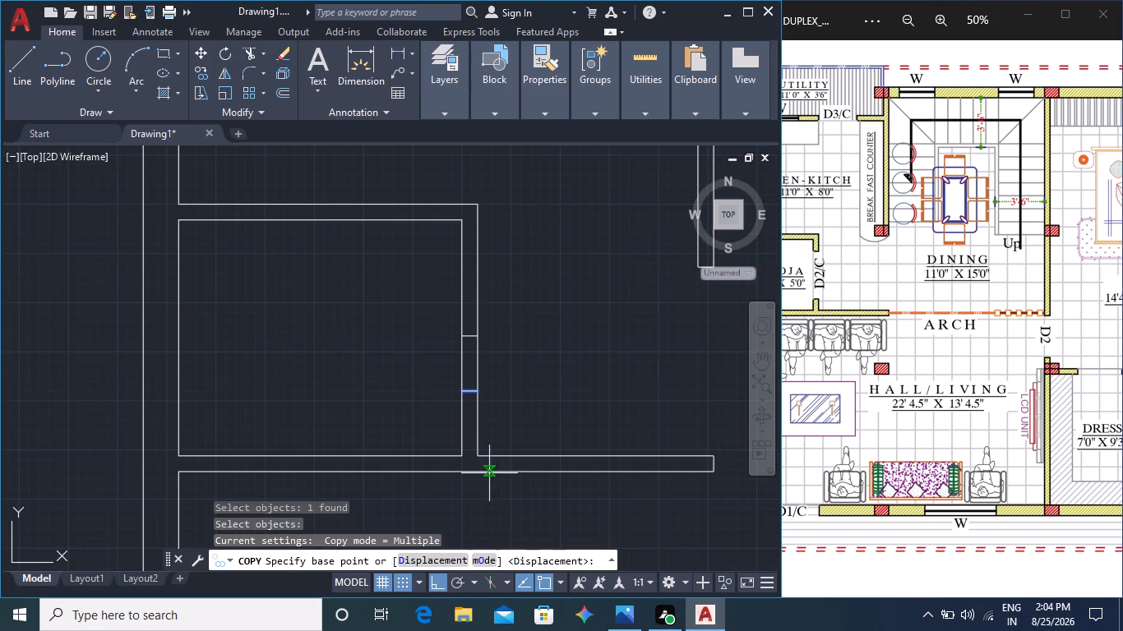
pyautogui.click(476, 391)
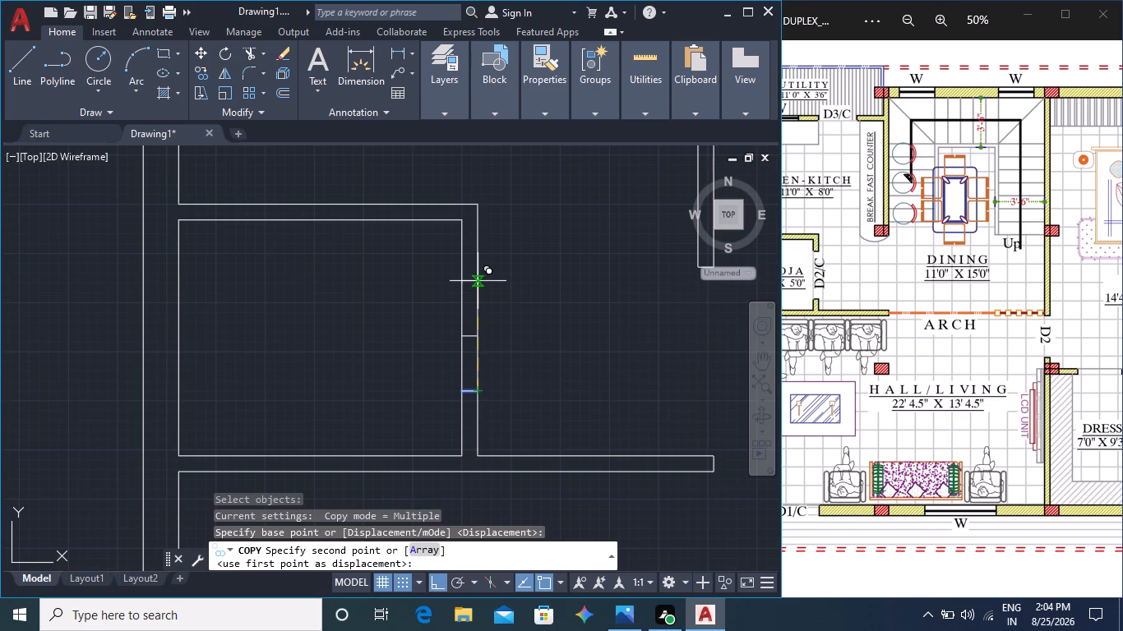
pyautogui.press('3')
pyautogui.press("'")
pyautogui.press('Return')
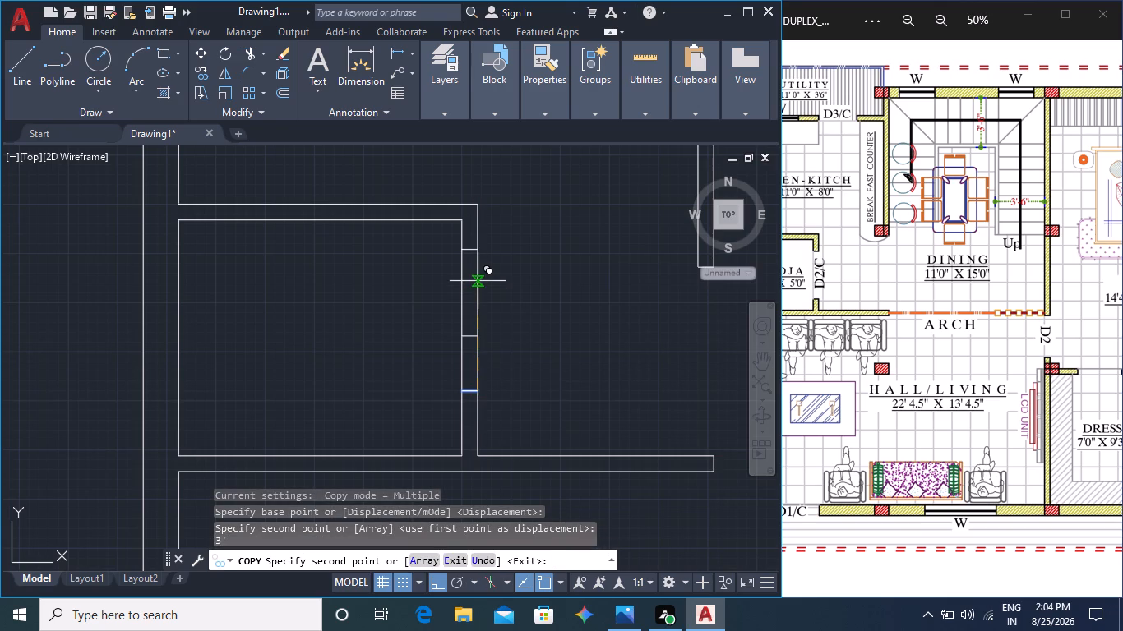
pyautogui.click(478, 281)
pyautogui.press('Escape')
pyautogui.press('Escape')
# Erase the middle of the three opening marks on the pooja room's east wall.
pyautogui.click(472, 339)
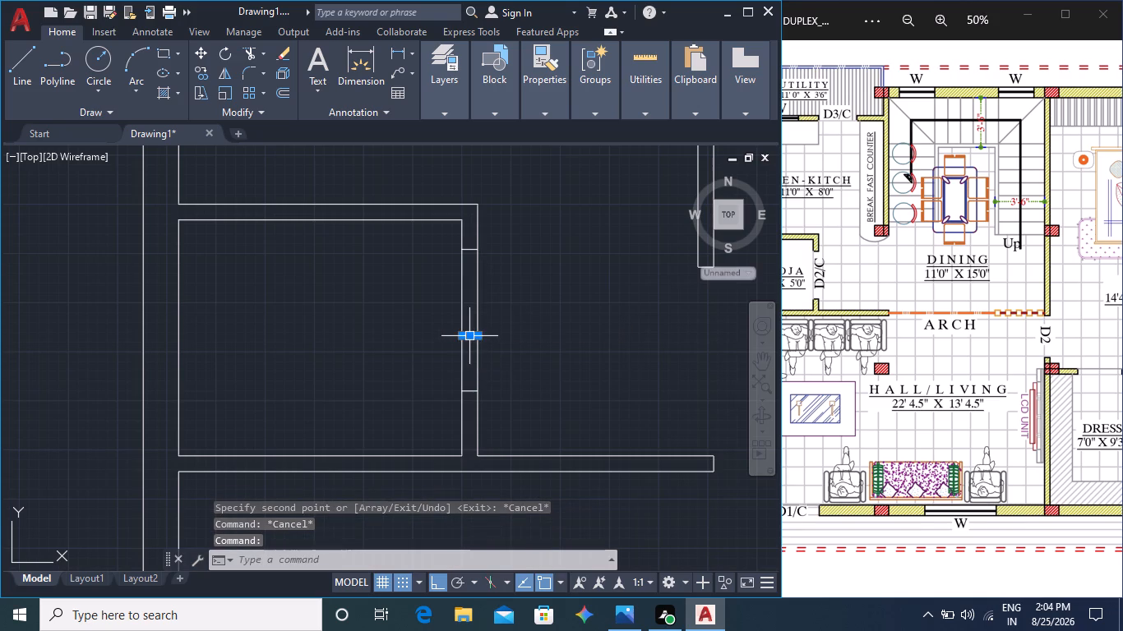
pyautogui.press('Delete')
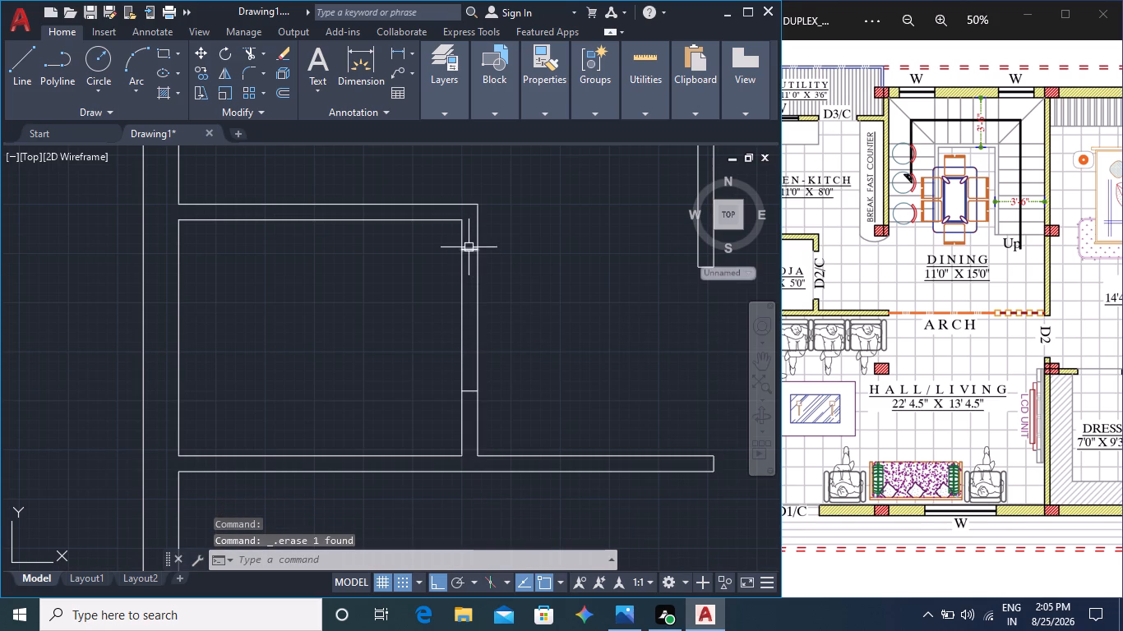
# Move both door opening marks on the pooja room's east wall down together by about 5".
pyautogui.click(469, 247)
pyautogui.click(468, 391)
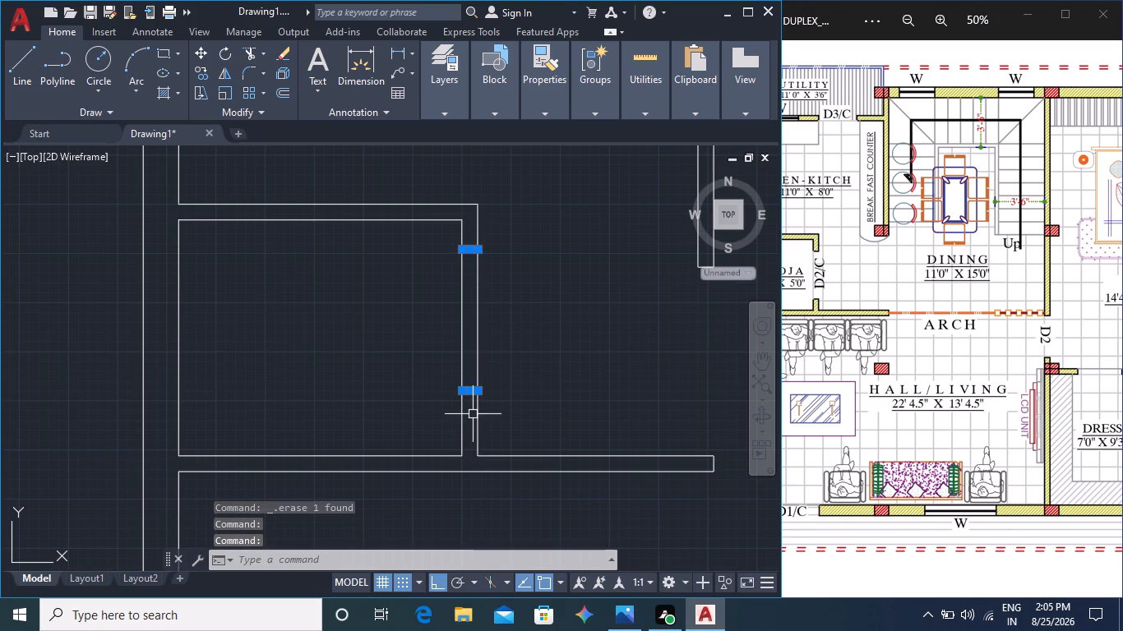
pyautogui.click(198, 53)
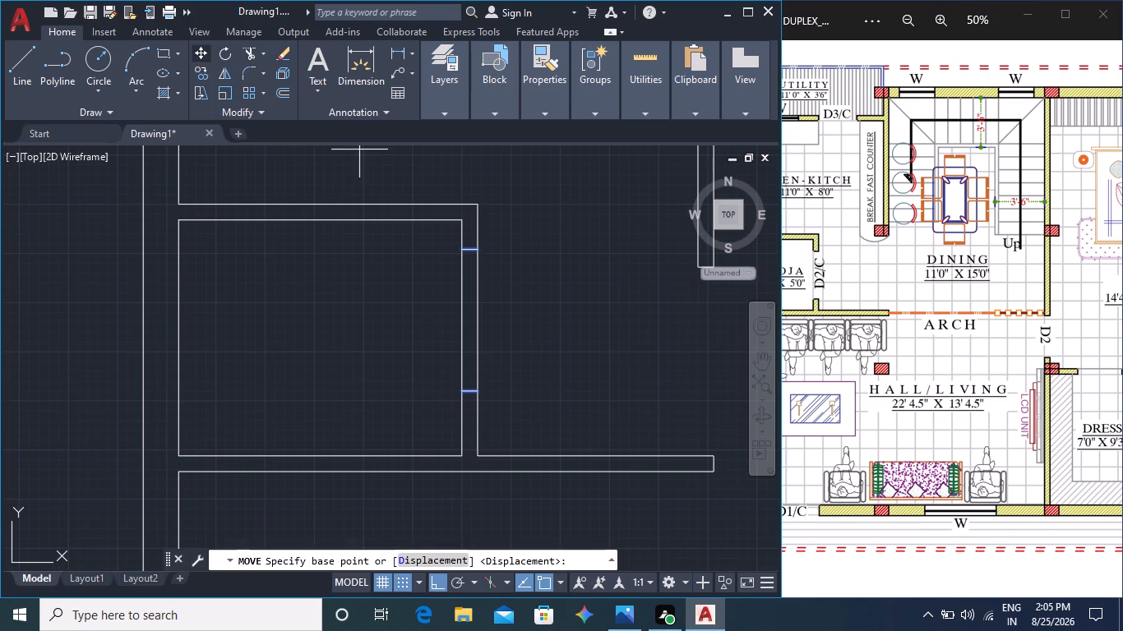
pyautogui.click(477, 390)
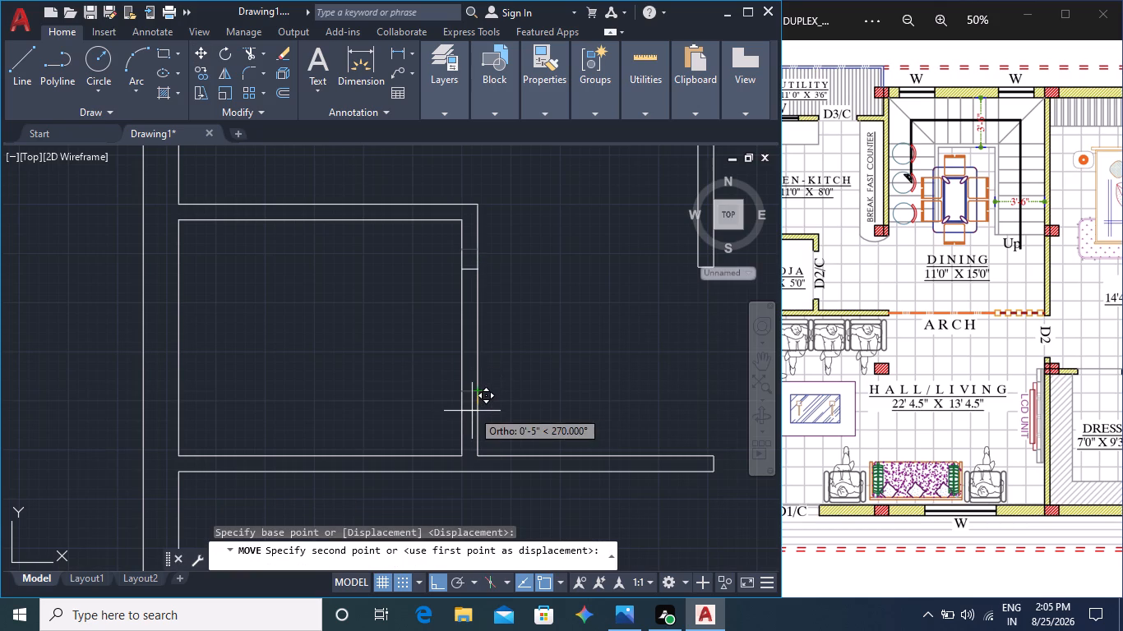
pyautogui.click(472, 409)
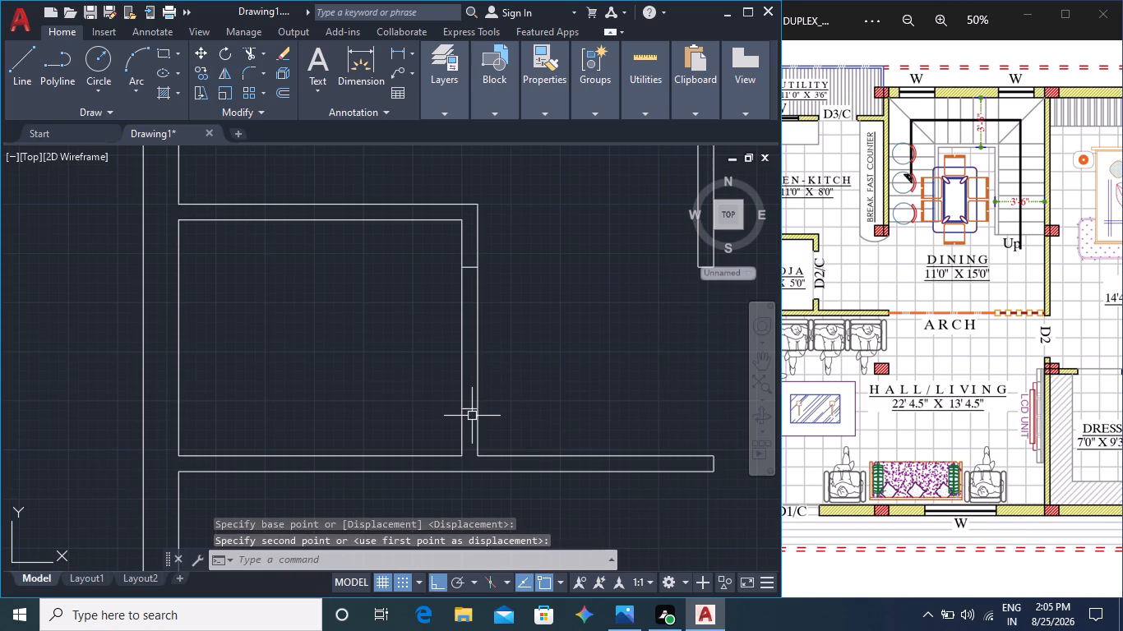
pyautogui.press('Escape')
pyautogui.press('Escape')
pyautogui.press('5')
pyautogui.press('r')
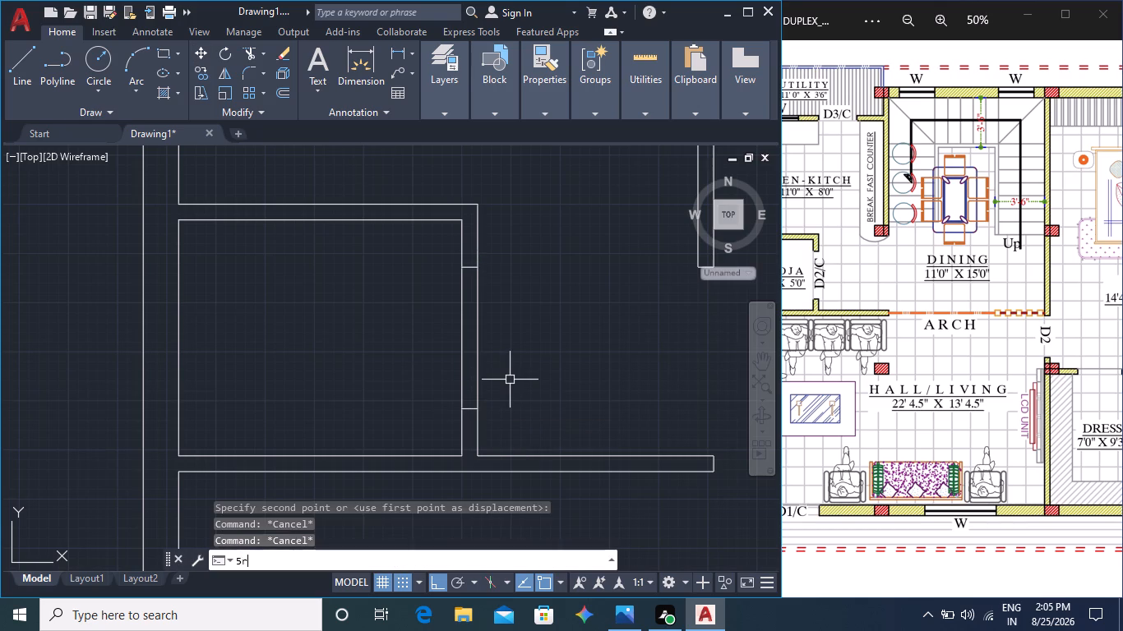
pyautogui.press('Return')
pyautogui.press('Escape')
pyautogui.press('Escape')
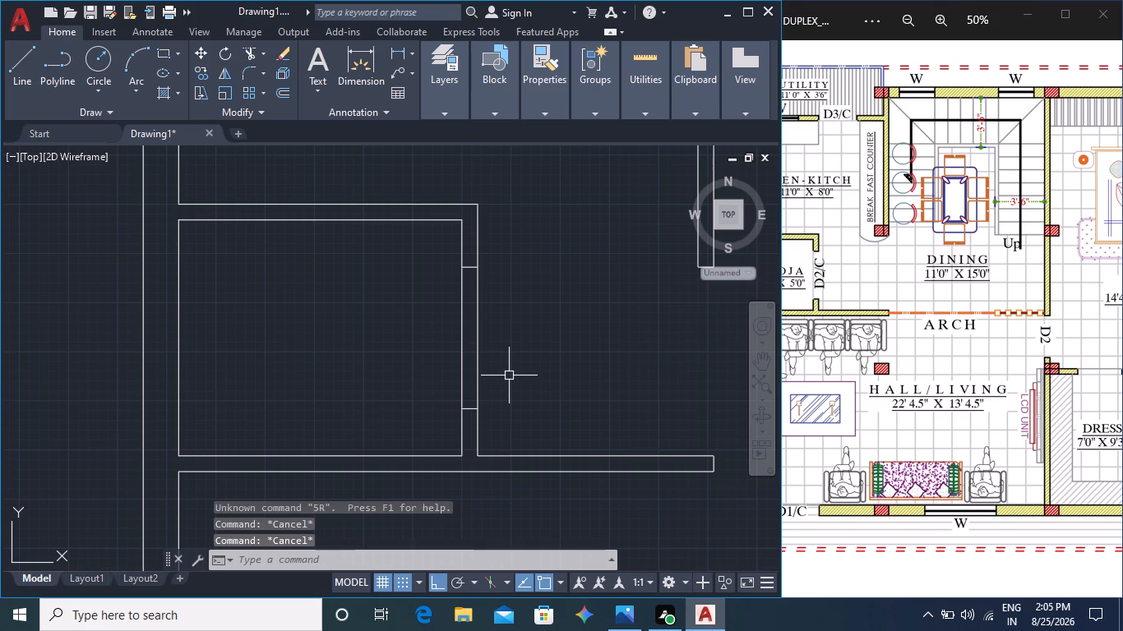
# Trim both east wall lines of the pooja room between the two marks to open the D2/C doorway.
pyautogui.write('tr')
pyautogui.press('Return')
pyautogui.click(528, 376)
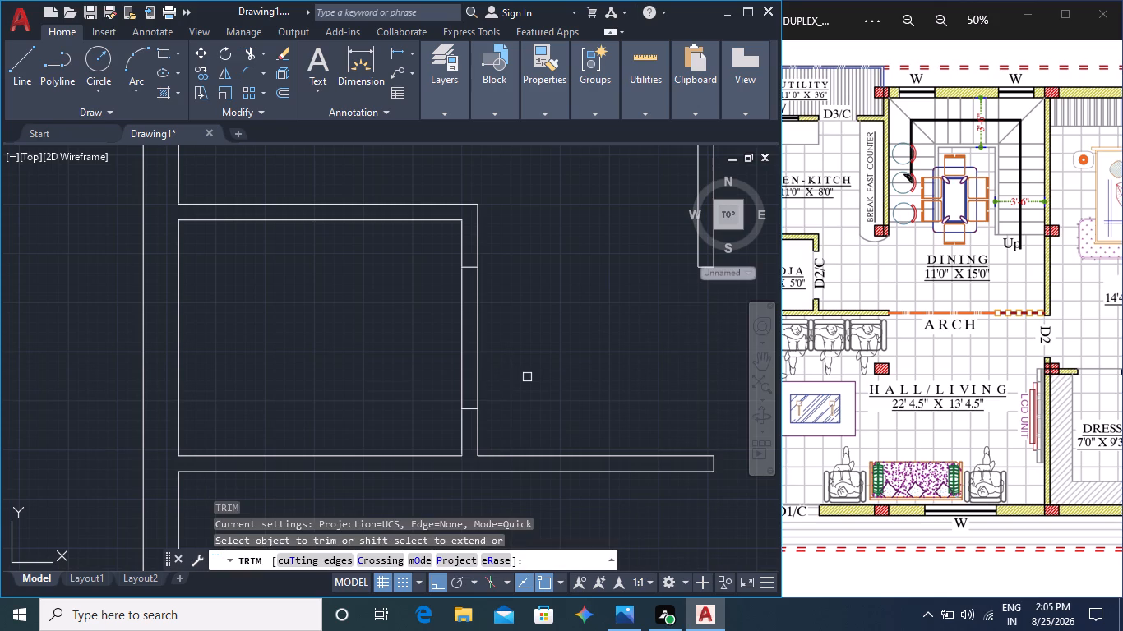
pyautogui.click(423, 343)
pyautogui.scroll(-2, 516, 385)
pyautogui.moveTo(552, 396); pyautogui.dragTo(559, 366, button='middle')
pyautogui.press('Escape')
pyautogui.press('Escape')
# Erase the lower dashed horizontal line that crosses the kitchen area below the double wall lines.
pyautogui.middleClick(910, 399)
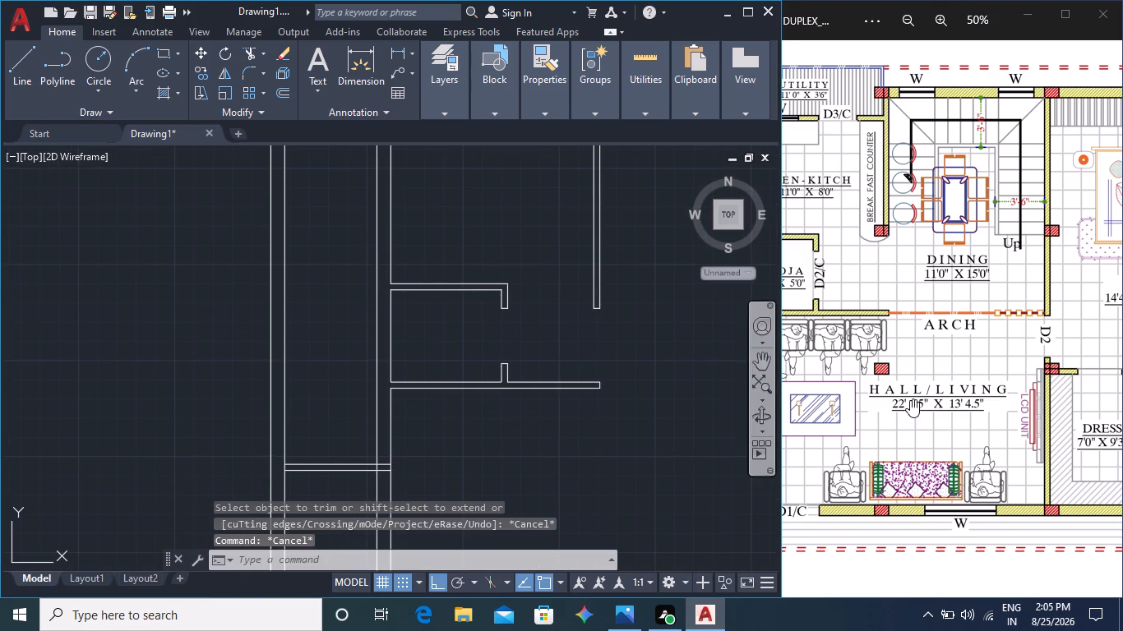
pyautogui.moveTo(851, 311); pyautogui.dragTo(888, 376, button='middle')
pyautogui.moveTo(813, 349); pyautogui.dragTo(850, 362, button='middle')
pyautogui.moveTo(844, 279); pyautogui.dragTo(848, 287, button='middle')
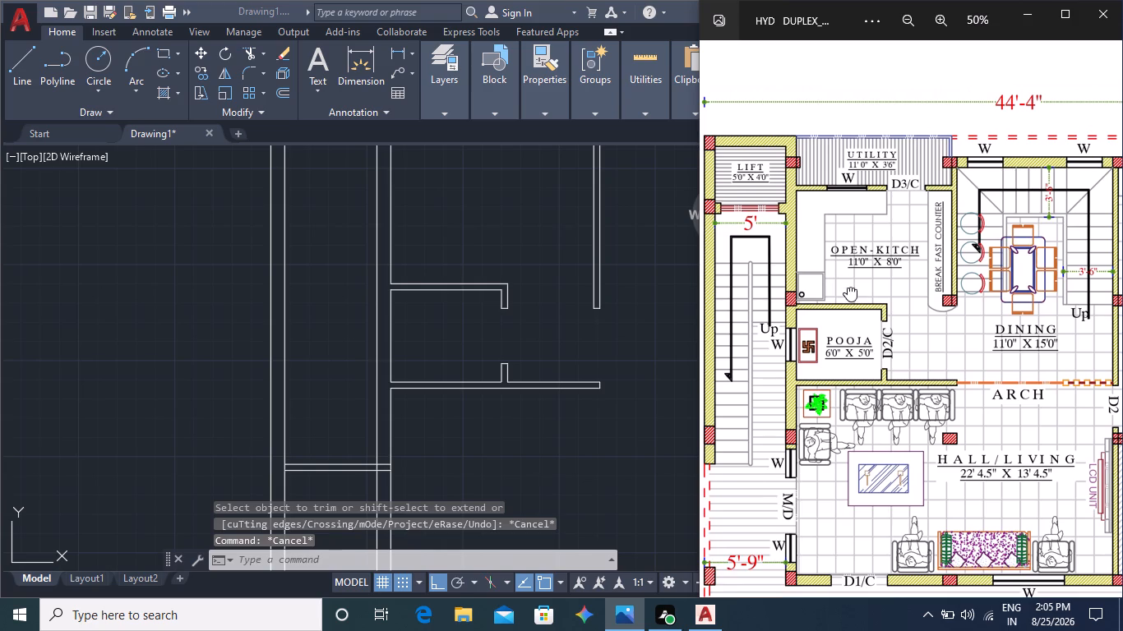
pyautogui.moveTo(848, 287); pyautogui.dragTo(852, 325, button='middle')
pyautogui.middleClick(549, 291)
pyautogui.moveTo(552, 279); pyautogui.dragTo(543, 362, button='middle')
pyautogui.moveTo(561, 357); pyautogui.dragTo(523, 399, button='middle')
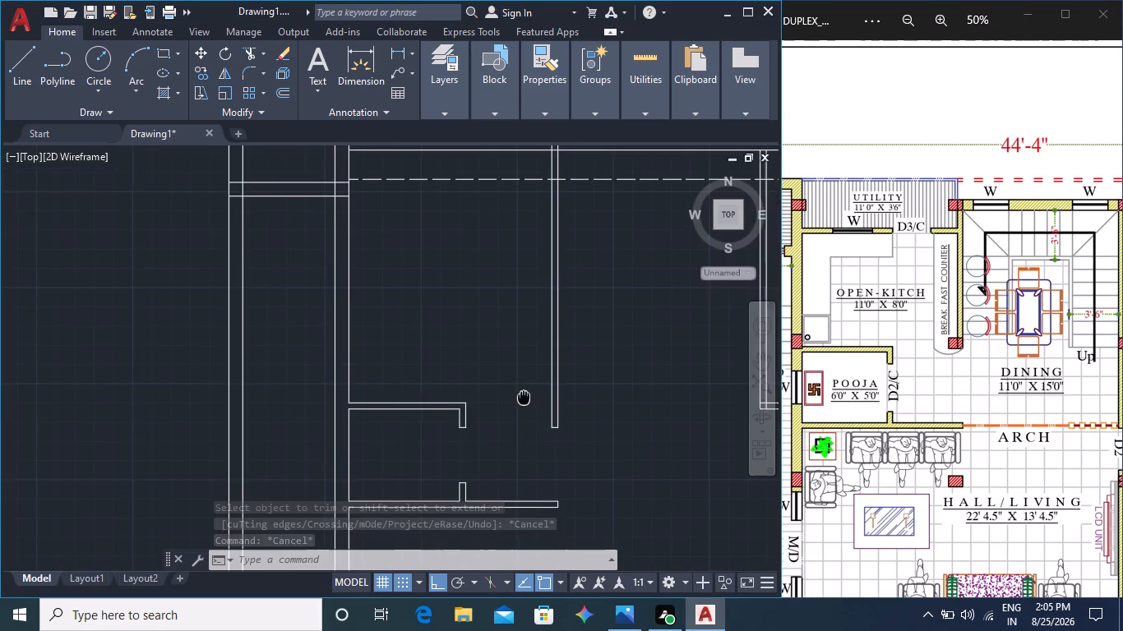
pyautogui.moveTo(523, 399); pyautogui.dragTo(521, 400, button='middle')
pyautogui.moveTo(565, 367); pyautogui.dragTo(544, 398, button='middle')
pyautogui.moveTo(588, 401); pyautogui.dragTo(543, 453, button='middle')
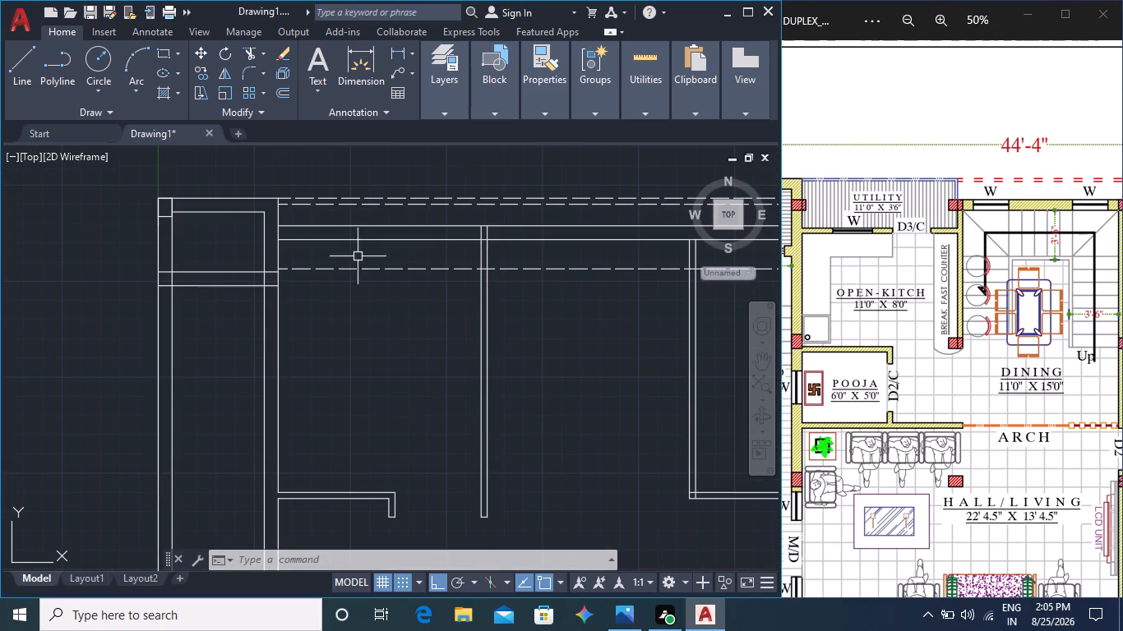
pyautogui.scroll(2, 349, 242)
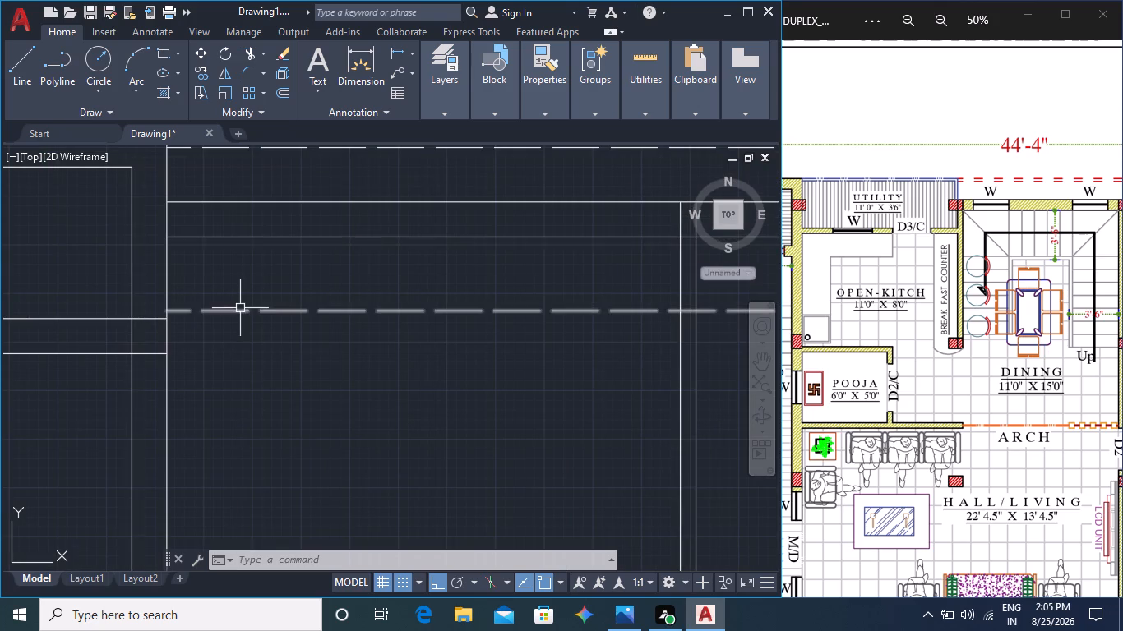
pyautogui.click(240, 310)
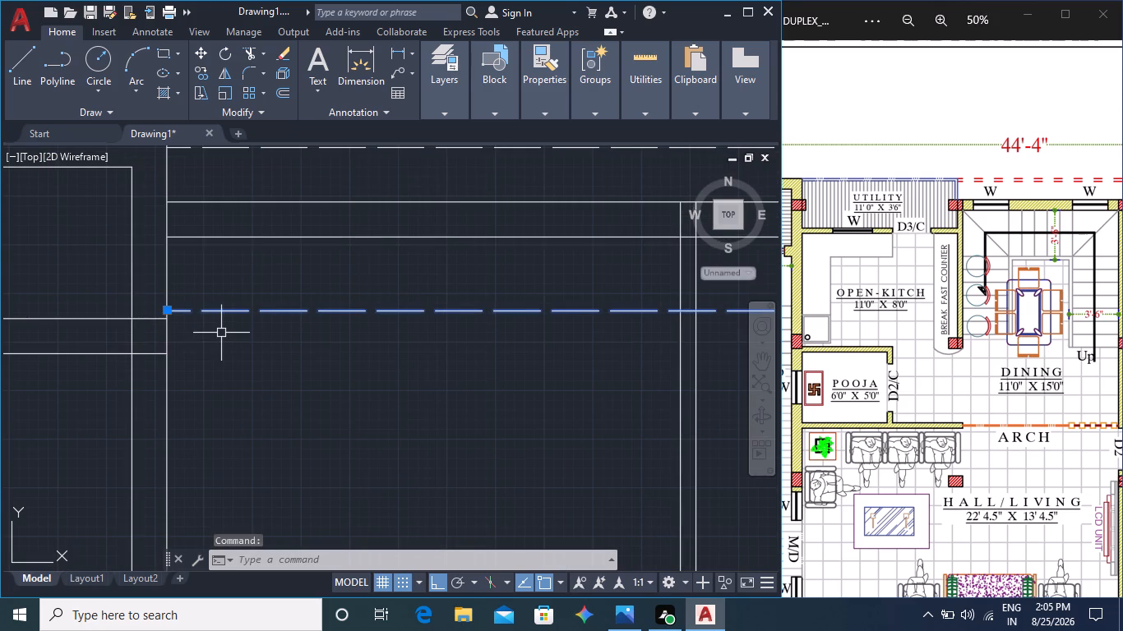
pyautogui.press('Delete')
pyautogui.scroll(-2, 262, 312)
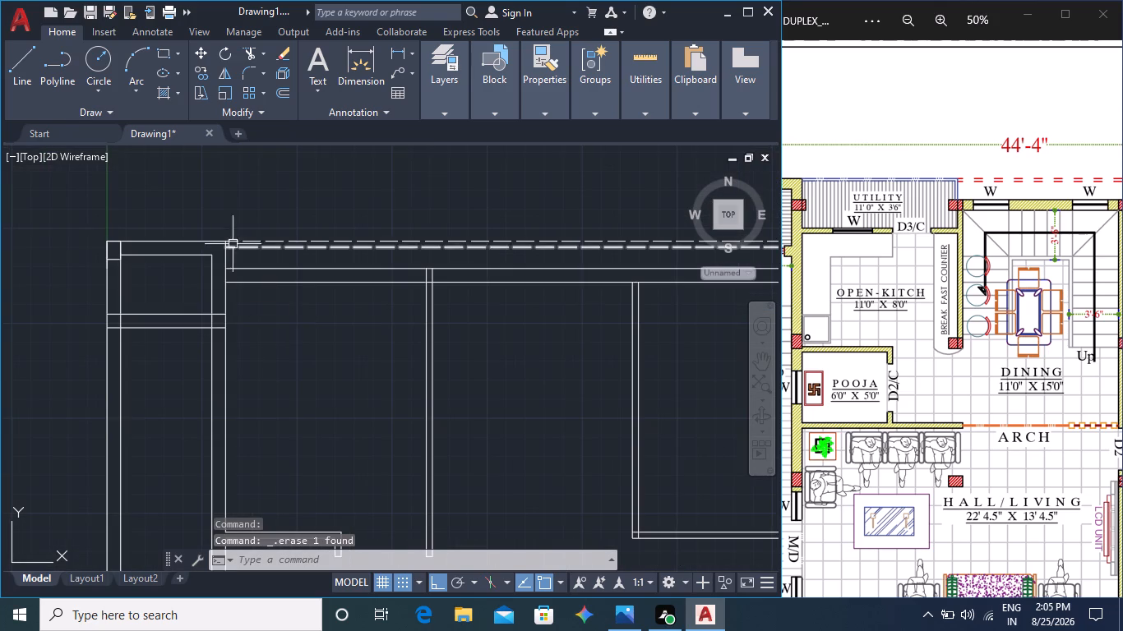
# Draw a line from the lower dashed line's west end 3'6" down the wall face and across to the next vertical wall.
pyautogui.click(24, 64)
pyautogui.scroll(4, 221, 306)
pyautogui.moveTo(242, 267); pyautogui.dragTo(291, 549, button='middle')
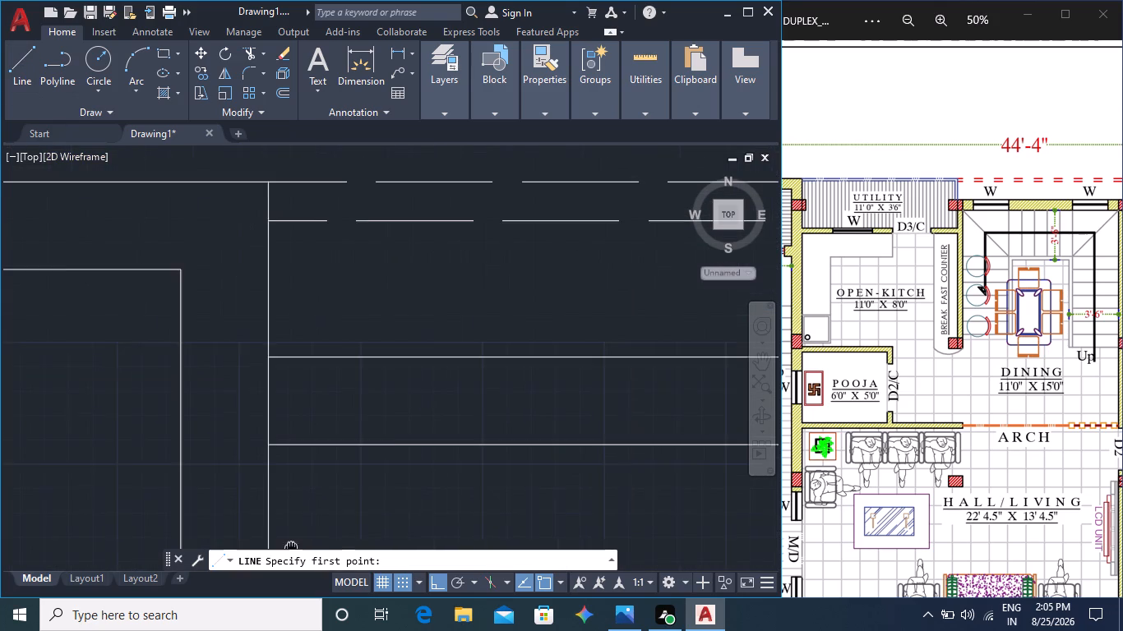
pyautogui.moveTo(291, 549); pyautogui.dragTo(297, 565, button='middle')
pyautogui.click(276, 246)
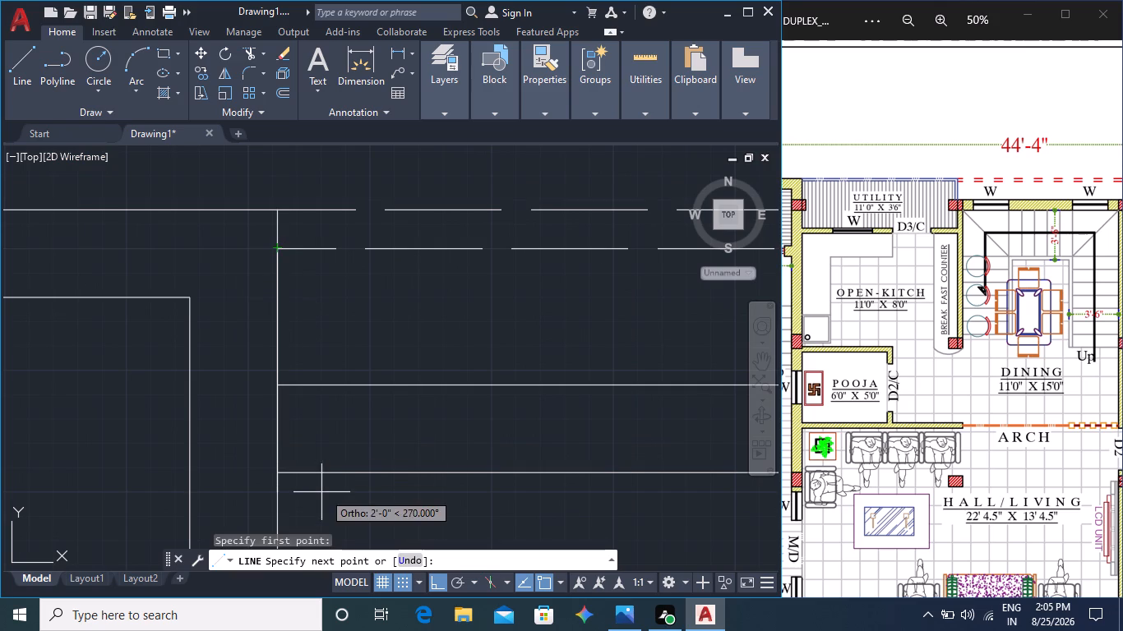
pyautogui.moveTo(330, 489); pyautogui.dragTo(336, 359, button='middle')
pyautogui.scroll(-2, 330, 371)
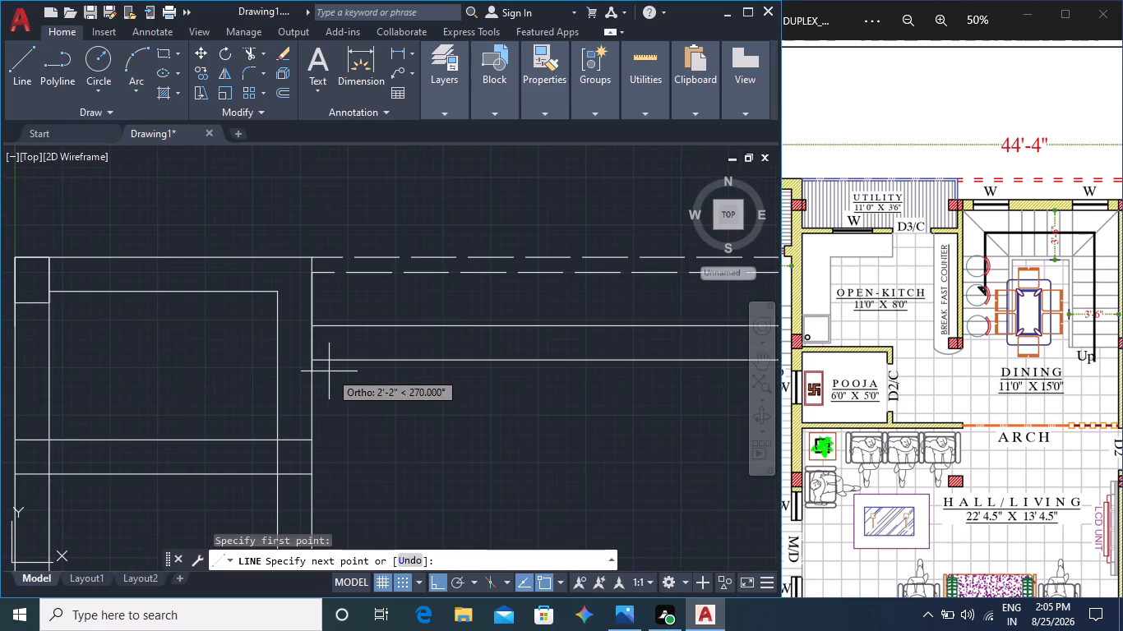
pyautogui.moveTo(329, 391); pyautogui.dragTo(326, 454, button='middle')
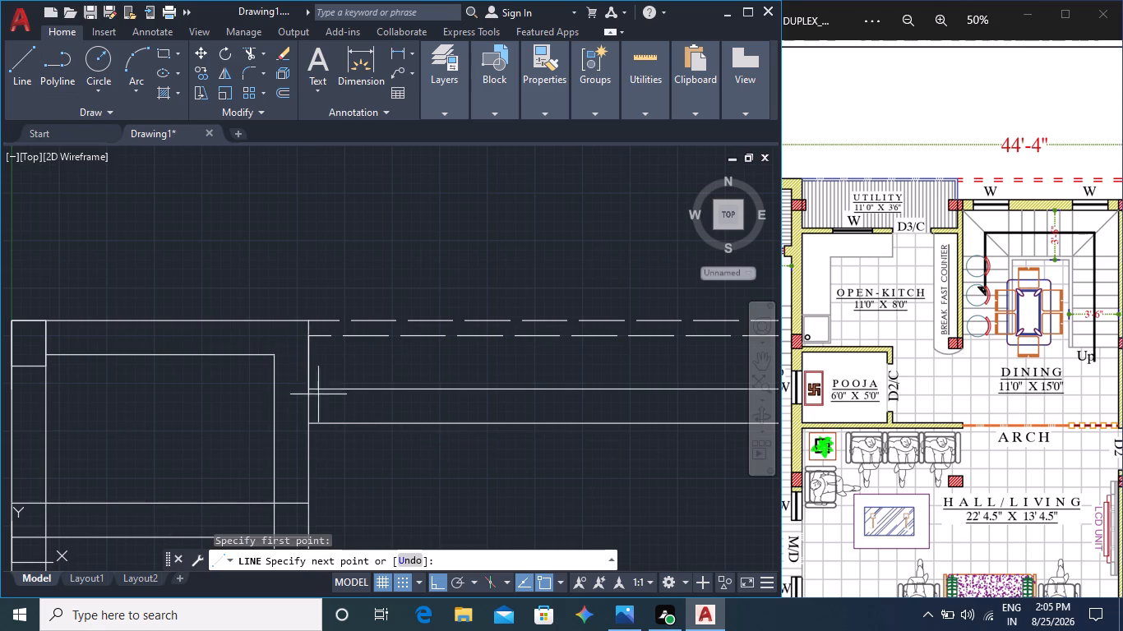
pyautogui.moveTo(383, 468); pyautogui.dragTo(385, 380, button='middle')
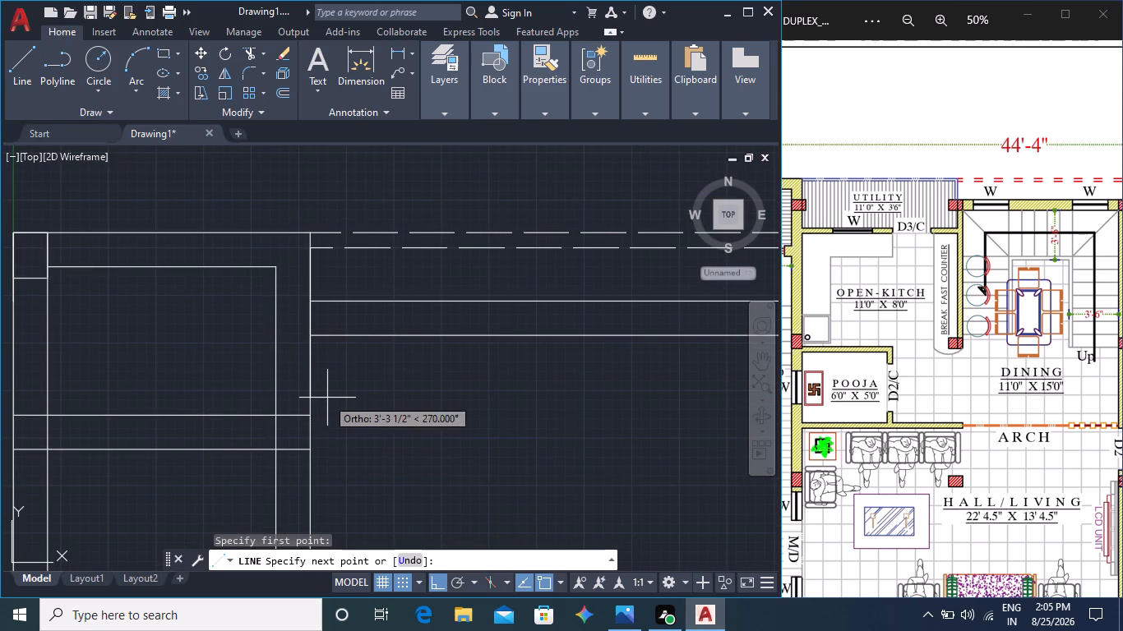
pyautogui.write('tk')
pyautogui.press('Return')
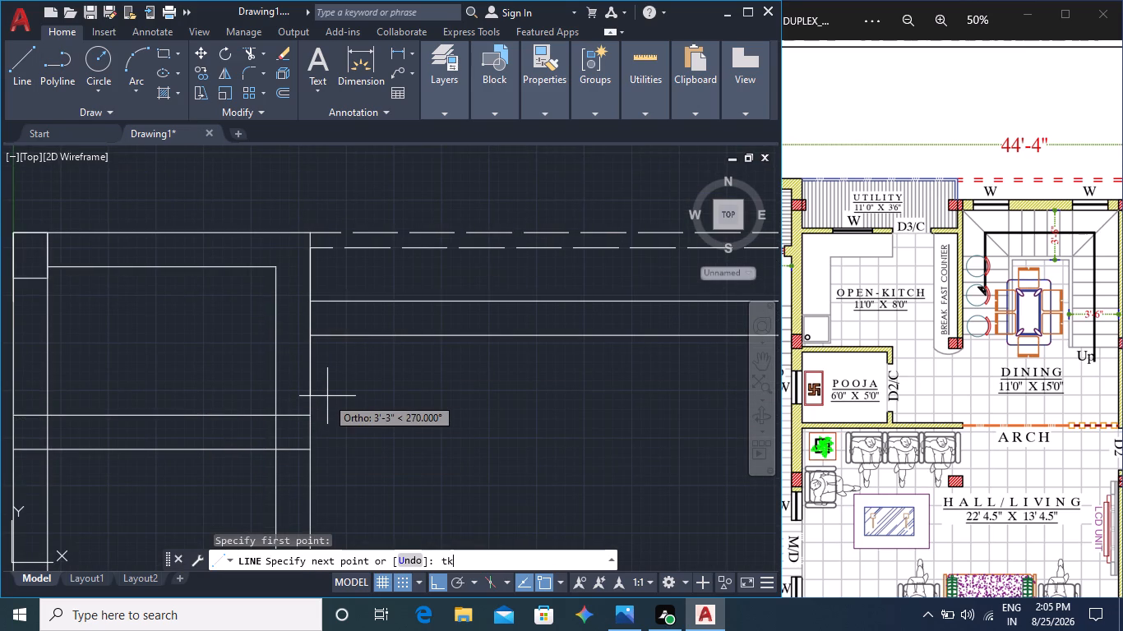
pyautogui.click(307, 250)
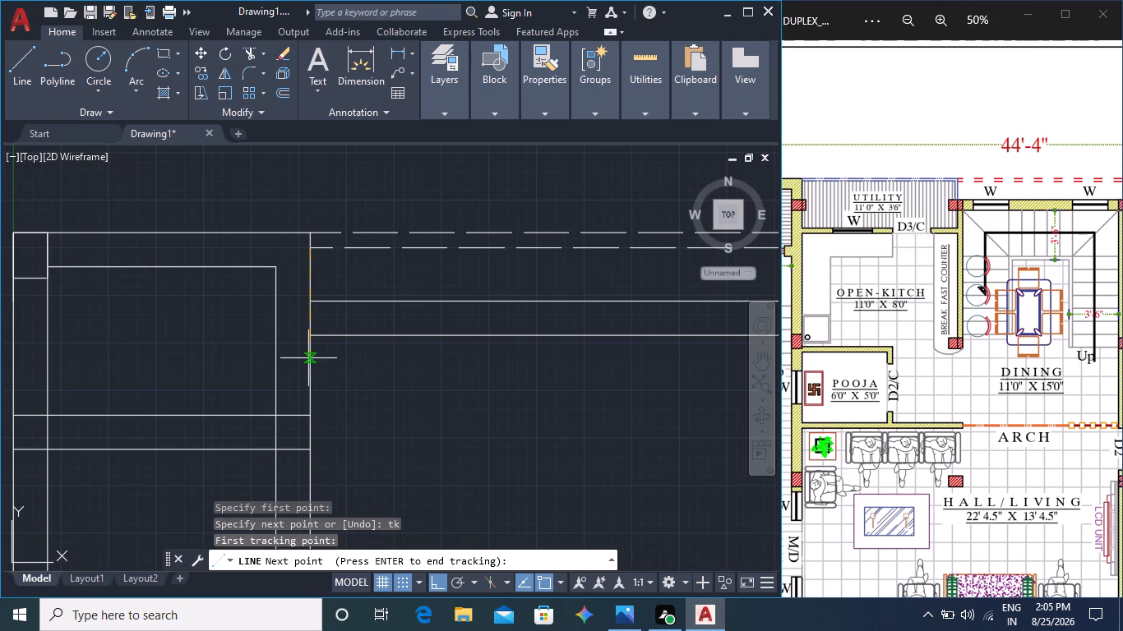
pyautogui.press('3')
pyautogui.press("'")
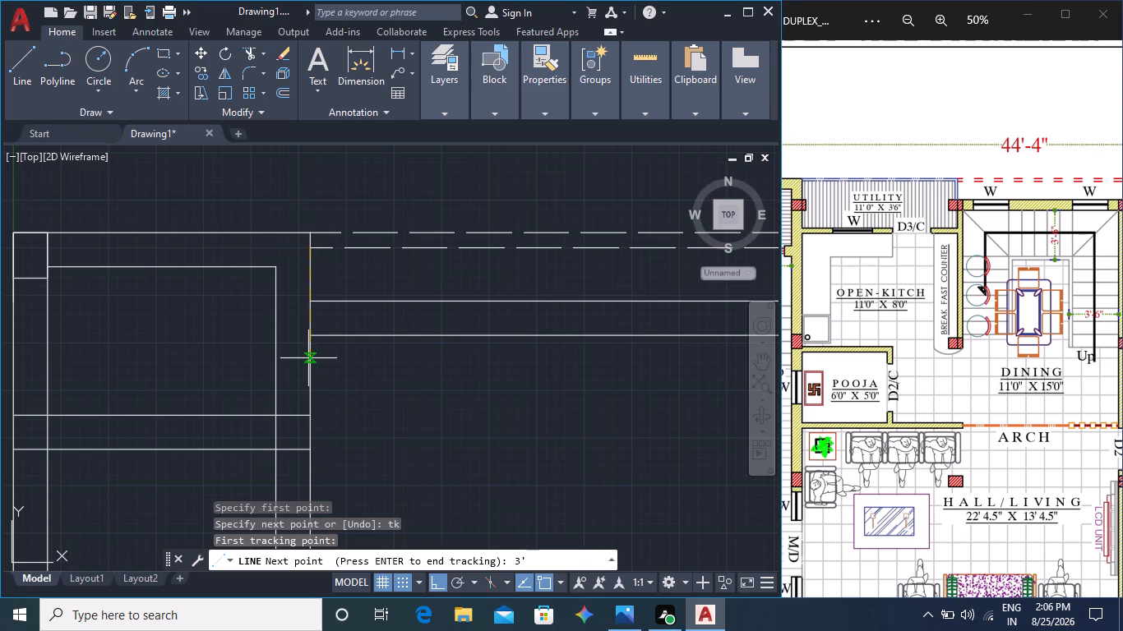
pyautogui.write('6"')
pyautogui.press('Return')
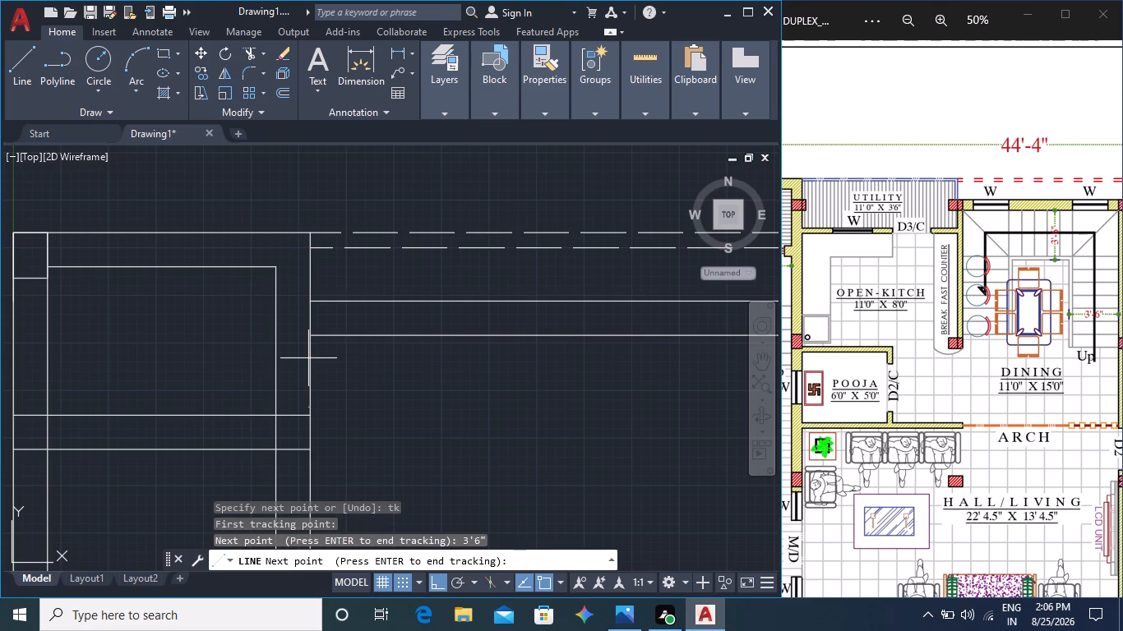
pyautogui.press('Return')
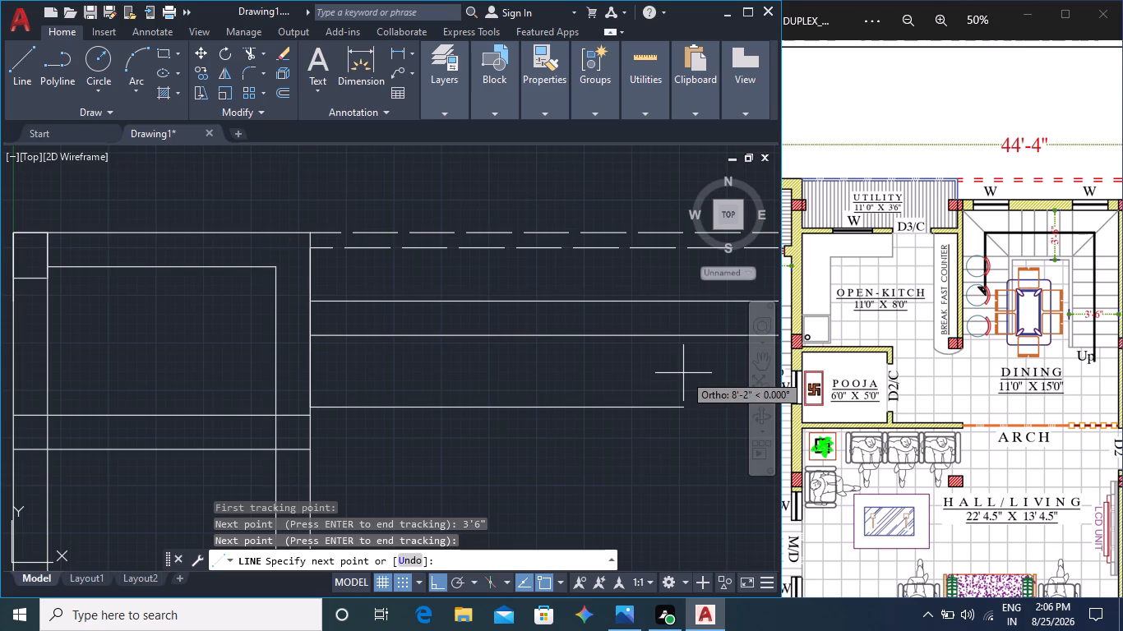
pyautogui.moveTo(684, 374); pyautogui.dragTo(384, 340, button='middle')
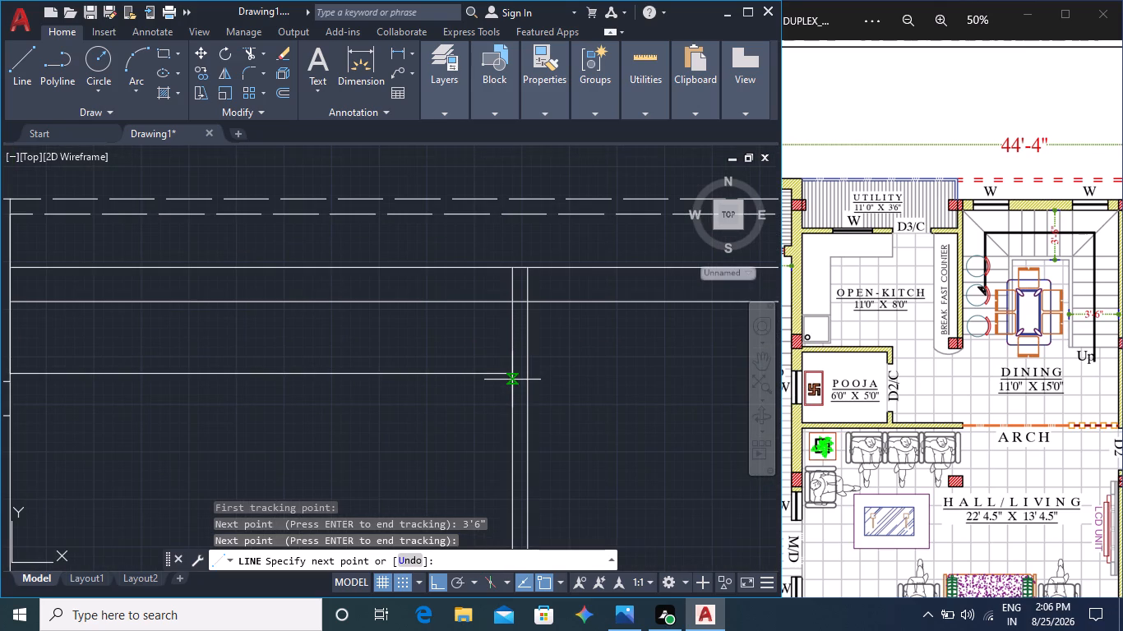
pyautogui.click(513, 379)
pyautogui.press('Escape')
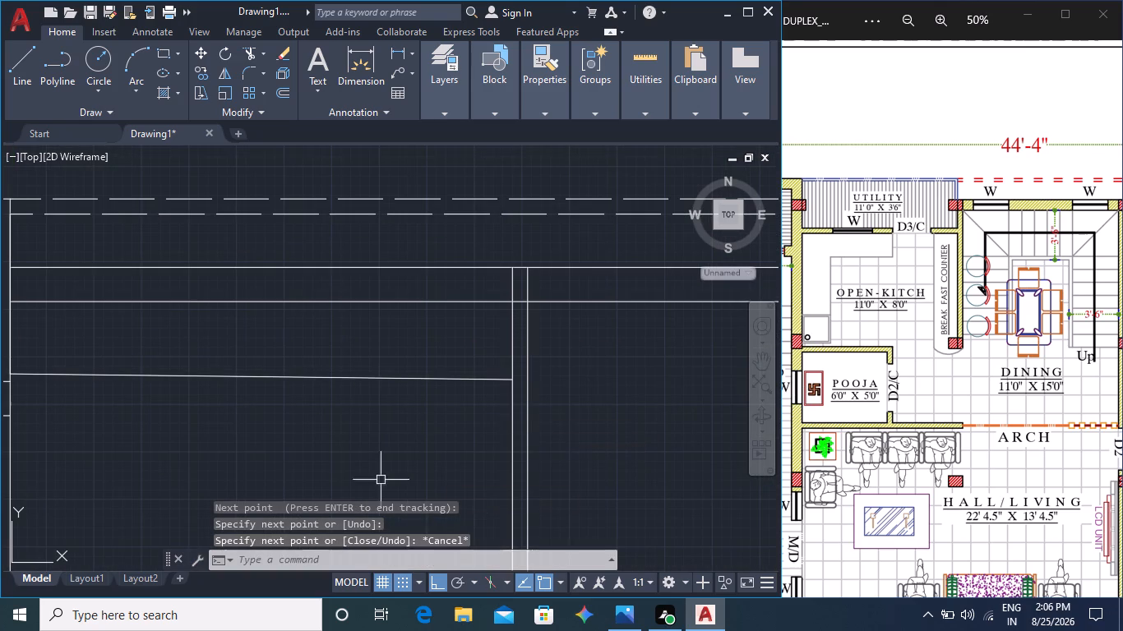
# Offset the new utility–kitchen dividing line 4" downward to form the wall thickness.
pyautogui.moveTo(381, 479); pyautogui.dragTo(556, 416, button='middle')
pyautogui.click(468, 318)
pyautogui.click(461, 310)
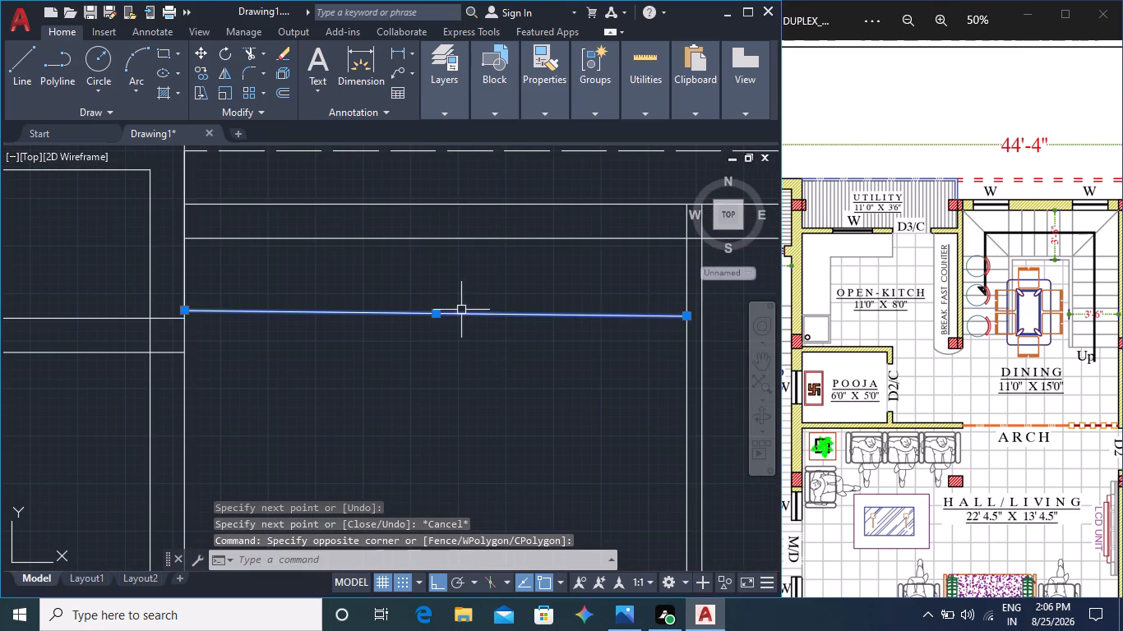
pyautogui.press('o')
pyautogui.press('Return')
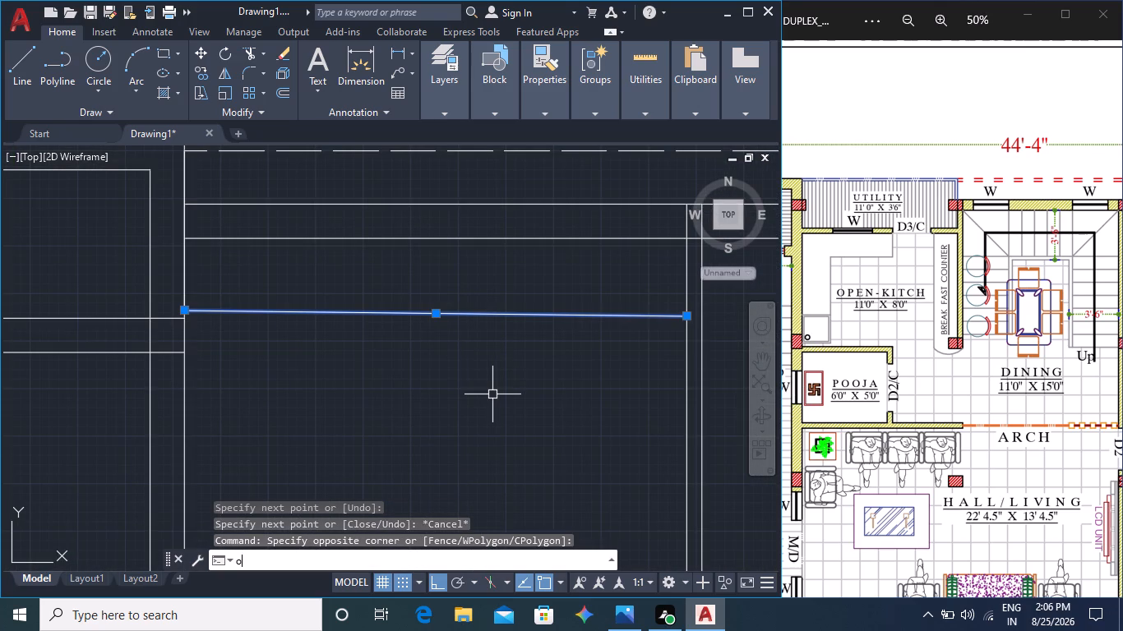
pyautogui.click(445, 311)
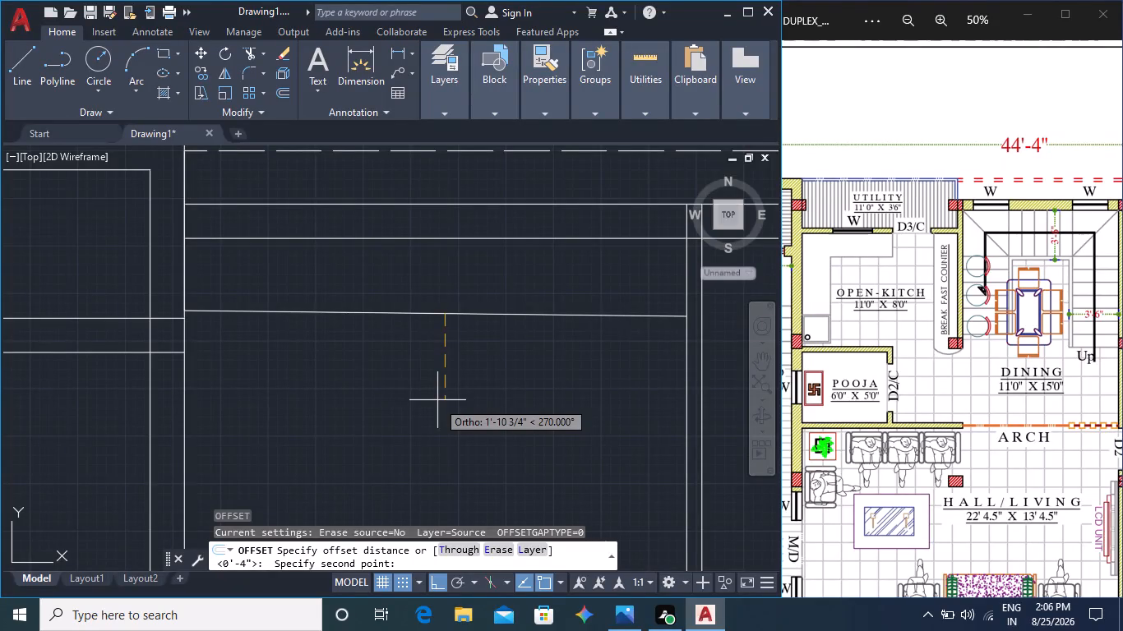
pyautogui.press('4')
pyautogui.hotkey('shift', '"')
pyautogui.press('Return')
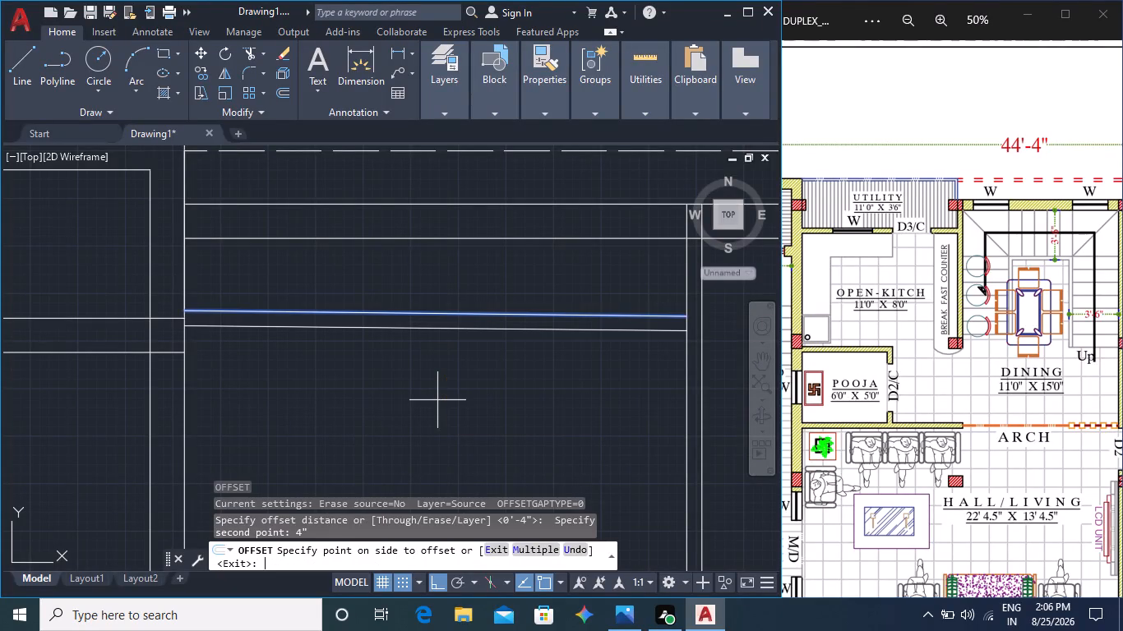
pyautogui.click(437, 401)
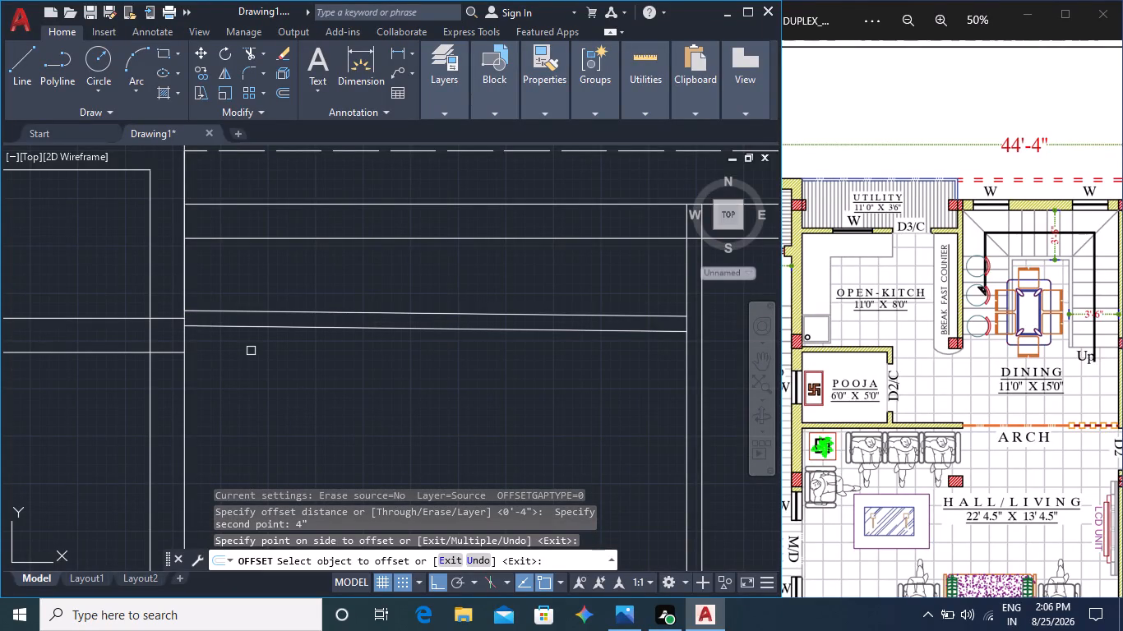
# Draw a short vertical mark across the two horizontal wall lines below the lift, near their east end.
pyautogui.scroll(1, 902, 349)
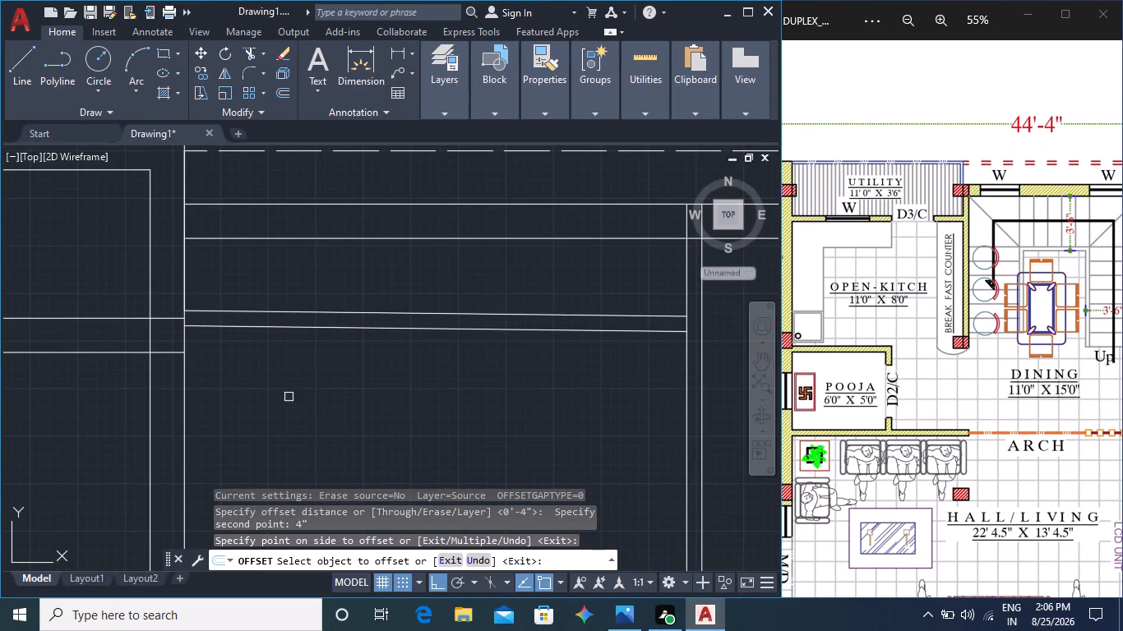
pyautogui.moveTo(278, 393); pyautogui.dragTo(538, 357, button='middle')
pyautogui.click(25, 75)
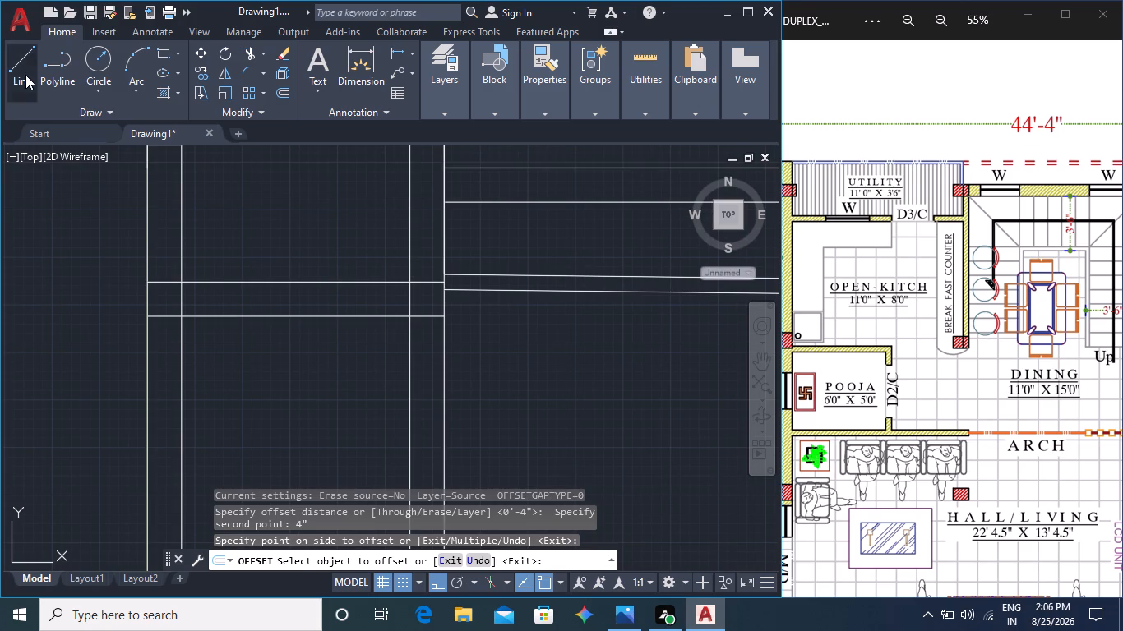
pyautogui.click(382, 280)
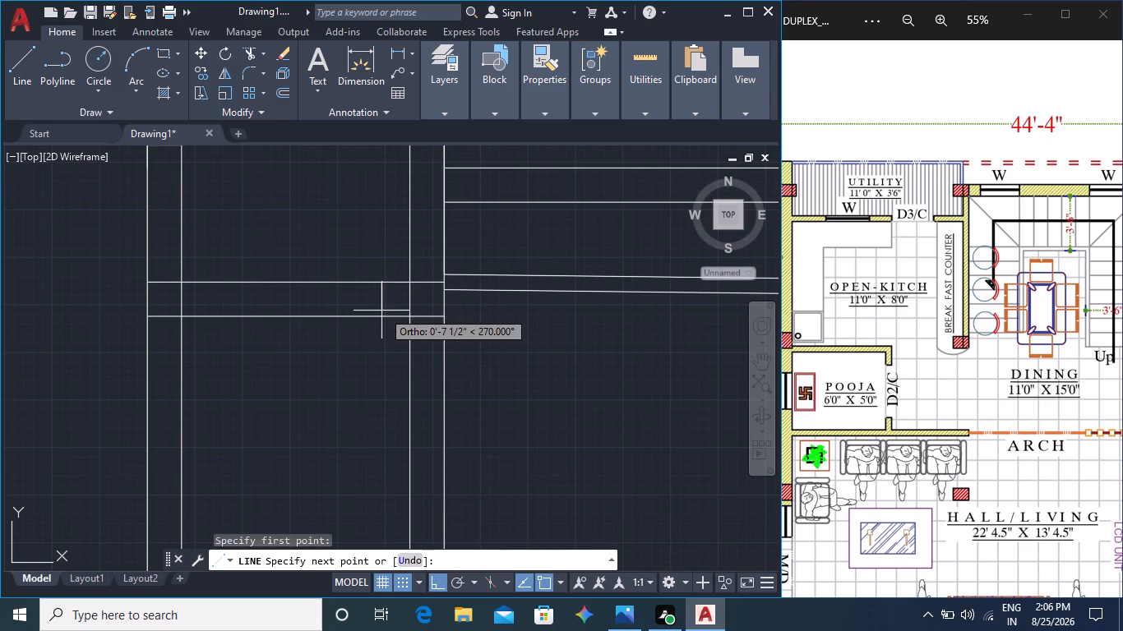
pyautogui.click(382, 319)
pyautogui.press('Escape')
pyautogui.press('Escape')
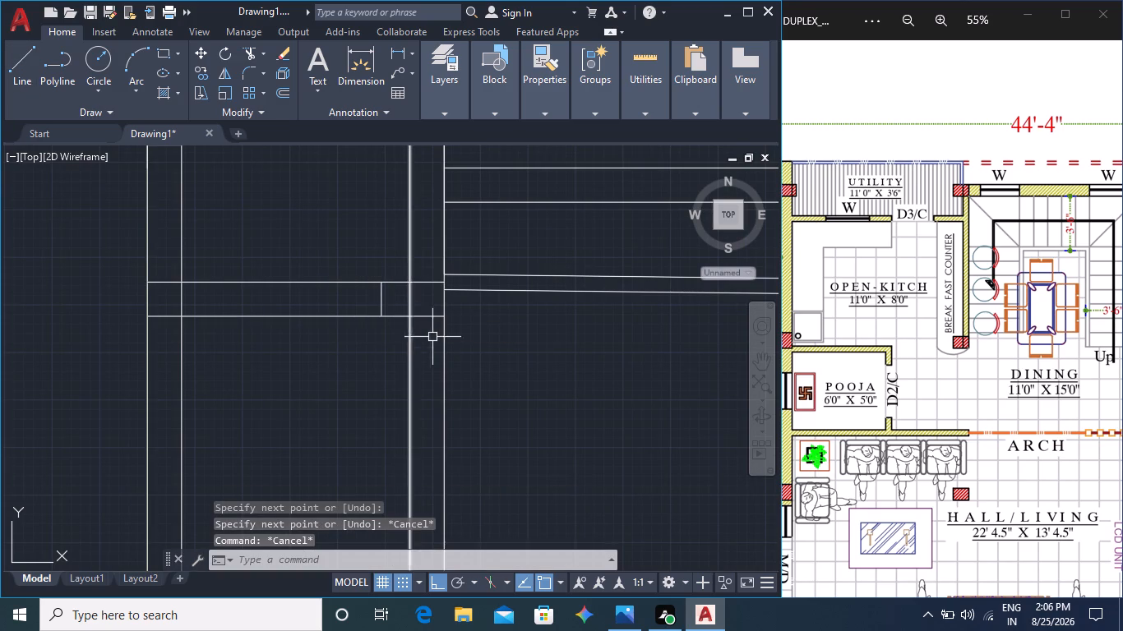
# Trim the ends of both horizontal lift wall lines where they run through the thickness of the east wall.
pyautogui.press('t')
pyautogui.press('r')
pyautogui.press('Return')
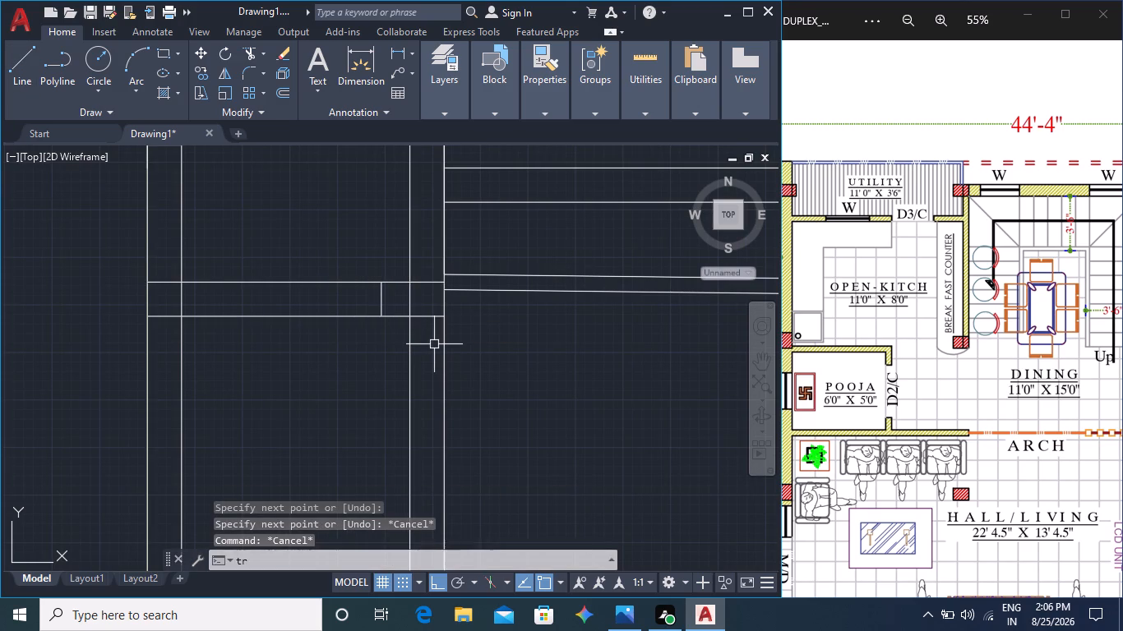
pyautogui.click(427, 348)
pyautogui.click(432, 233)
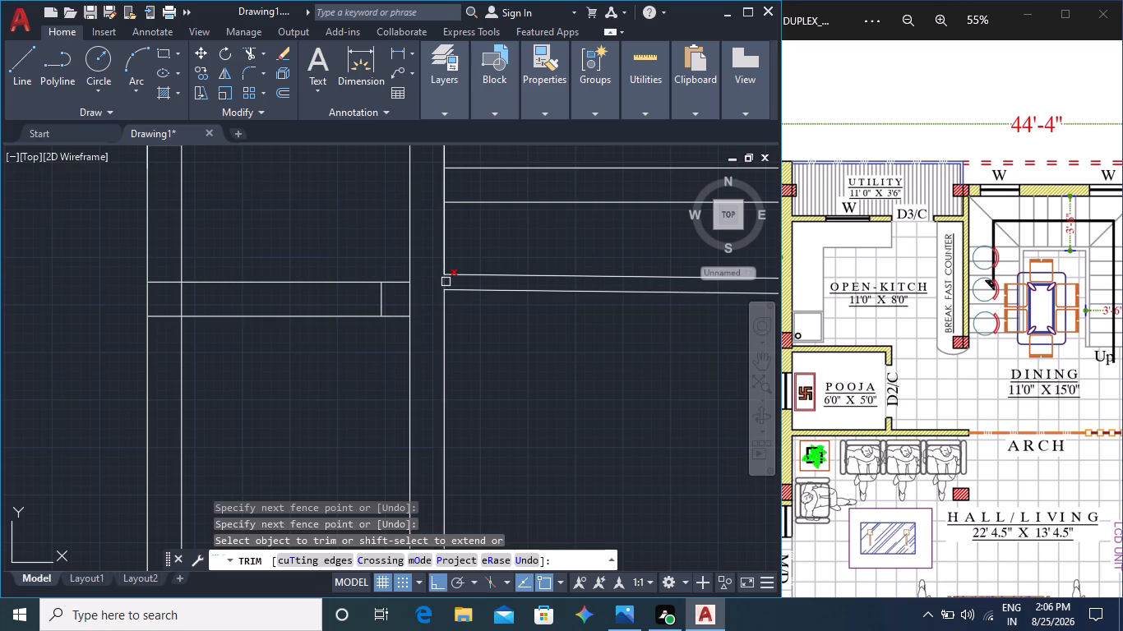
pyautogui.press('Escape')
pyautogui.press('Escape')
# Copy the short vertical mark in the lift's lower wall 2' to the west.
pyautogui.middleClick(876, 369)
pyautogui.moveTo(820, 349); pyautogui.dragTo(903, 345, button='middle')
pyautogui.scroll(1, 365, 288)
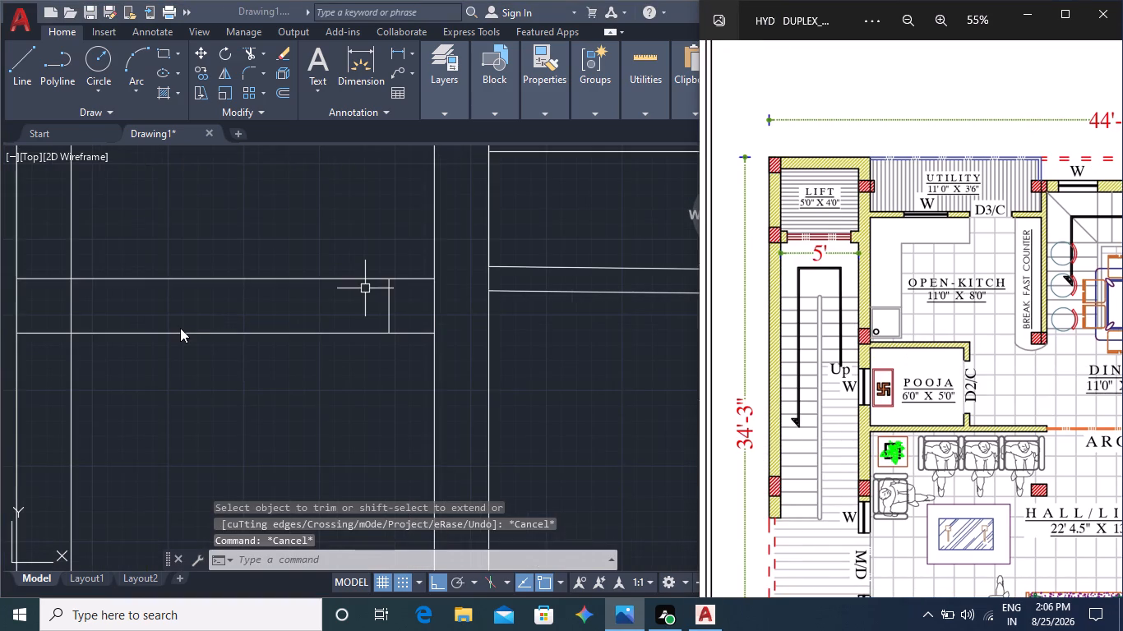
pyautogui.scroll(-1, 180, 328)
pyautogui.click(309, 315)
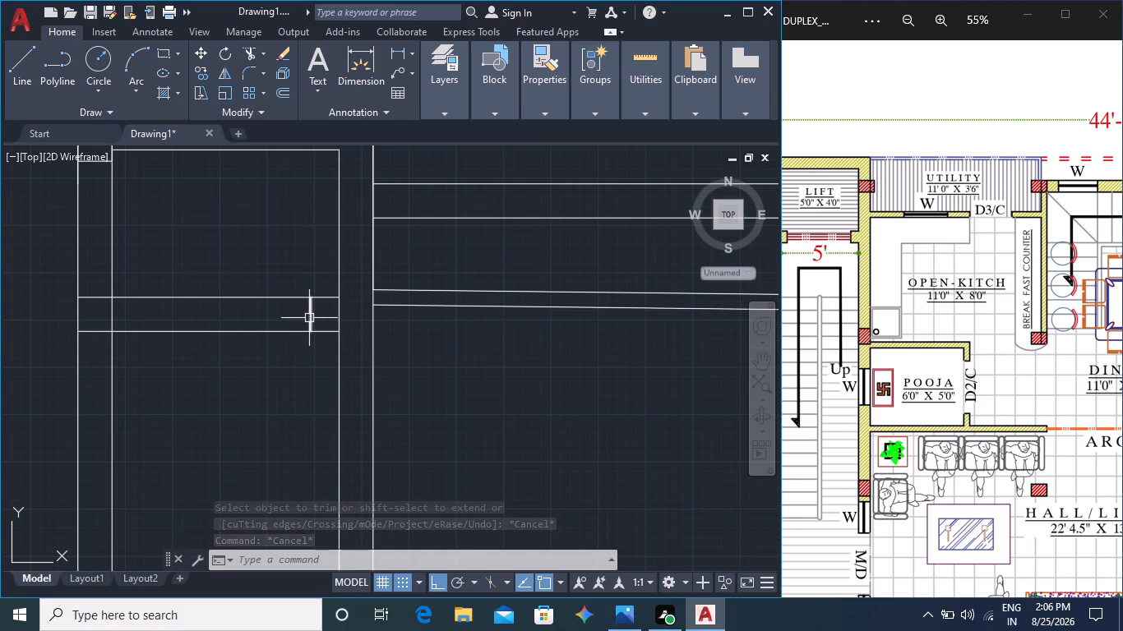
pyautogui.click(309, 318)
pyautogui.press('o')
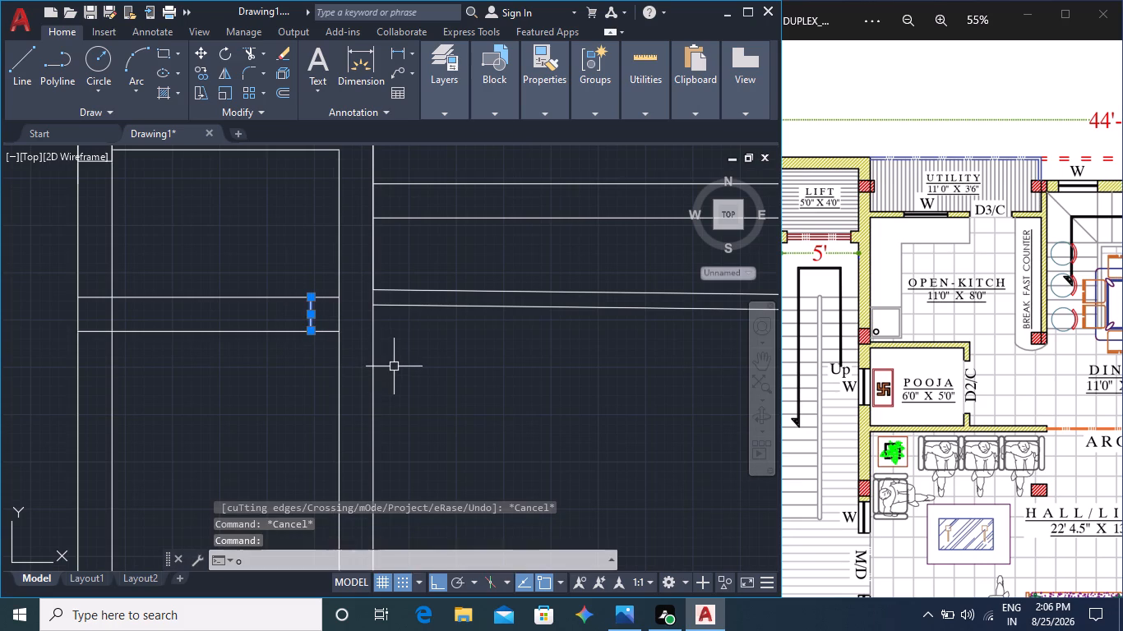
pyautogui.press('Escape')
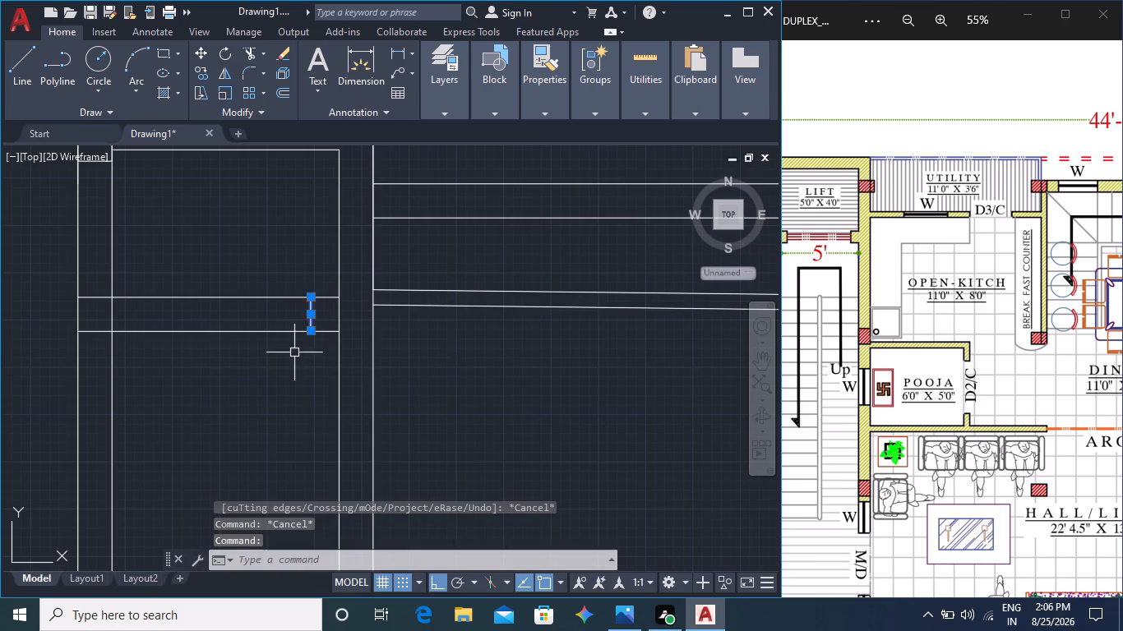
pyautogui.click(198, 76)
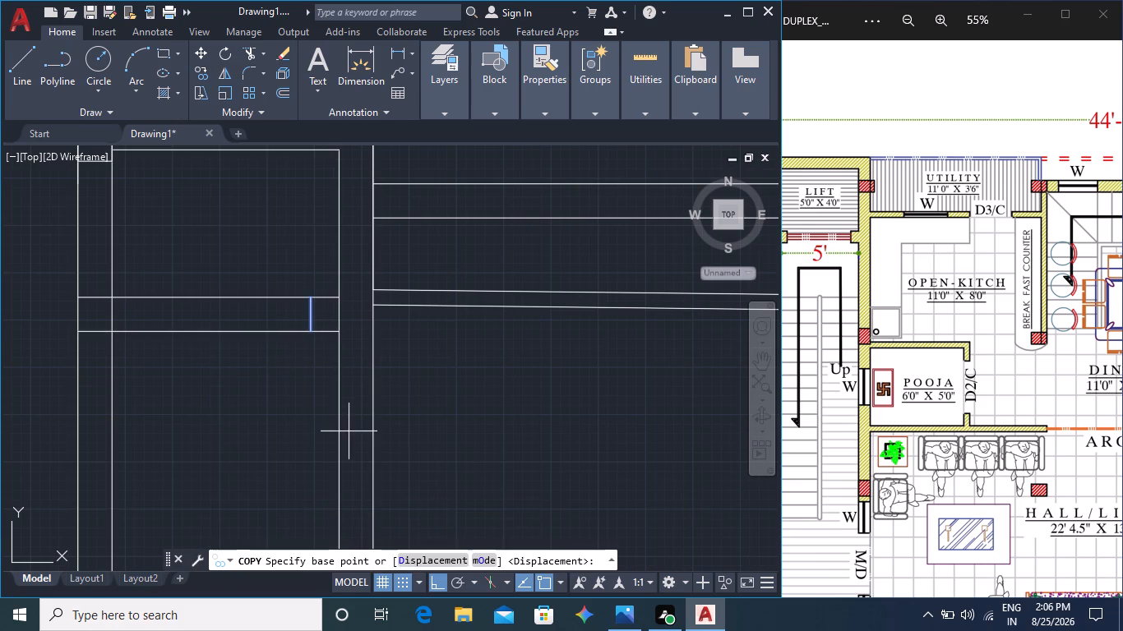
pyautogui.click(310, 333)
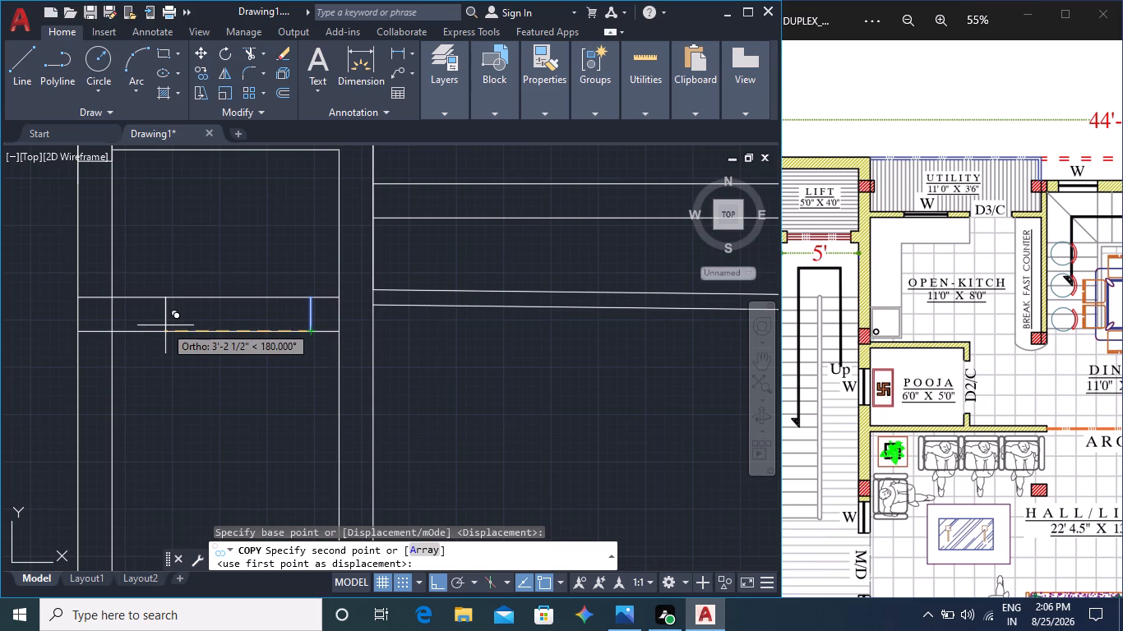
pyautogui.write("2'")
pyautogui.press('Return')
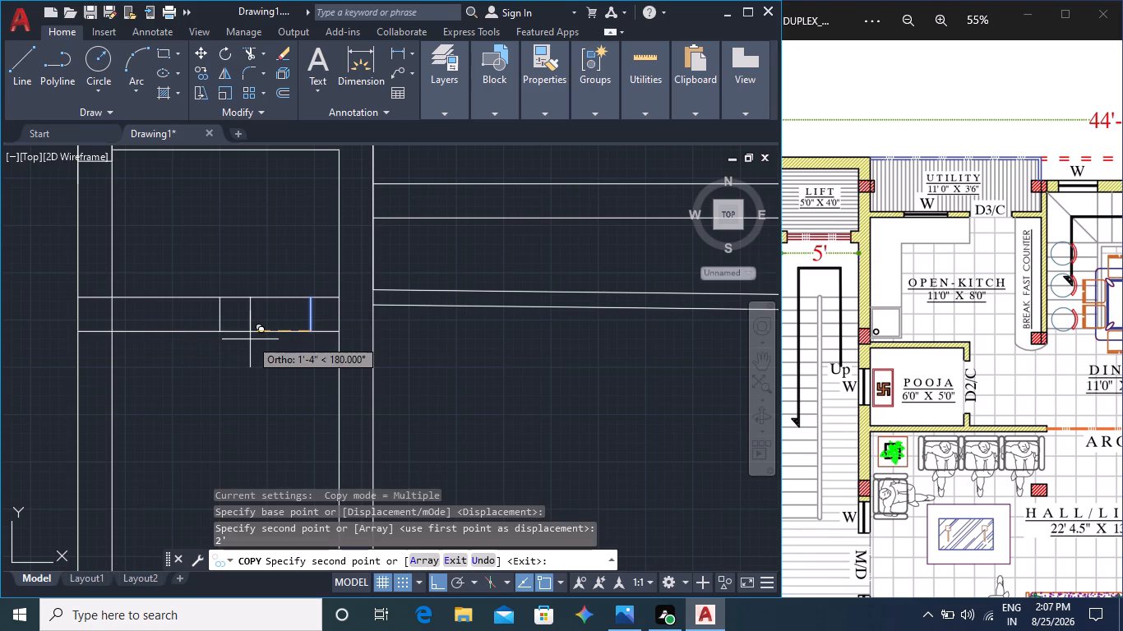
pyautogui.press('Escape')
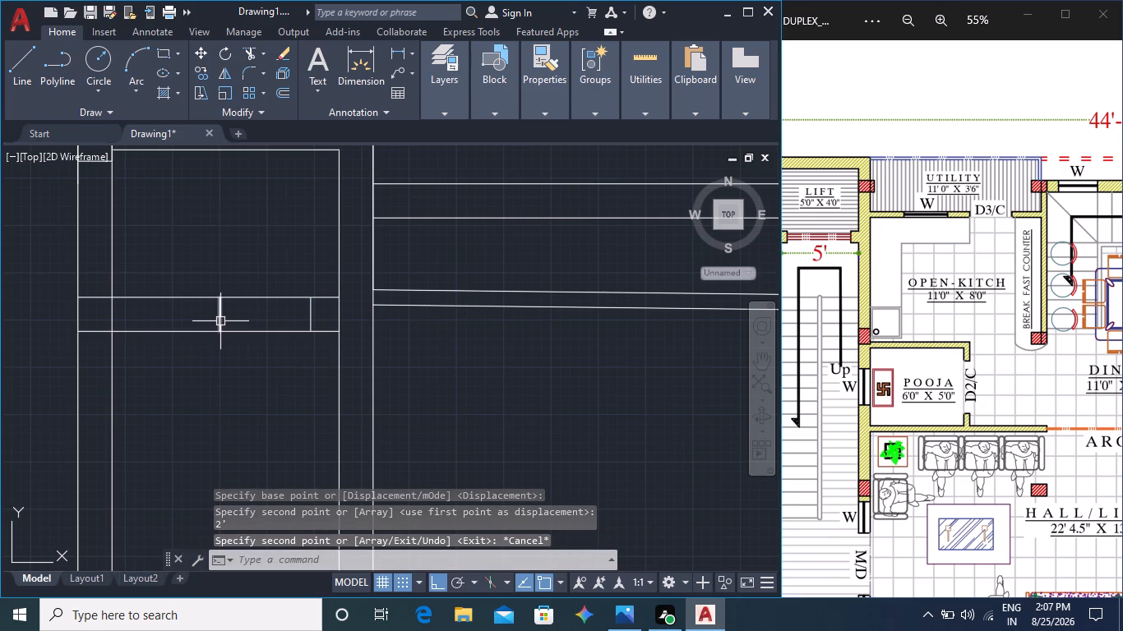
# Move the west vertical mark in the lift's lower wall 1' further west.
pyautogui.click(220, 321)
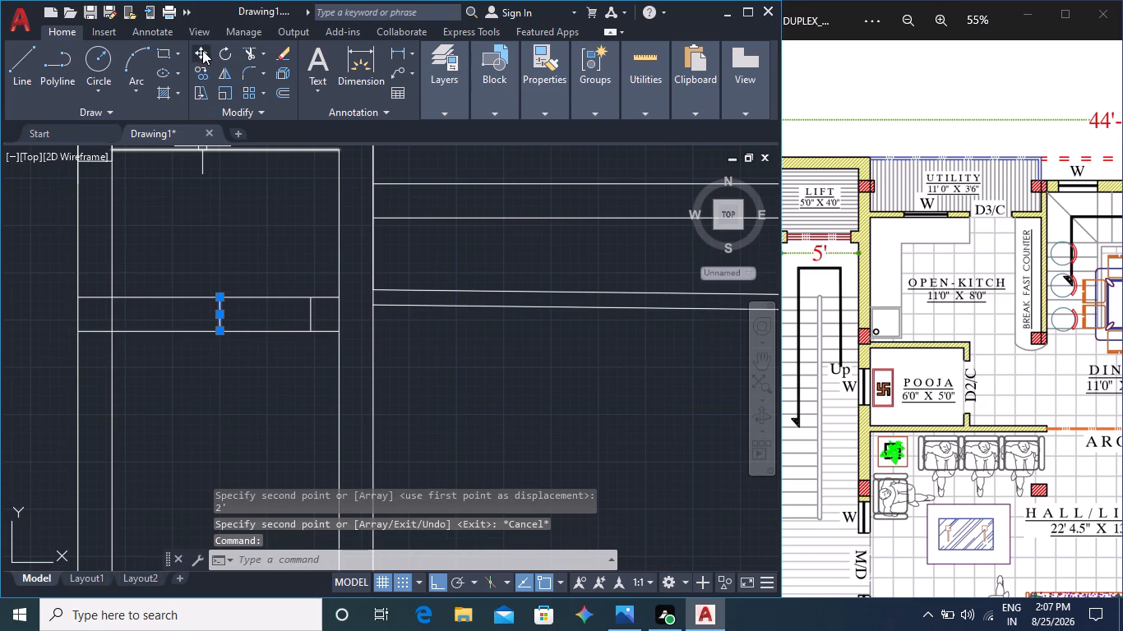
pyautogui.click(202, 50)
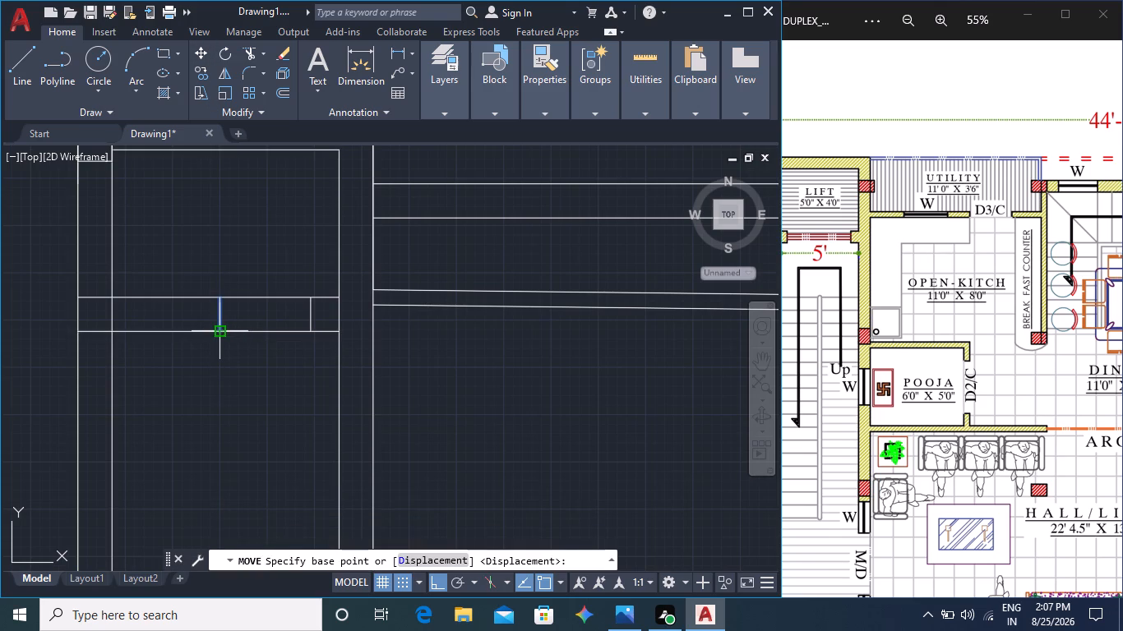
pyautogui.click(220, 329)
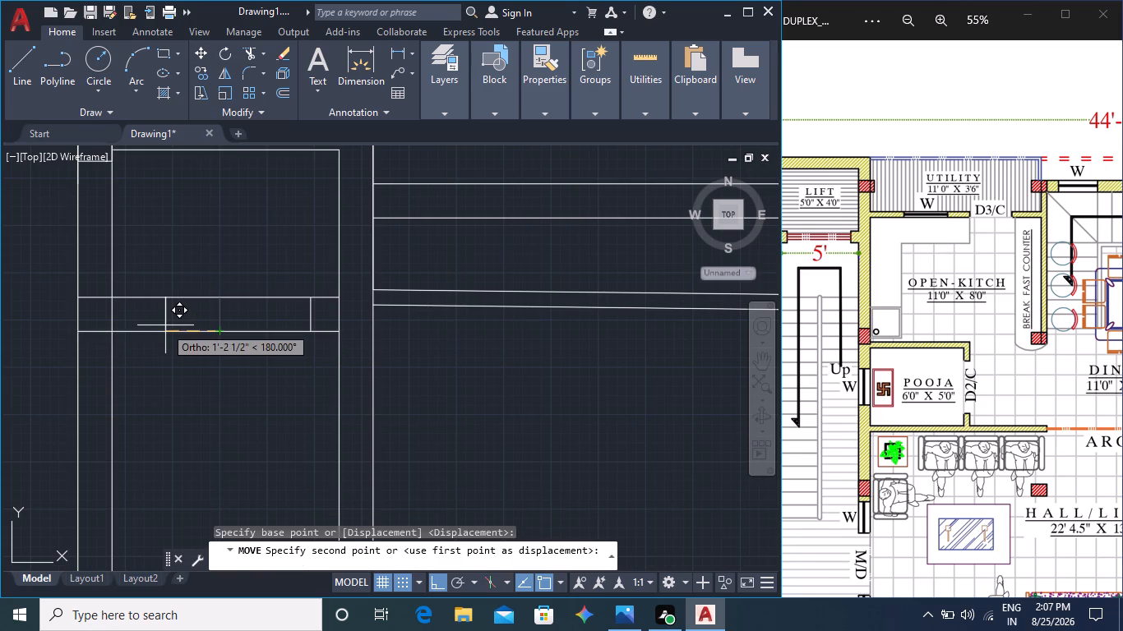
pyautogui.press('1')
pyautogui.press("'")
pyautogui.press('Return')
# Move both vertical opening marks together slightly west along the lift's lower wall, keeping their spacing.
pyautogui.click(307, 318)
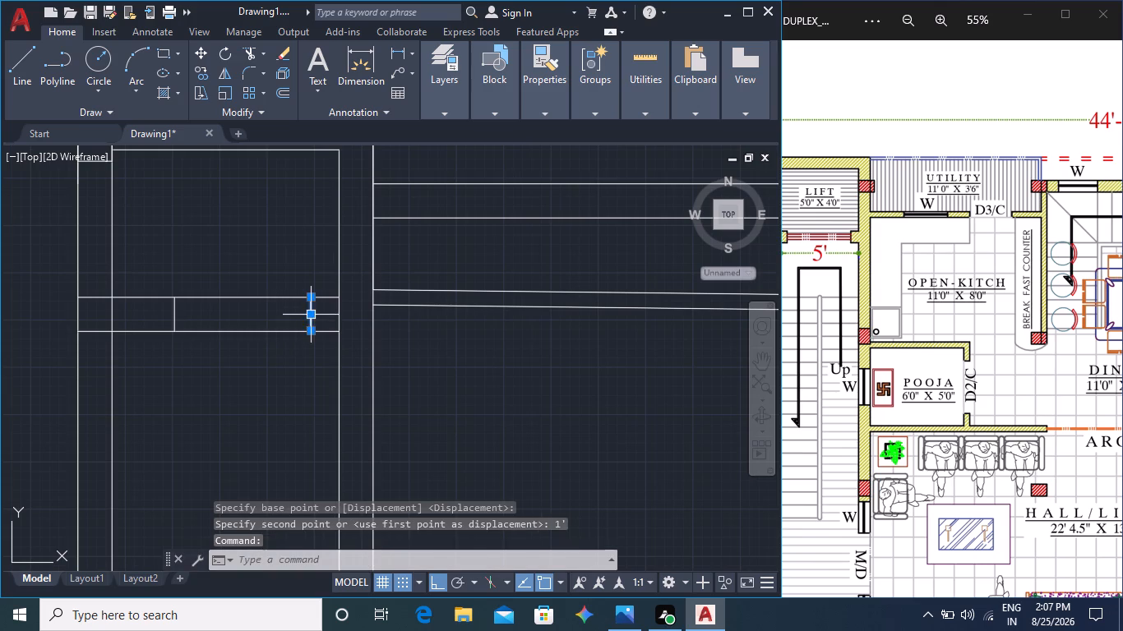
pyautogui.click(178, 320)
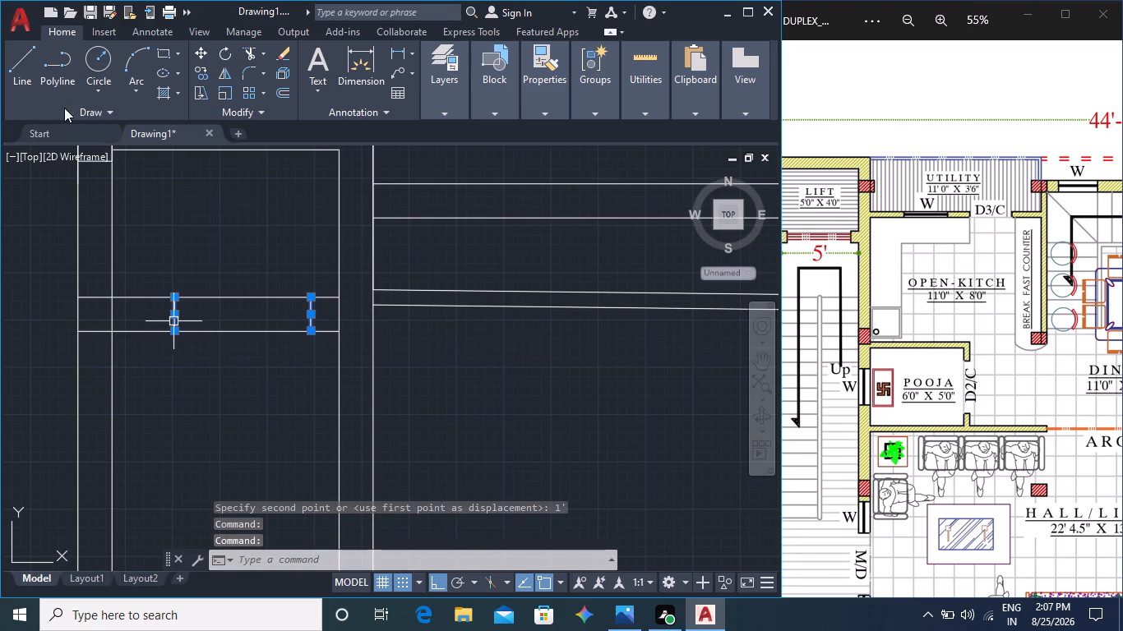
pyautogui.click(205, 57)
pyautogui.click(312, 329)
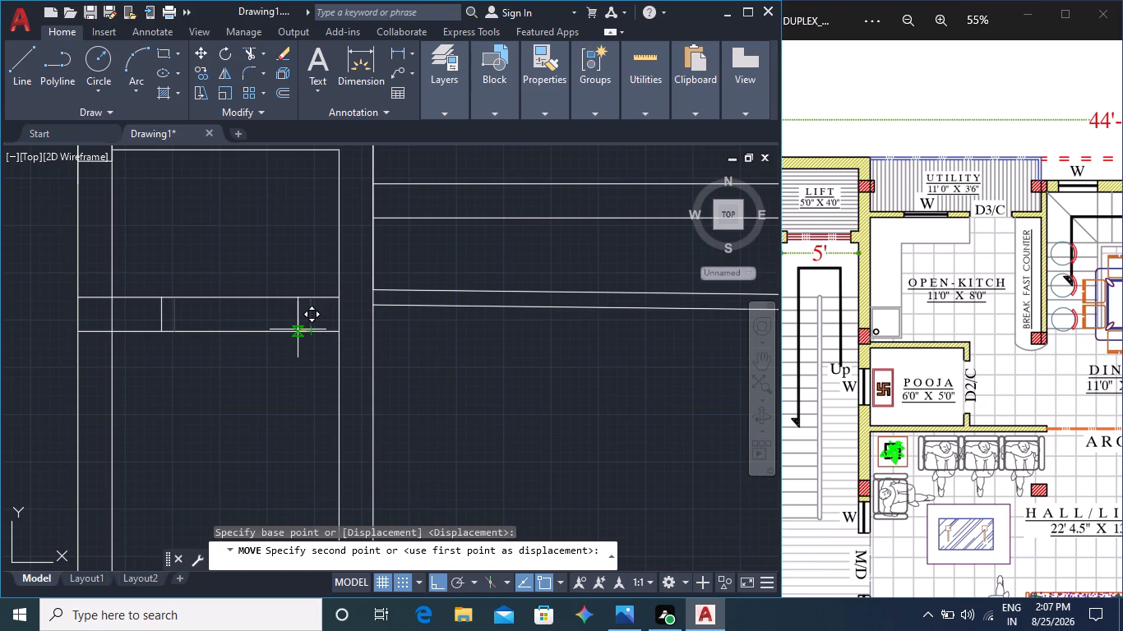
pyautogui.click(298, 329)
pyautogui.press('Escape')
pyautogui.press('Escape')
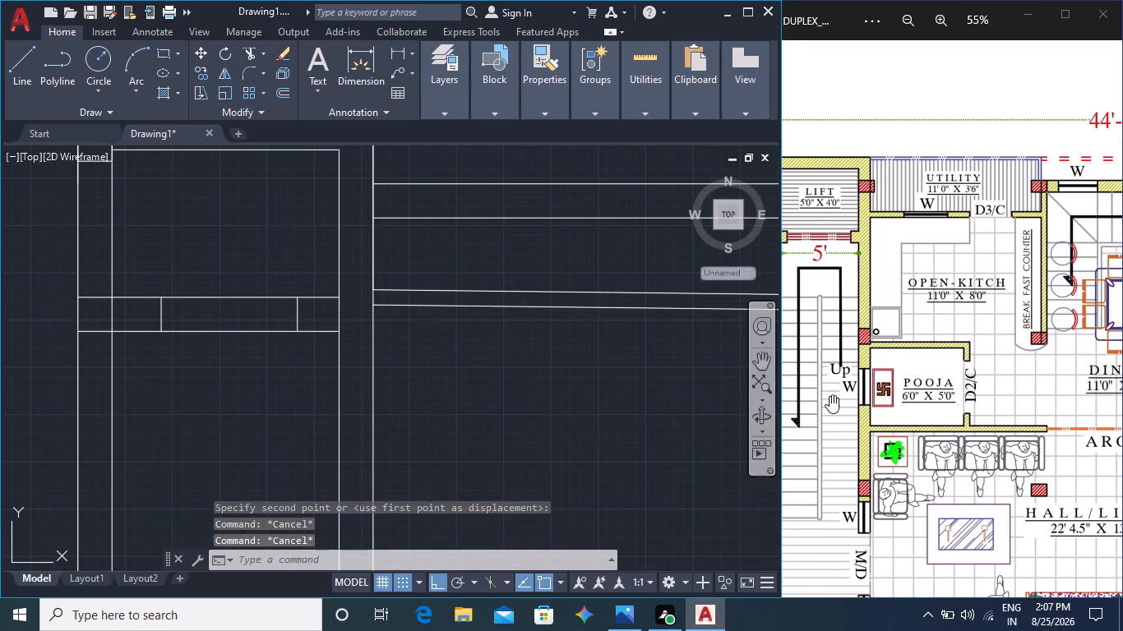
# Examine the lift, its door opening and the nearby columns in the reference plan against the drawn walls.
pyautogui.middleClick(834, 392)
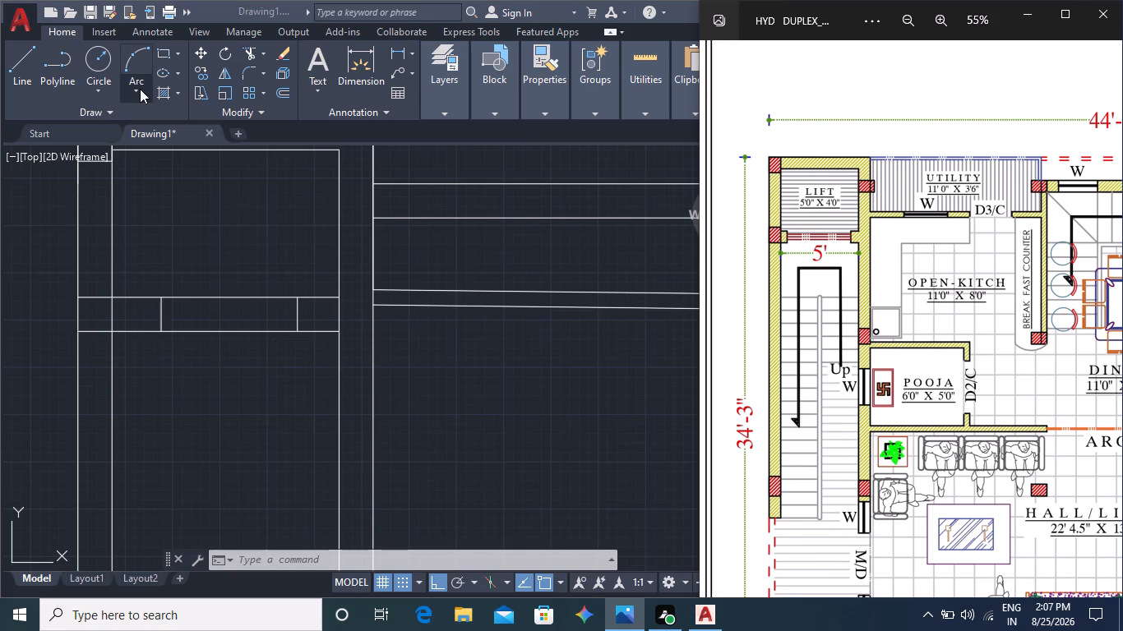
pyautogui.middleClick(474, 260)
pyautogui.moveTo(476, 253); pyautogui.dragTo(286, 248, button='middle')
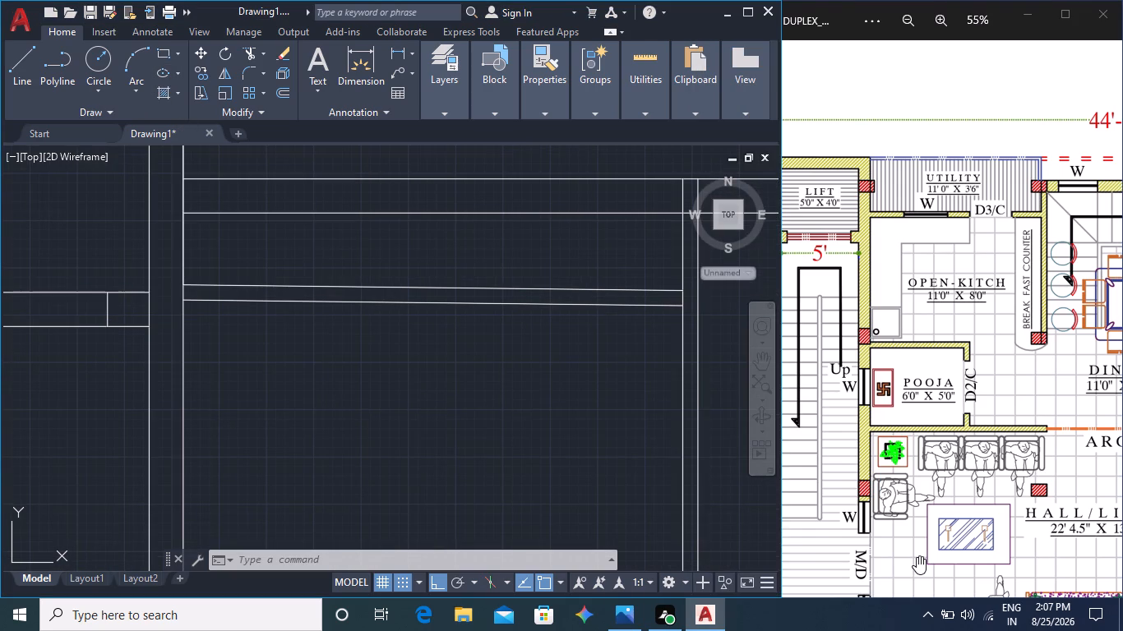
pyautogui.middleClick(935, 269)
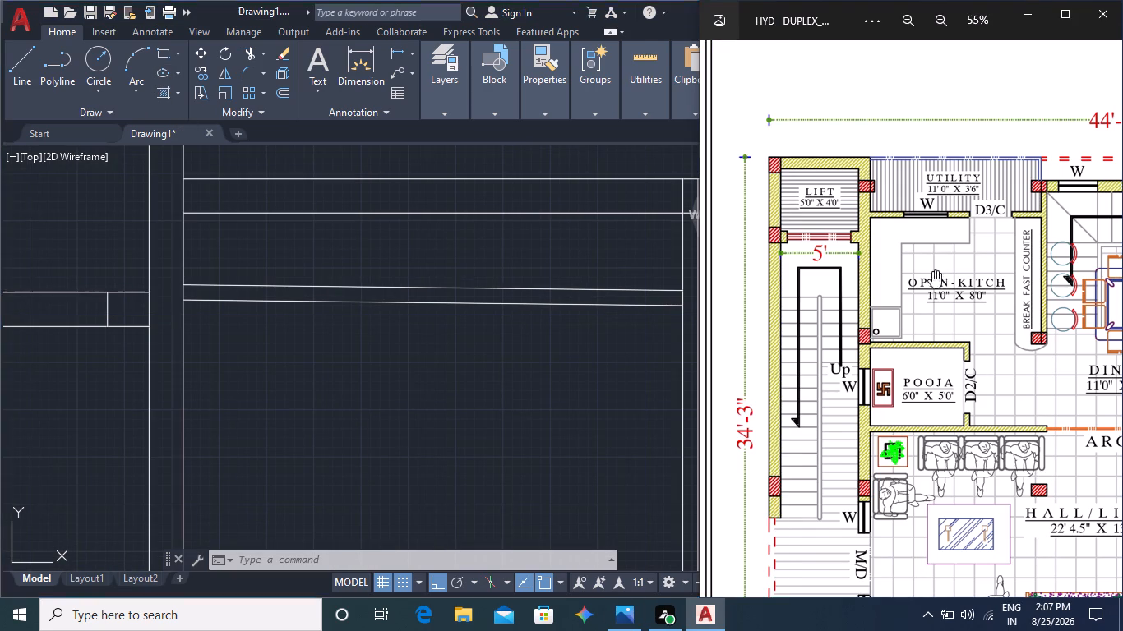
pyautogui.middleClick(548, 373)
pyautogui.moveTo(540, 373); pyautogui.dragTo(471, 415, button='middle')
pyautogui.moveTo(477, 347); pyautogui.dragTo(433, 436, button='middle')
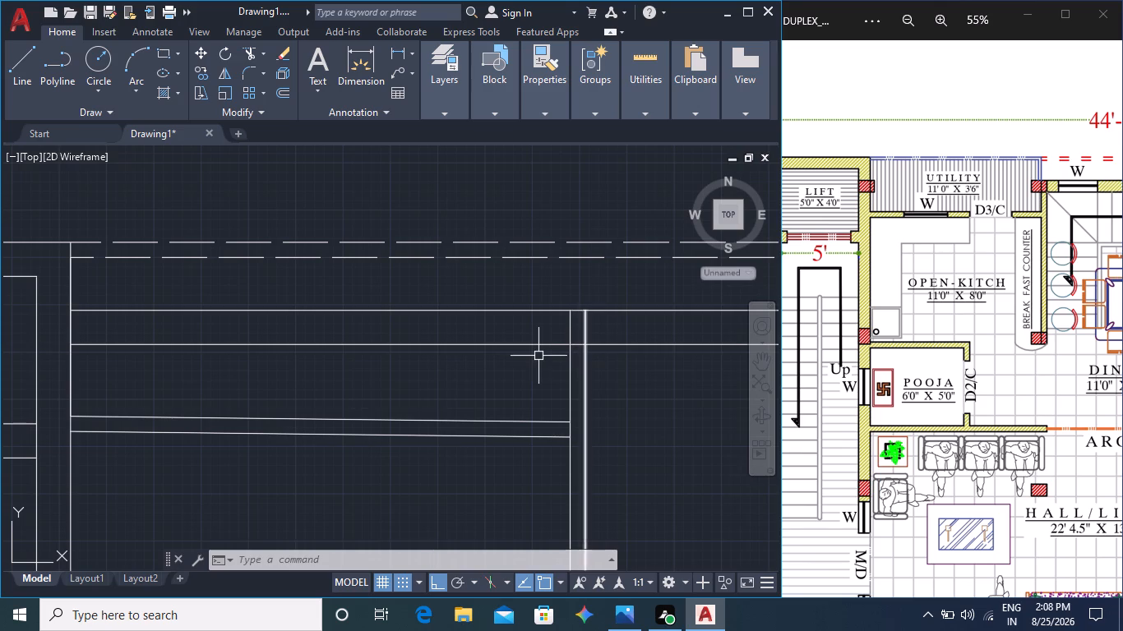
pyautogui.moveTo(471, 382); pyautogui.dragTo(587, 385, button='middle')
pyautogui.moveTo(491, 375); pyautogui.dragTo(597, 365, button='middle')
pyautogui.moveTo(491, 370); pyautogui.dragTo(684, 371, button='middle')
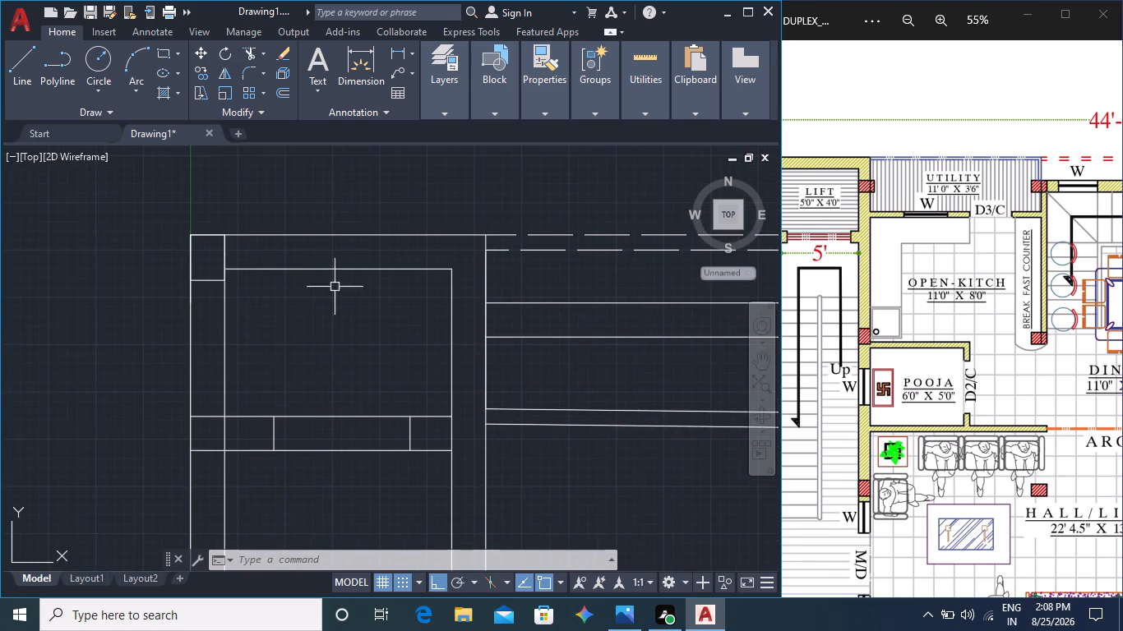
pyautogui.click(223, 253)
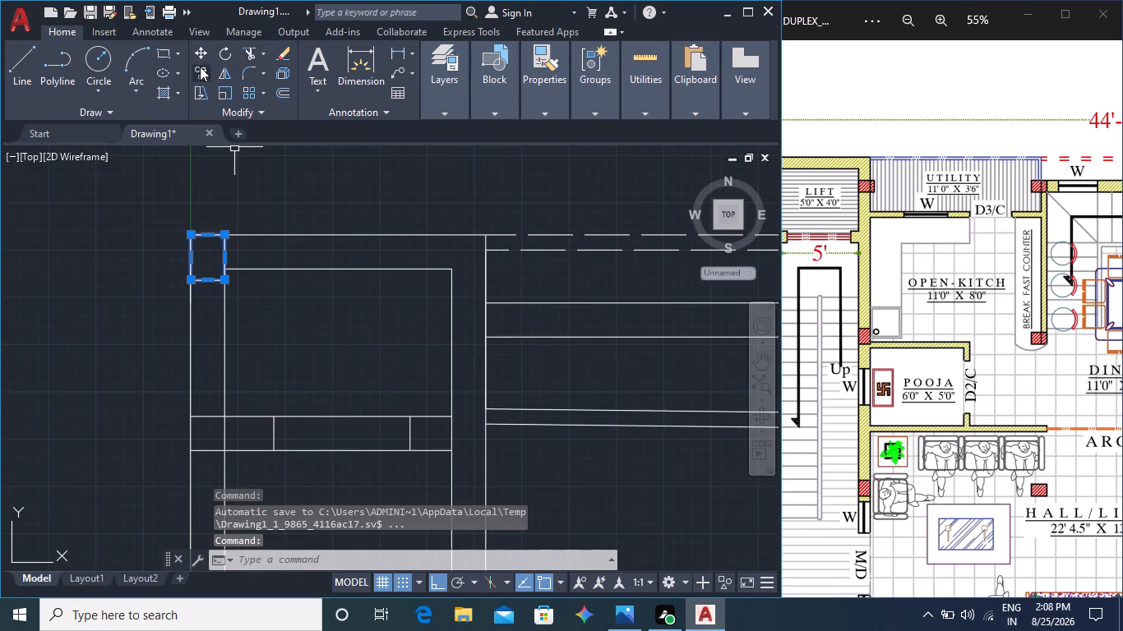
pyautogui.middleClick(941, 373)
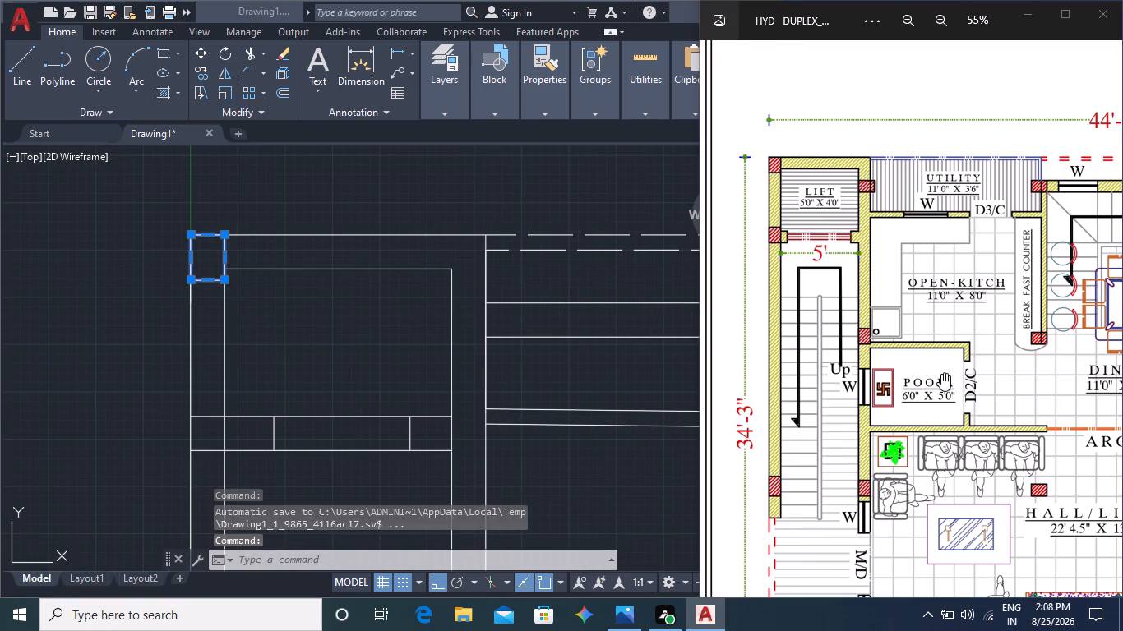
pyautogui.moveTo(386, 411); pyautogui.dragTo(427, 328, button='middle')
pyautogui.moveTo(415, 356); pyautogui.dragTo(435, 292, button='middle')
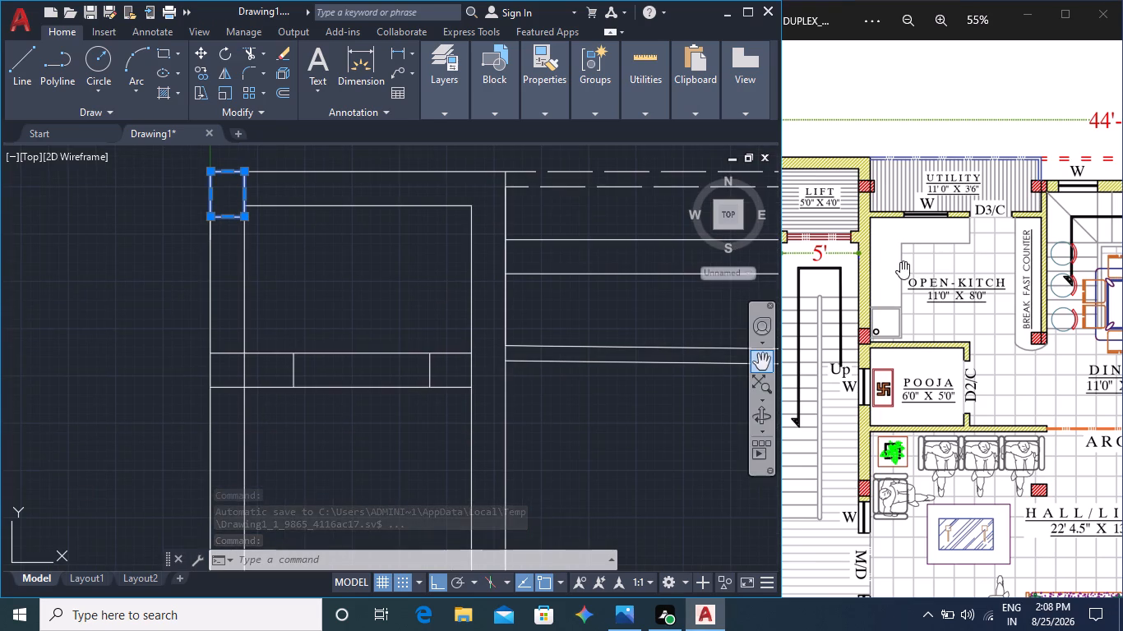
pyautogui.scroll(7, 845, 237)
pyautogui.moveTo(820, 246); pyautogui.dragTo(919, 251, button='middle')
pyautogui.scroll(1, 862, 241)
pyautogui.moveTo(862, 241); pyautogui.dragTo(914, 251, button='middle')
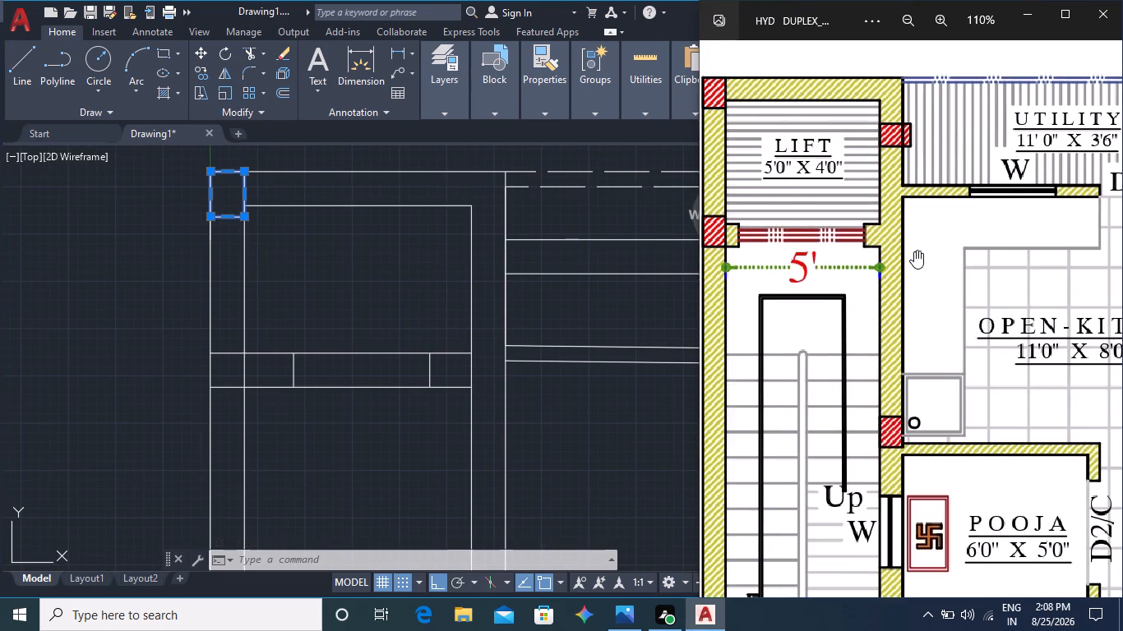
pyautogui.moveTo(914, 251); pyautogui.dragTo(947, 247, button='middle')
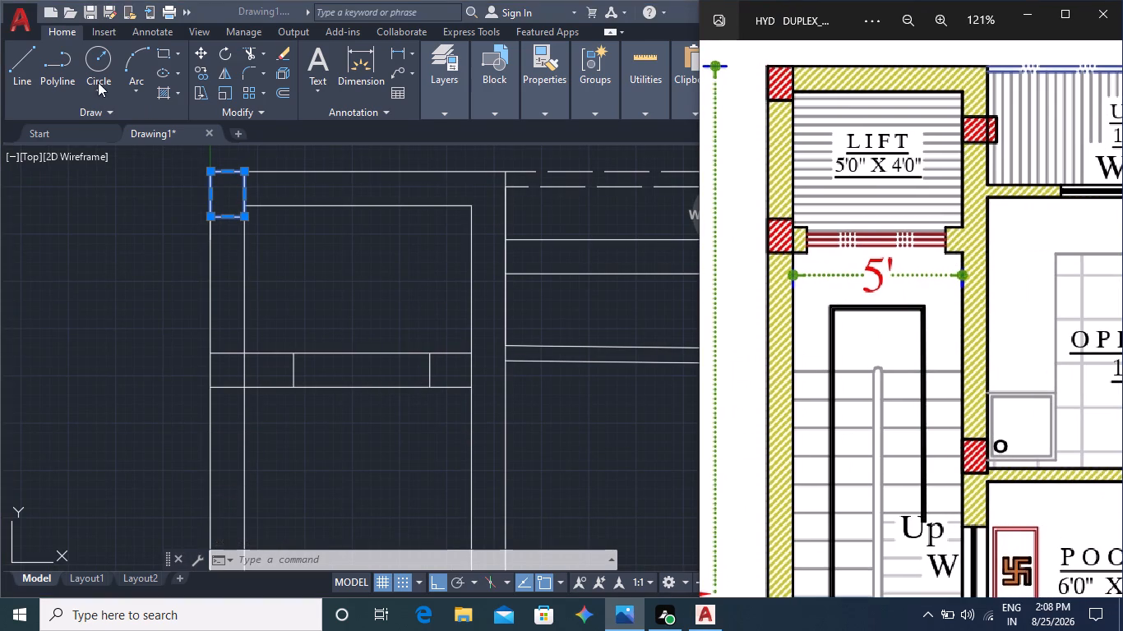
# Draw a horizontal line about 3' long between the midpoints of the two vertical marks in the lift door opening.
pyautogui.click(21, 58)
pyautogui.scroll(2, 271, 383)
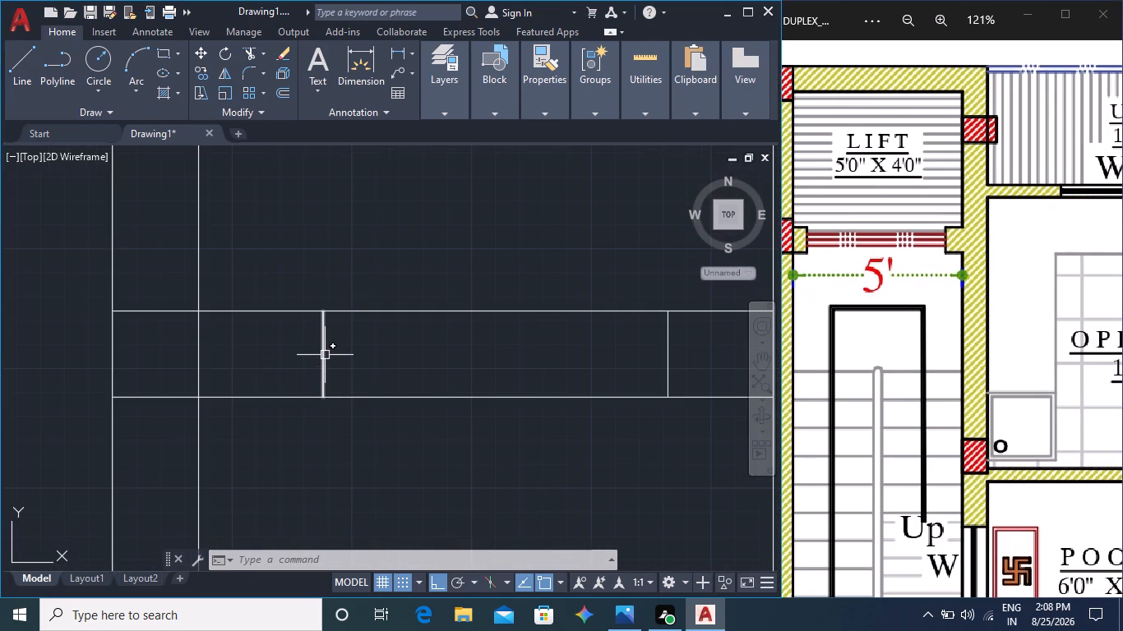
pyautogui.click(16, 63)
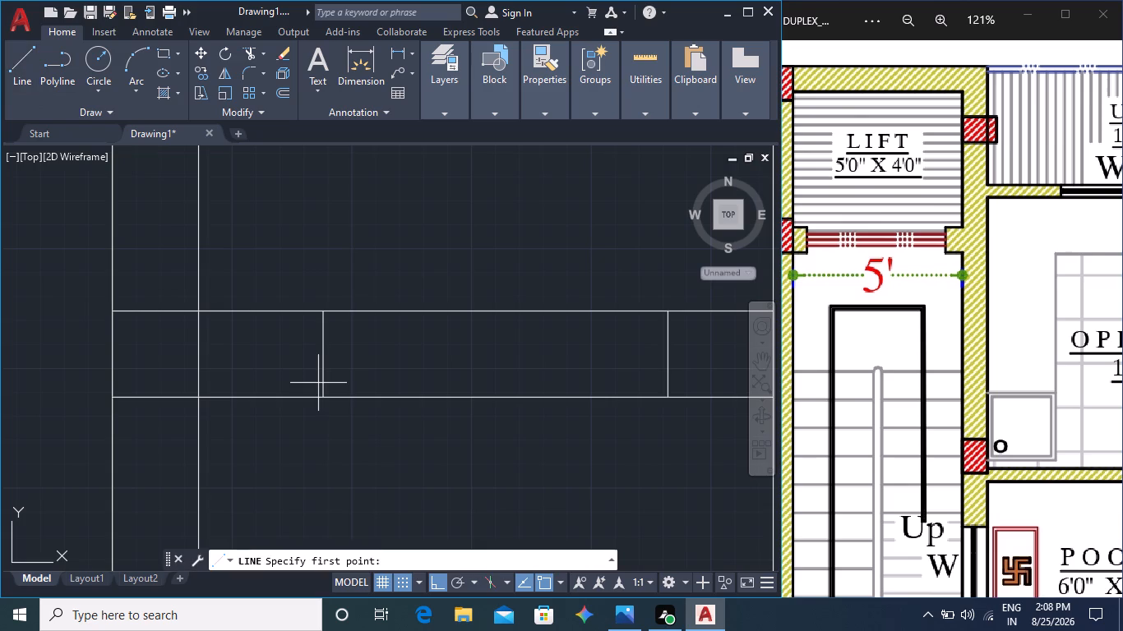
pyautogui.click(325, 355)
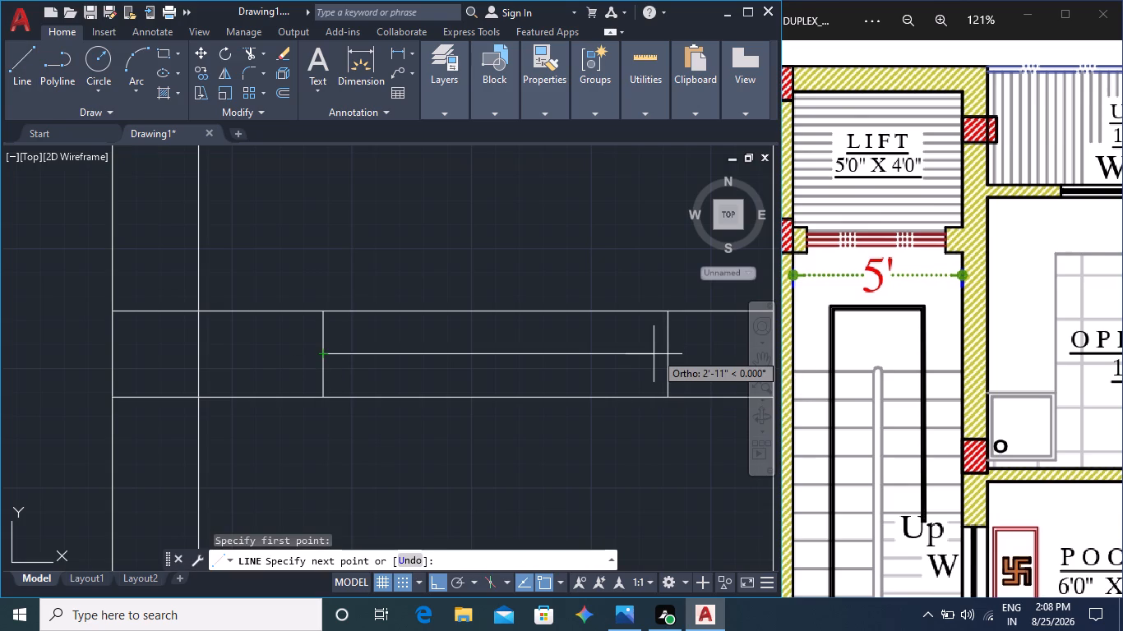
pyautogui.click(666, 352)
pyautogui.press('Escape')
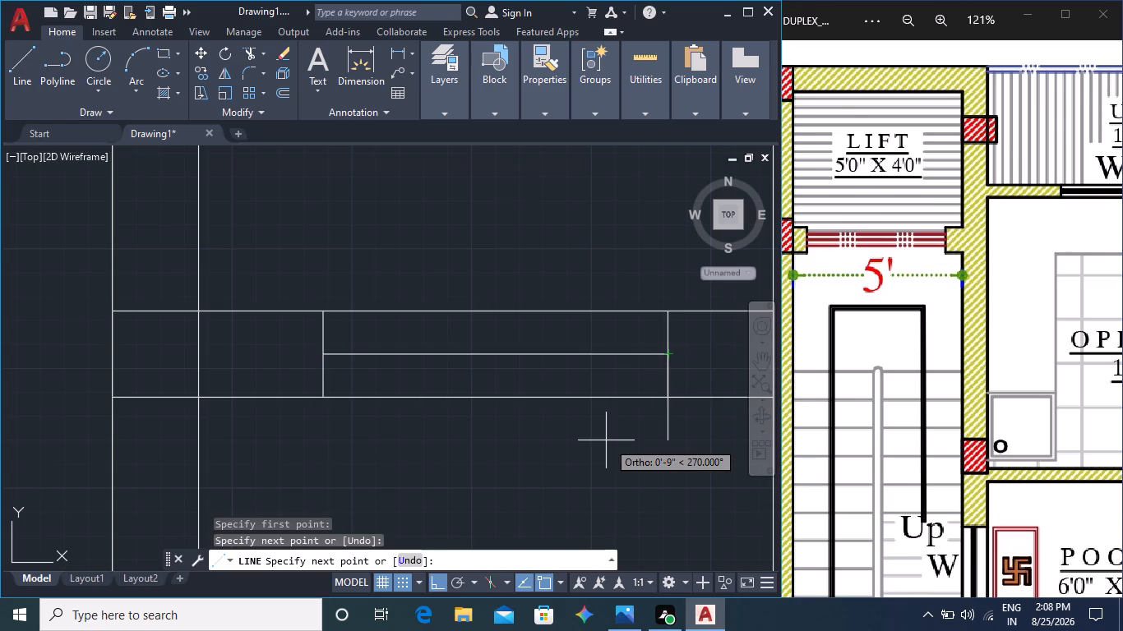
pyautogui.press('Escape')
# Offset the lift door's centre line 2" to both sides, below and above.
pyautogui.click(570, 354)
pyautogui.press('o')
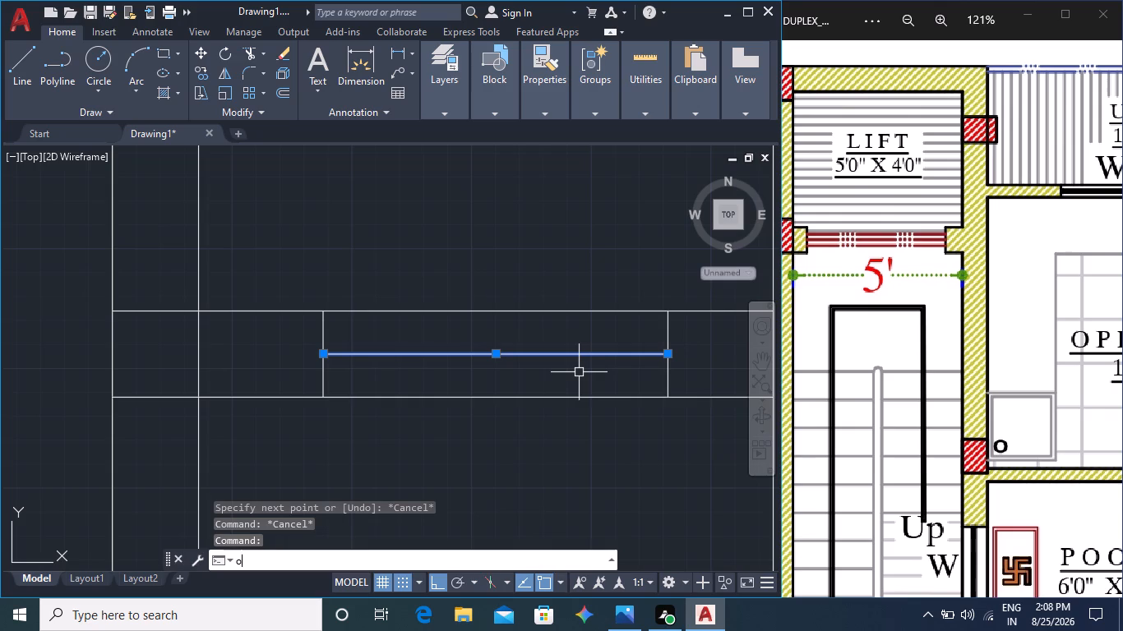
pyautogui.press('Return')
pyautogui.click(550, 356)
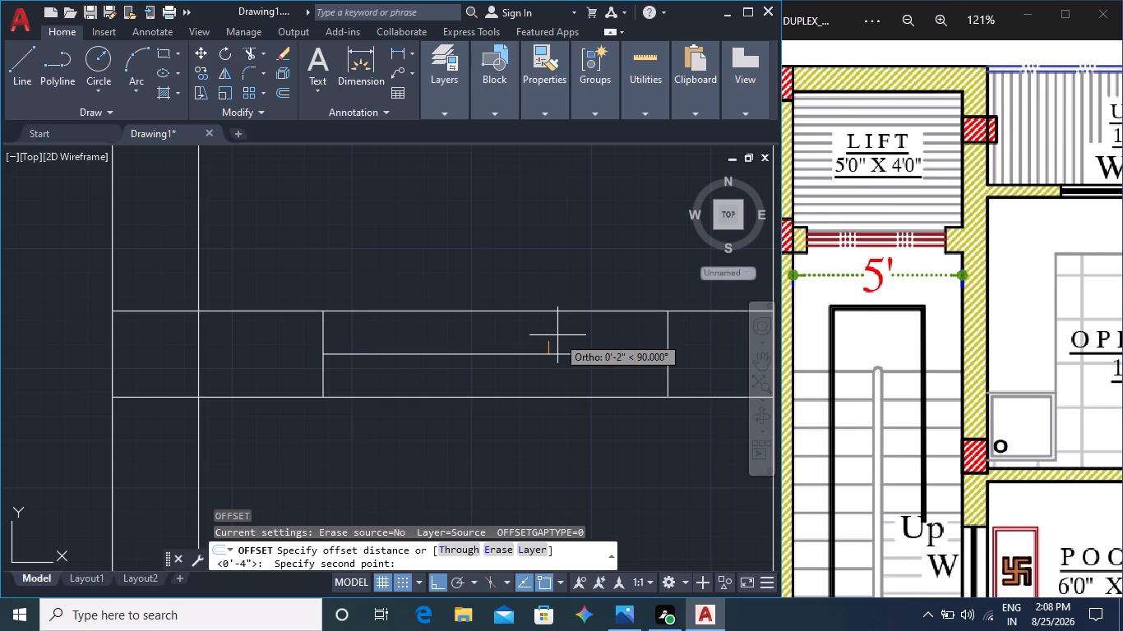
pyautogui.press('2')
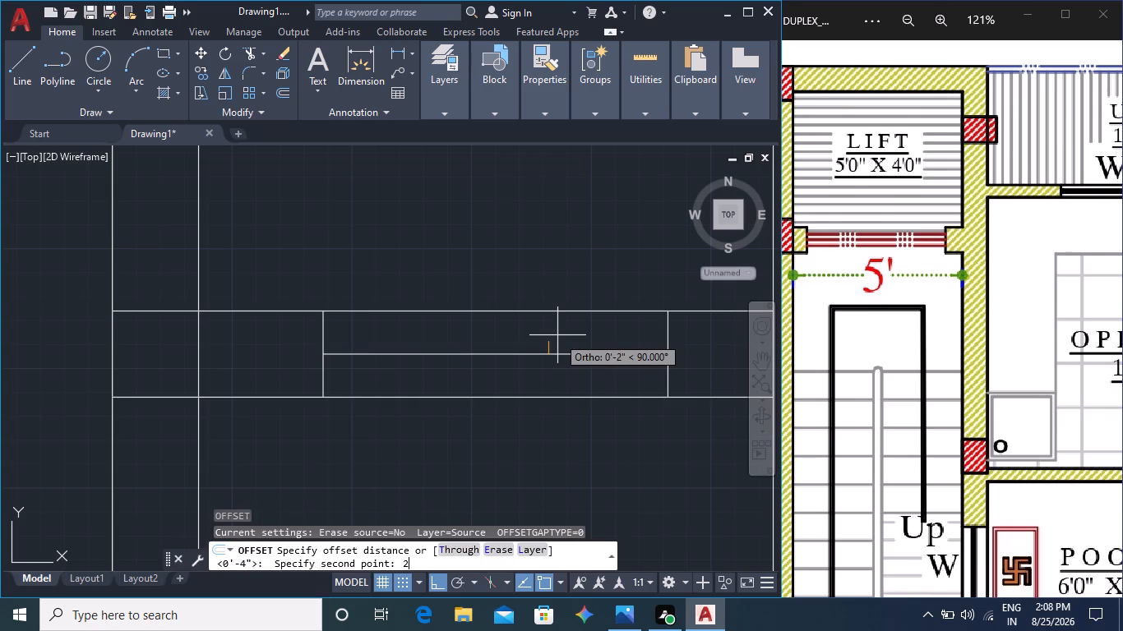
pyautogui.hotkey('shift', '"')
pyautogui.press('Return')
pyautogui.click(558, 336)
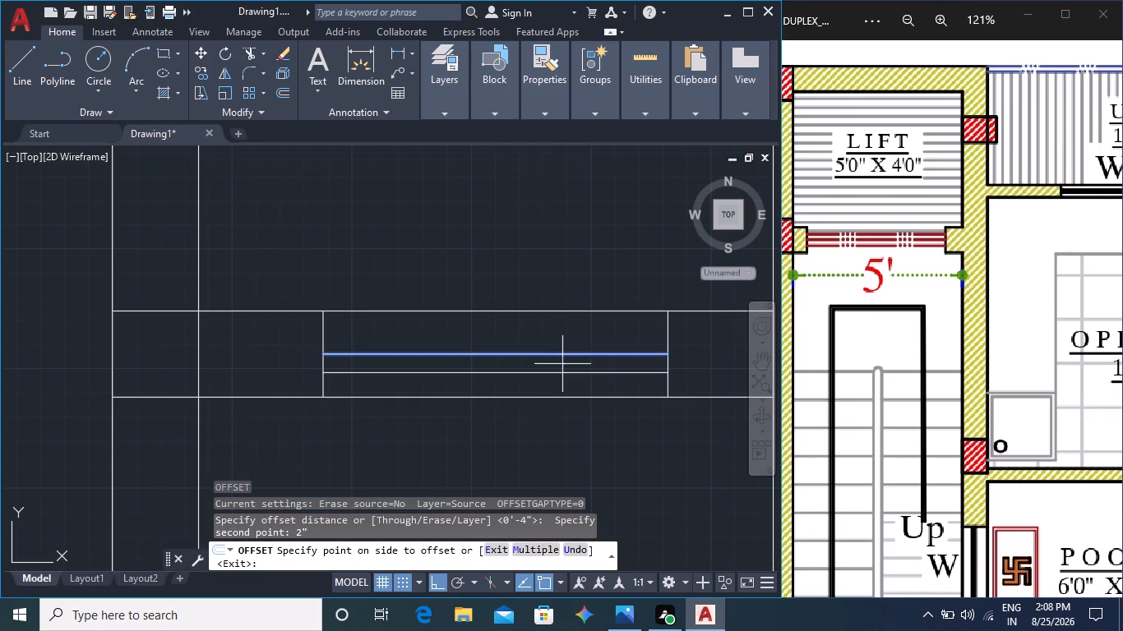
pyautogui.click(559, 386)
pyautogui.click(558, 351)
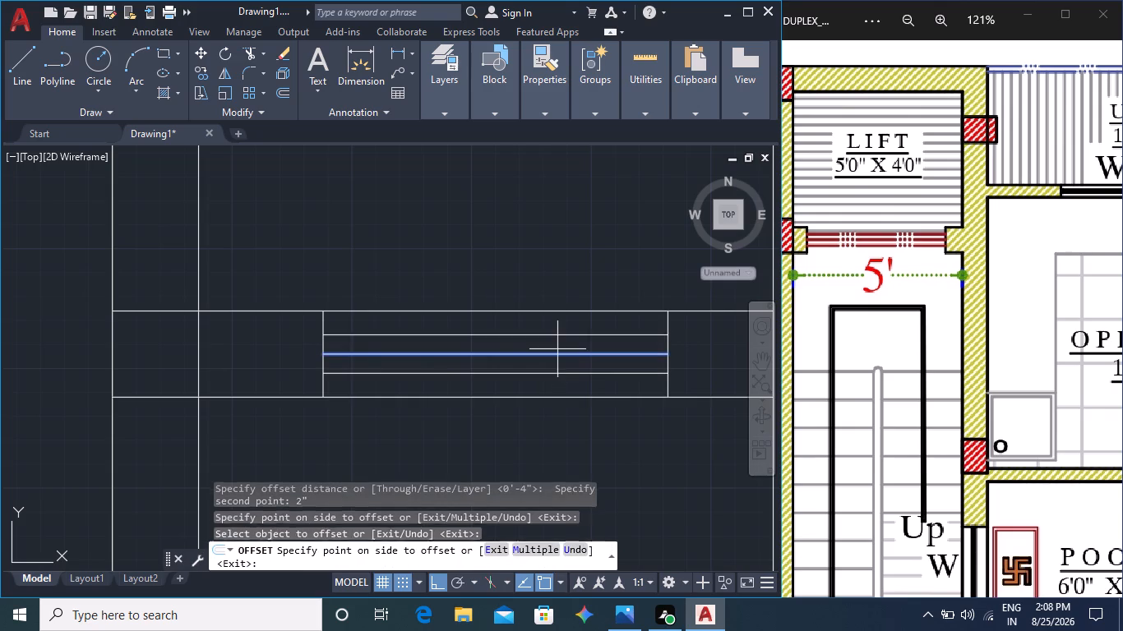
pyautogui.click(559, 337)
pyautogui.press('Escape')
pyautogui.press('Escape')
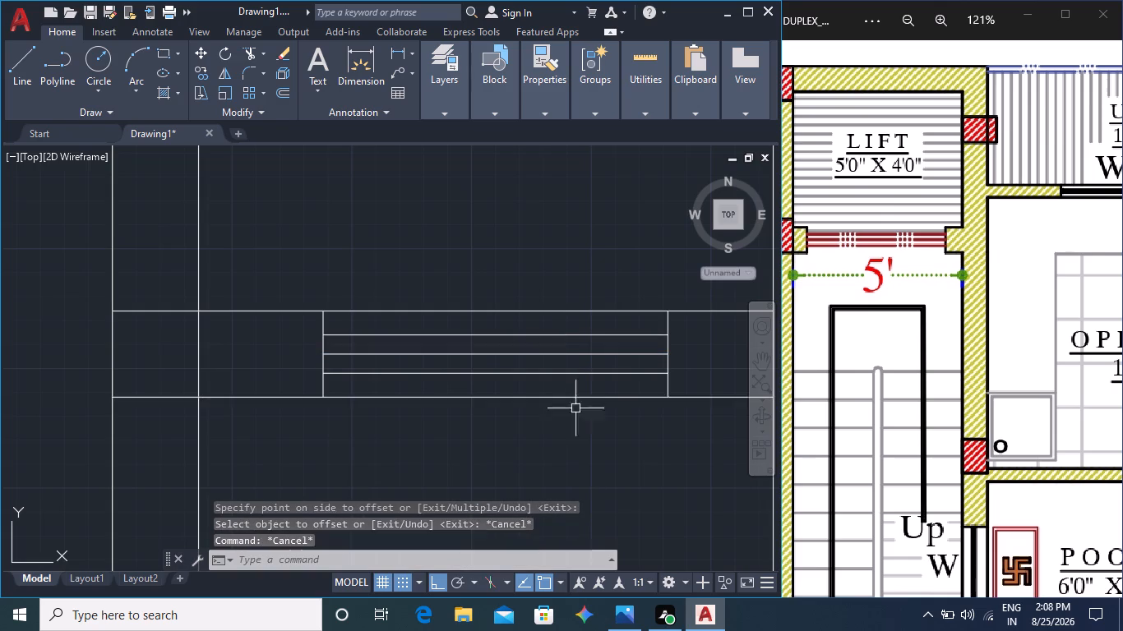
# Draw a line along the lower wall line between the bottom ends of the two lift opening marks.
pyautogui.click(567, 399)
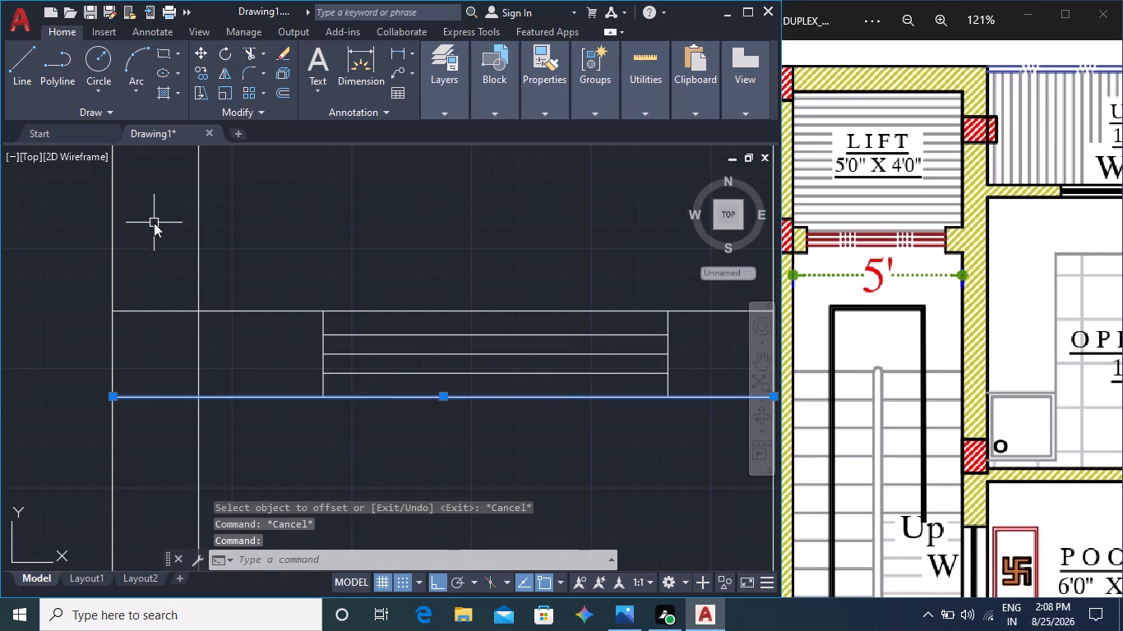
pyautogui.click(21, 74)
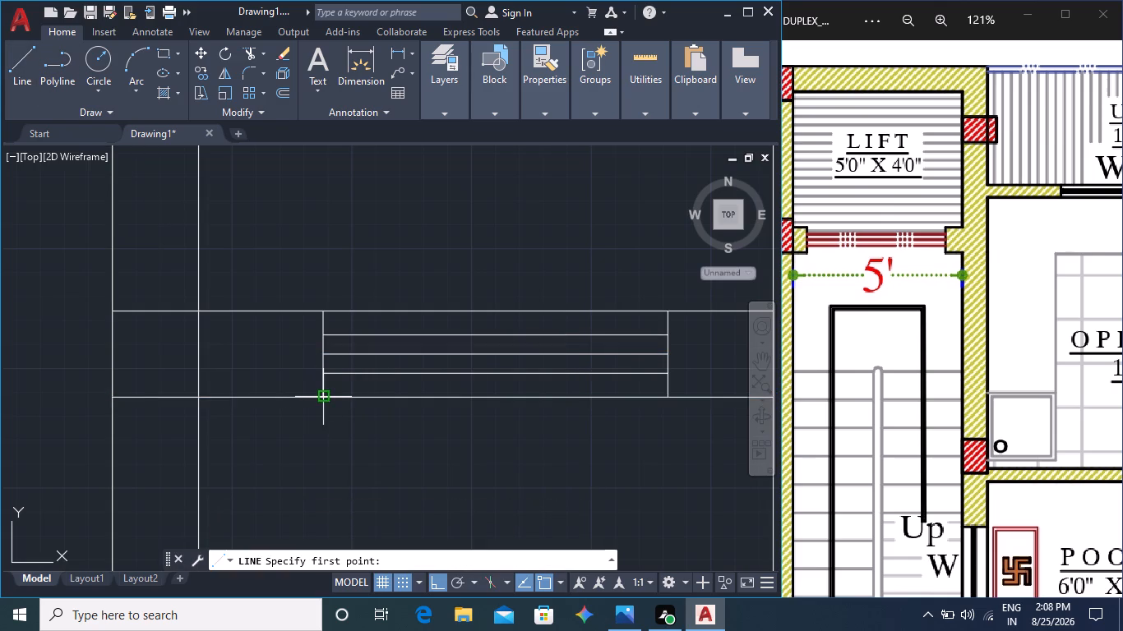
pyautogui.click(321, 398)
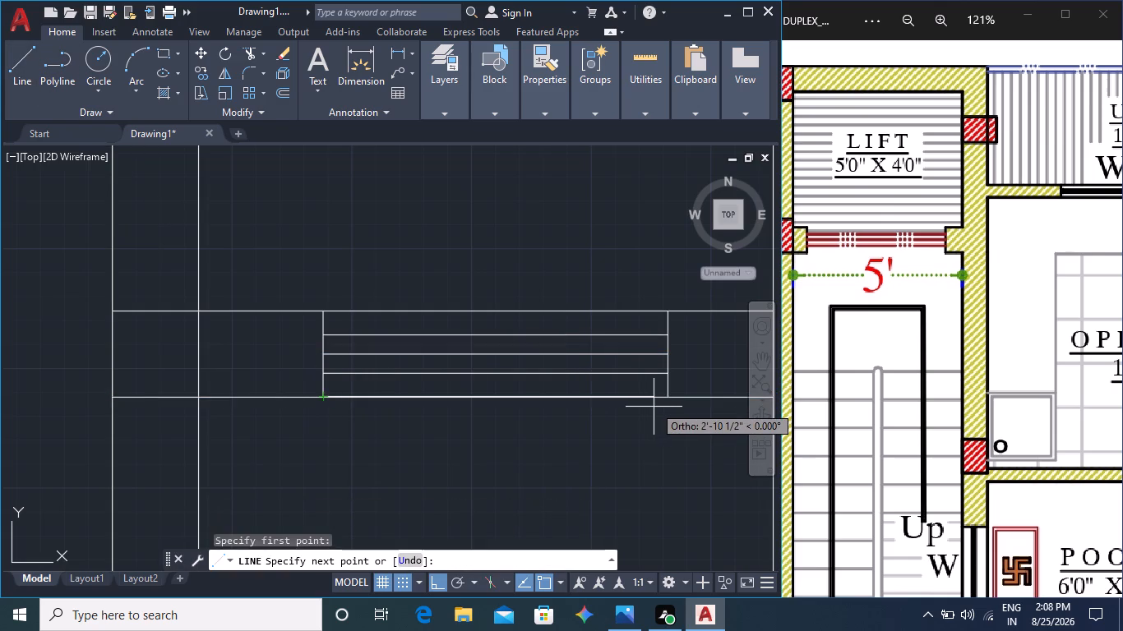
pyautogui.click(669, 403)
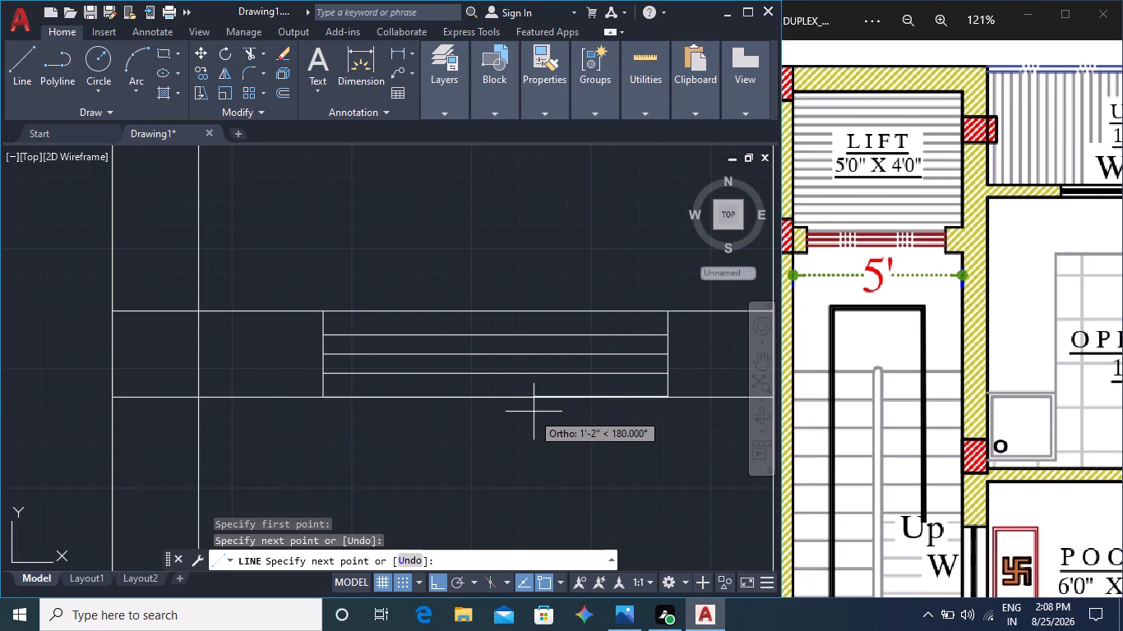
pyautogui.press('Escape')
# Draw a line along the upper wall line between the top ends of the two lift opening marks.
pyautogui.click(24, 72)
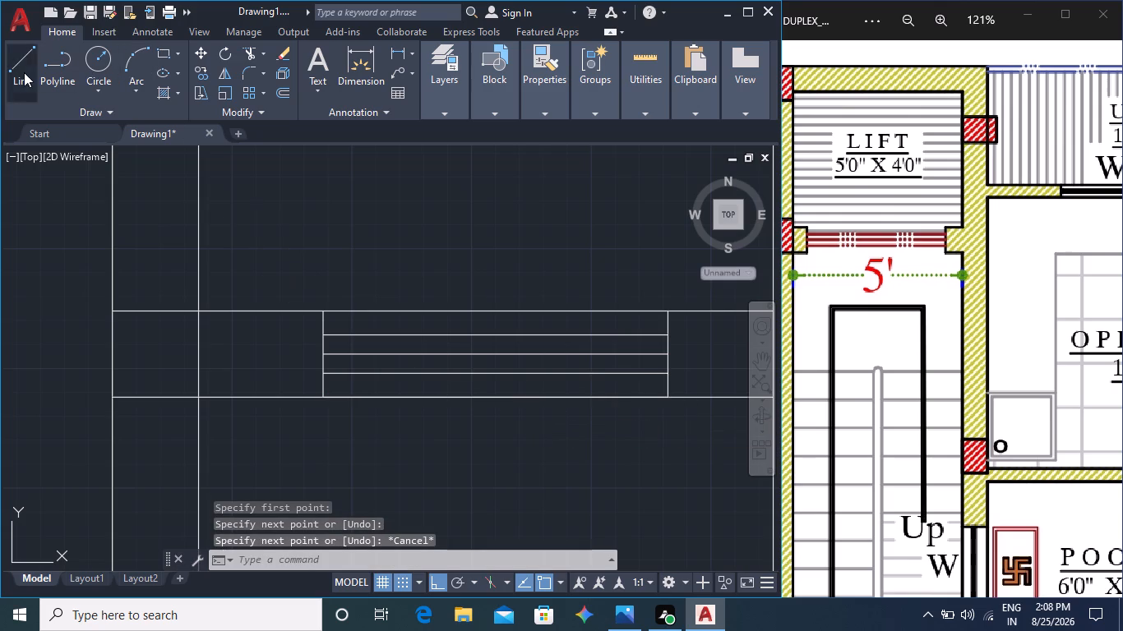
pyautogui.click(323, 311)
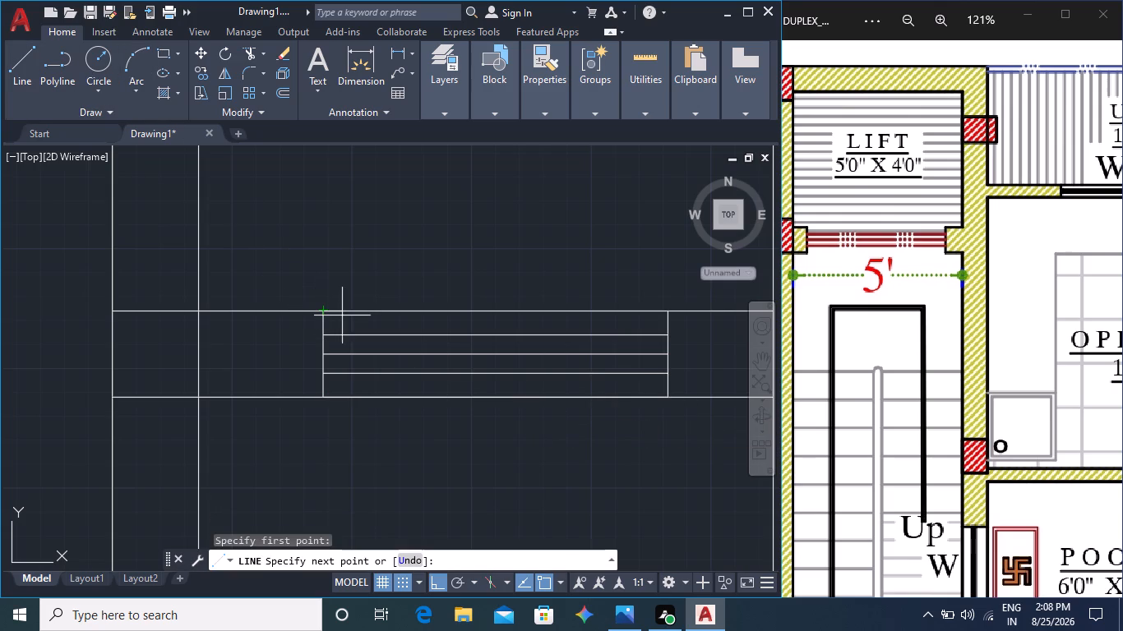
pyautogui.click(667, 313)
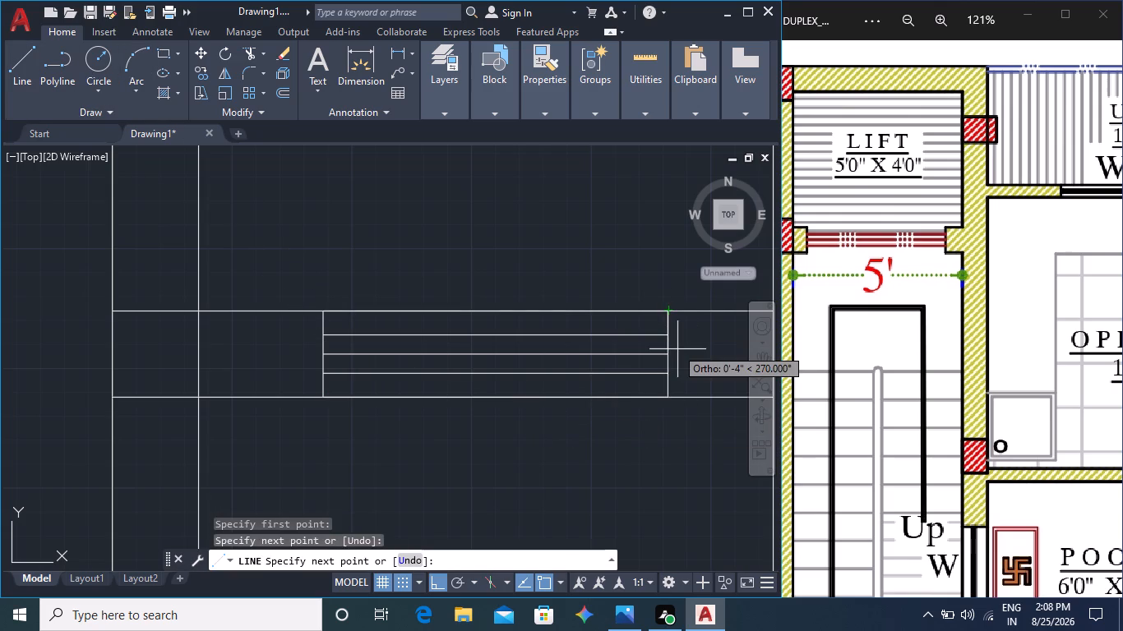
pyautogui.press('Escape')
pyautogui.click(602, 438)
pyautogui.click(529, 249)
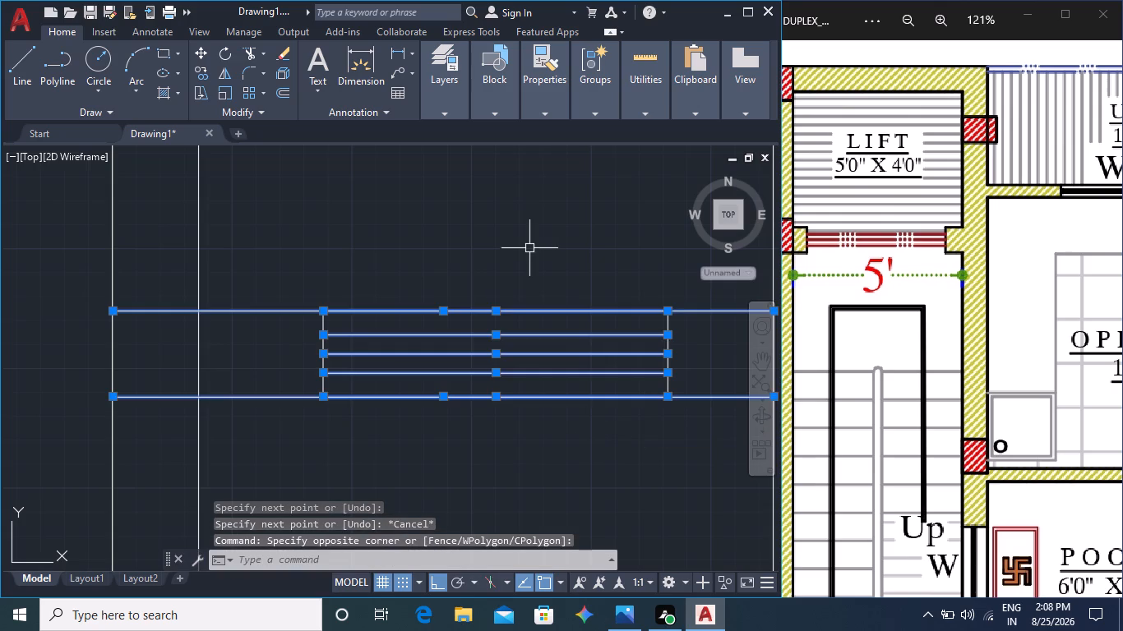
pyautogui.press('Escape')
# Move the closed lift door frame with its three inner lines straight up, clear of the wall.
pyautogui.click(301, 265)
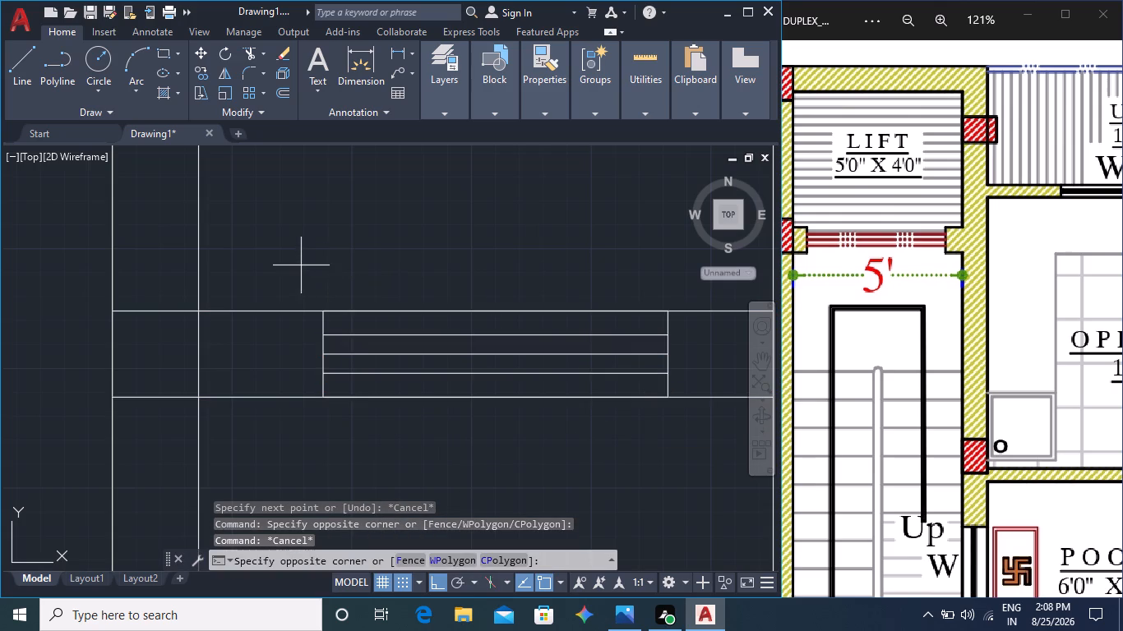
pyautogui.click(705, 472)
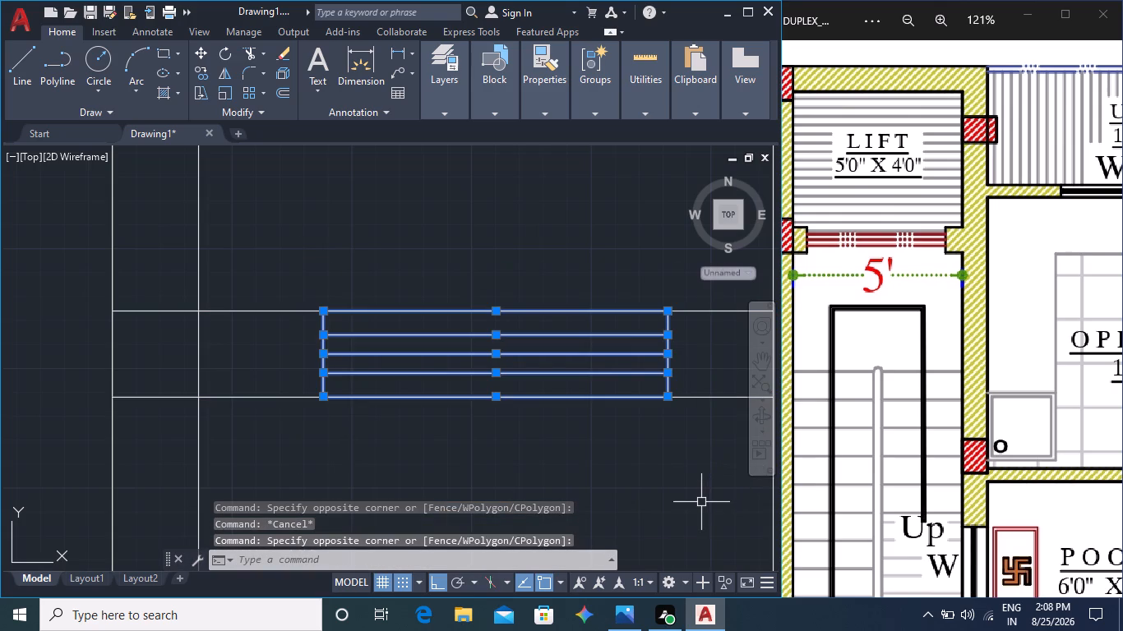
pyautogui.click(201, 53)
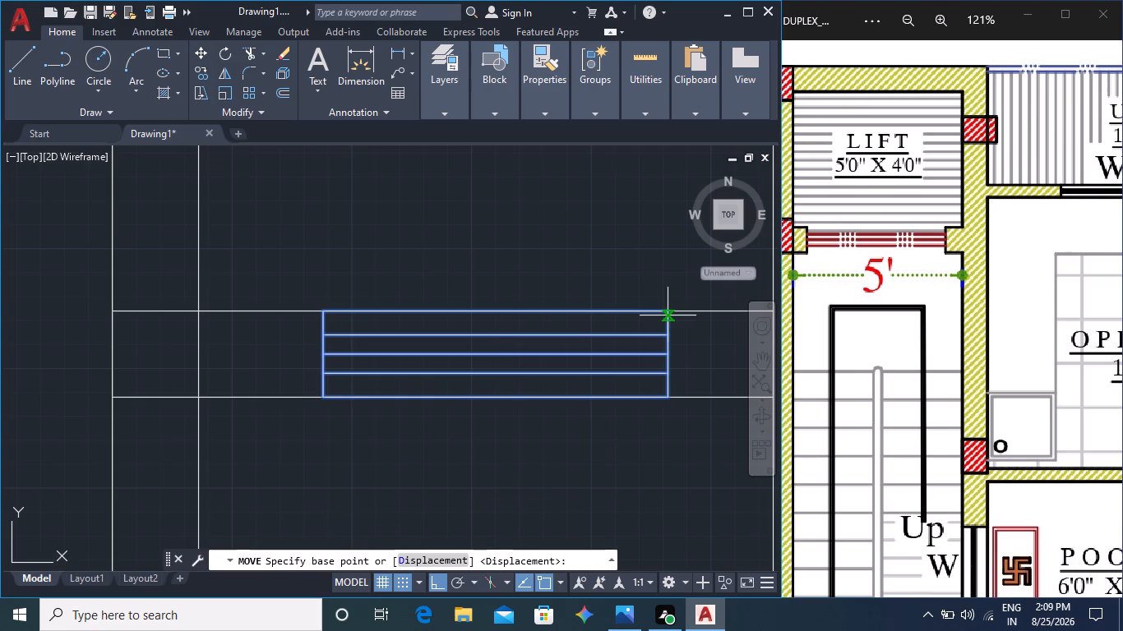
pyautogui.click(669, 311)
pyautogui.click(666, 205)
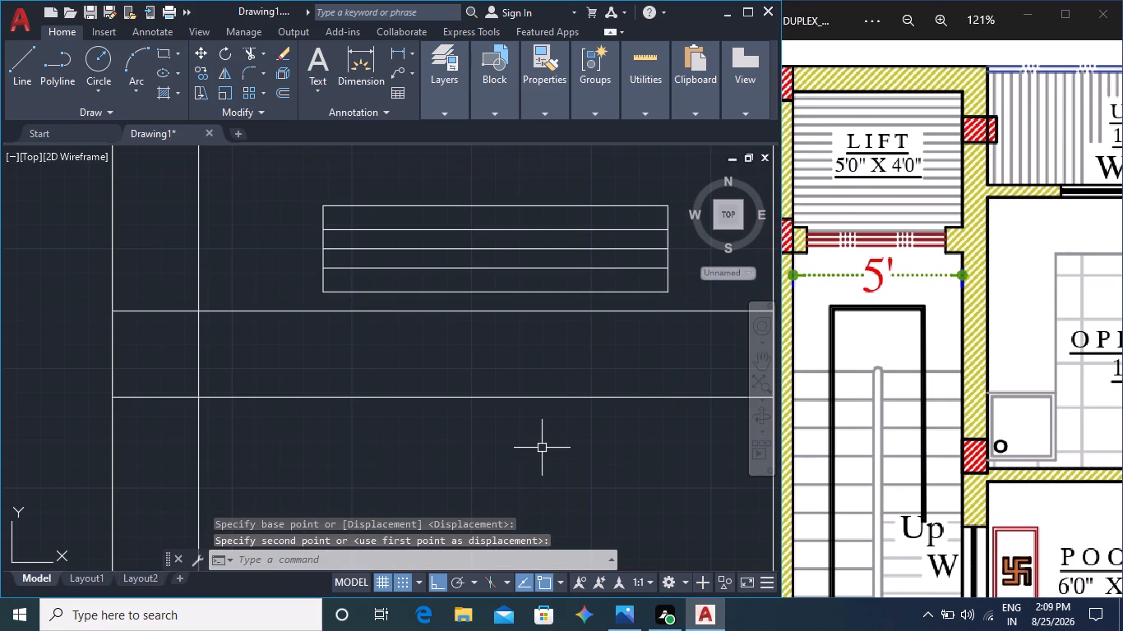
# Draw vertical jamb lines across the wall at both sides of the lift opening, in line with the moved door's ends.
pyautogui.click(21, 67)
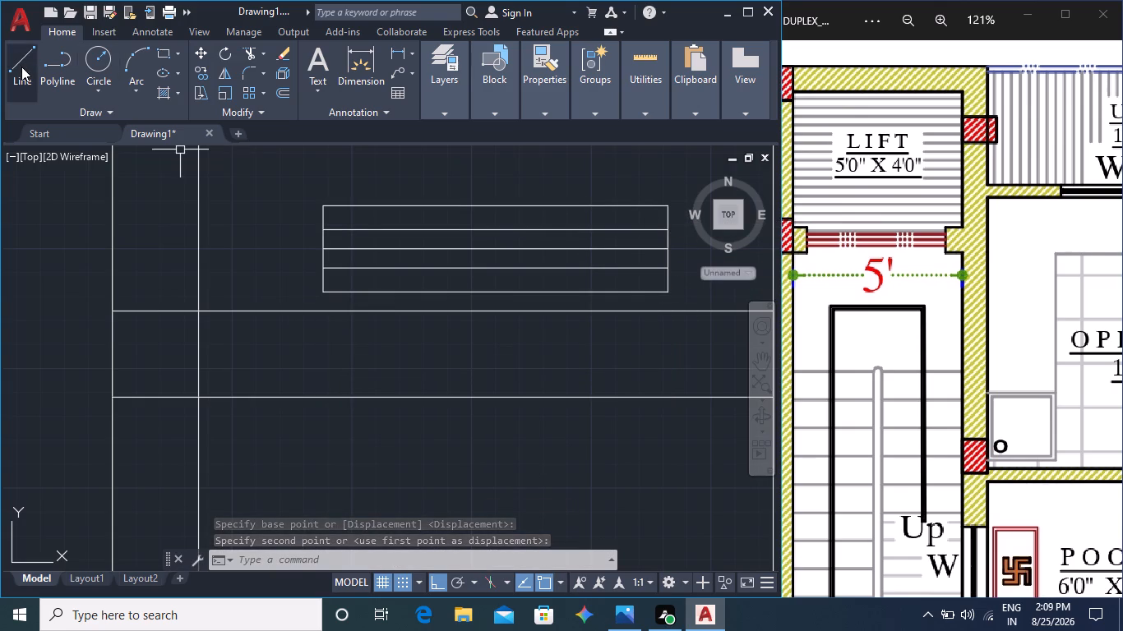
pyautogui.click(321, 309)
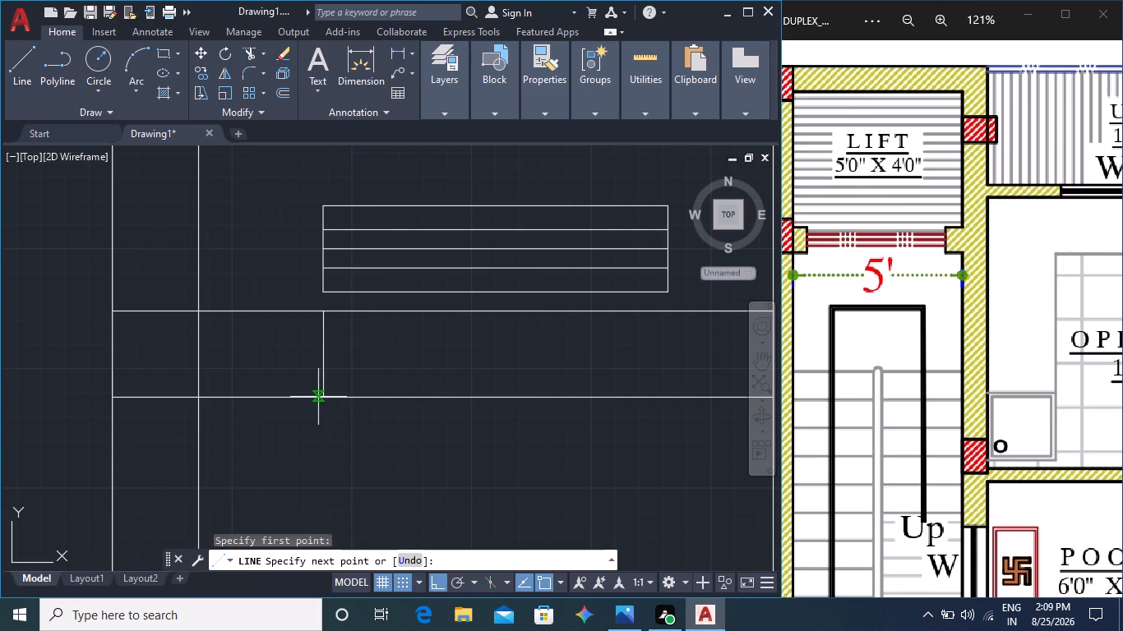
pyautogui.click(322, 396)
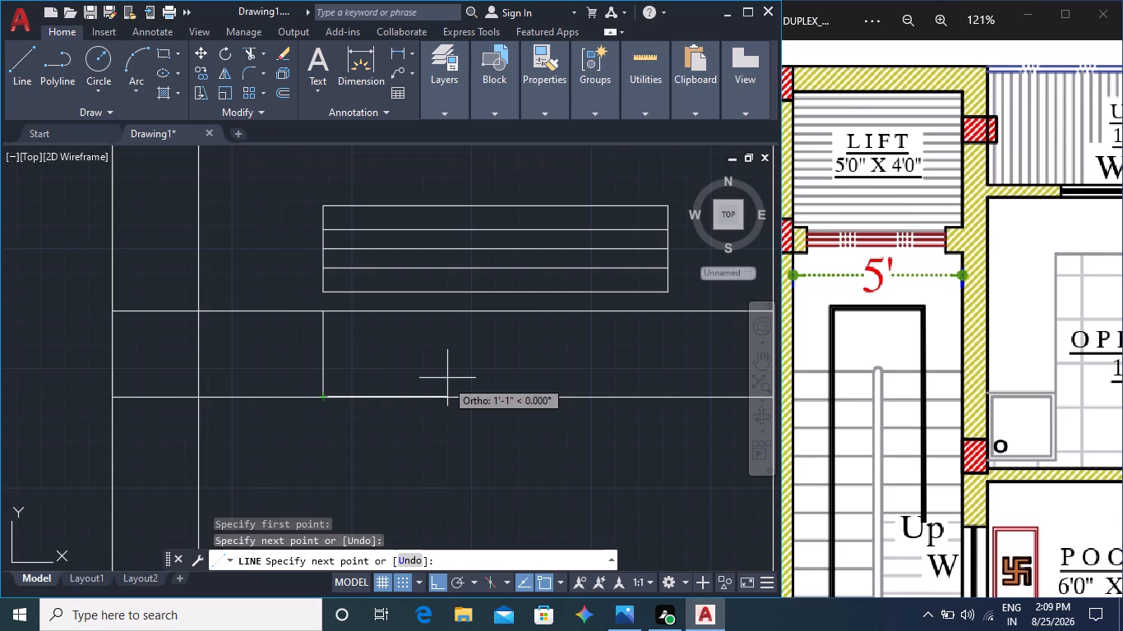
pyautogui.press('Escape')
pyautogui.press('space')
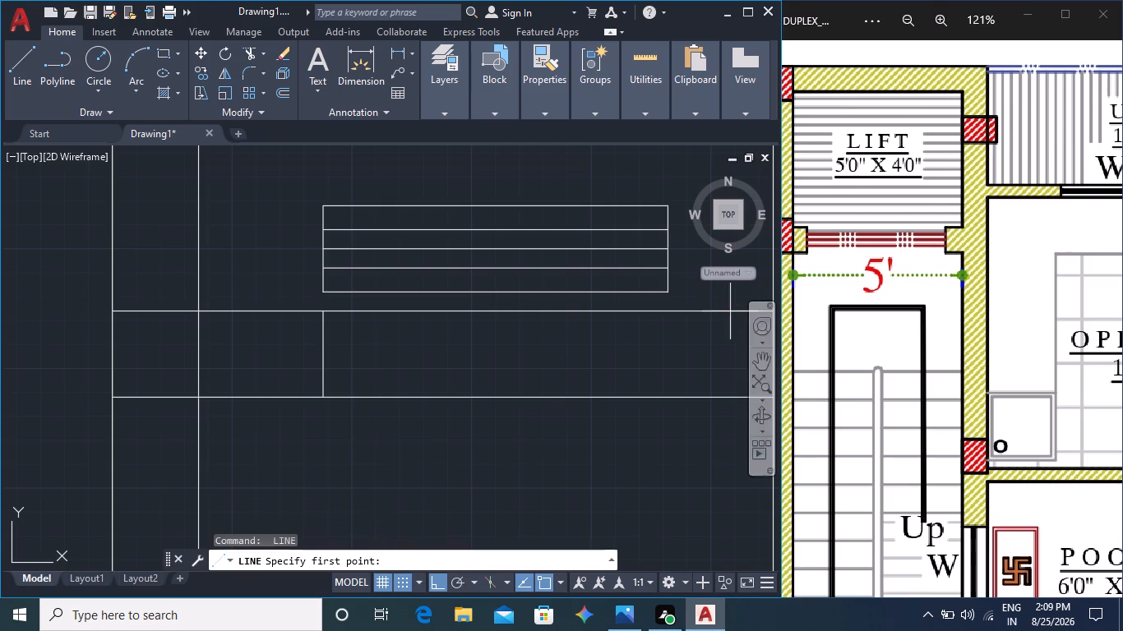
pyautogui.click(670, 315)
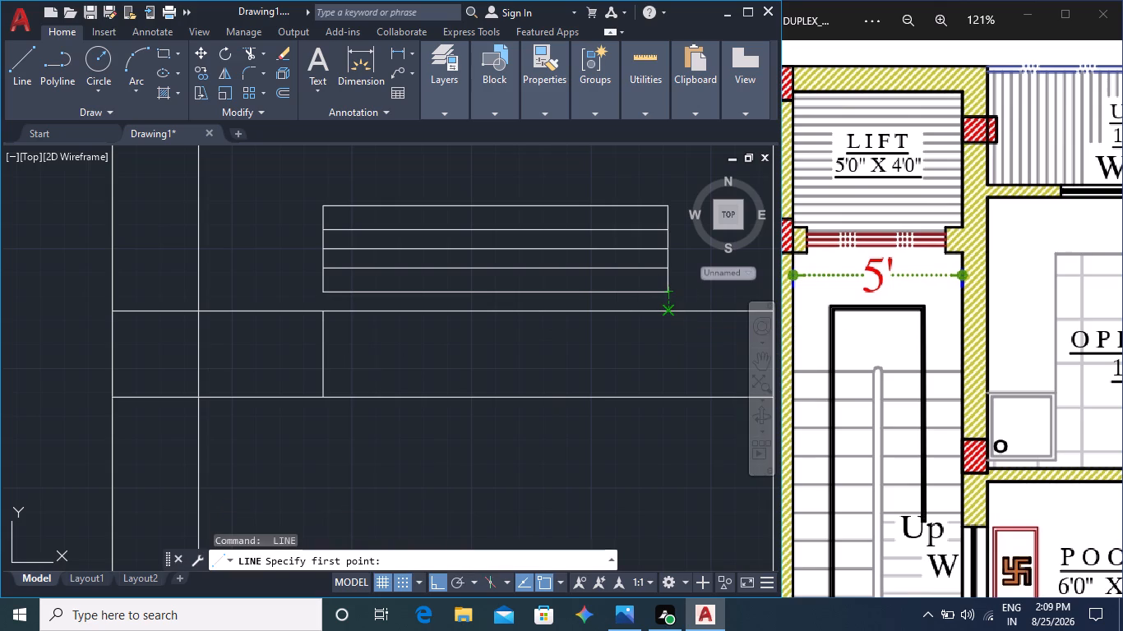
pyautogui.click(672, 399)
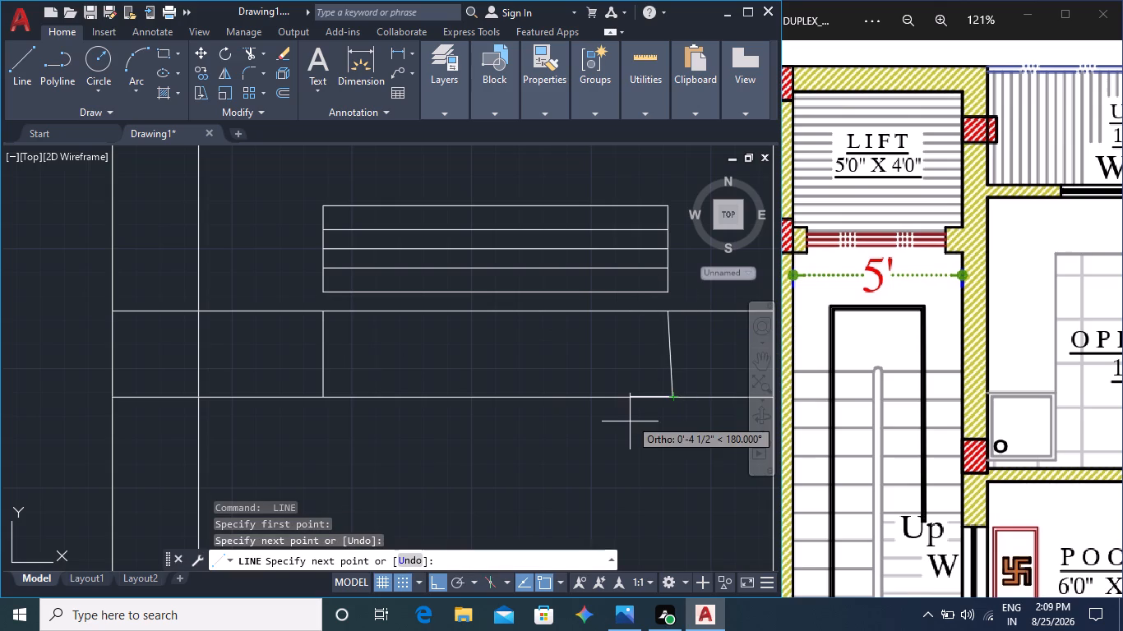
pyautogui.hotkey('ctrl', 'z')
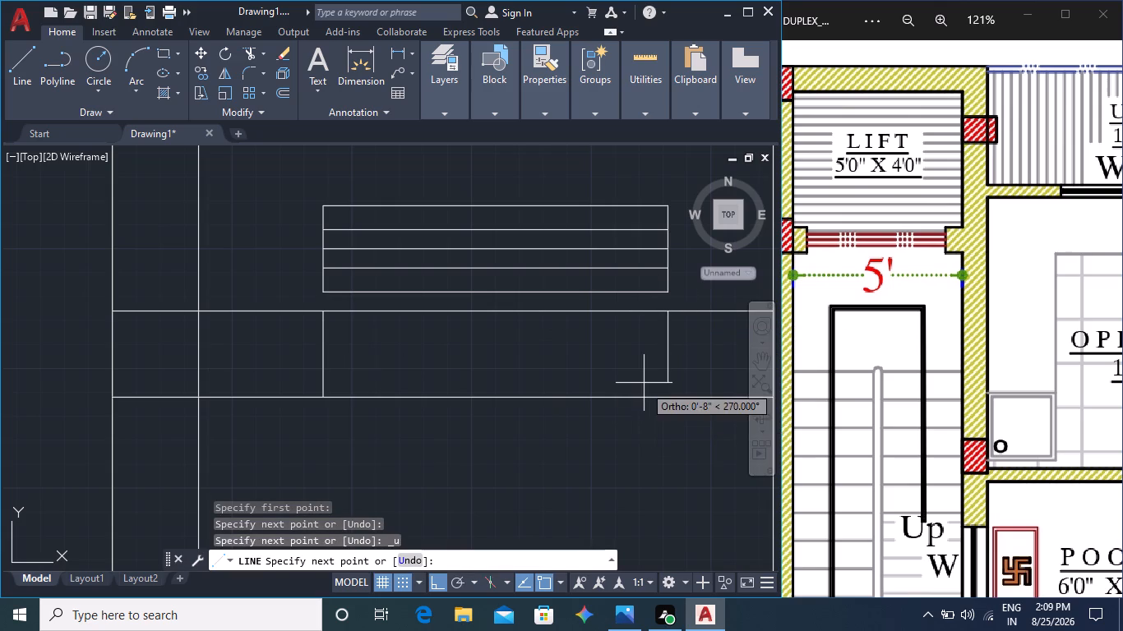
pyautogui.click(668, 398)
pyautogui.press('Escape')
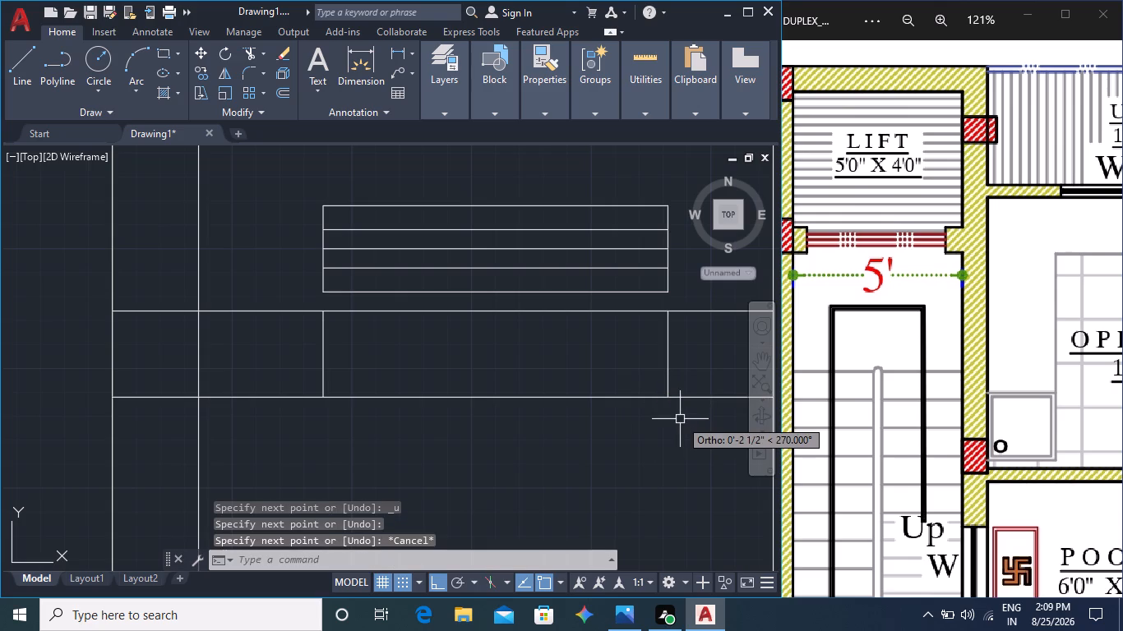
# Trim the upper and lower wall lines between the two jamb lines to open the lift doorway.
pyautogui.write('tr')
pyautogui.press('Return')
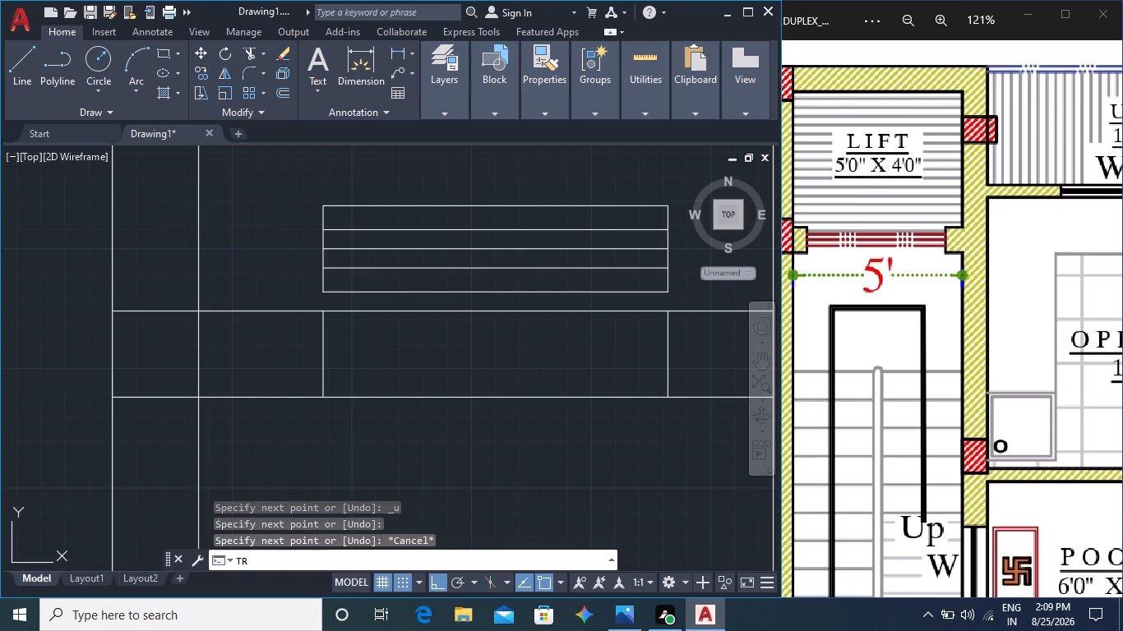
pyautogui.click(594, 490)
pyautogui.click(469, 306)
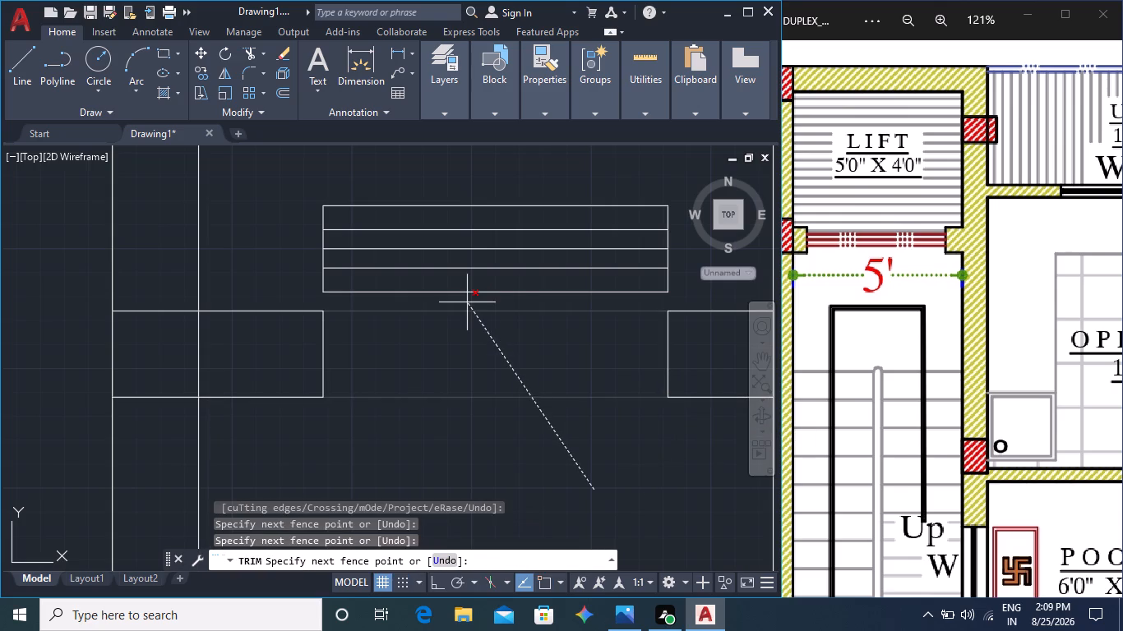
pyautogui.click(511, 366)
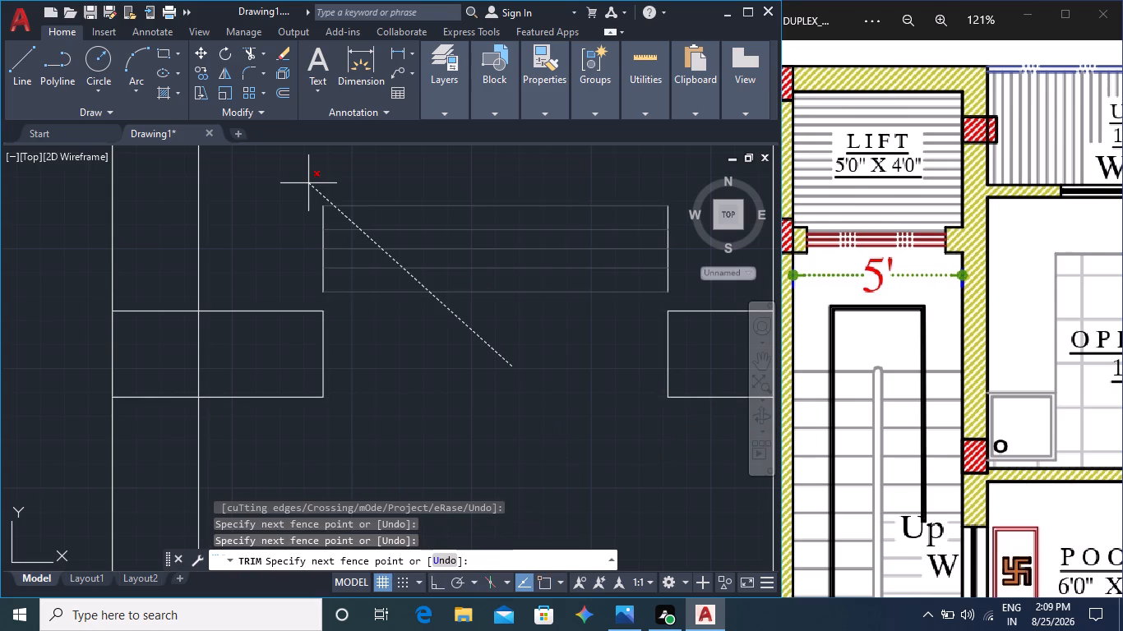
pyautogui.press('Escape')
pyautogui.press('Escape')
# Join the lift door's frame lines into one outline, with the whole door selected.
pyautogui.click(290, 190)
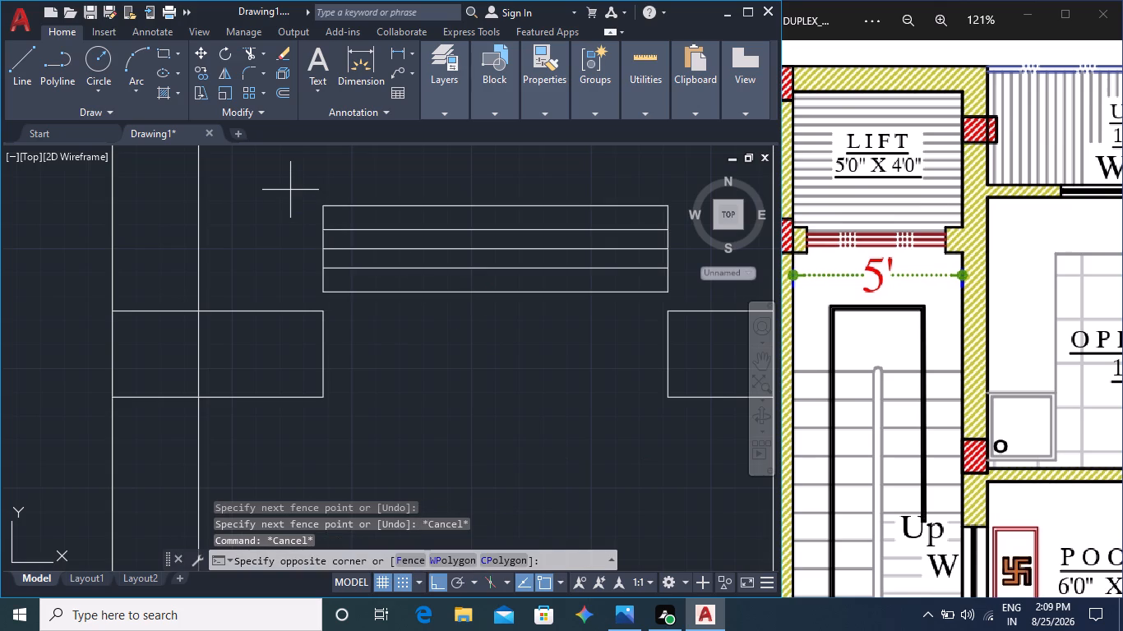
pyautogui.click(692, 298)
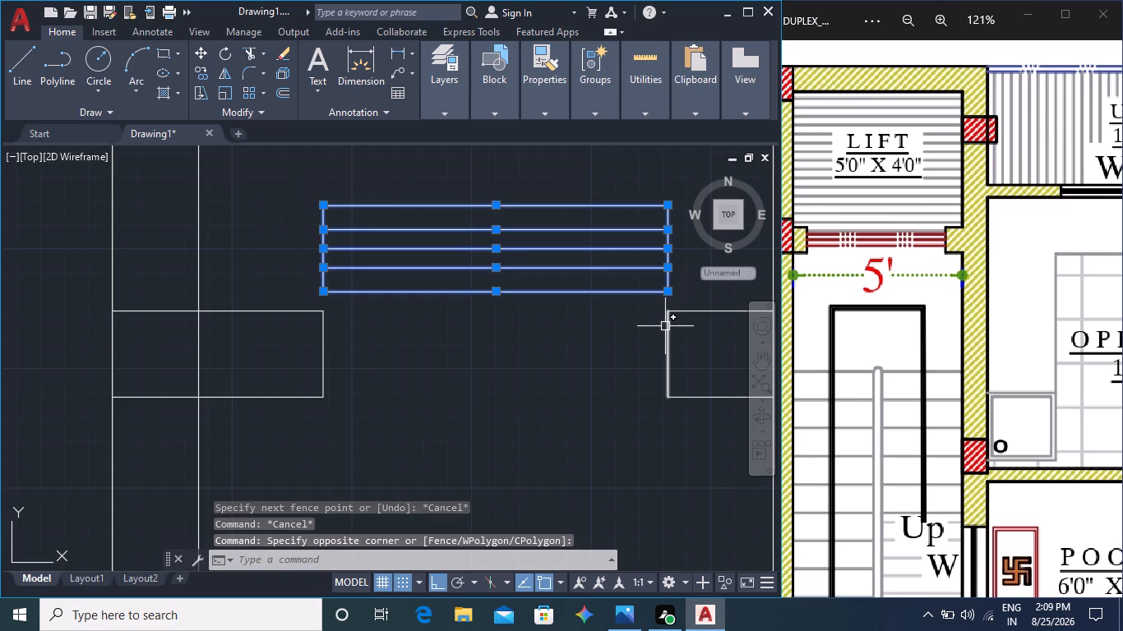
pyautogui.press('j')
pyautogui.write('oi')
pyautogui.press('Return')
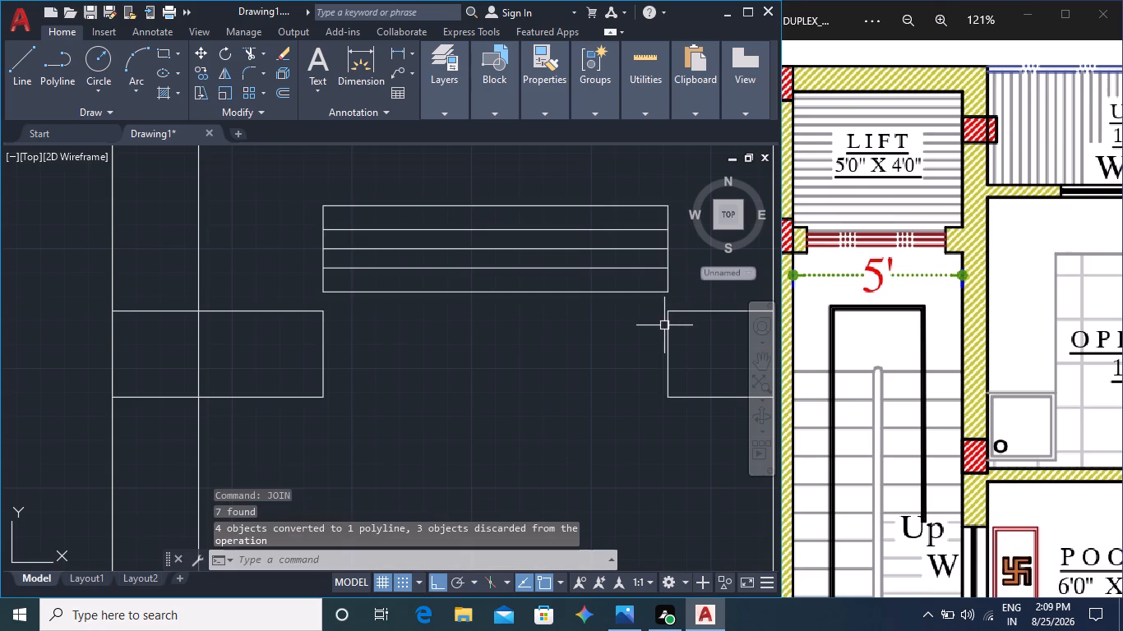
# Move the whole lift door straight down into the wall opening, level with the wall lines.
pyautogui.click(519, 359)
pyautogui.click(390, 196)
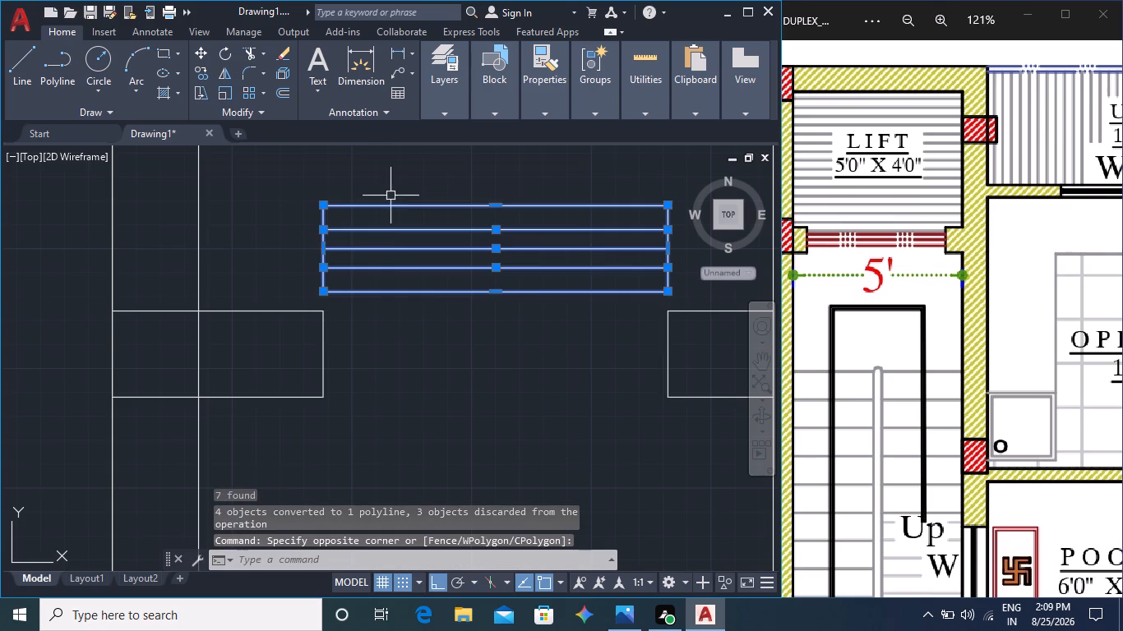
pyautogui.click(202, 52)
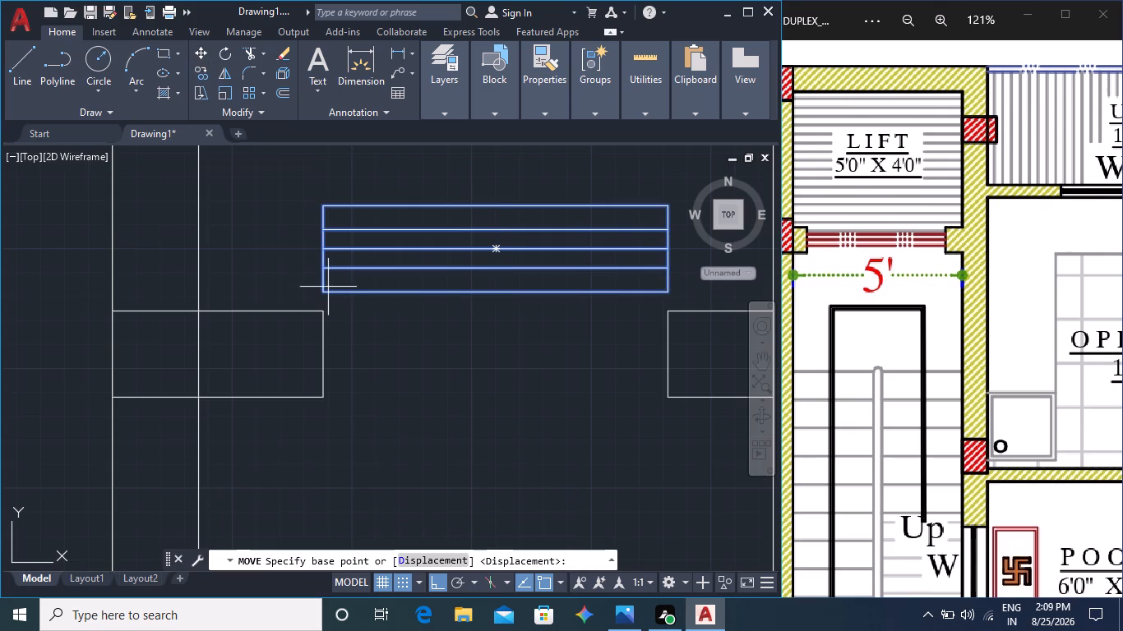
pyautogui.click(318, 292)
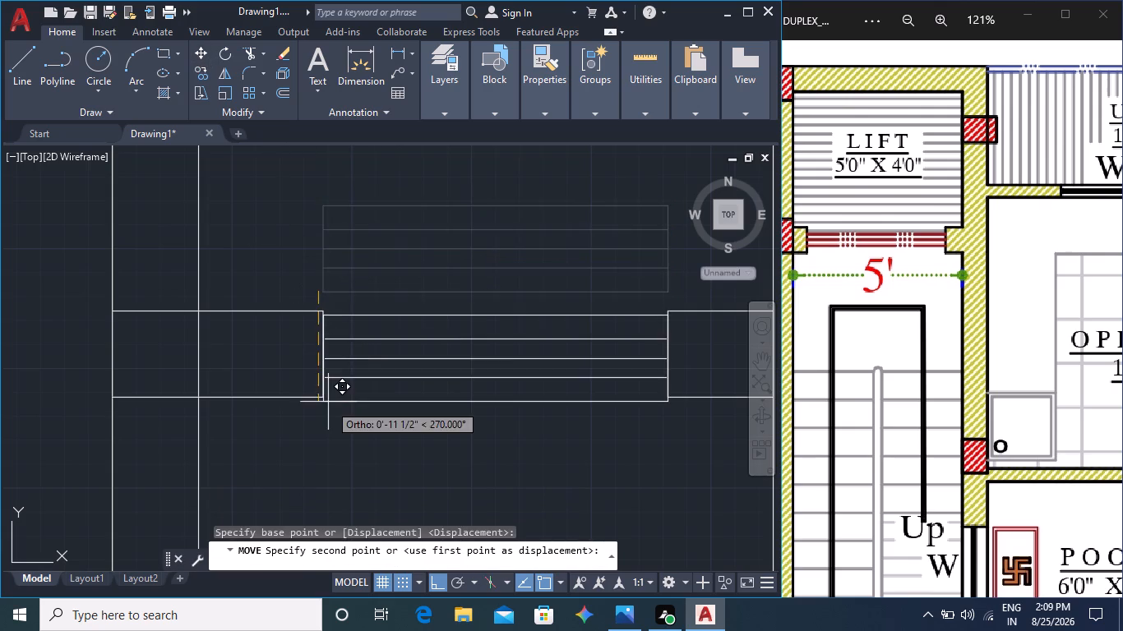
pyautogui.click(325, 398)
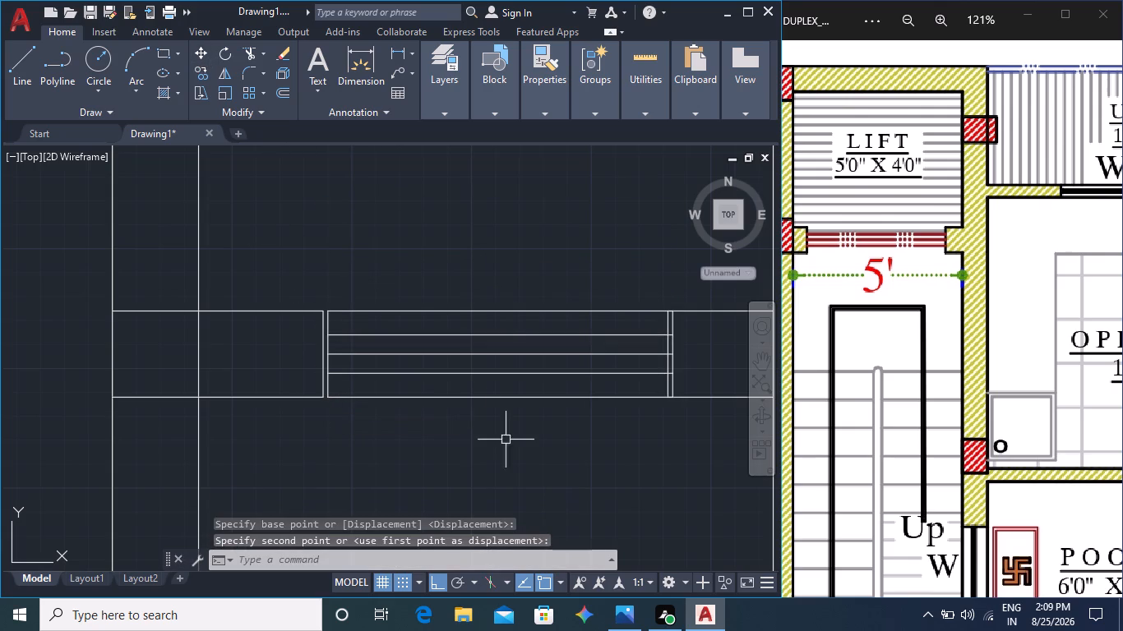
# Shift the lift door sideways so its lower-left corner meets the bottom end of the opening's left jamb.
pyautogui.moveTo(470, 445); pyautogui.dragTo(474, 427)
pyautogui.click(355, 242)
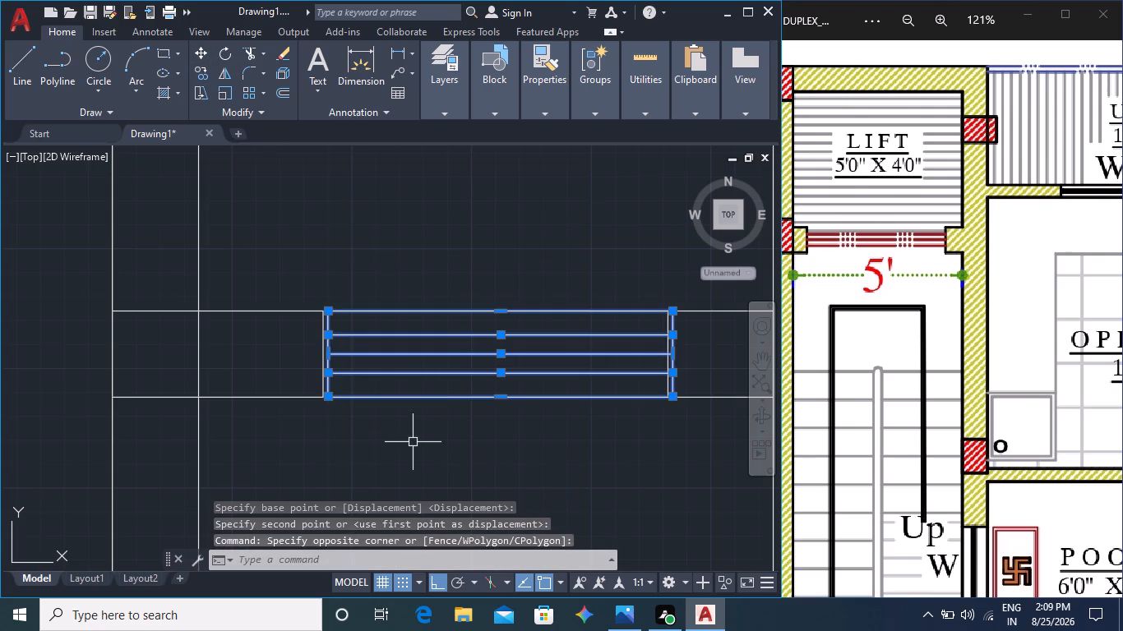
pyautogui.click(202, 58)
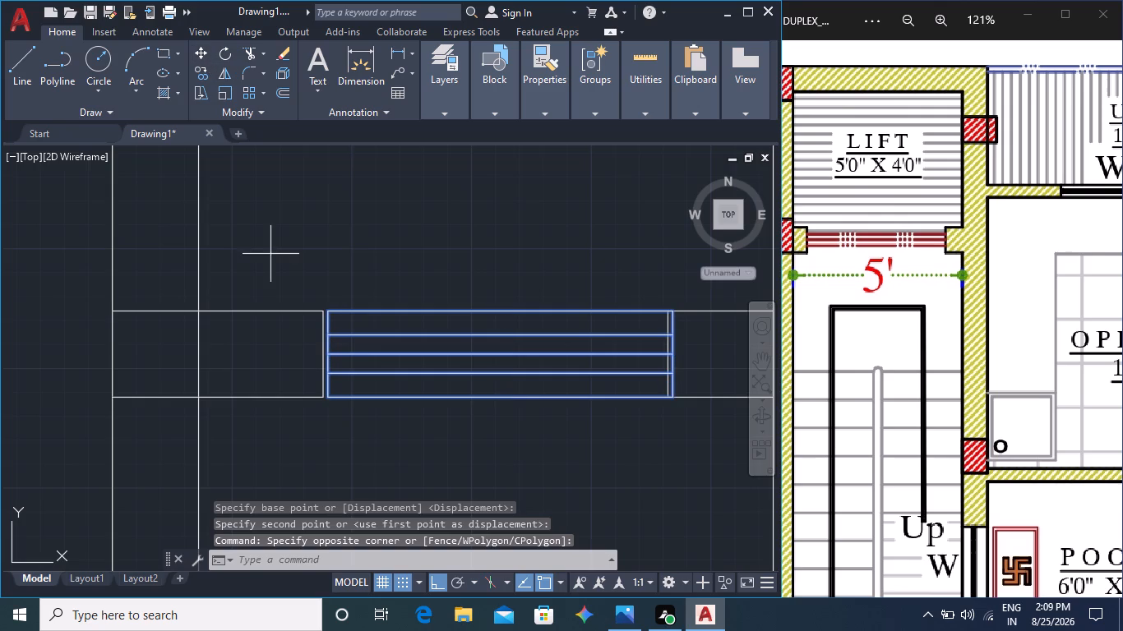
pyautogui.click(330, 396)
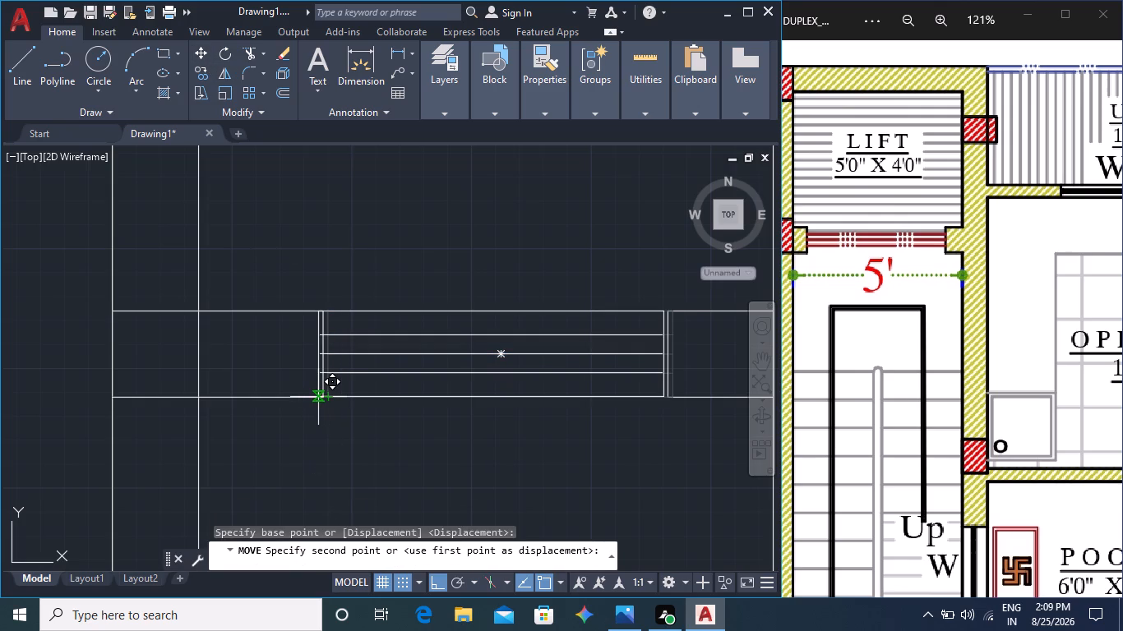
pyautogui.click(325, 395)
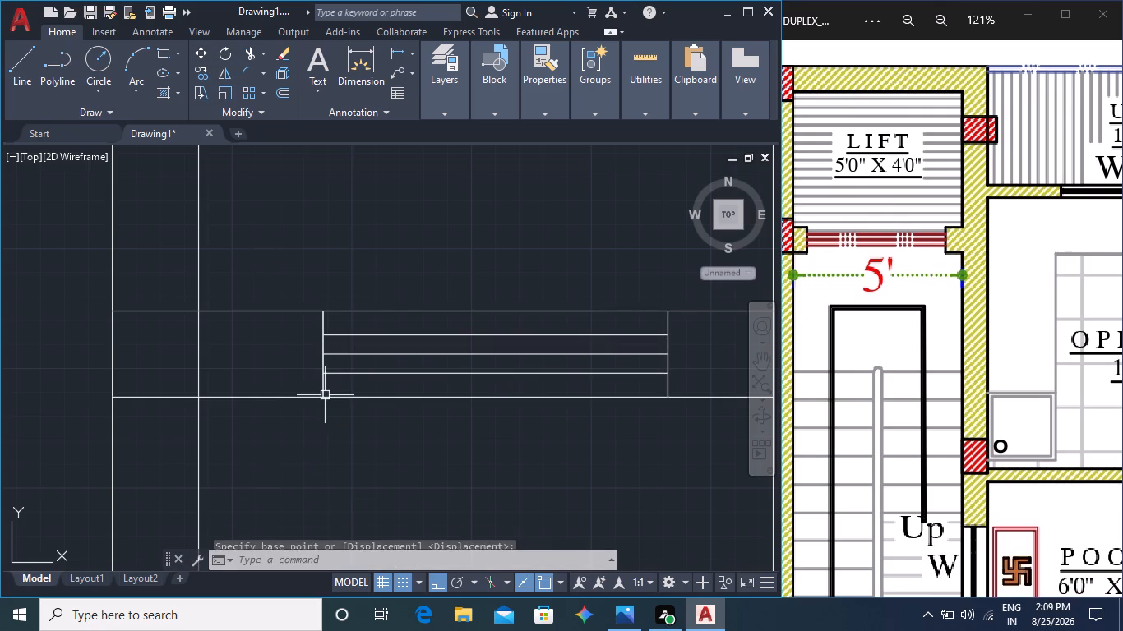
pyautogui.press('Escape')
pyautogui.press('Escape')
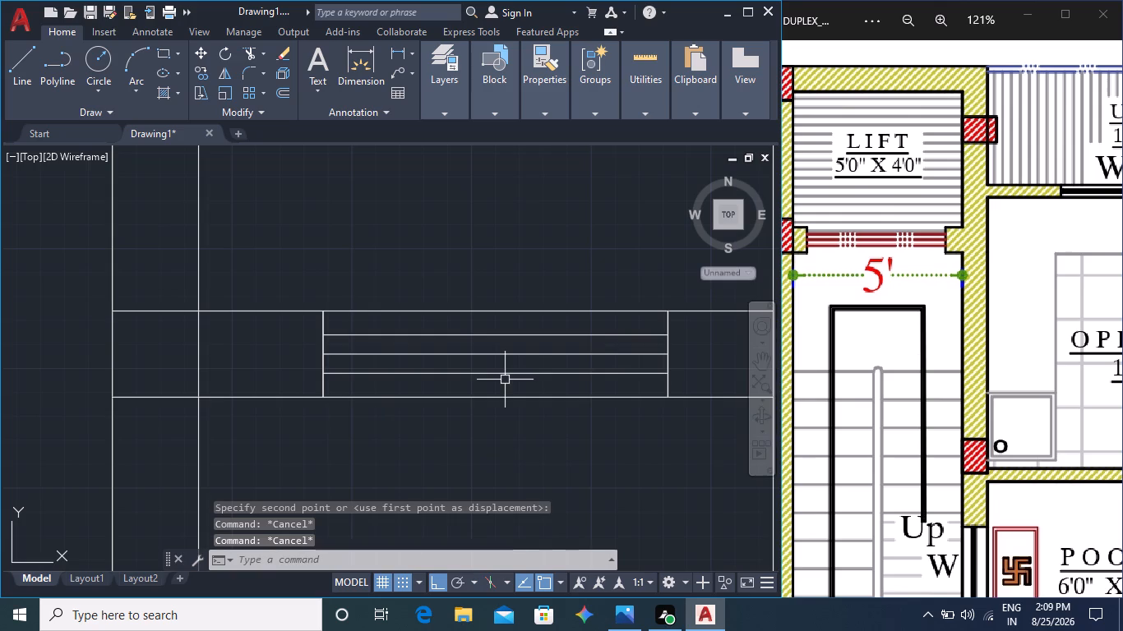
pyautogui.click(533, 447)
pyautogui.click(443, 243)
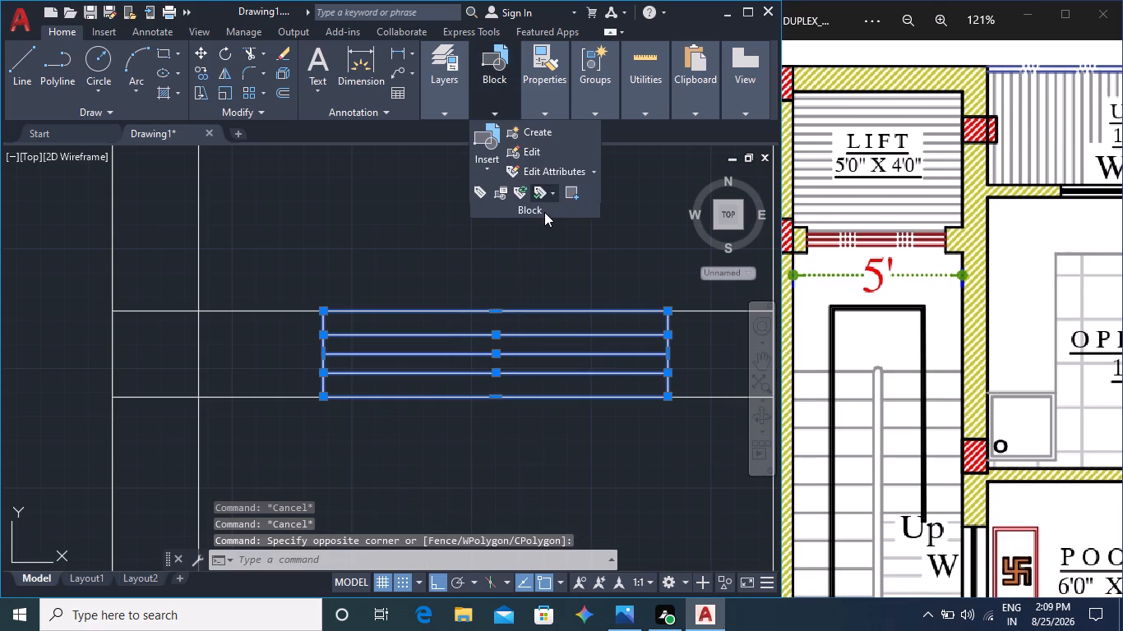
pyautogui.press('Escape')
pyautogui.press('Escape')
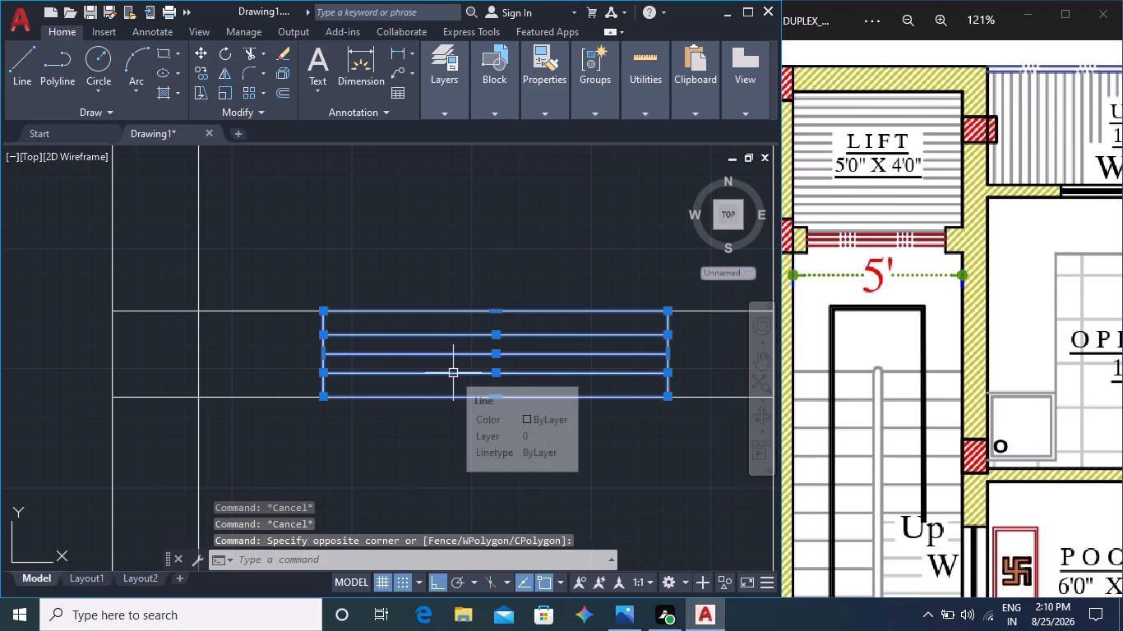
# Explode the lift door's joined frame outline back into separate lines, with its inner lines included in the selection.
pyautogui.click(453, 371)
pyautogui.click(450, 355)
pyautogui.click(446, 334)
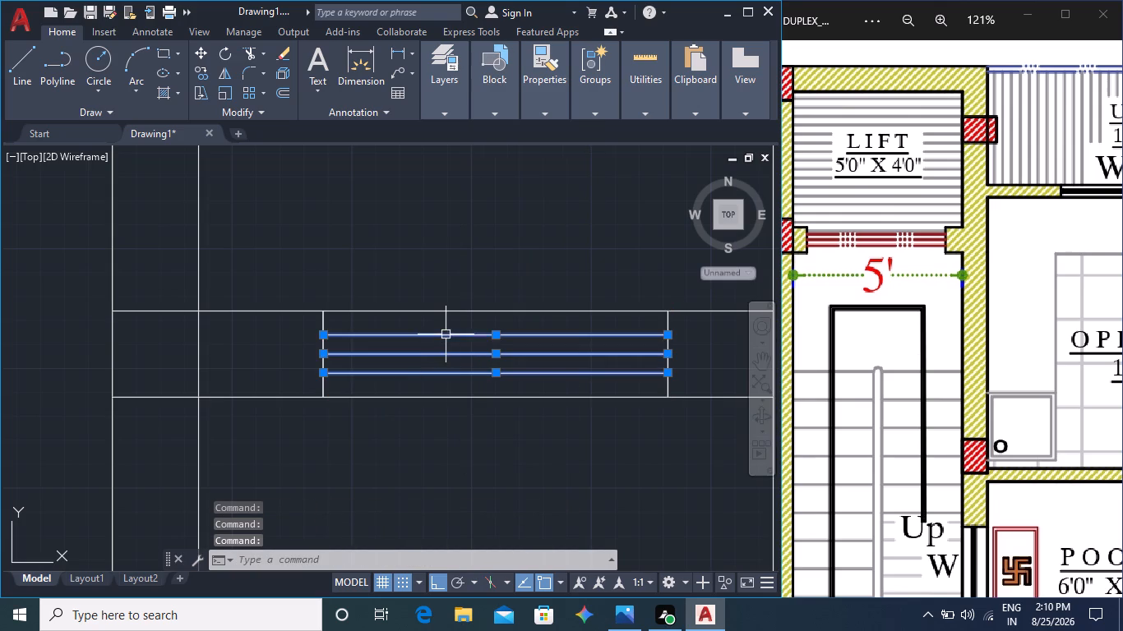
pyautogui.click(447, 313)
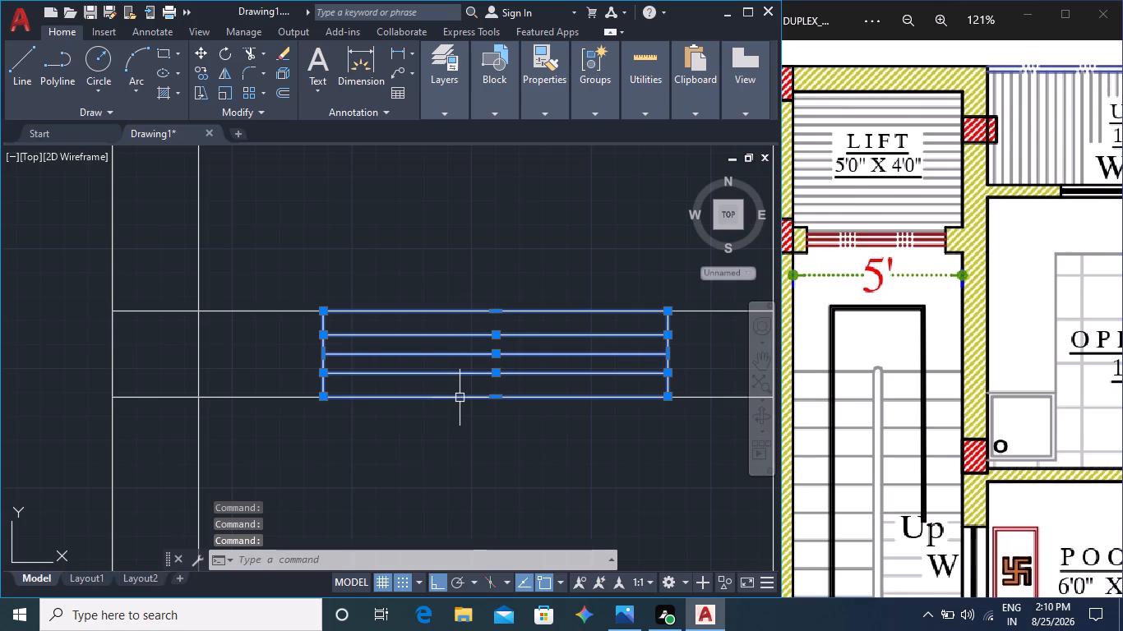
pyautogui.press('x')
pyautogui.press('Return')
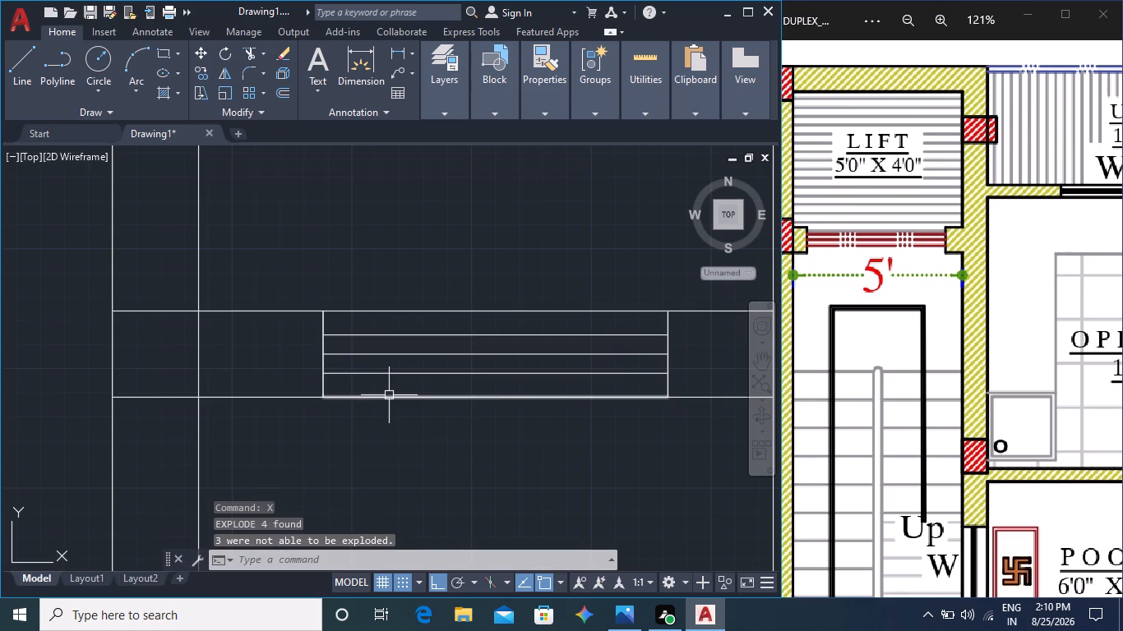
# Set the linetype of the lift door's five horizontal lines to the dashed ACAD_ISO02W… type.
pyautogui.click(390, 395)
pyautogui.click(384, 375)
pyautogui.click(387, 354)
pyautogui.click(395, 334)
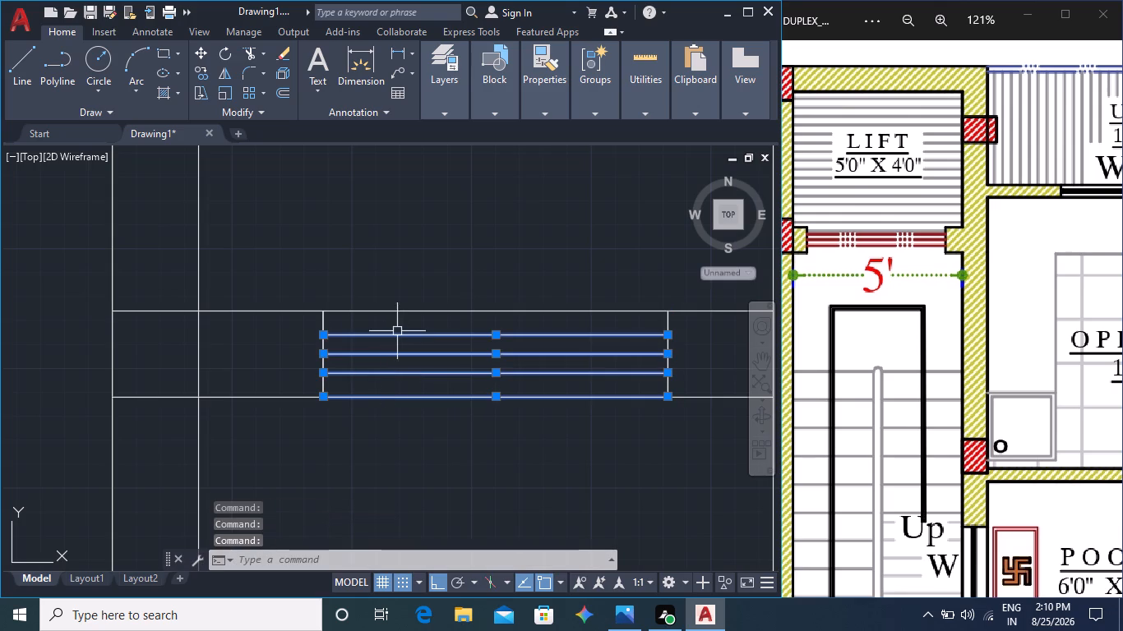
pyautogui.click(404, 306)
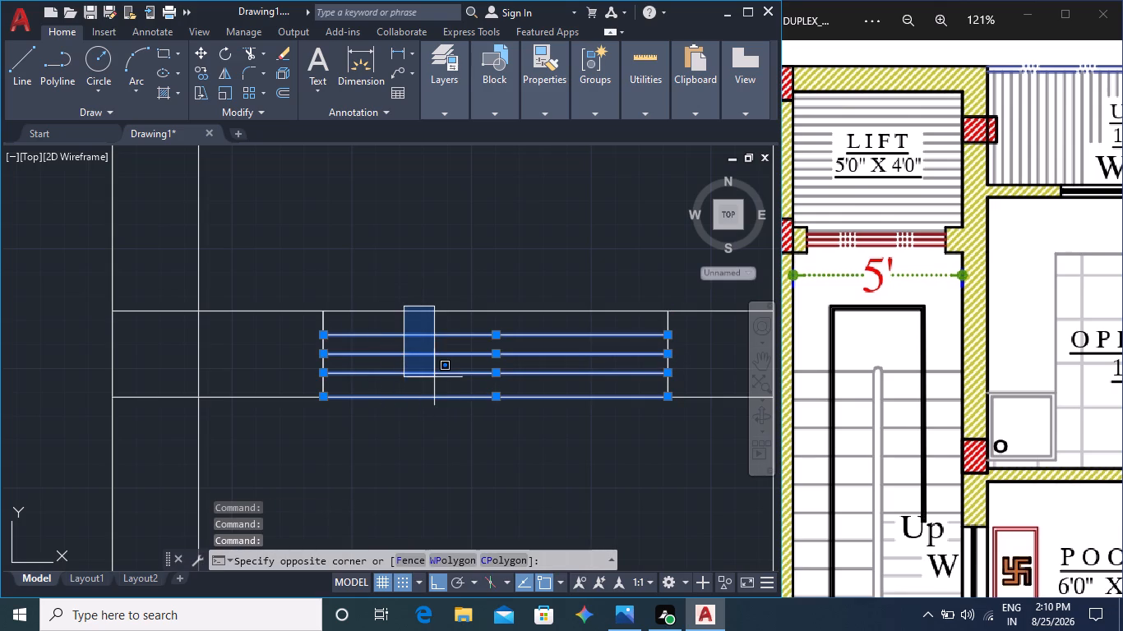
pyautogui.click(412, 314)
pyautogui.click(418, 315)
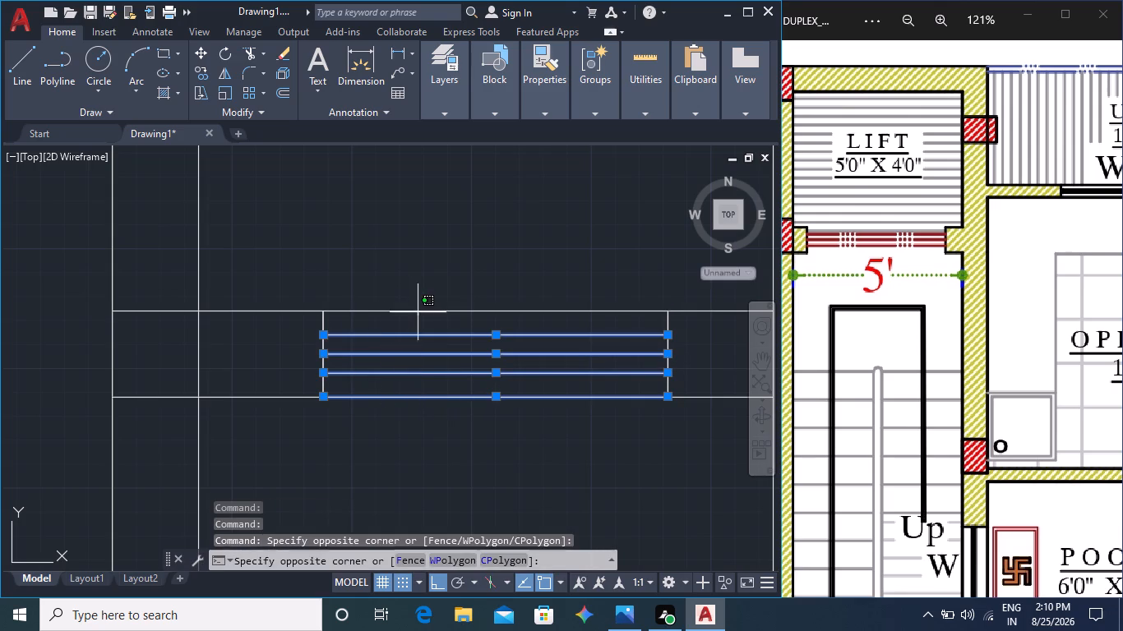
pyautogui.click(411, 310)
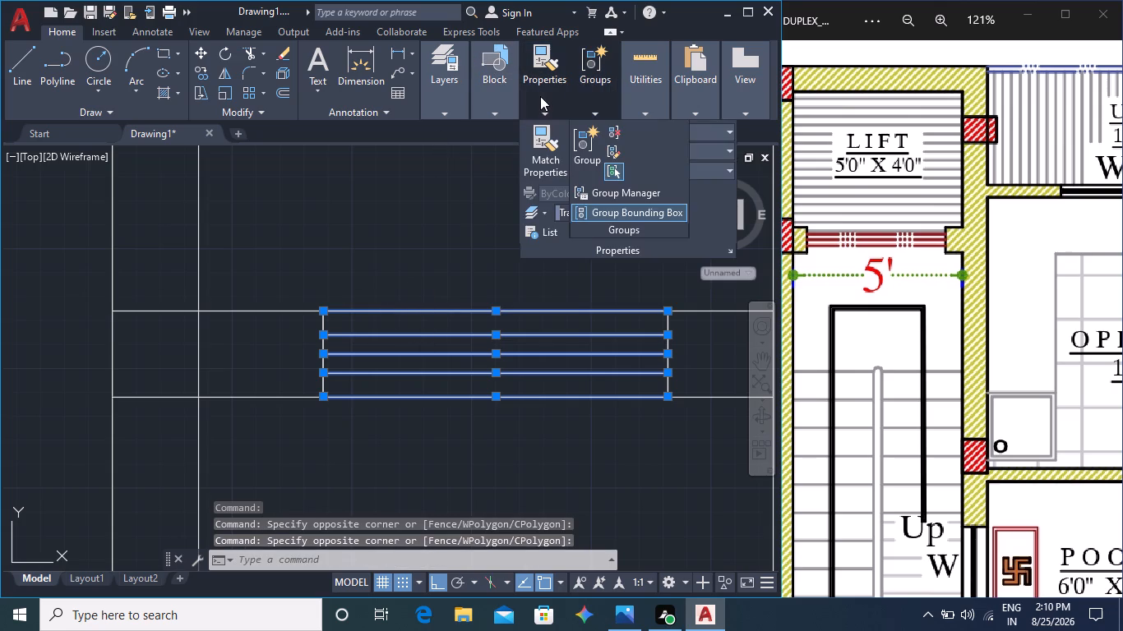
pyautogui.click(540, 96)
pyautogui.click(608, 168)
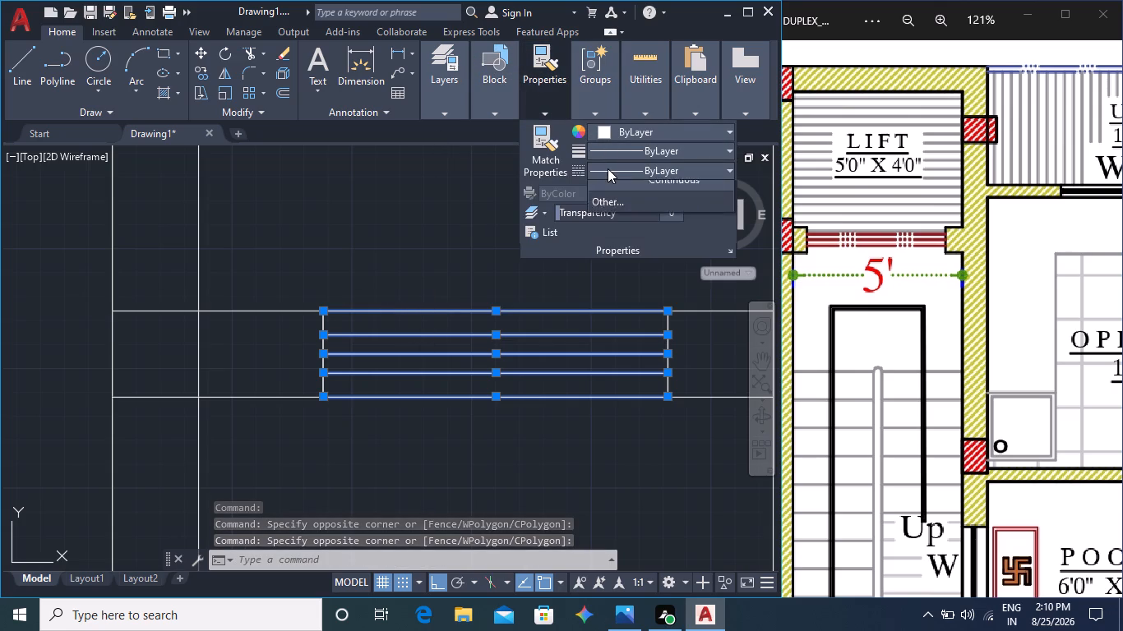
pyautogui.click(619, 233)
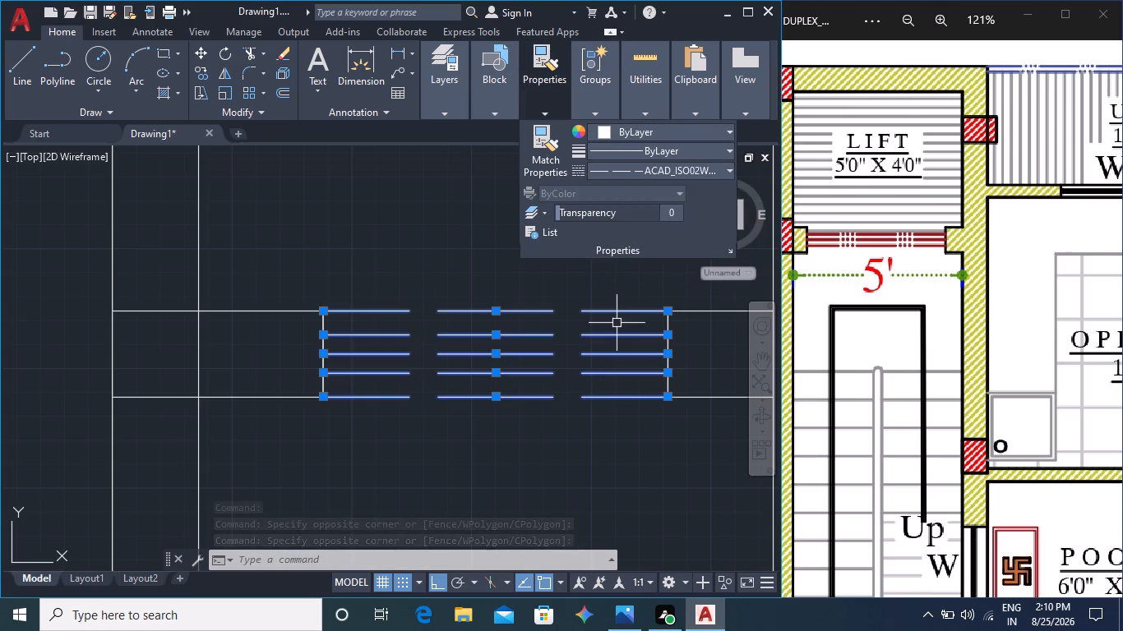
pyautogui.press('Escape')
pyautogui.press('Escape')
# Colour the five dashed horizontal lines of the lift door dark red.
pyautogui.click(603, 438)
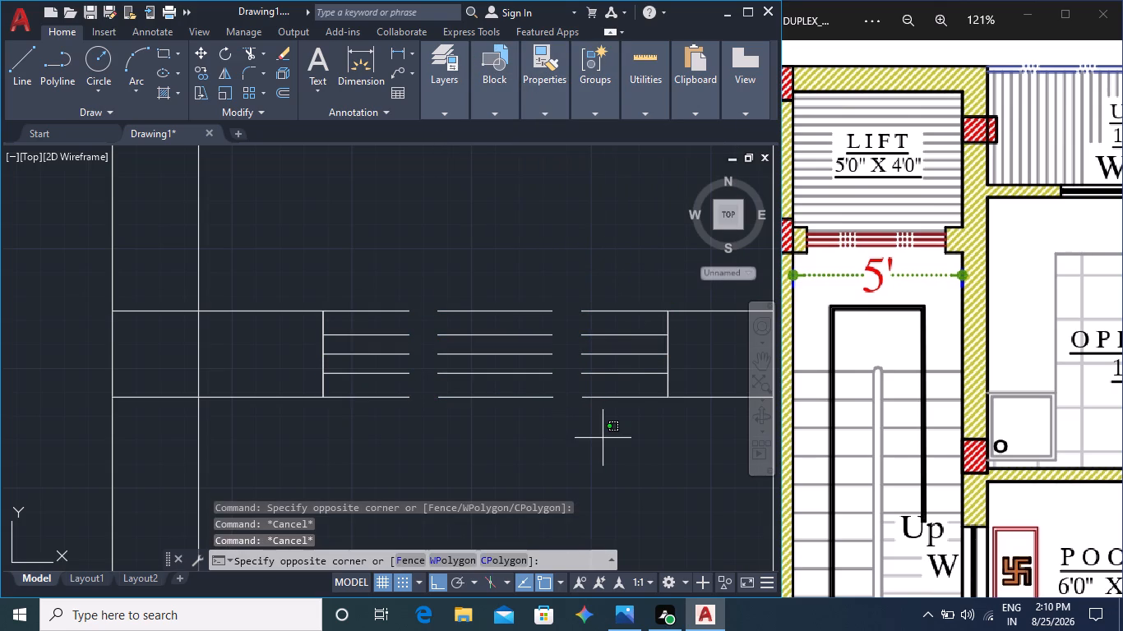
pyautogui.click(440, 290)
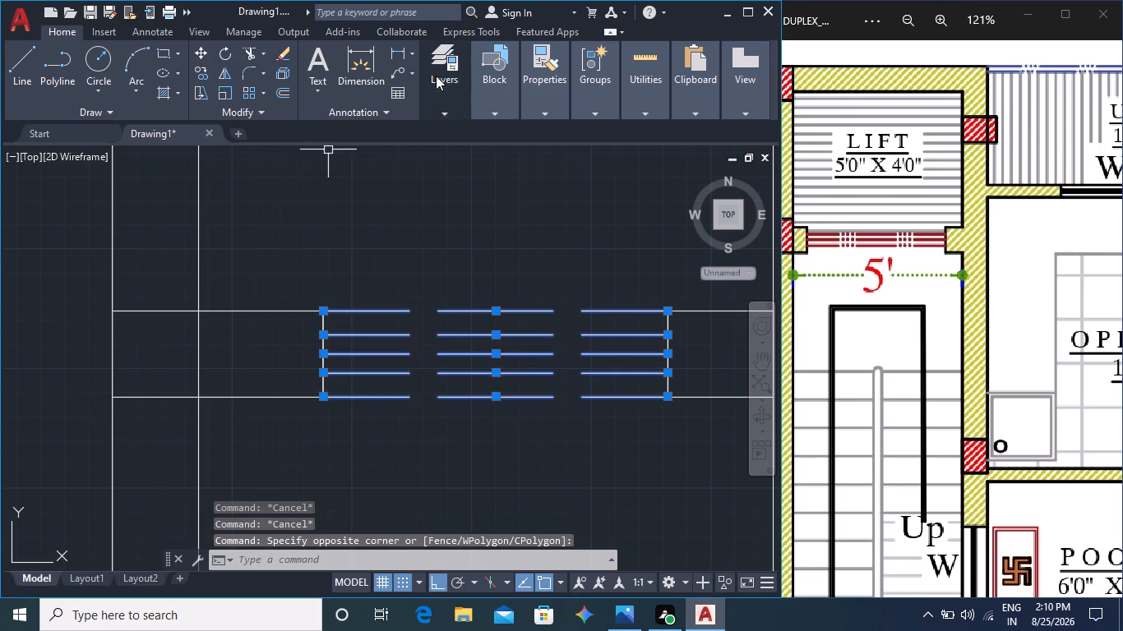
pyautogui.click(534, 98)
pyautogui.click(598, 131)
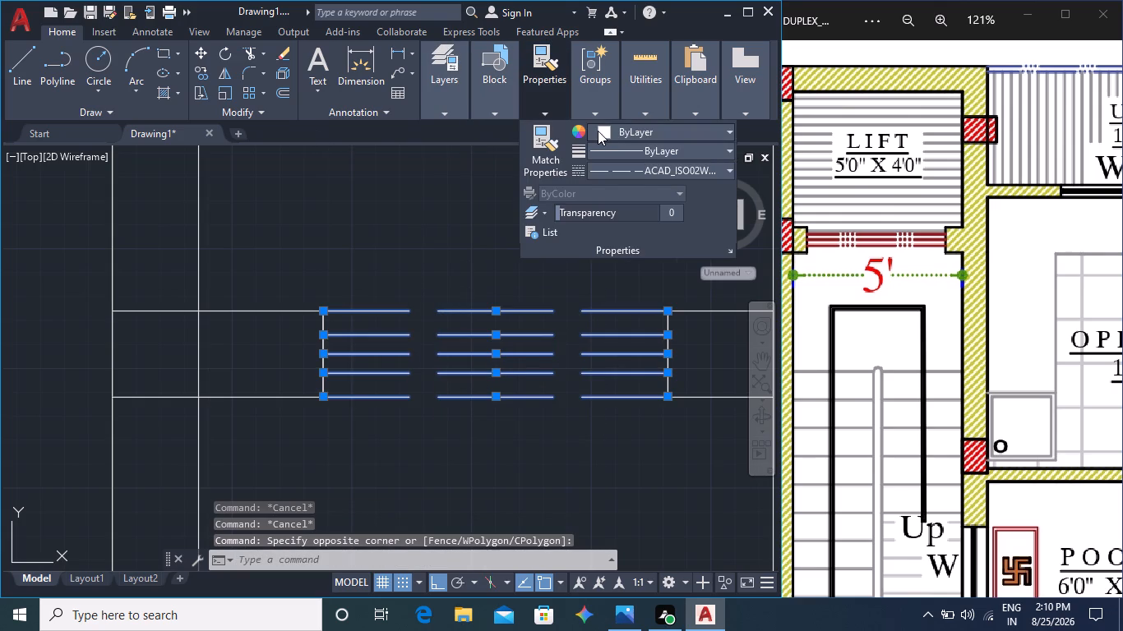
pyautogui.click(650, 212)
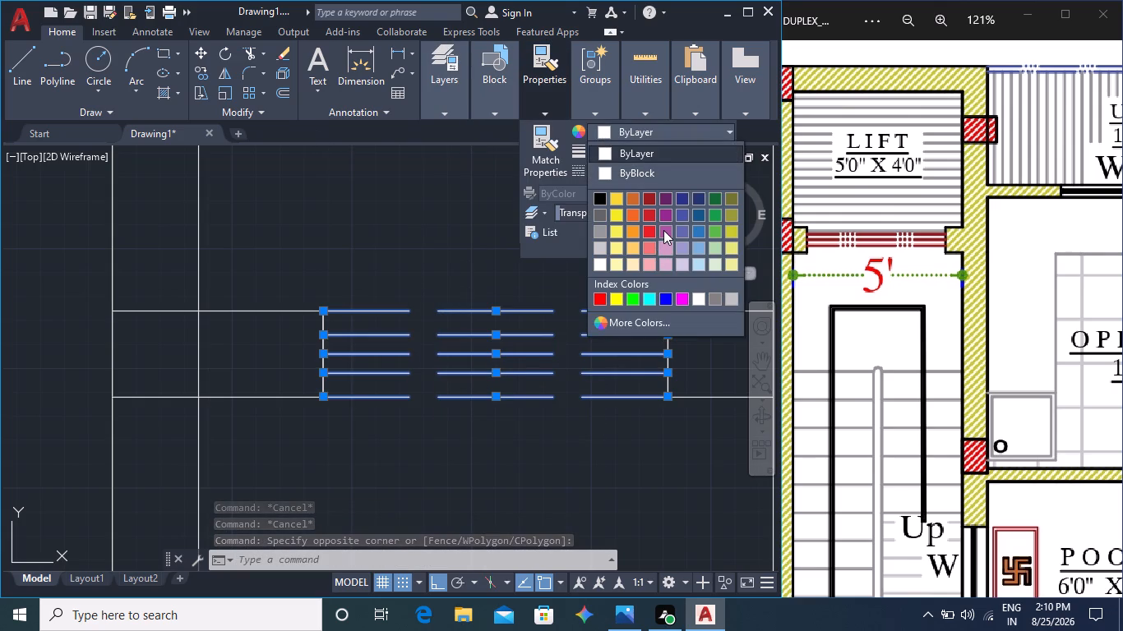
pyautogui.click(460, 249)
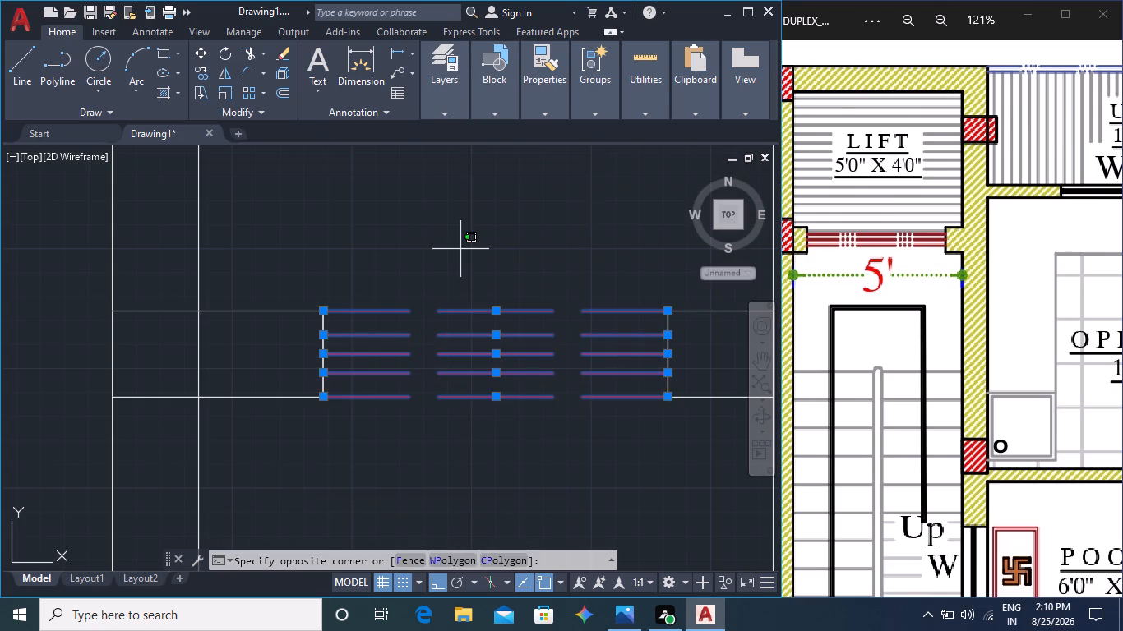
pyautogui.press('Escape')
pyautogui.press('Escape')
# Shorten the upper and lower lines of the wall stub left of the lift door to end at the side wall's inner face.
pyautogui.scroll(-1, 575, 337)
pyautogui.middleClick(874, 400)
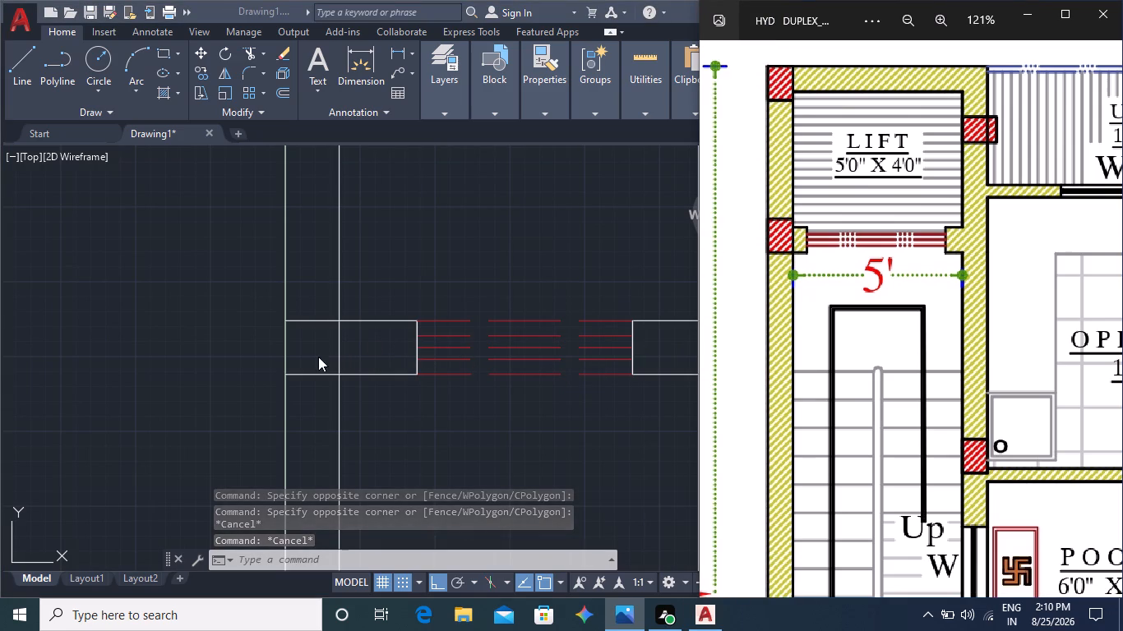
pyautogui.click(293, 402)
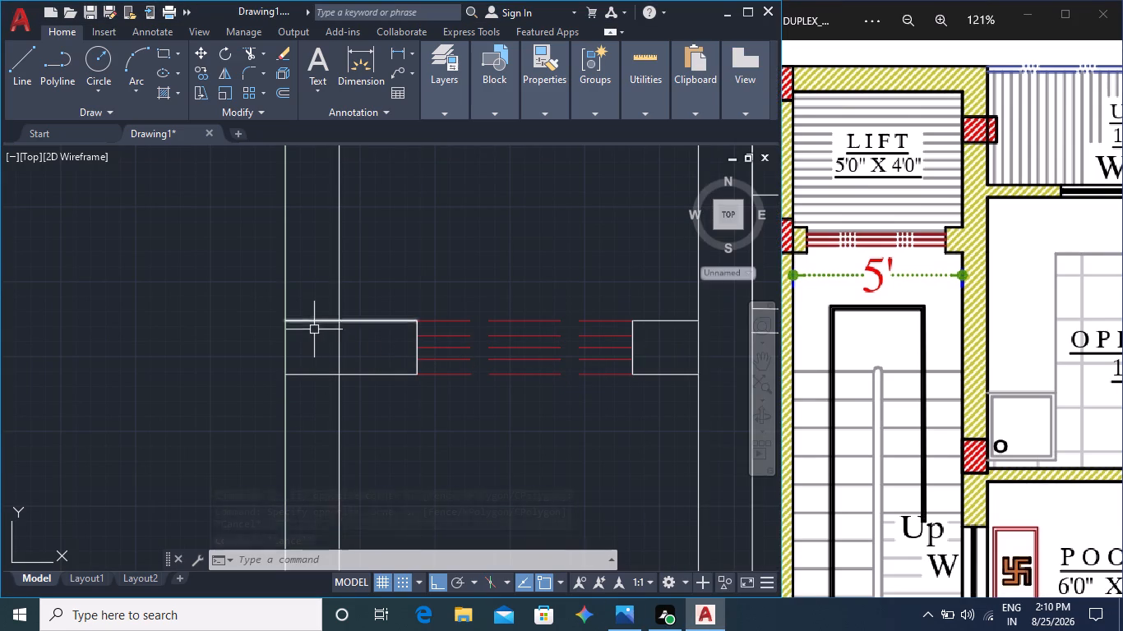
pyautogui.click(314, 324)
pyautogui.click(282, 320)
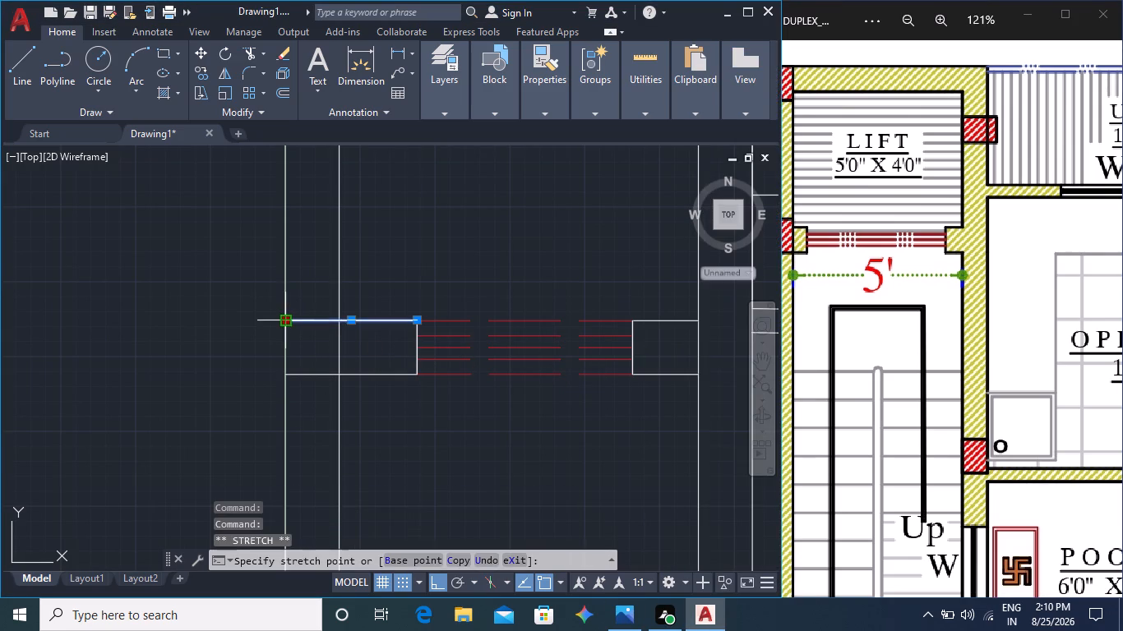
pyautogui.click(340, 320)
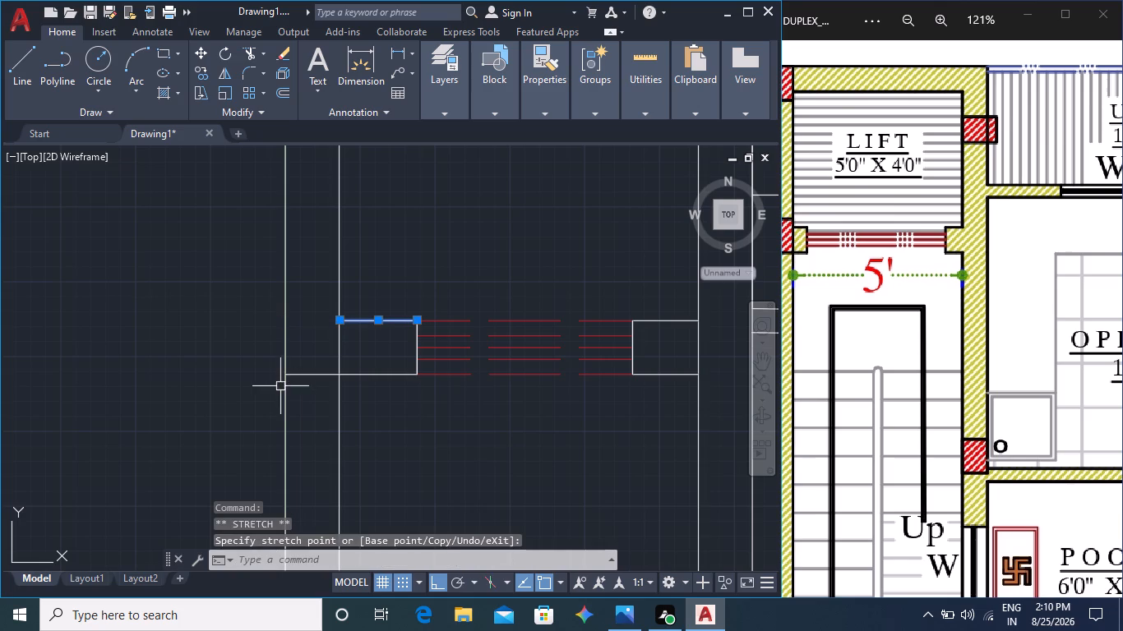
pyautogui.click(294, 373)
pyautogui.click(283, 374)
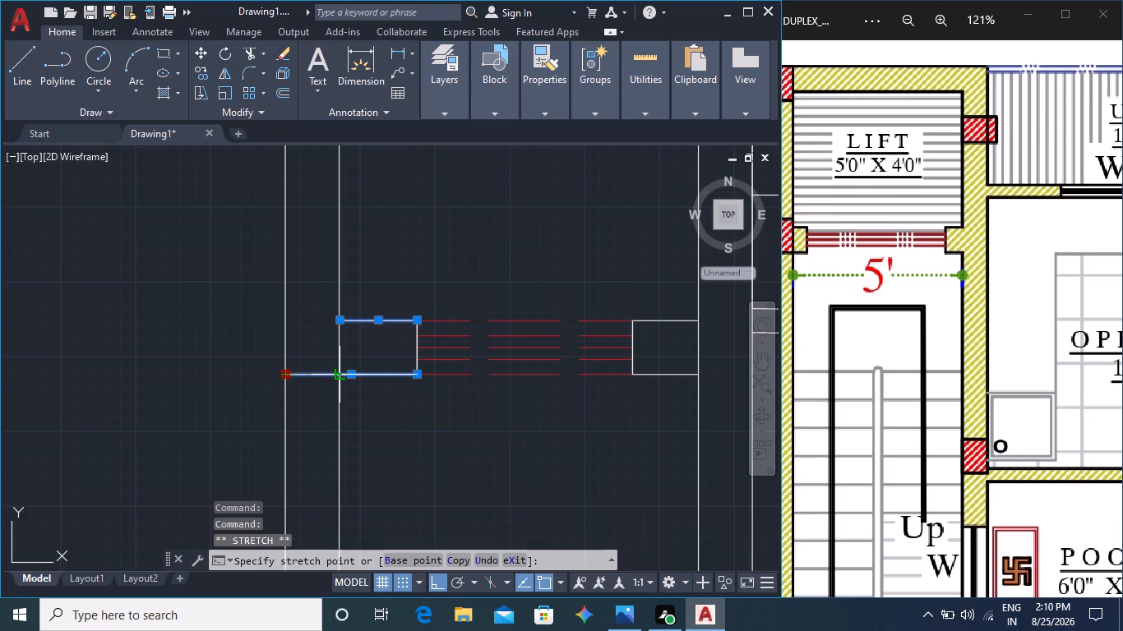
pyautogui.click(341, 372)
pyautogui.press('Escape')
pyautogui.press('Escape')
# Trim the side wall's inner line between the two stub lines left of the lift door.
pyautogui.write('tr')
pyautogui.press('Return')
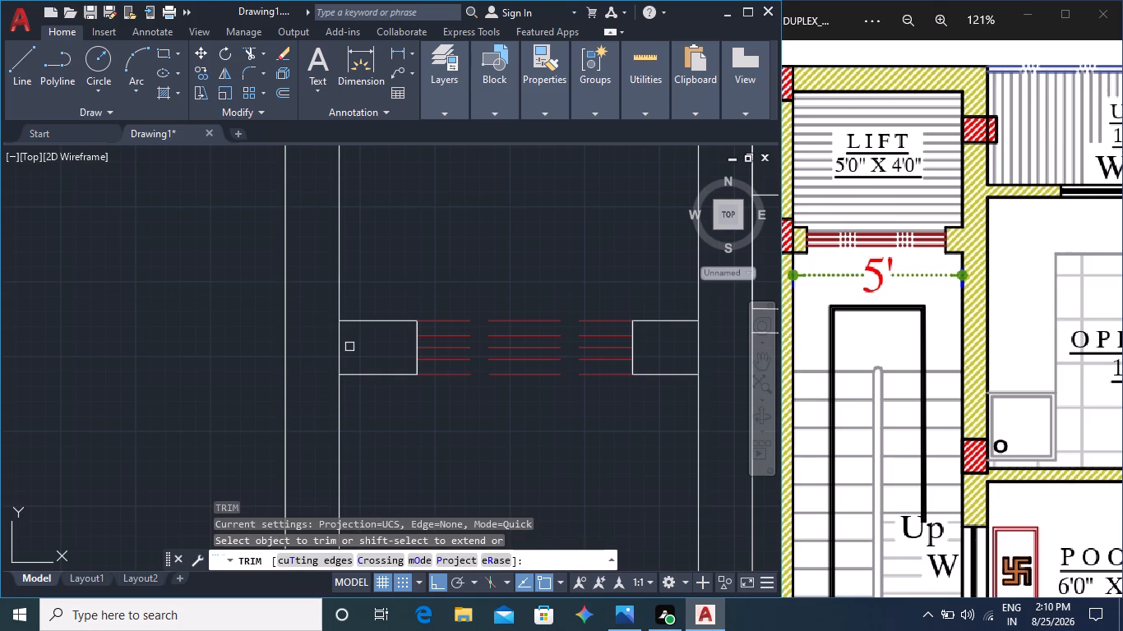
pyautogui.click(350, 347)
pyautogui.click(328, 344)
pyautogui.scroll(-3, 347, 343)
pyautogui.moveTo(354, 302); pyautogui.dragTo(385, 342, button='middle')
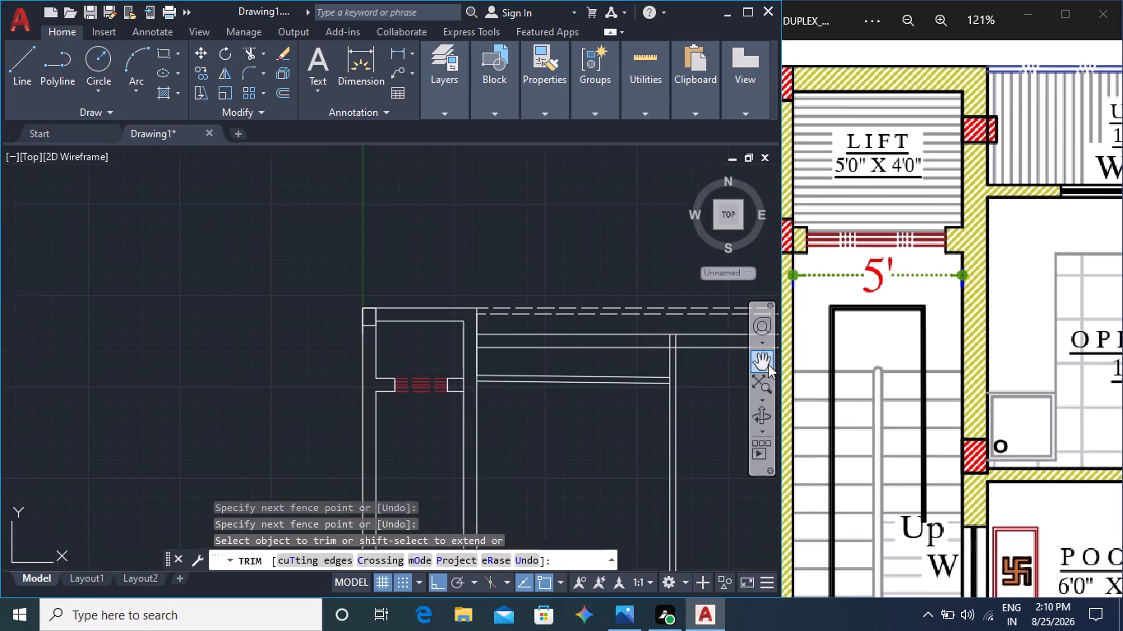
pyautogui.middleClick(855, 353)
pyautogui.moveTo(820, 328); pyautogui.dragTo(874, 352, button='middle')
pyautogui.scroll(4, 362, 318)
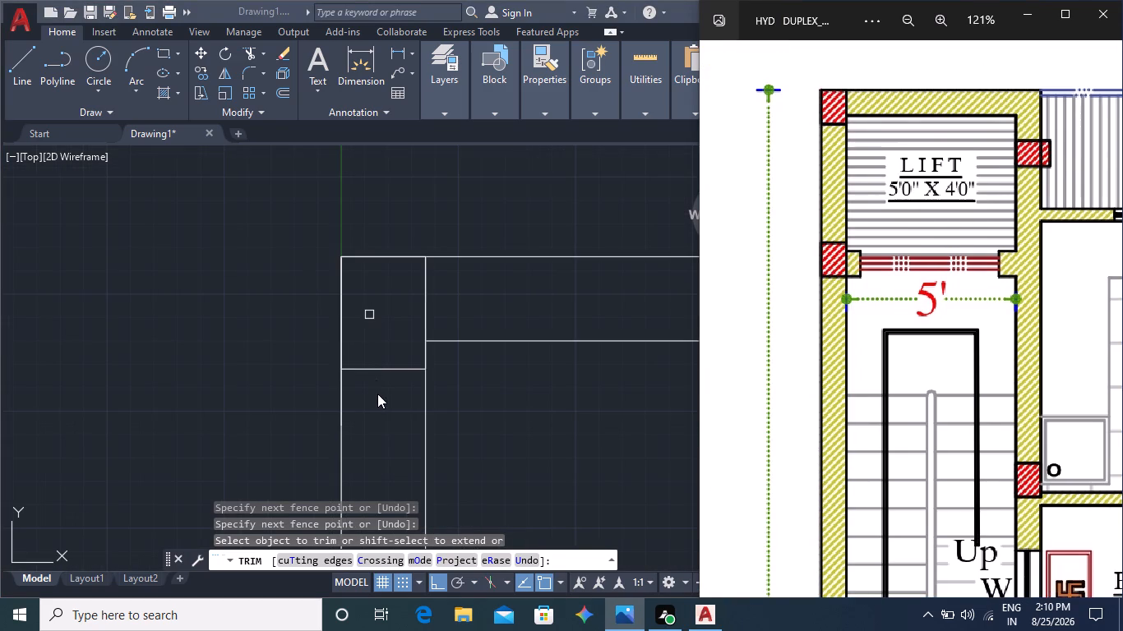
pyautogui.press('Escape')
pyautogui.click(380, 398)
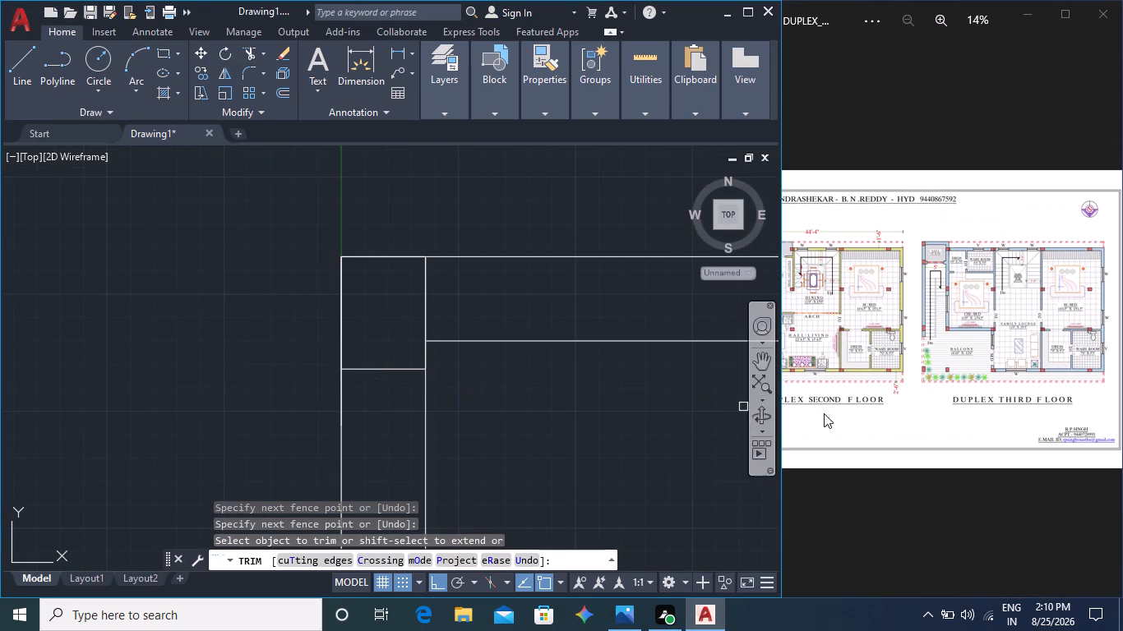
pyautogui.press('Escape')
pyautogui.press('Escape')
# Copy the corner column down the side wall so its lower-right corner meets the lower line of the lift door's left wall stub.
pyautogui.scroll(5, 815, 228)
pyautogui.moveTo(822, 269); pyautogui.dragTo(948, 263, button='middle')
pyautogui.moveTo(843, 246); pyautogui.dragTo(991, 237, button='middle')
pyautogui.scroll(14, 762, 214)
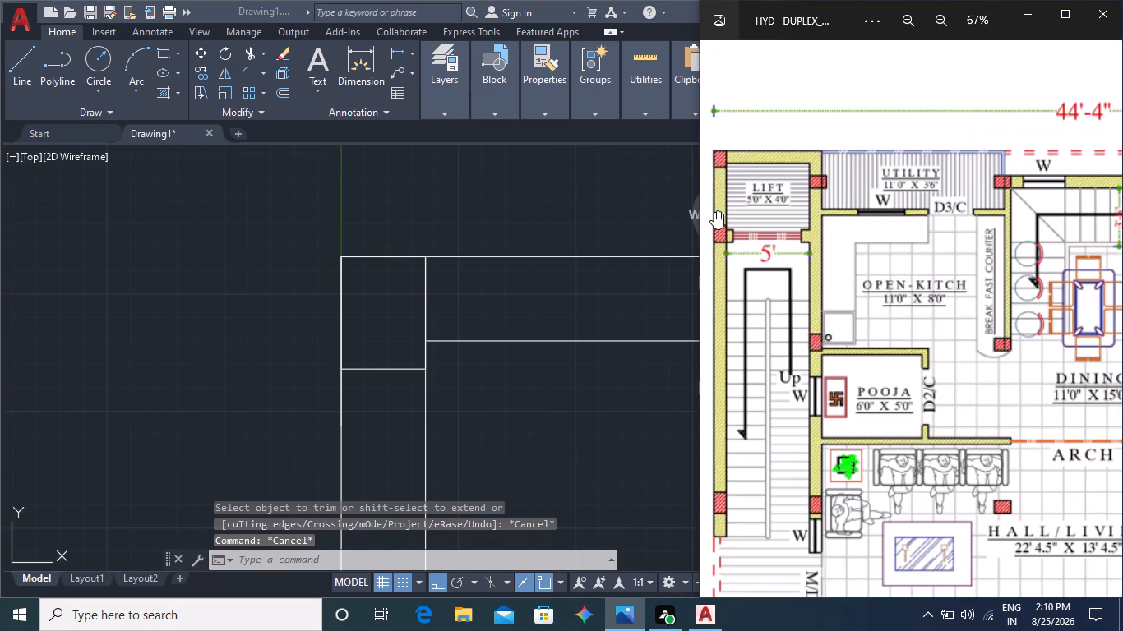
pyautogui.moveTo(803, 193); pyautogui.dragTo(885, 206, button='middle')
pyautogui.scroll(-2, 503, 324)
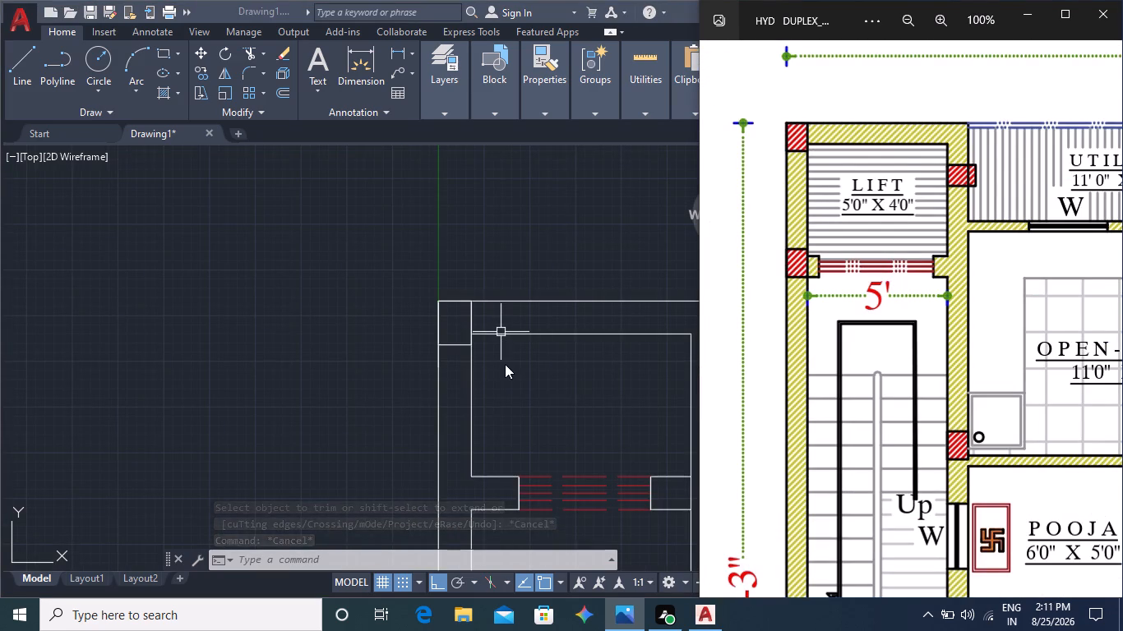
pyautogui.click(451, 343)
pyautogui.click(454, 345)
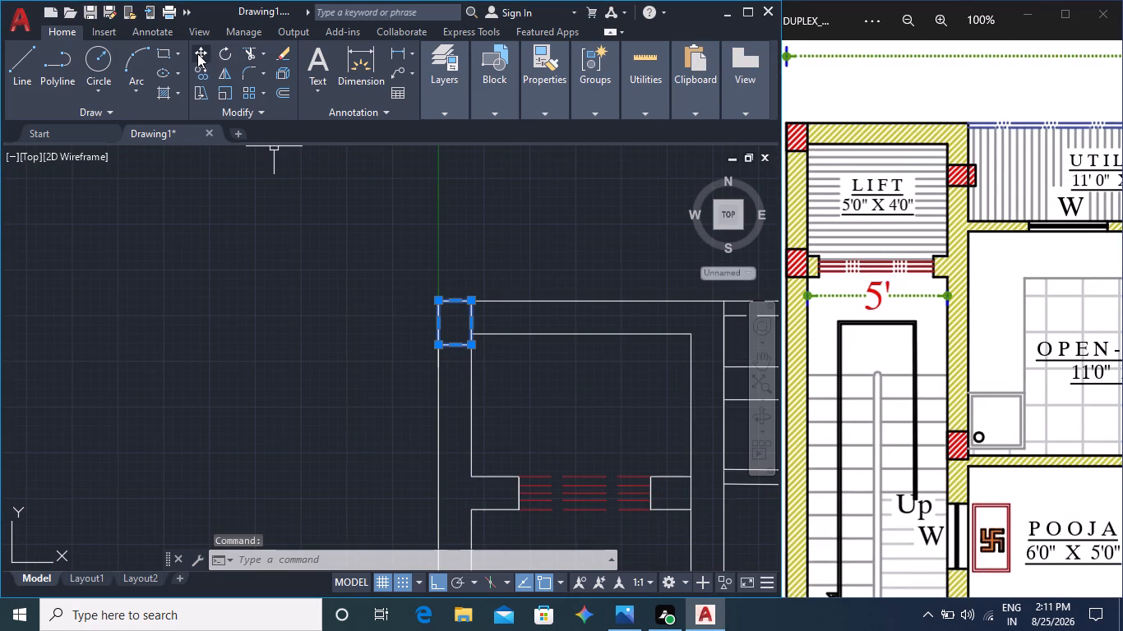
pyautogui.click(206, 76)
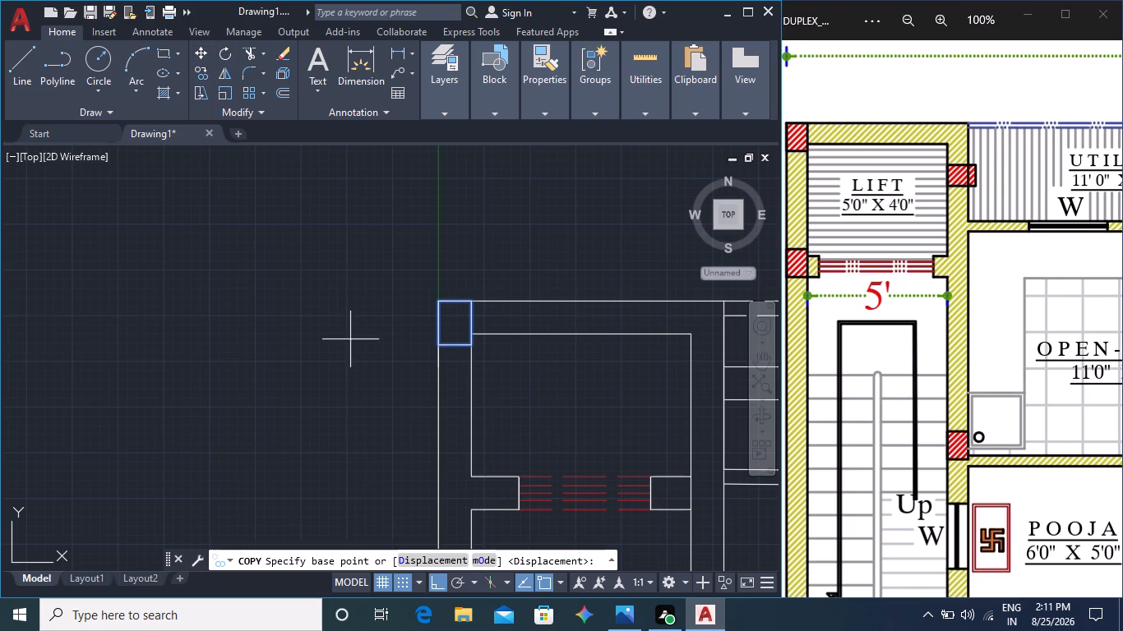
pyautogui.moveTo(352, 345); pyautogui.dragTo(298, 250, button='middle')
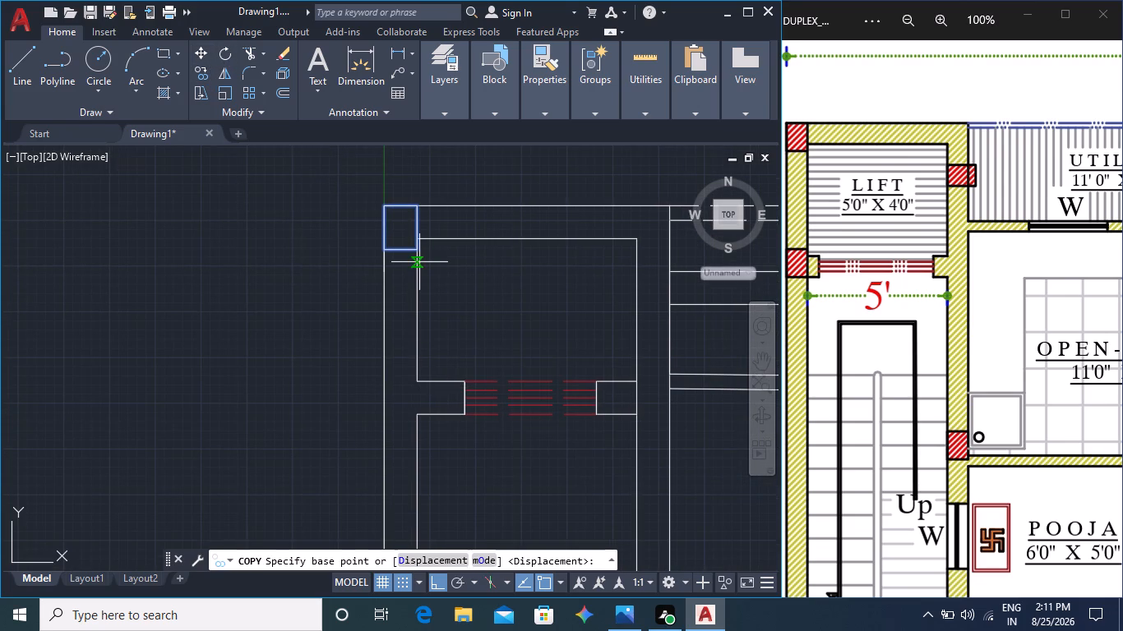
pyautogui.click(415, 247)
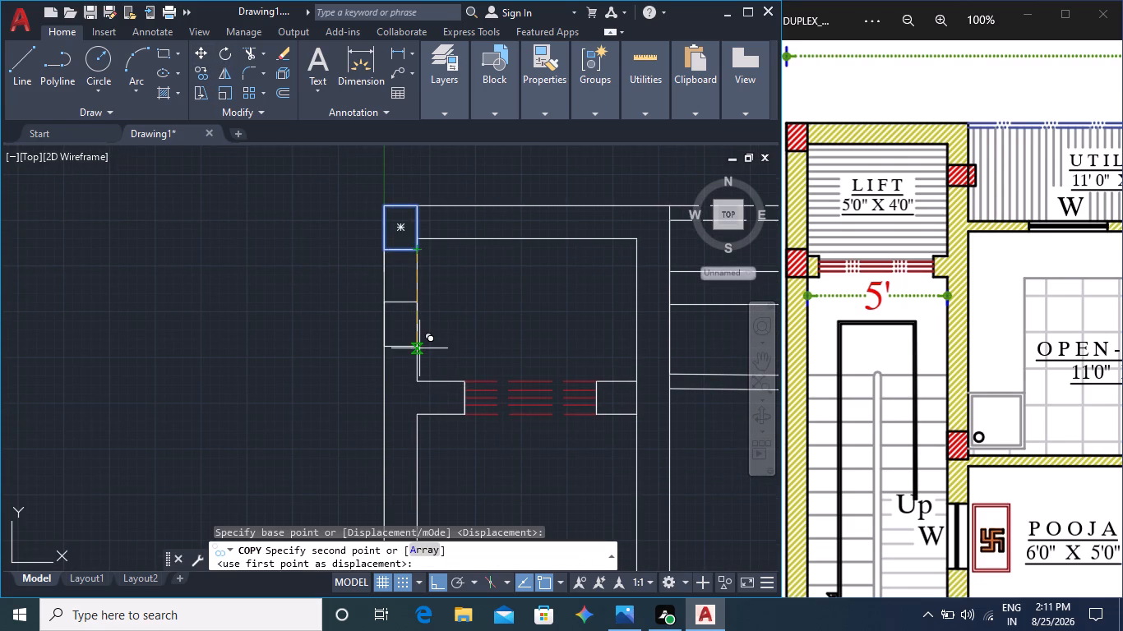
pyautogui.scroll(3, 446, 411)
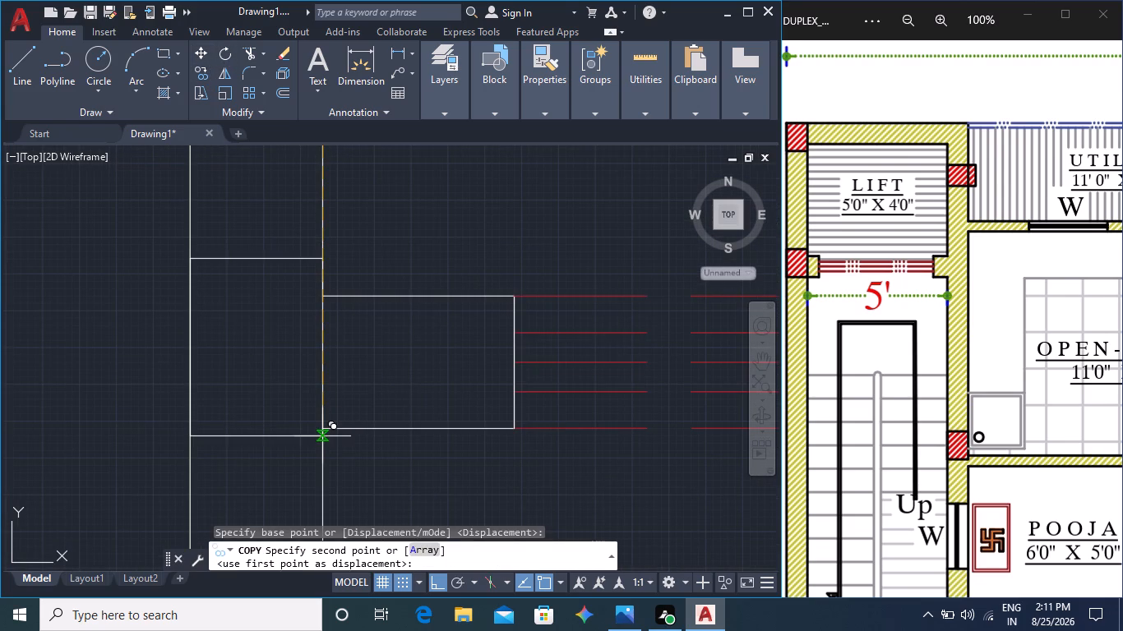
pyautogui.click(324, 428)
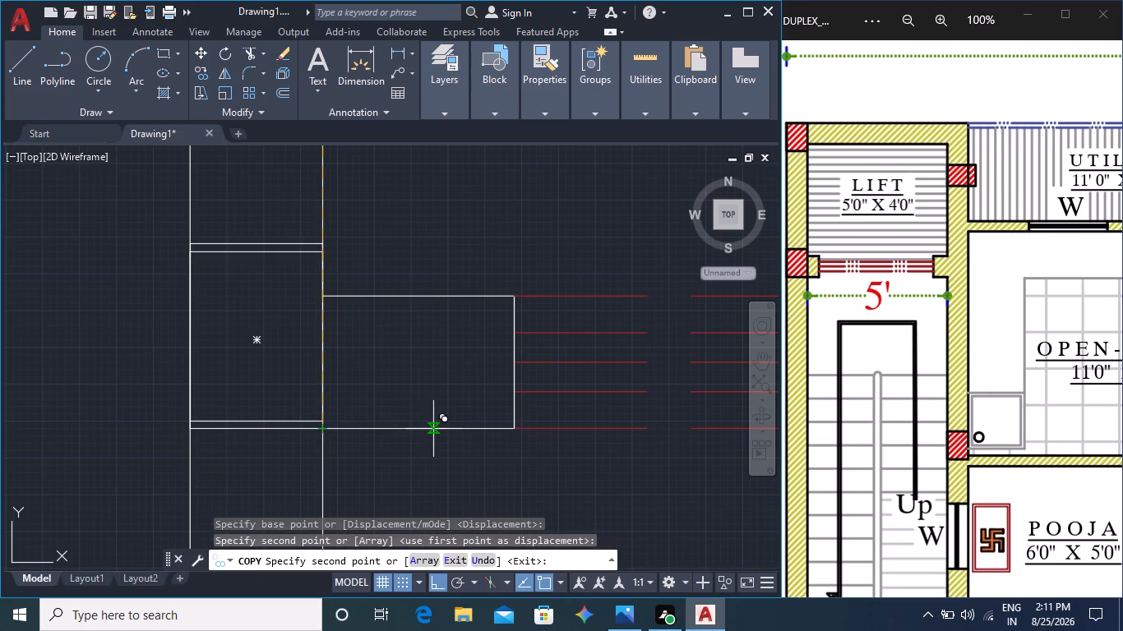
# Examine the column positions around the lift, staircase, kitchen and hall walls in the reference plan.
pyautogui.moveTo(485, 461); pyautogui.dragTo(482, 366, button='middle')
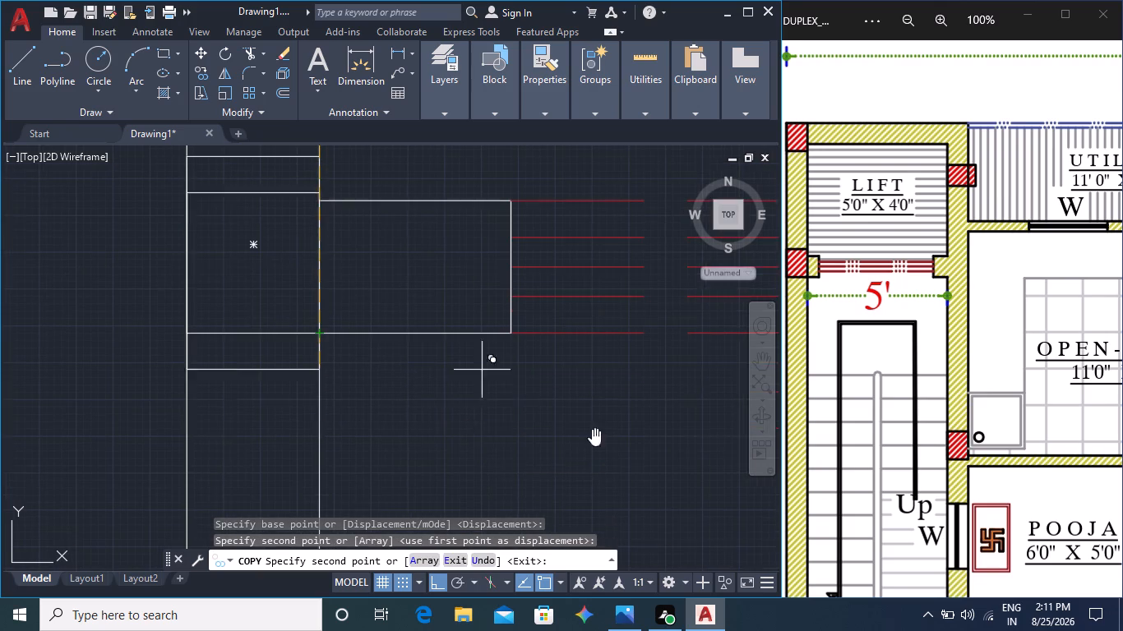
pyautogui.middleClick(849, 441)
pyautogui.moveTo(839, 471); pyautogui.dragTo(795, 223, button='middle')
pyautogui.scroll(-2, 784, 300)
pyautogui.moveTo(797, 396); pyautogui.dragTo(825, 292, button='middle')
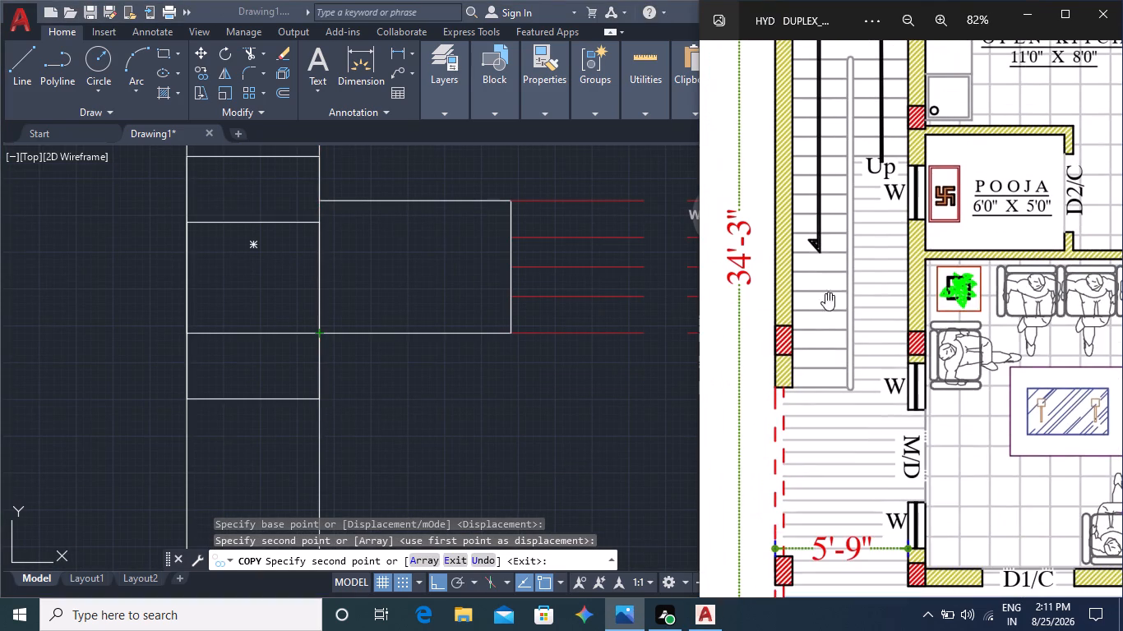
pyautogui.middleClick(506, 397)
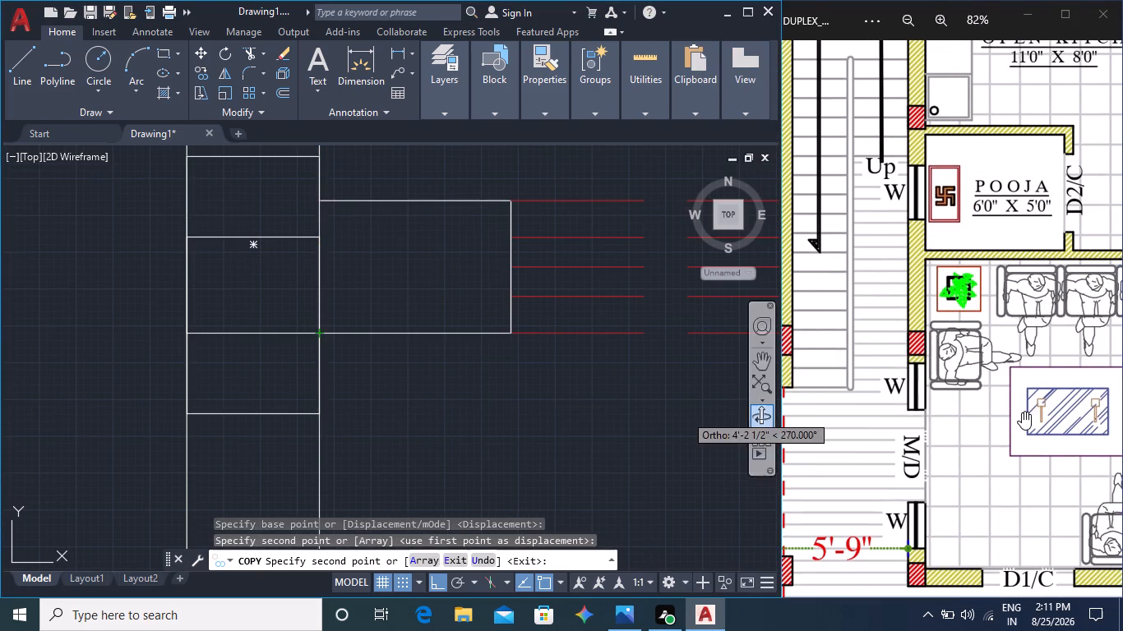
pyautogui.middleClick(1023, 412)
pyautogui.scroll(-13, 851, 218)
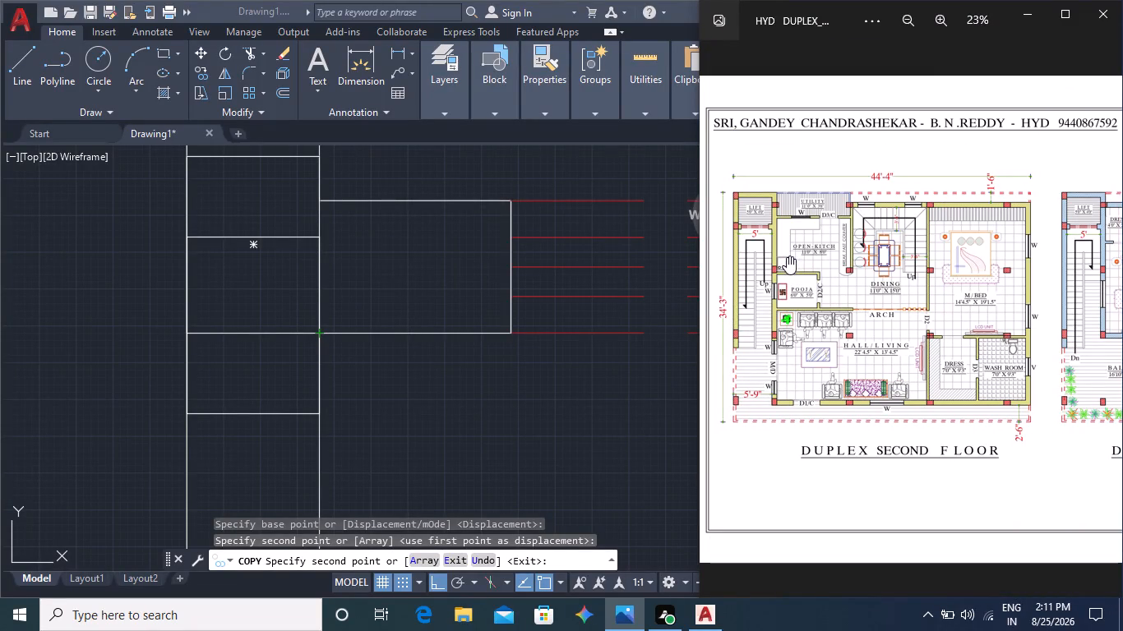
pyautogui.middleClick(836, 263)
pyautogui.scroll(2, 807, 288)
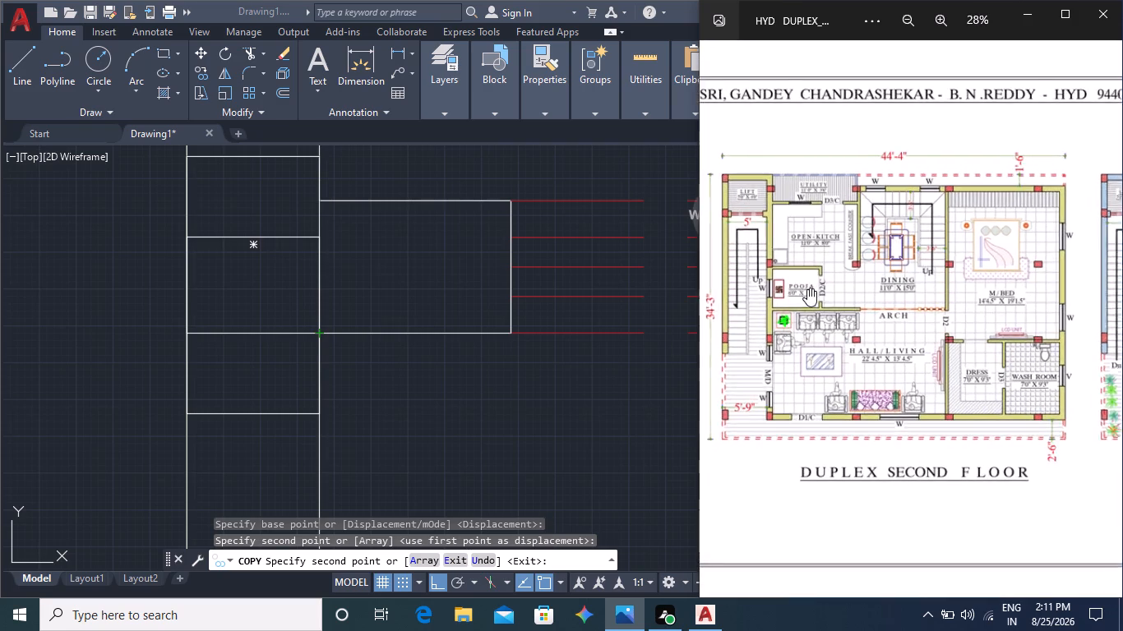
pyautogui.scroll(4, 788, 306)
pyautogui.moveTo(769, 325); pyautogui.dragTo(893, 335, button='middle')
pyautogui.moveTo(831, 335); pyautogui.dragTo(894, 316, button='middle')
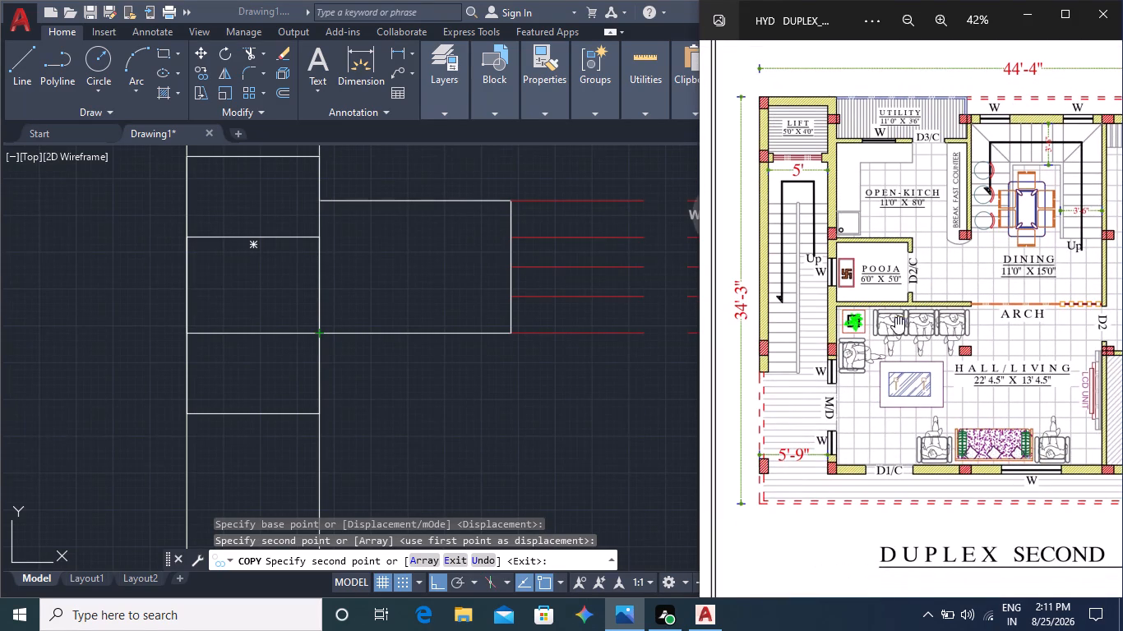
pyautogui.scroll(3, 840, 351)
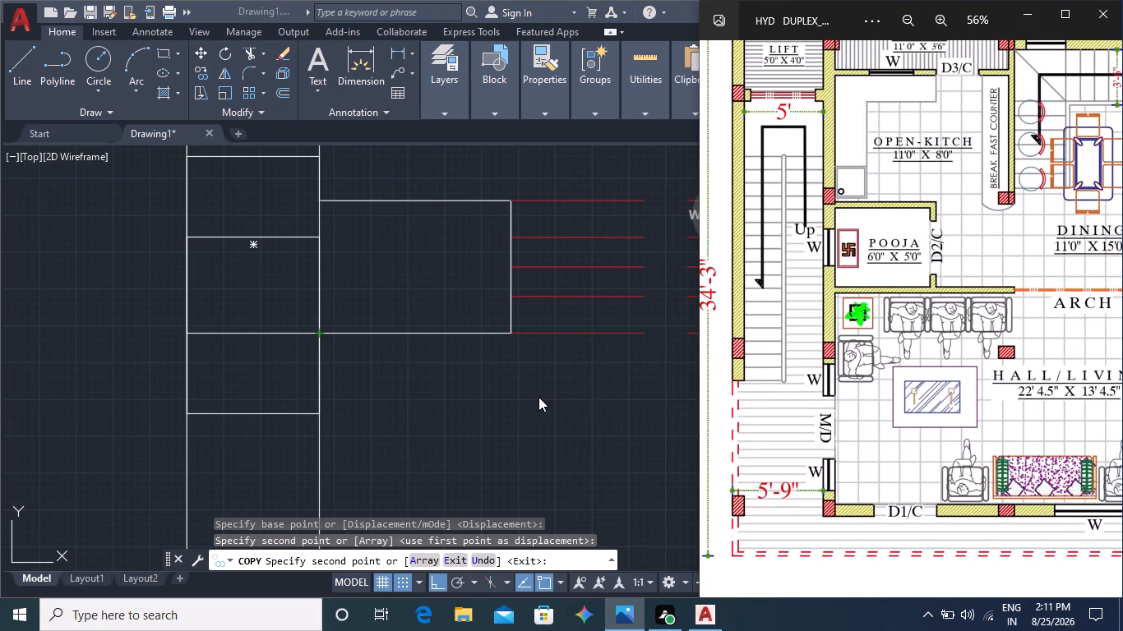
pyautogui.middleClick(547, 371)
pyautogui.press('Escape')
pyautogui.press('Escape')
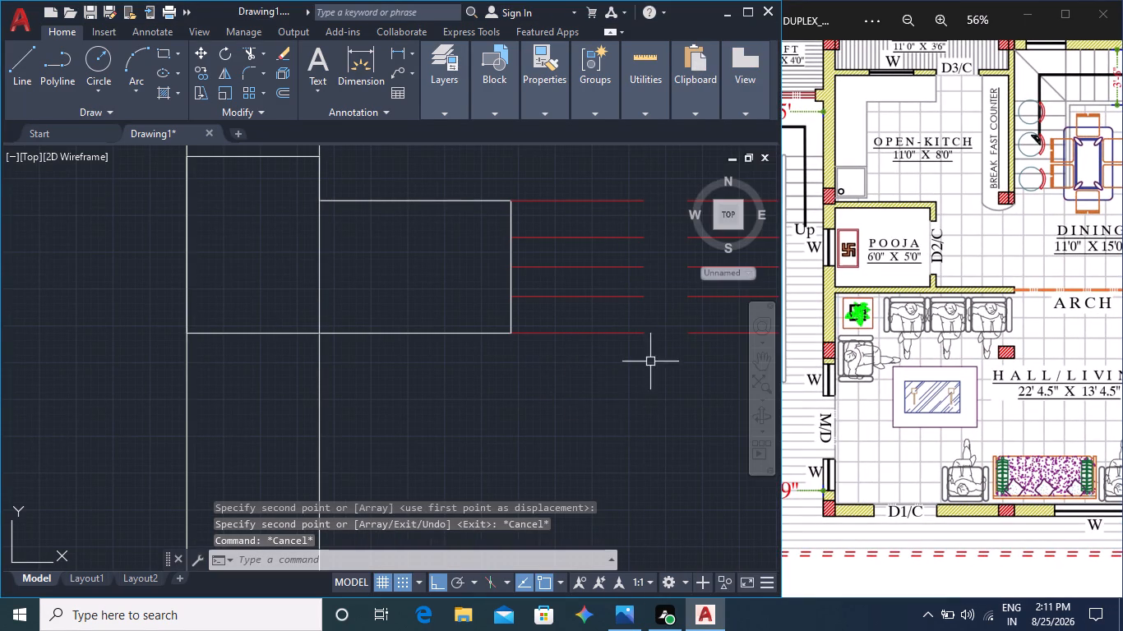
pyautogui.middleClick(927, 343)
pyautogui.moveTo(925, 293); pyautogui.dragTo(920, 395, button='middle')
pyautogui.moveTo(900, 348); pyautogui.dragTo(1040, 328, button='middle')
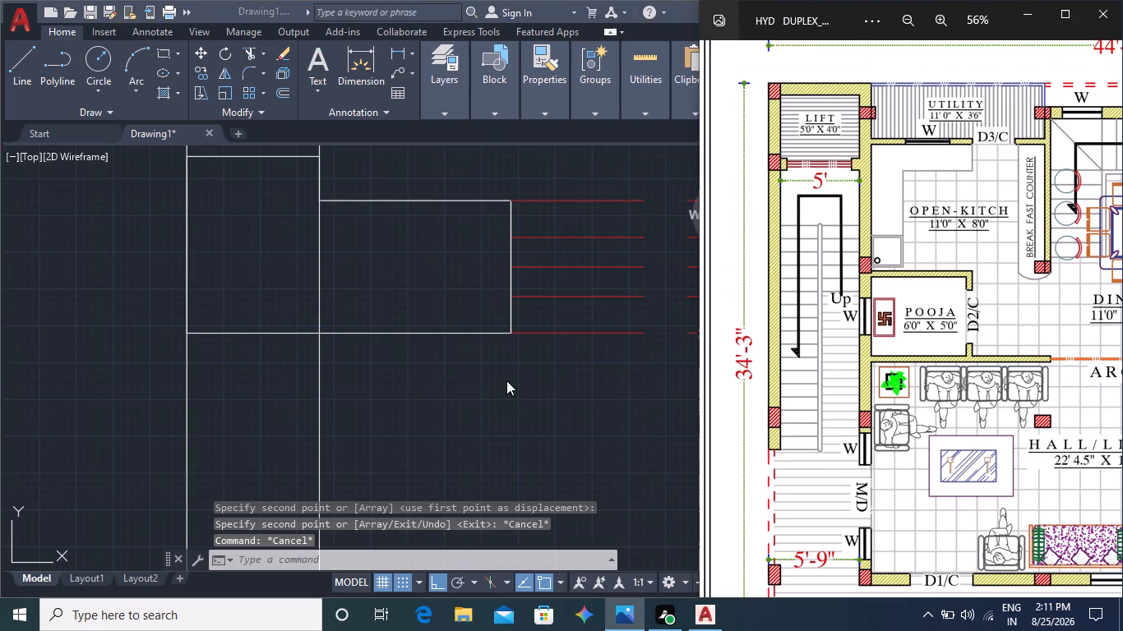
pyautogui.middleClick(506, 380)
pyautogui.moveTo(557, 359); pyautogui.dragTo(291, 392, button='middle')
pyautogui.scroll(-2, 406, 394)
pyautogui.moveTo(467, 446); pyautogui.dragTo(409, 385, button='middle')
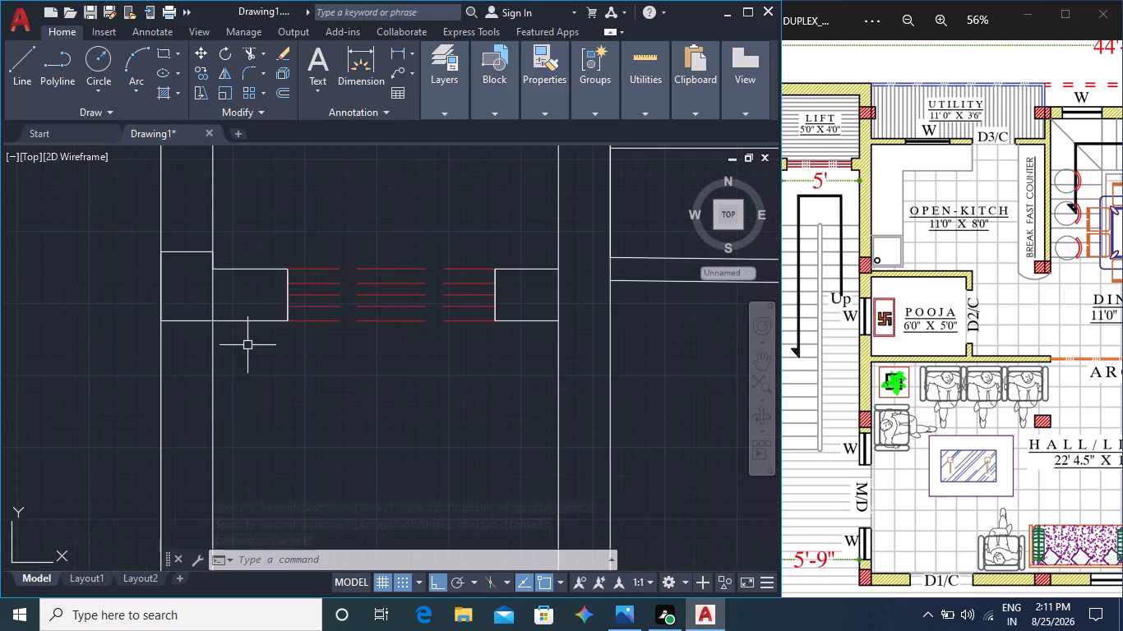
pyautogui.middleClick(874, 286)
pyautogui.moveTo(852, 294); pyautogui.dragTo(888, 295, button='middle')
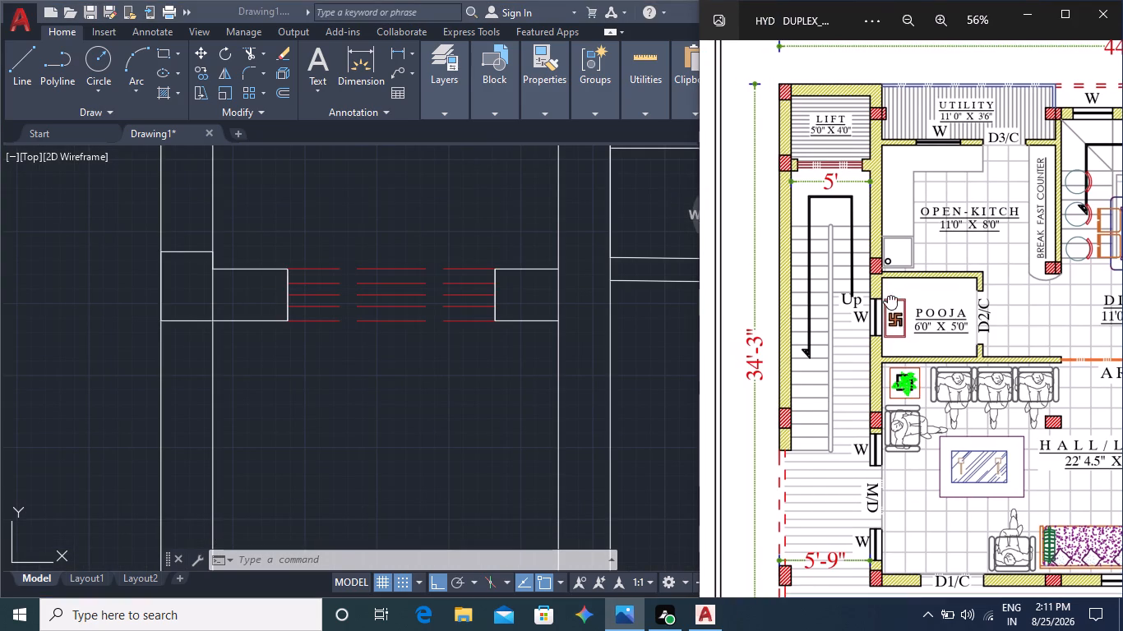
pyautogui.moveTo(888, 295); pyautogui.dragTo(889, 295, button='middle')
pyautogui.middleClick(907, 182)
pyautogui.moveTo(910, 182); pyautogui.dragTo(908, 203, button='middle')
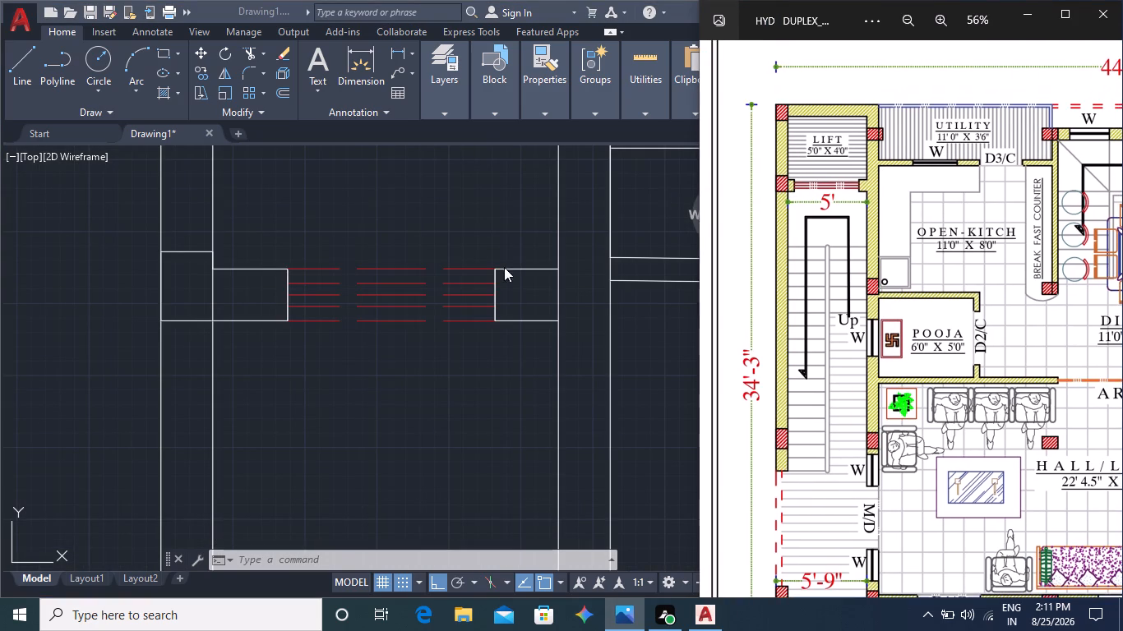
# Copy the corner column, with ortho and grid off, so its lower-right corner meets the upper wall's outer line at the utility's right-hand wall.
pyautogui.middleClick(497, 220)
pyautogui.moveTo(500, 223); pyautogui.dragTo(464, 332, button='middle')
pyautogui.moveTo(486, 251); pyautogui.dragTo(447, 390, button='middle')
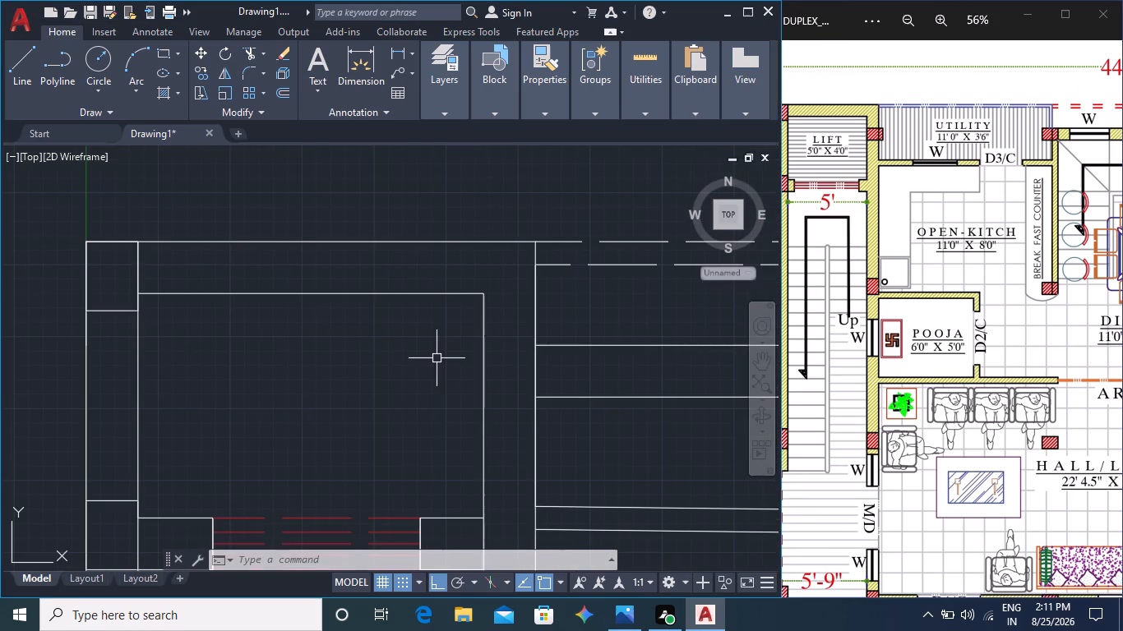
pyautogui.click(135, 279)
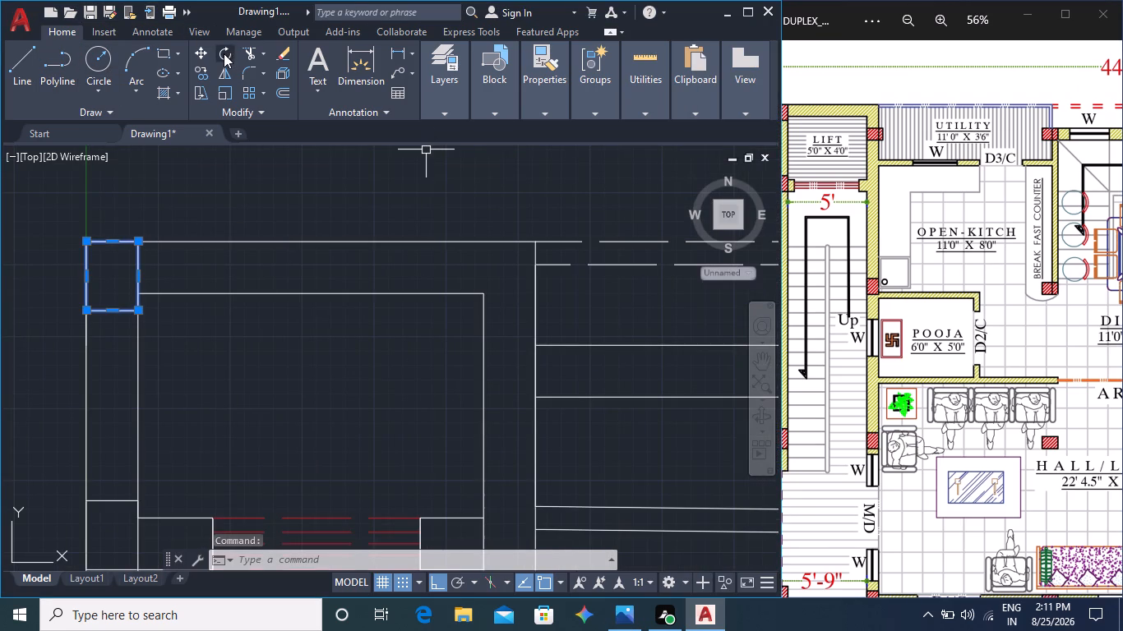
pyautogui.click(202, 75)
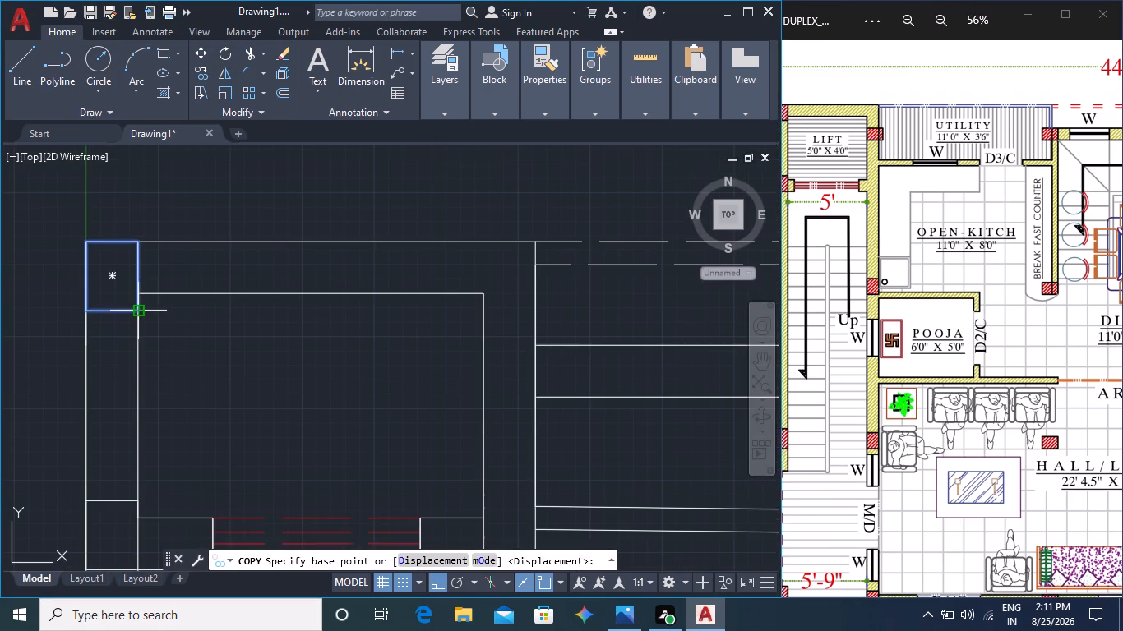
pyautogui.click(136, 315)
pyautogui.press('F8')
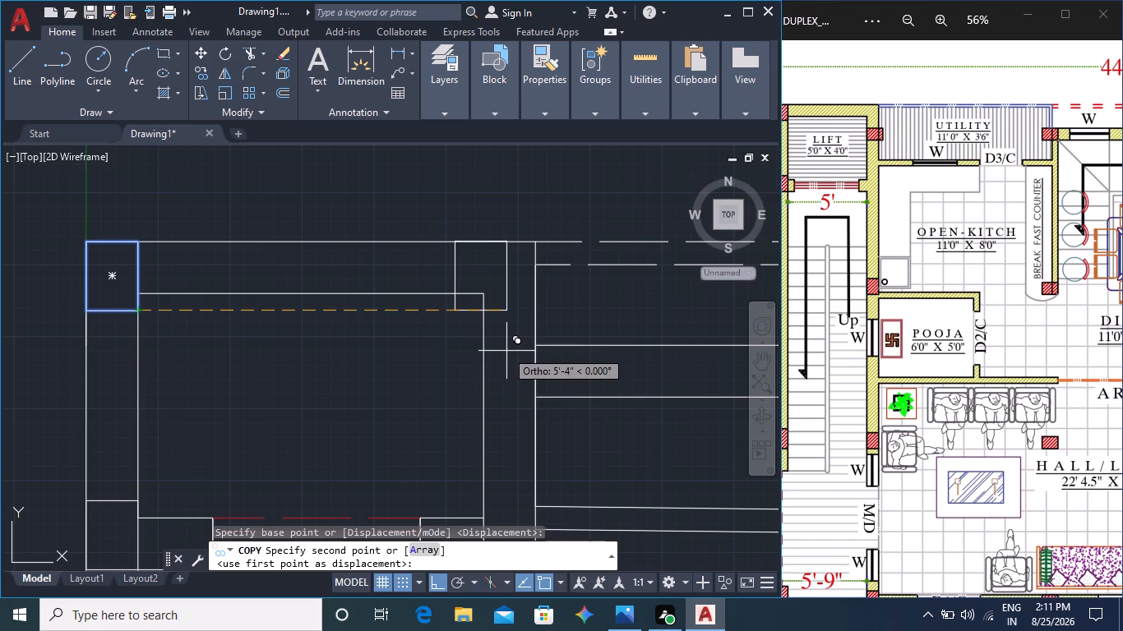
pyautogui.press('F7')
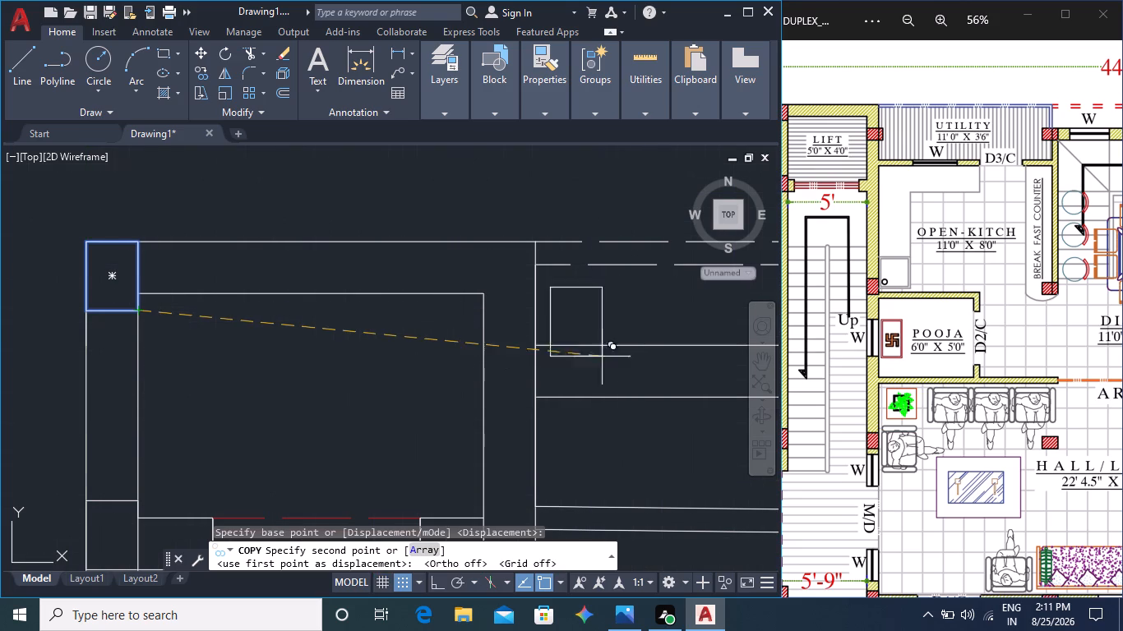
pyautogui.moveTo(607, 384); pyautogui.dragTo(501, 323, button='middle')
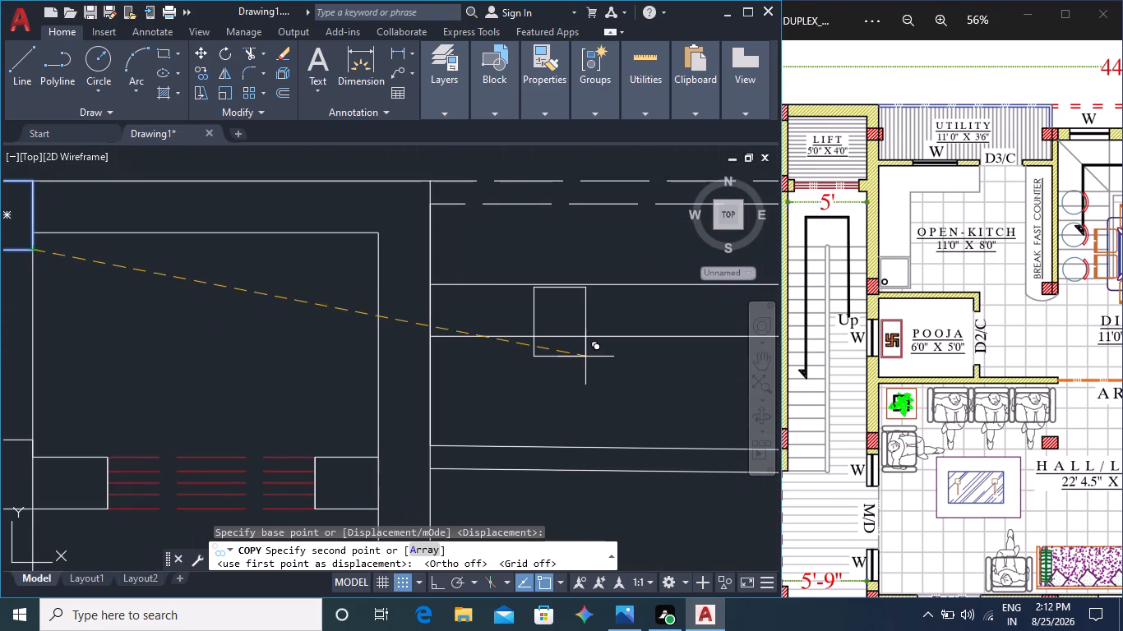
pyautogui.moveTo(566, 366); pyautogui.dragTo(448, 331, button='middle')
pyautogui.scroll(-2, 529, 361)
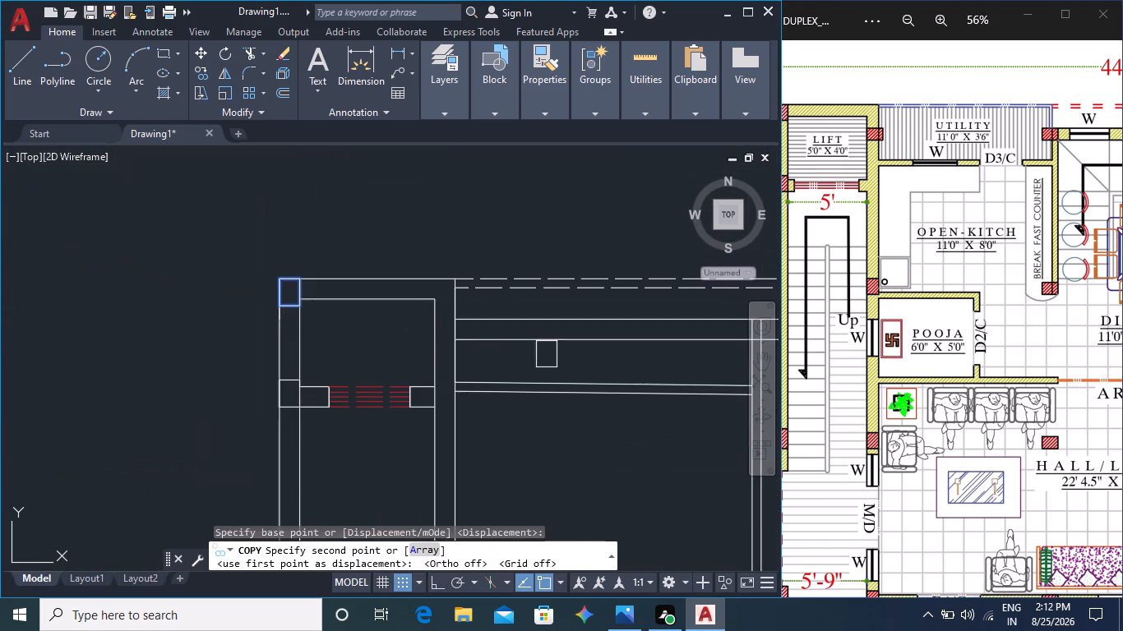
pyautogui.moveTo(642, 366); pyautogui.dragTo(317, 380, button='middle')
pyautogui.scroll(2, 437, 348)
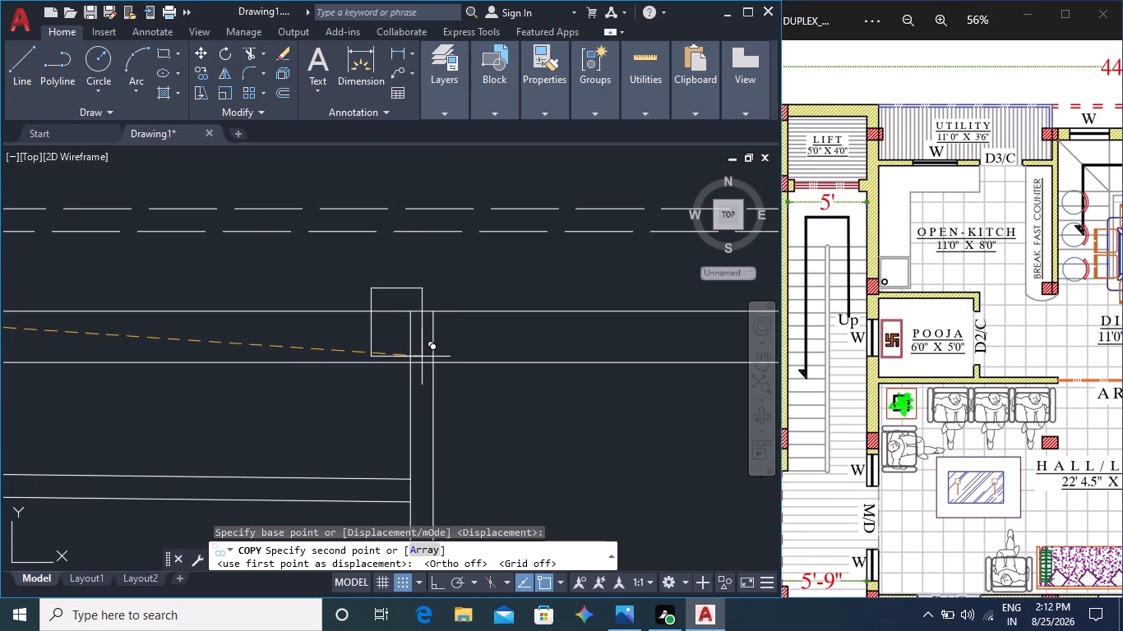
pyautogui.scroll(2, 428, 359)
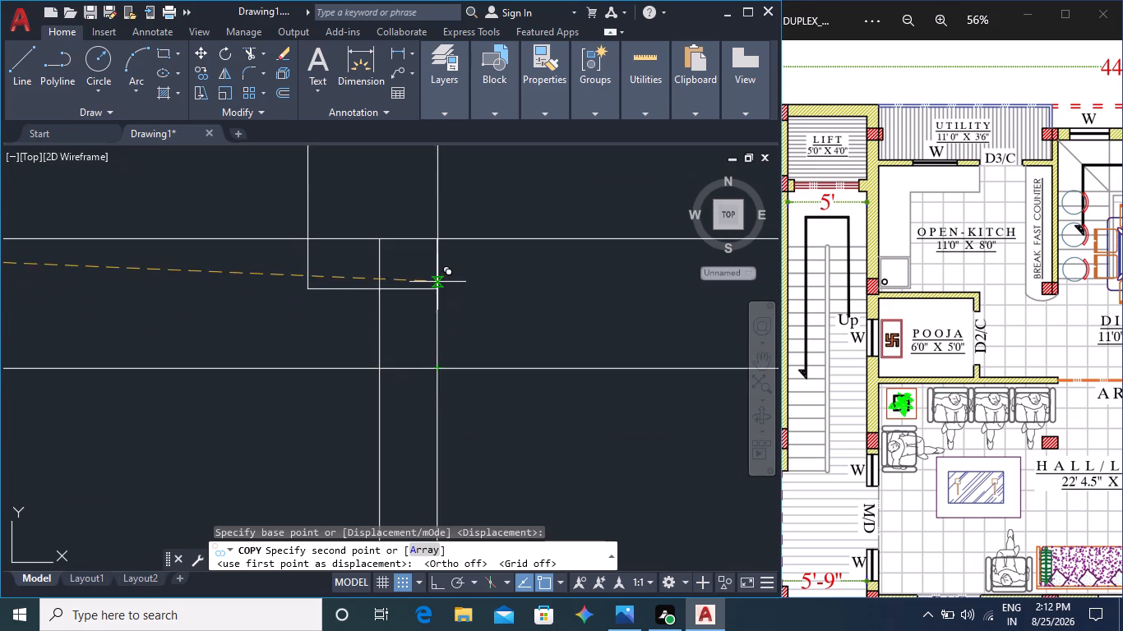
pyautogui.click(439, 237)
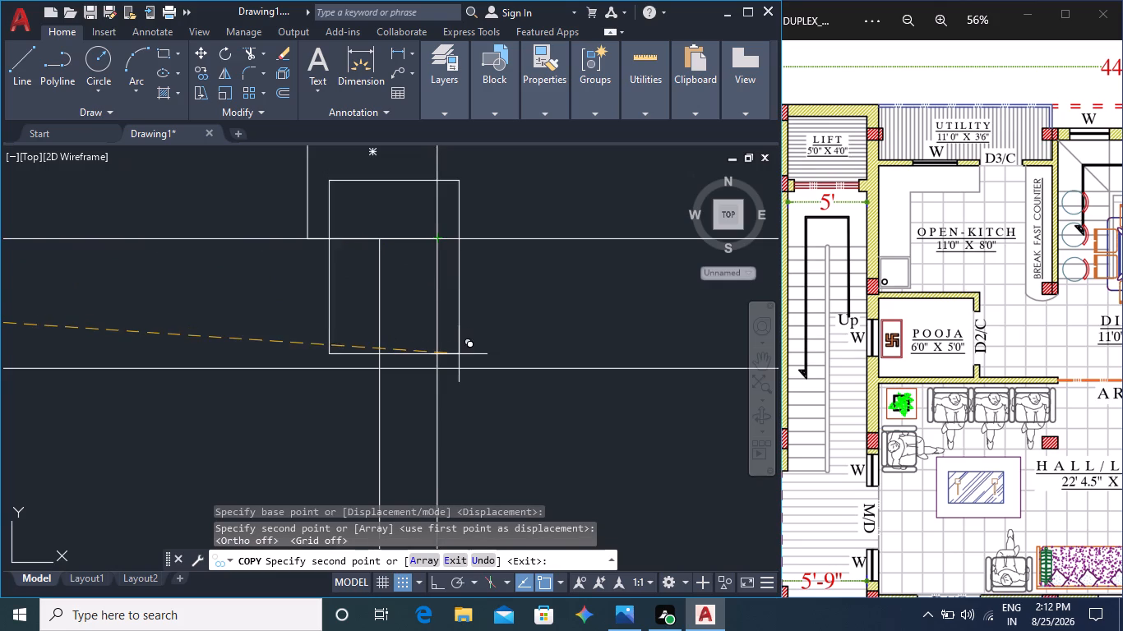
pyautogui.press('Escape')
# Trim the inner line of the utility's right-hand wall between the upper wall's two lines.
pyautogui.write('tr')
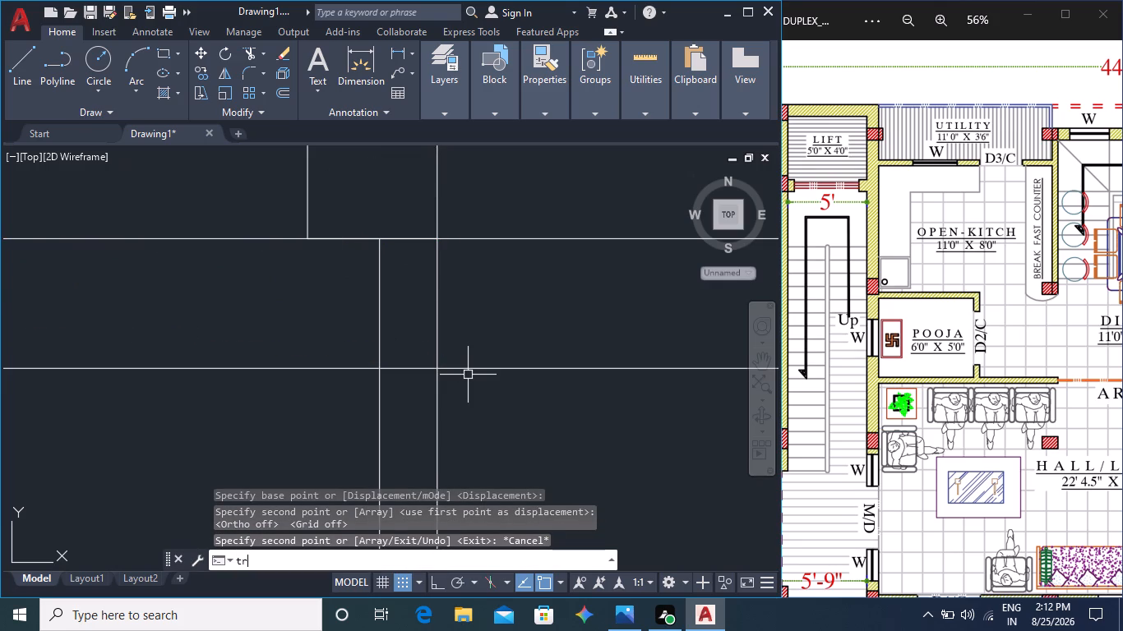
pyautogui.press('Return')
pyautogui.click(410, 334)
pyautogui.click(328, 325)
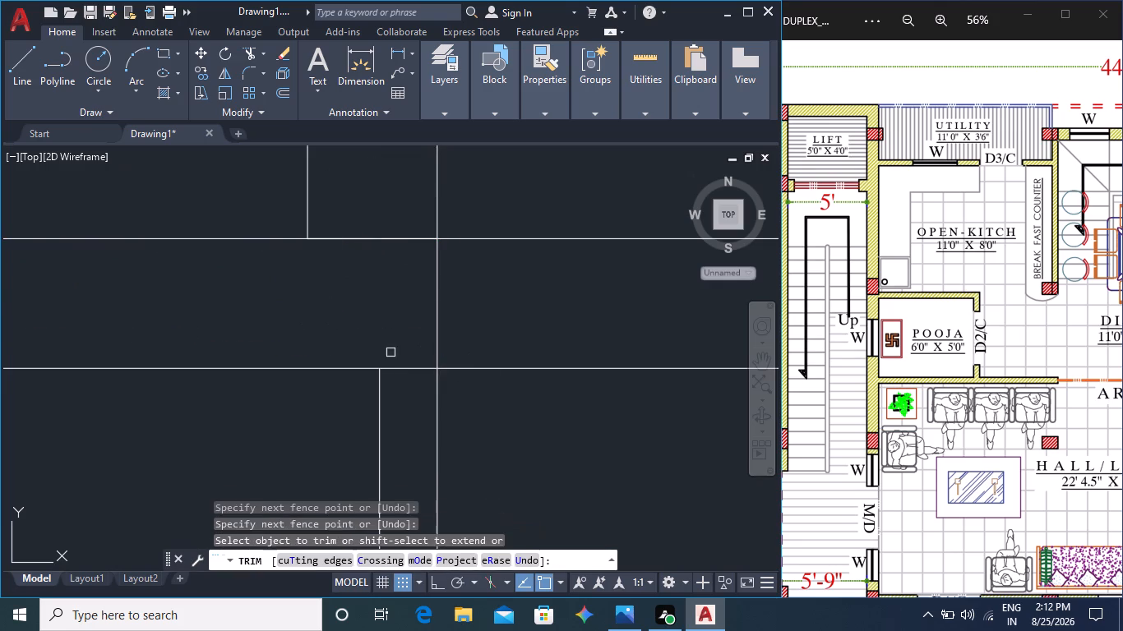
pyautogui.press('Escape')
pyautogui.press('Escape')
# Rotate the copied column 90 degrees counterclockwise about its lower-right corner so it lies within the upper wall.
pyautogui.click(433, 223)
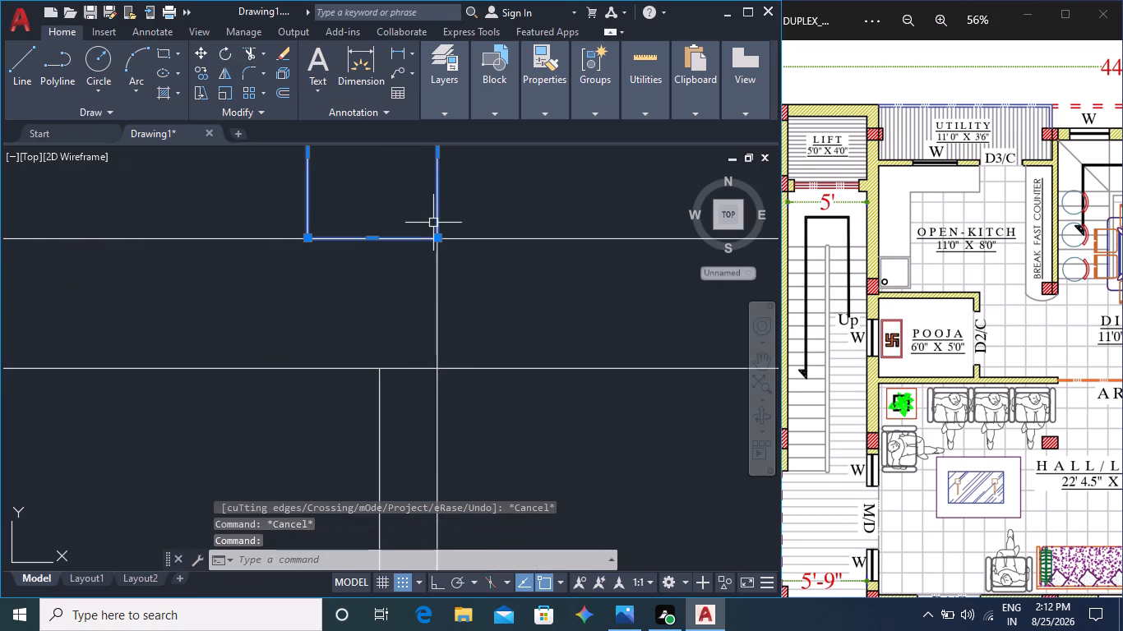
pyautogui.click(222, 50)
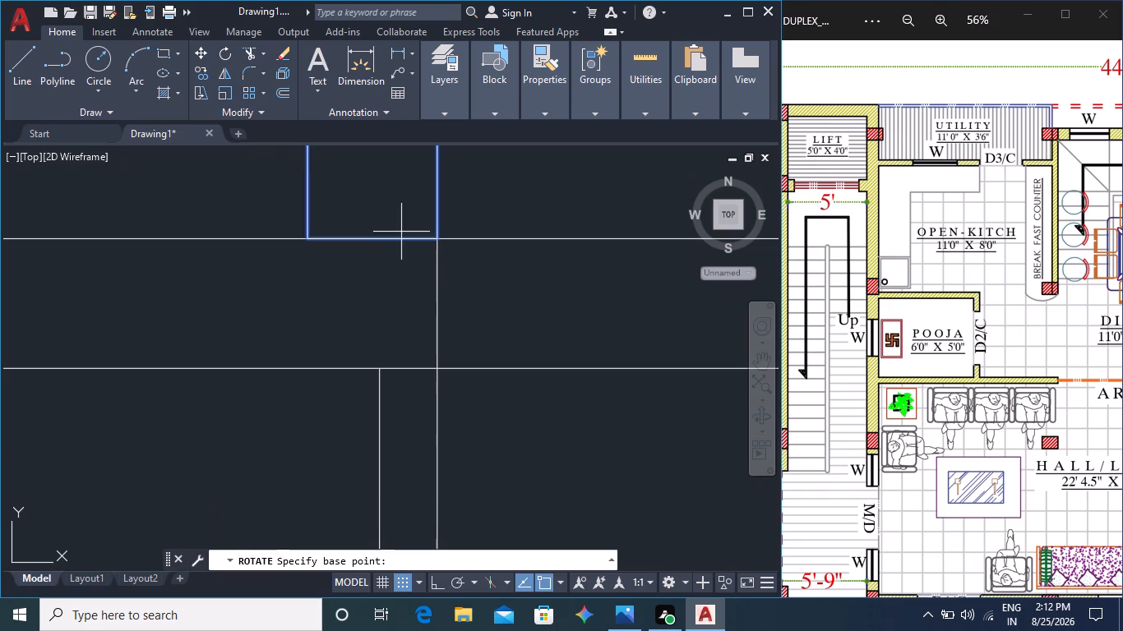
pyautogui.click(439, 239)
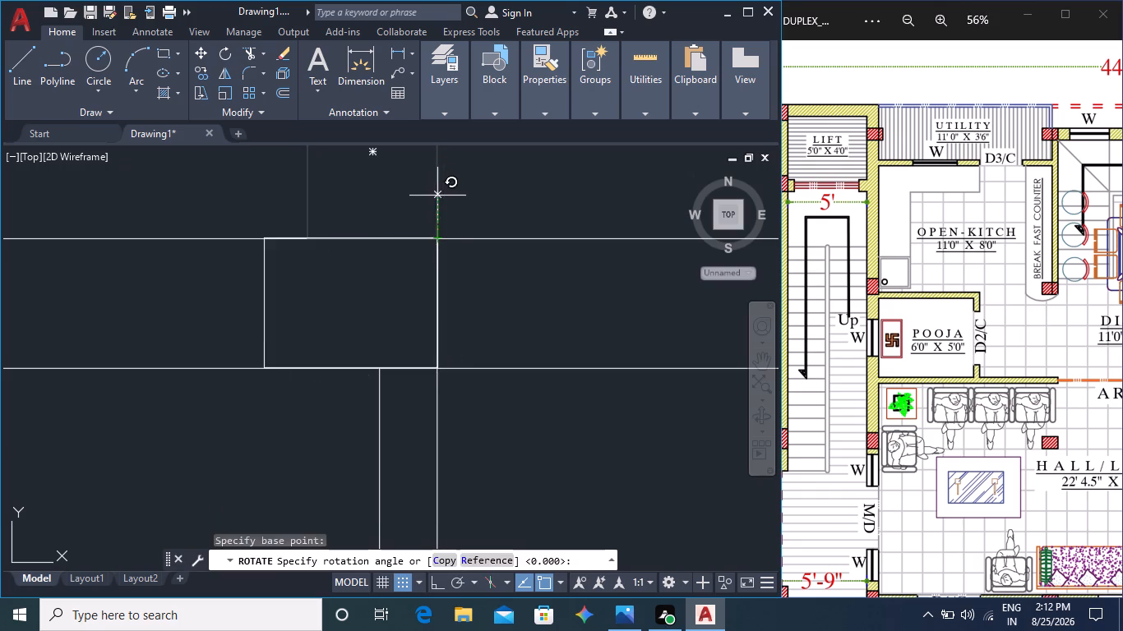
pyautogui.click(439, 189)
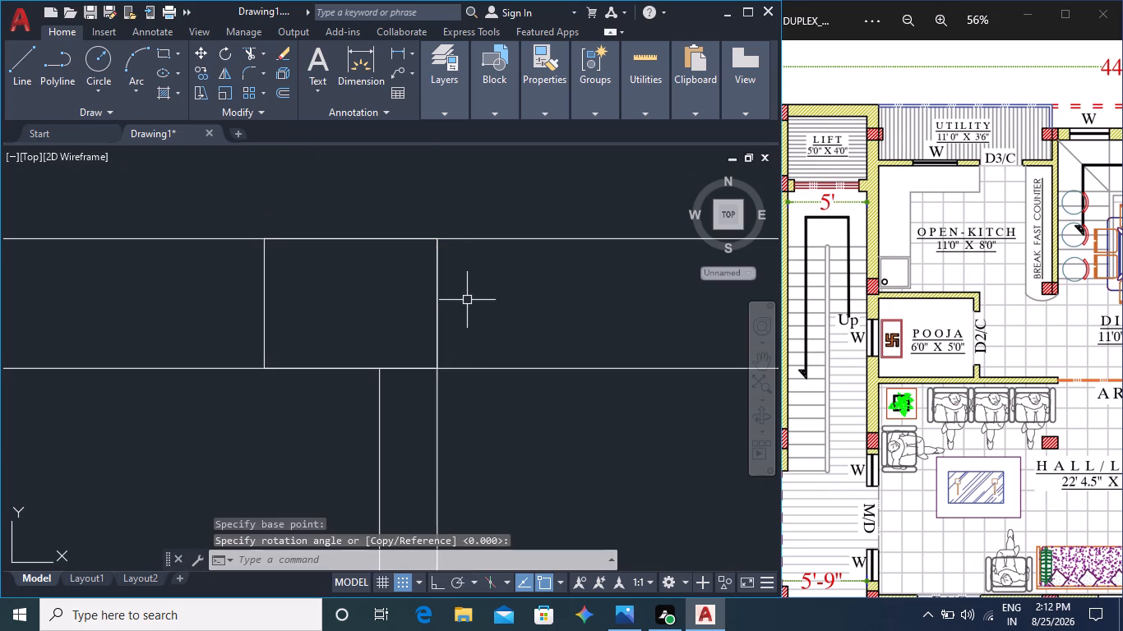
pyautogui.press('Escape')
pyautogui.press('Escape')
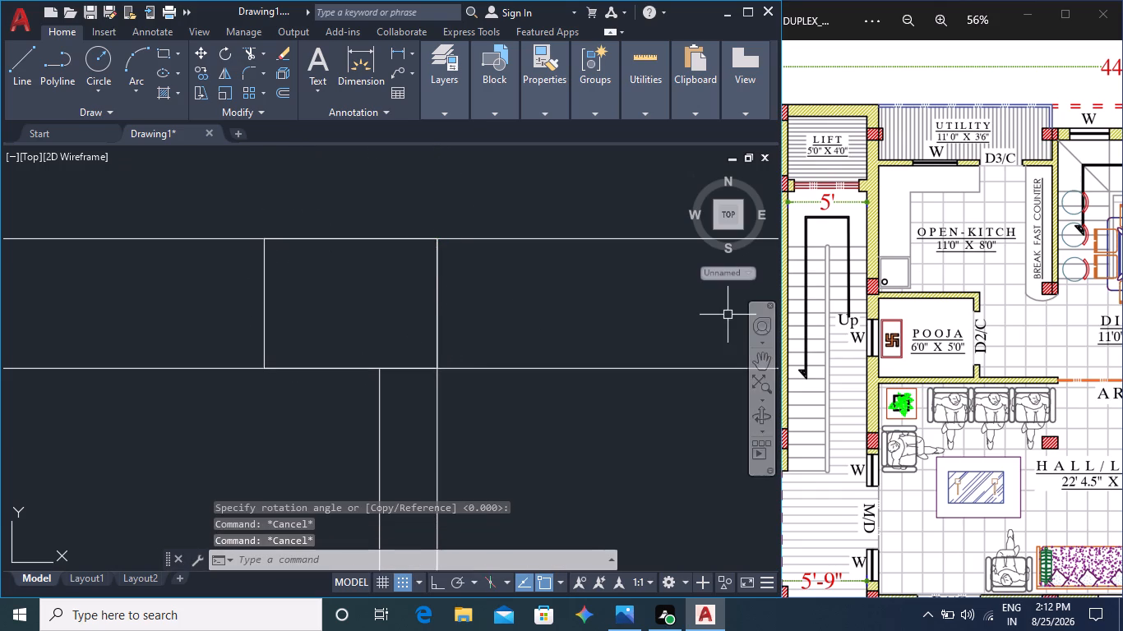
# With grid and ortho on, draw a vertical line from the upper wall's outer line, above the utility's right-hand wall, to the outer dashed boundary line.
pyautogui.scroll(-1, 543, 325)
pyautogui.moveTo(525, 343); pyautogui.dragTo(595, 336, button='middle')
pyautogui.scroll(-1, 587, 334)
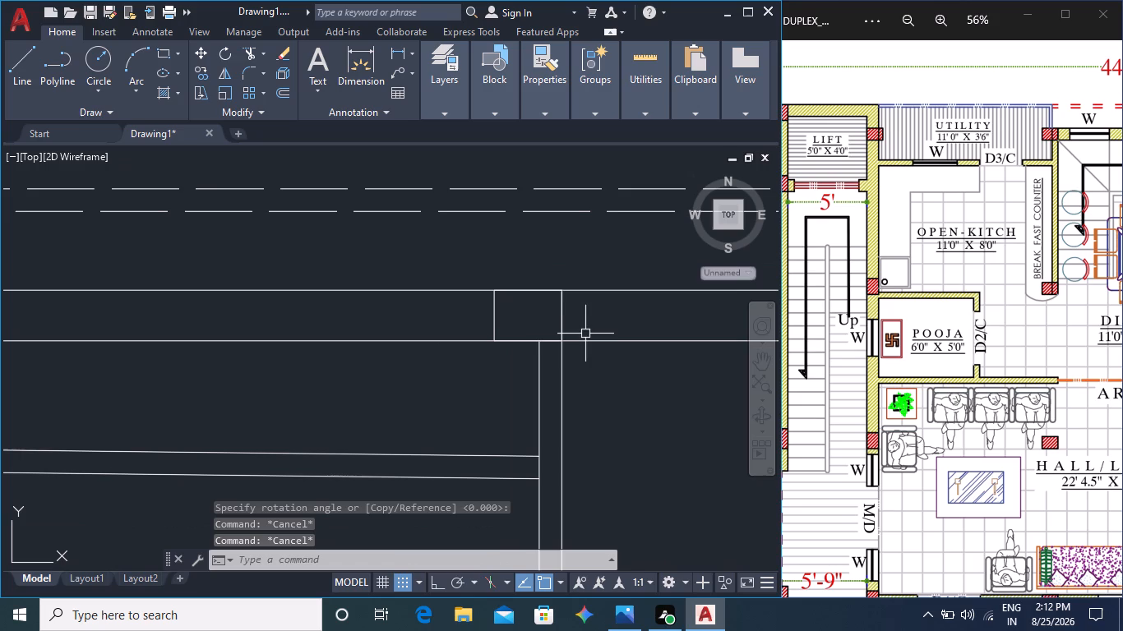
pyautogui.scroll(-1, 535, 332)
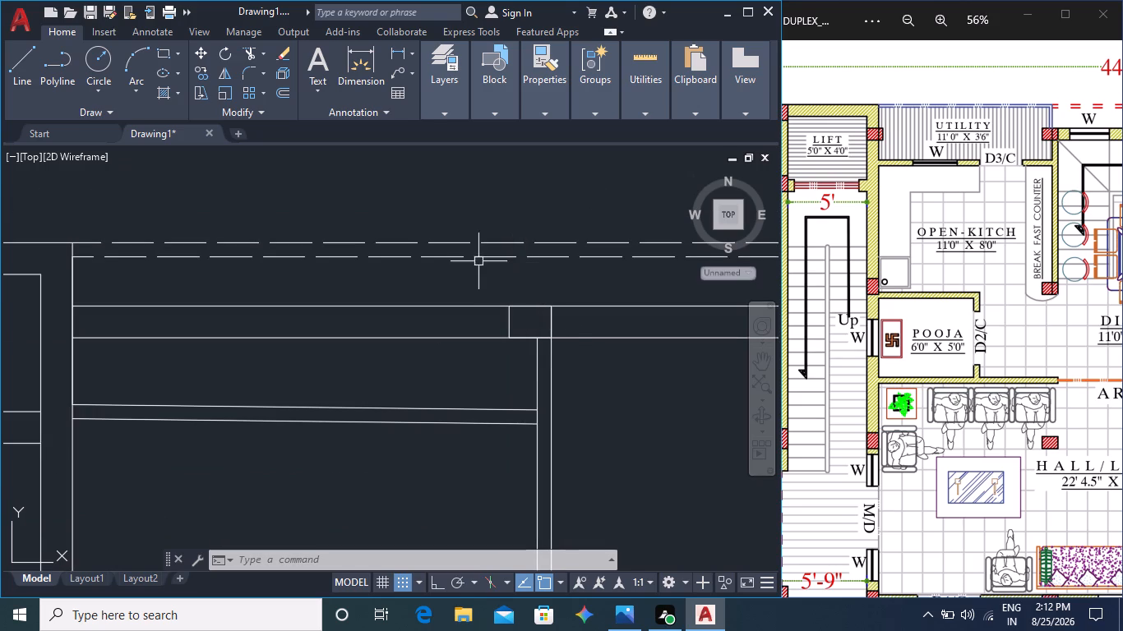
pyautogui.click(19, 66)
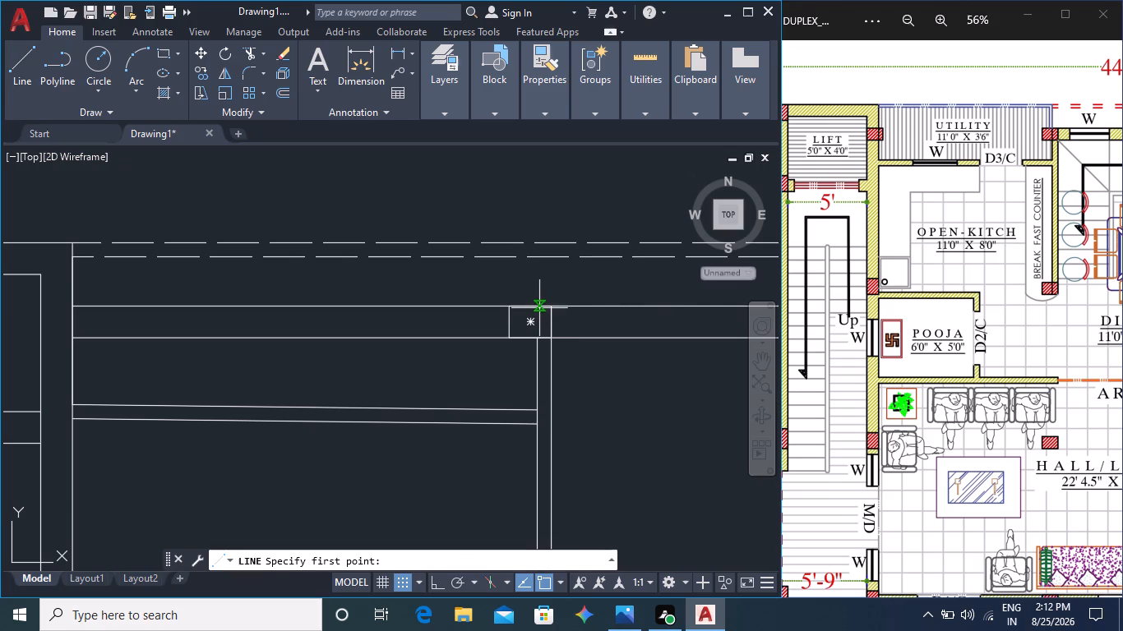
pyautogui.click(538, 306)
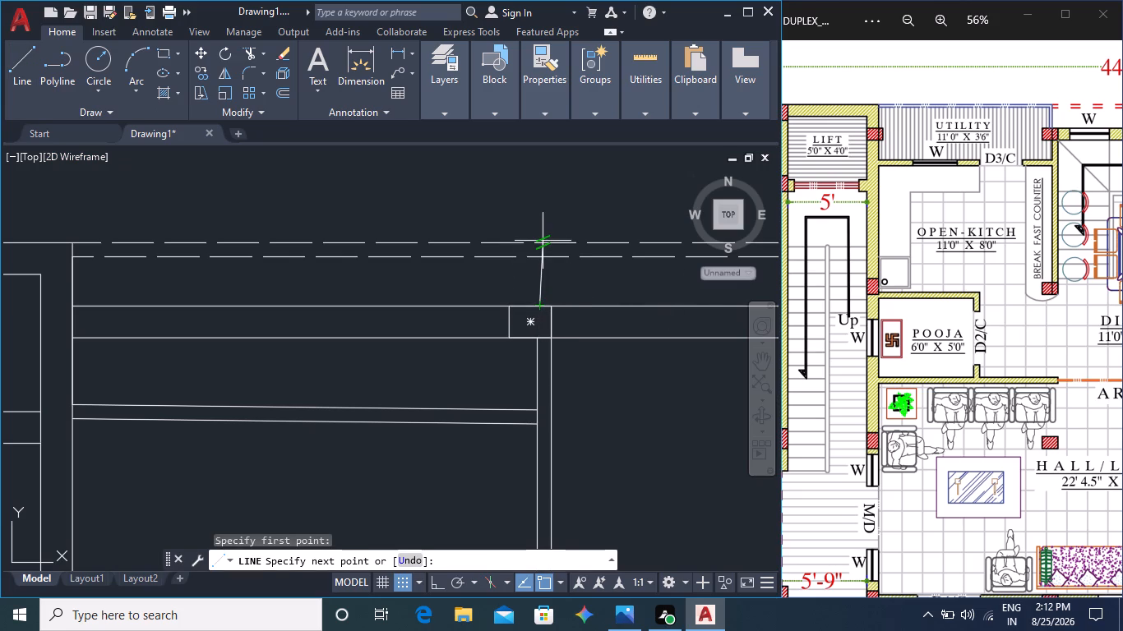
pyautogui.press('F7')
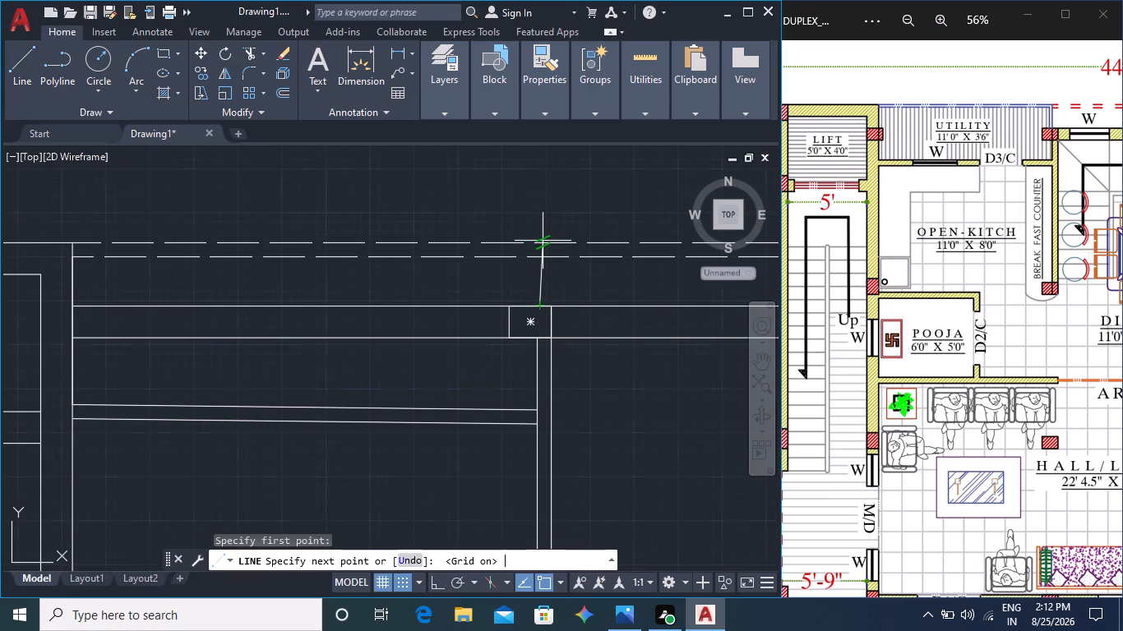
pyautogui.press('F8')
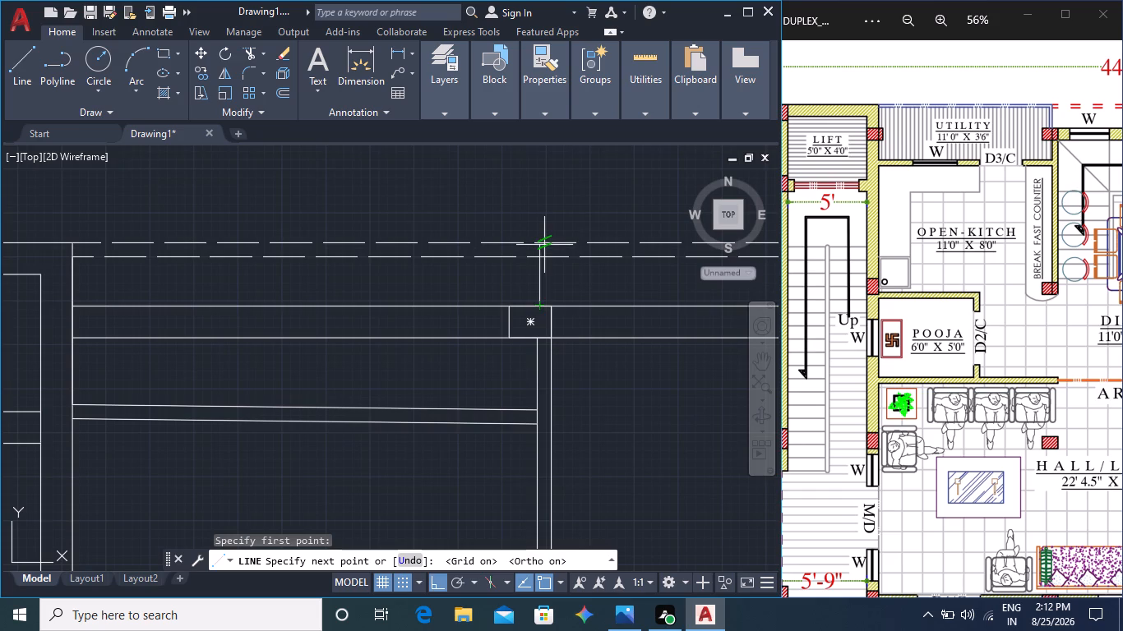
pyautogui.scroll(3, 544, 240)
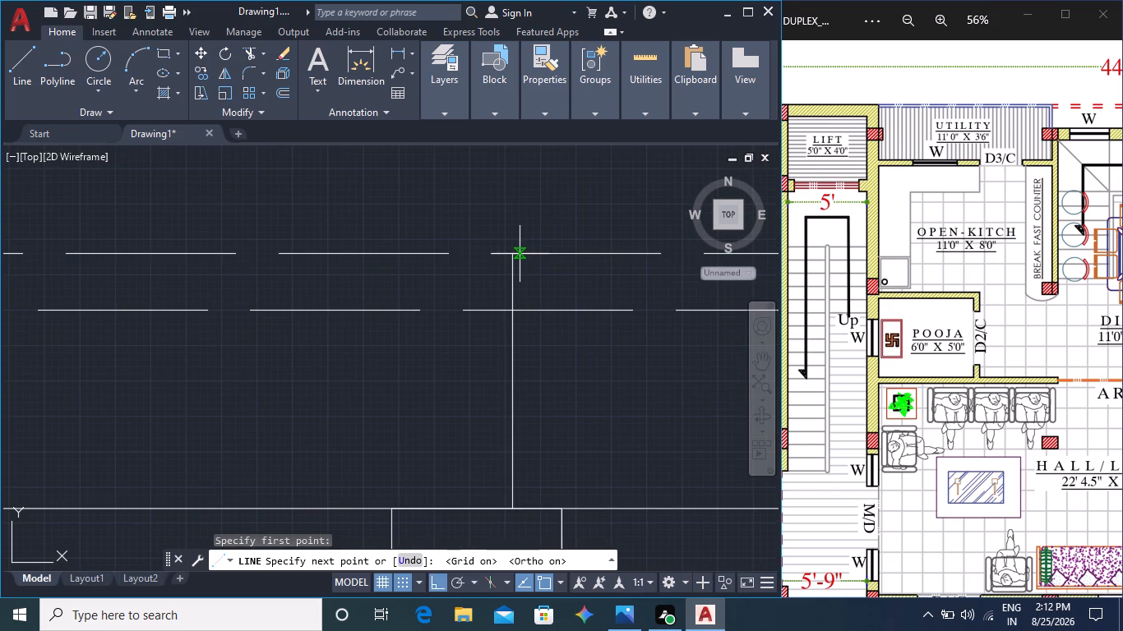
pyautogui.click(514, 251)
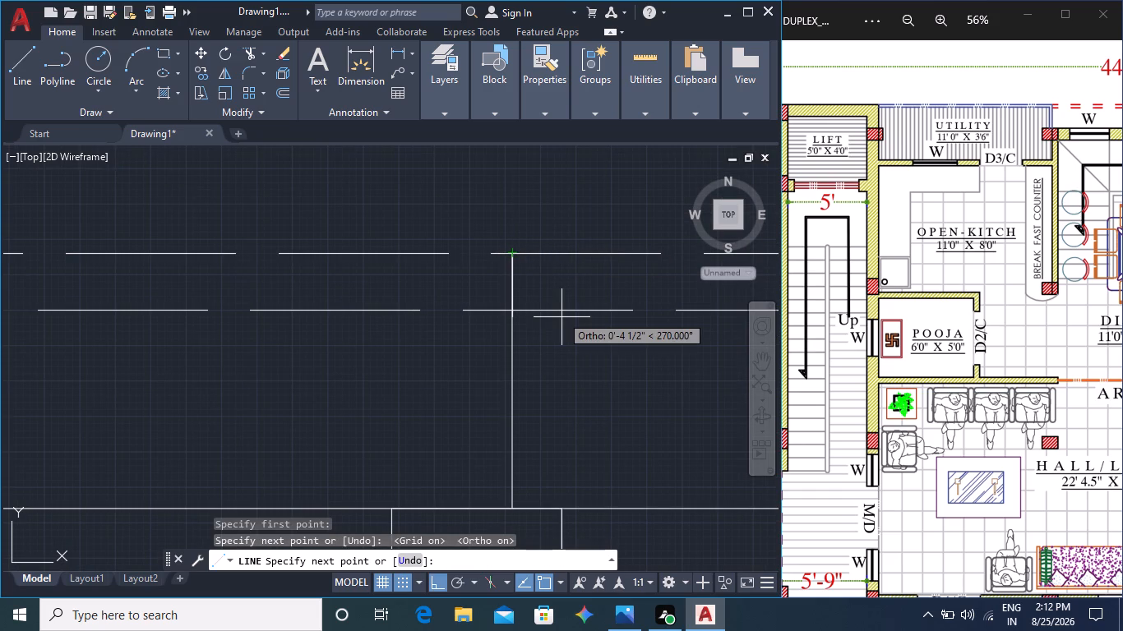
pyautogui.press('Escape')
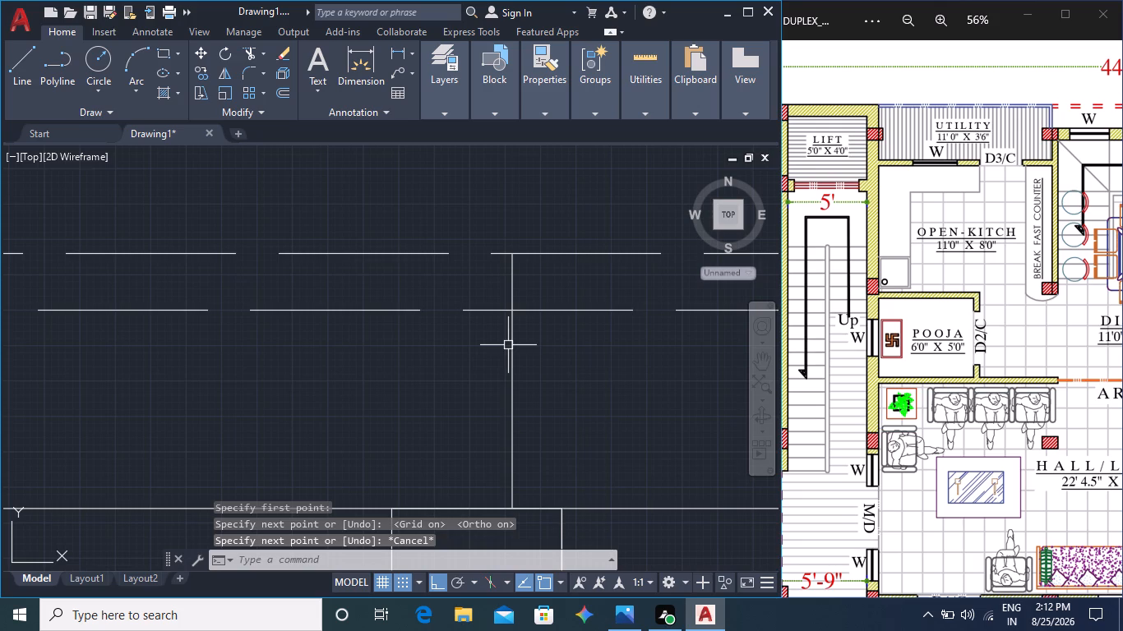
# Offset the new vertical line 4" to the left, toward the utility.
pyautogui.moveTo(556, 437); pyautogui.dragTo(571, 363, button='middle')
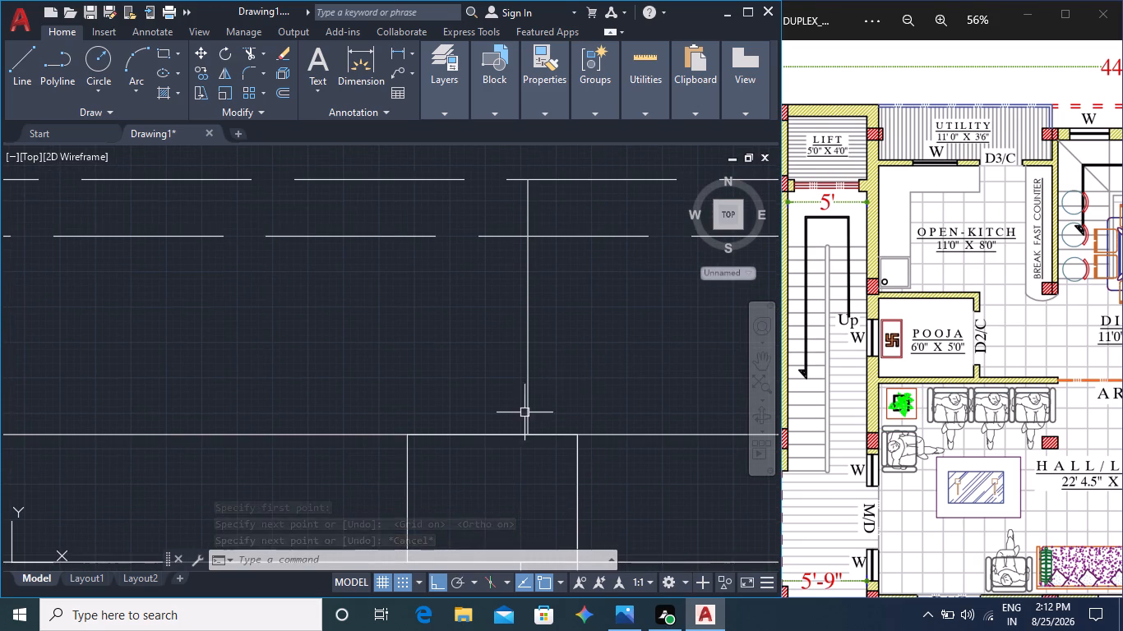
pyautogui.click(528, 411)
pyautogui.write('0]')
pyautogui.press('Return')
pyautogui.press('Escape')
pyautogui.press('Escape')
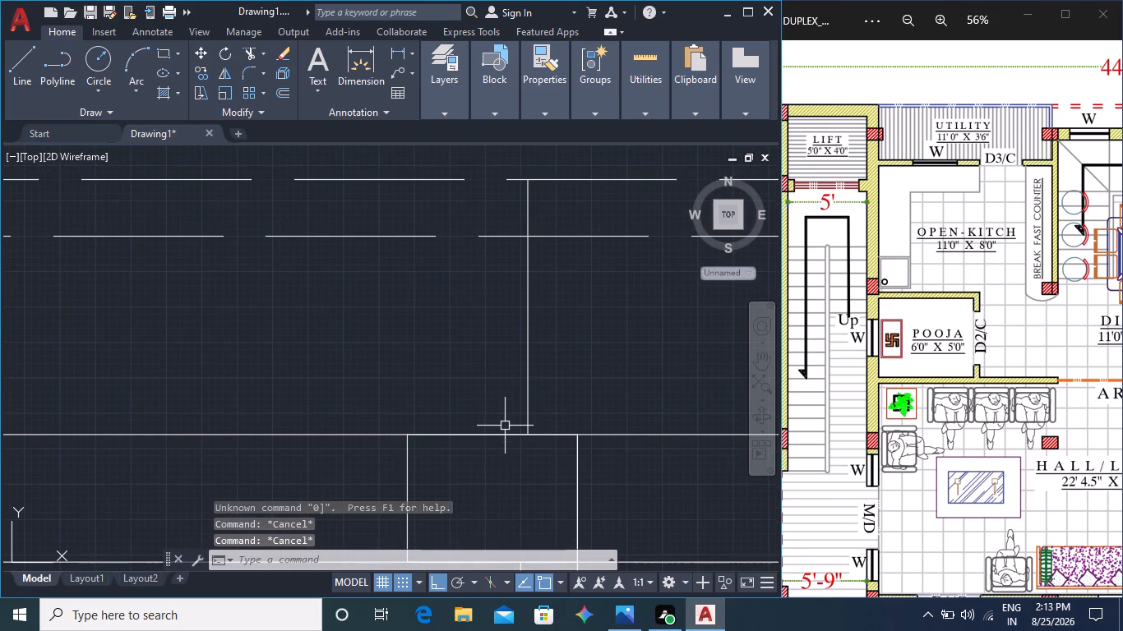
pyautogui.click(527, 392)
pyautogui.press('o')
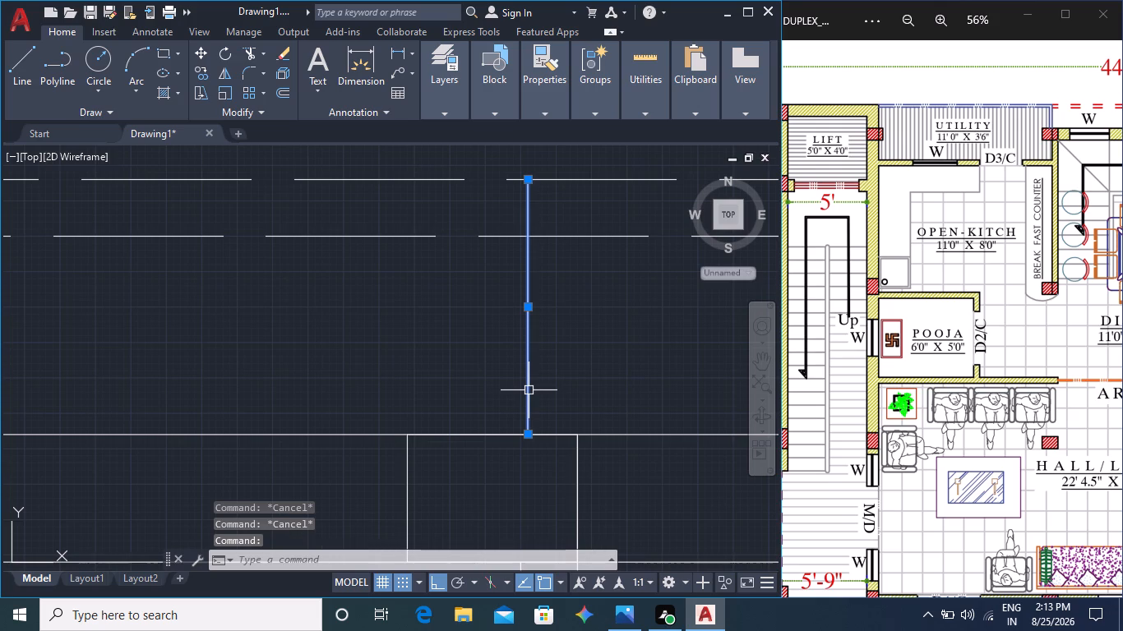
pyautogui.press('Return')
pyautogui.click(530, 388)
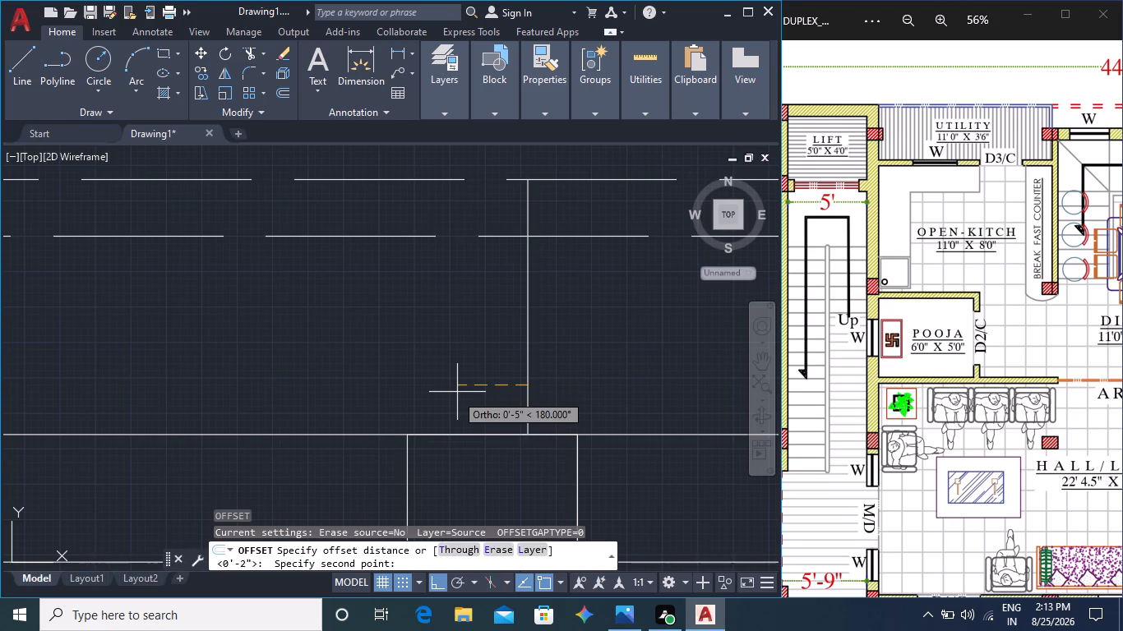
pyautogui.press('4')
pyautogui.hotkey('shift', '"')
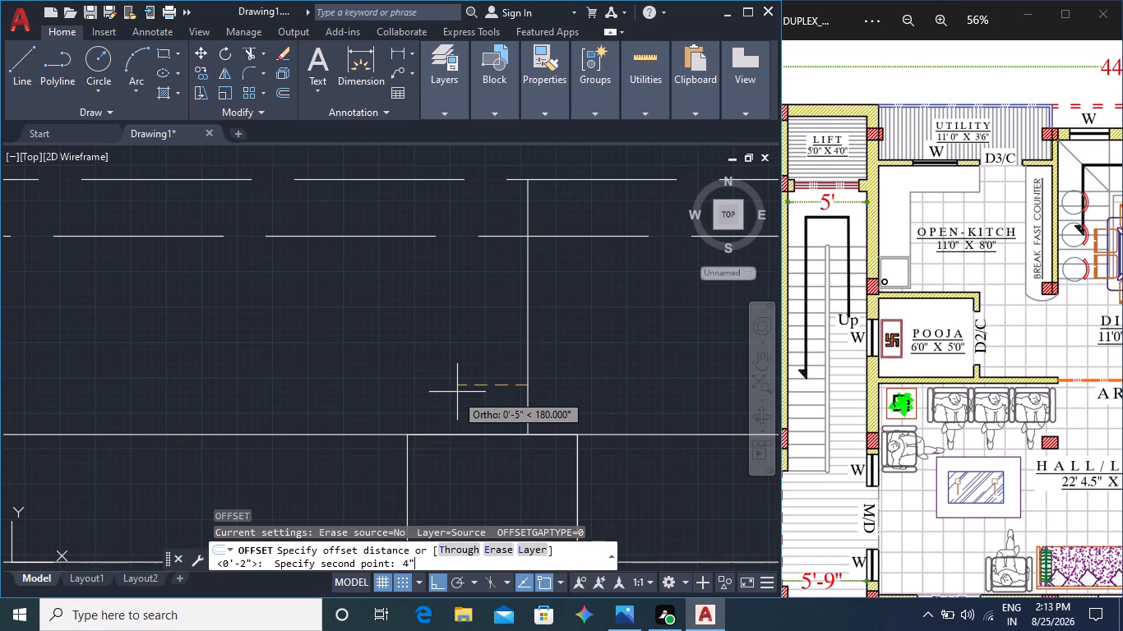
pyautogui.press('Return')
pyautogui.click(459, 397)
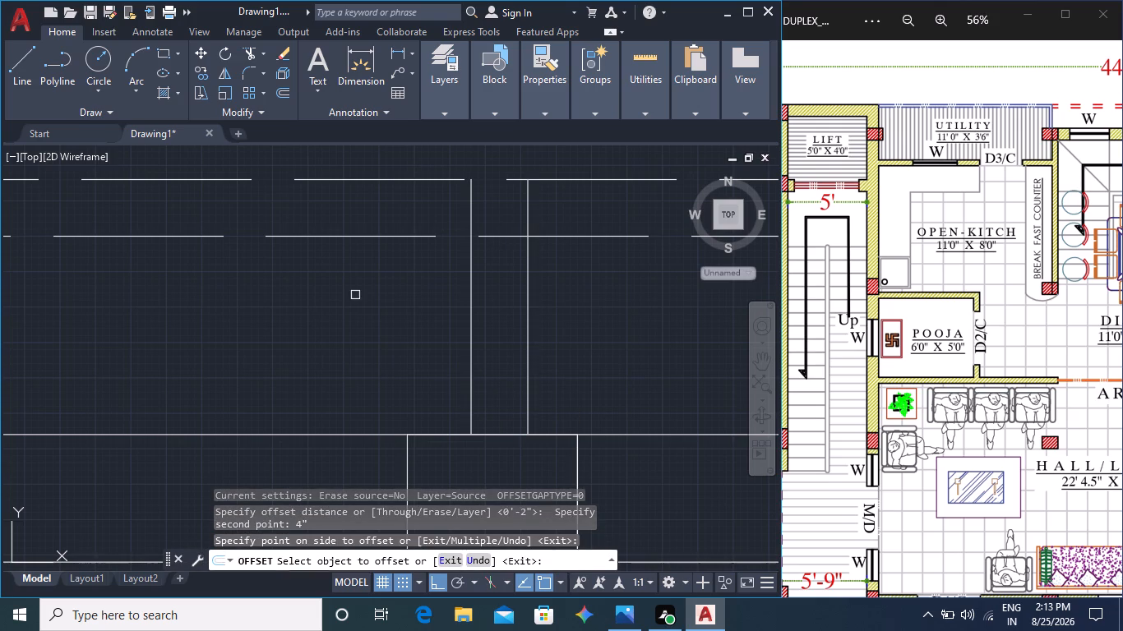
# Offset the outer dashed boundary line 4" downward and the original vertical line 4" to the left again.
pyautogui.press('f')
pyautogui.press('Return')
pyautogui.click(408, 181)
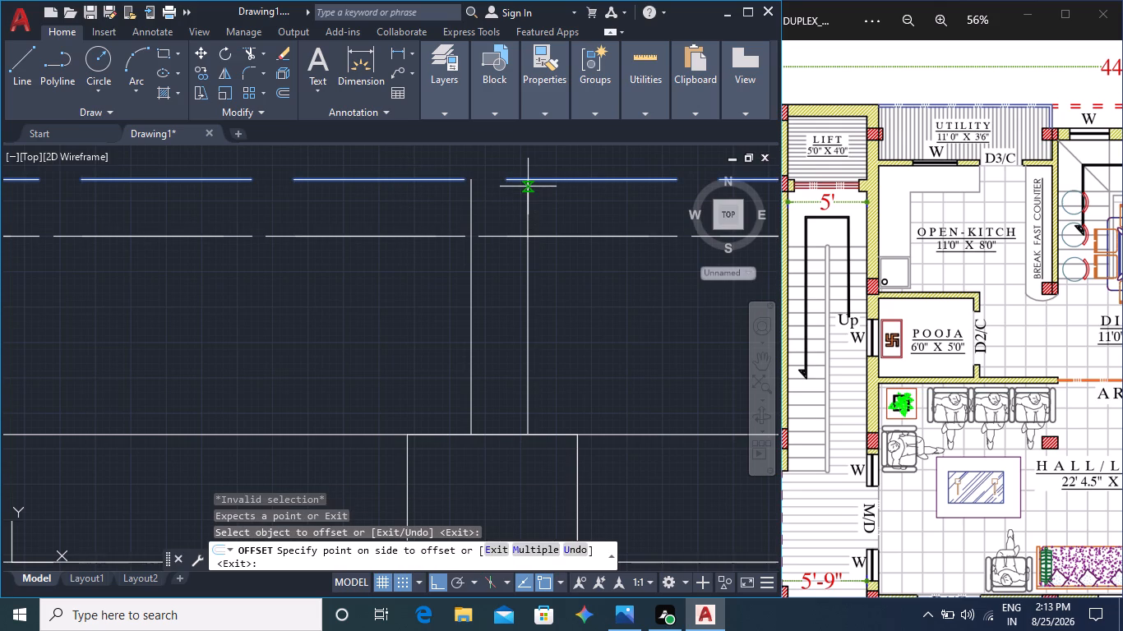
pyautogui.click(527, 189)
pyautogui.click(528, 233)
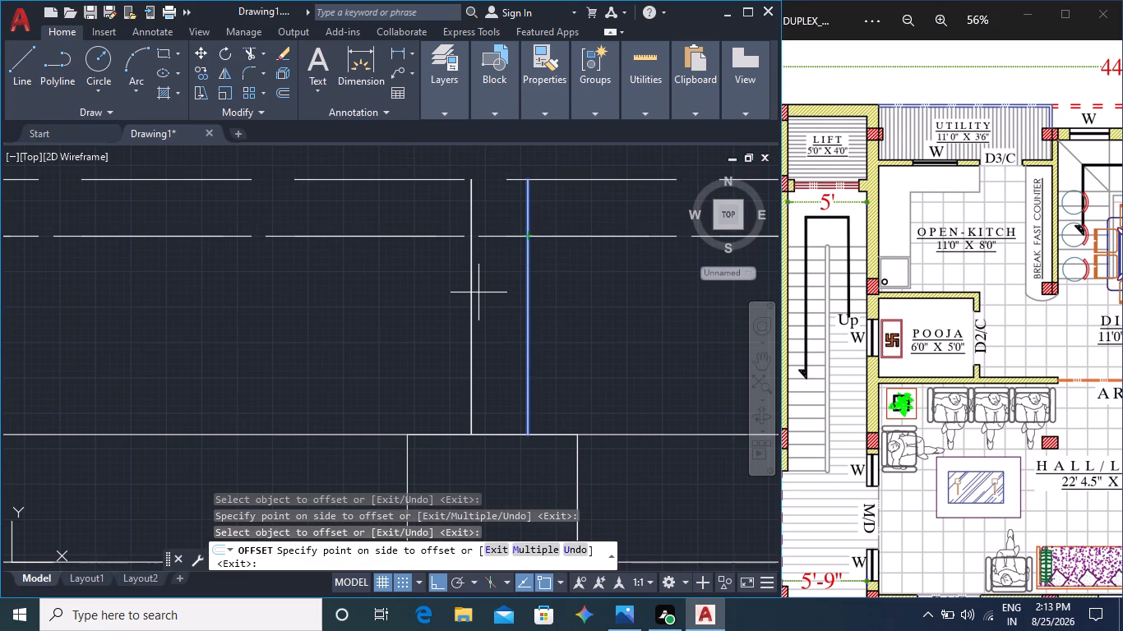
pyautogui.click(469, 301)
pyautogui.press('Escape')
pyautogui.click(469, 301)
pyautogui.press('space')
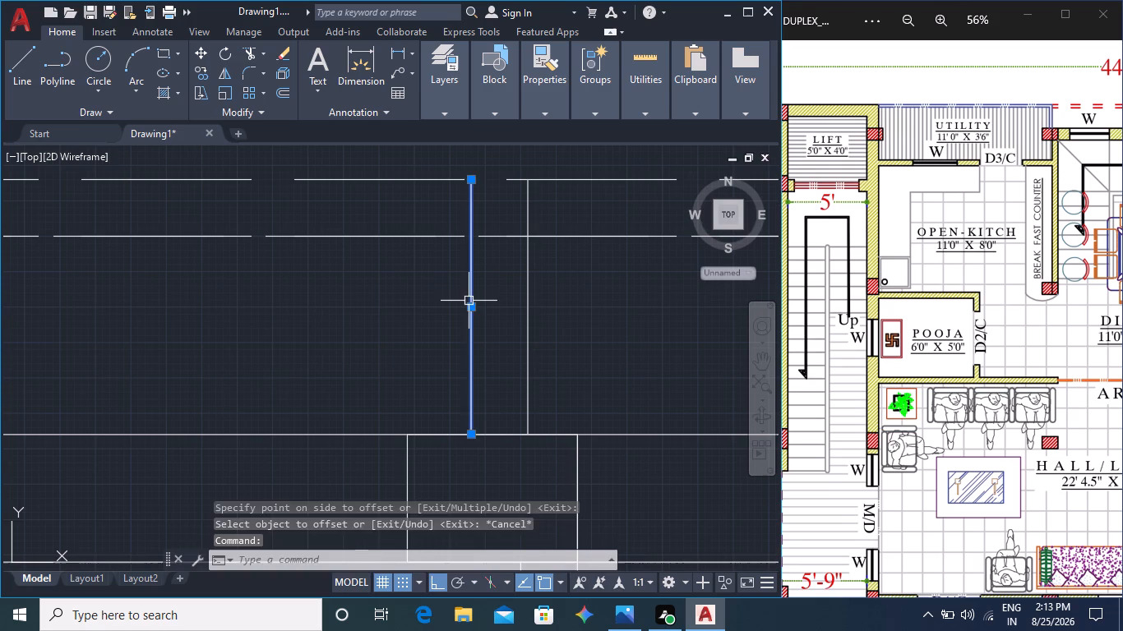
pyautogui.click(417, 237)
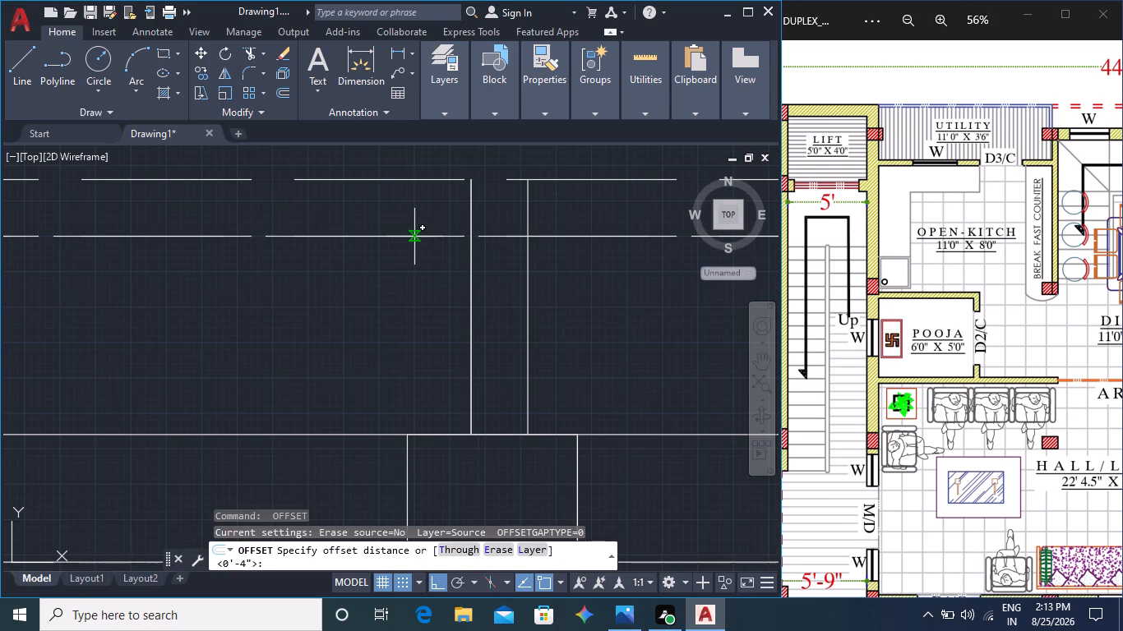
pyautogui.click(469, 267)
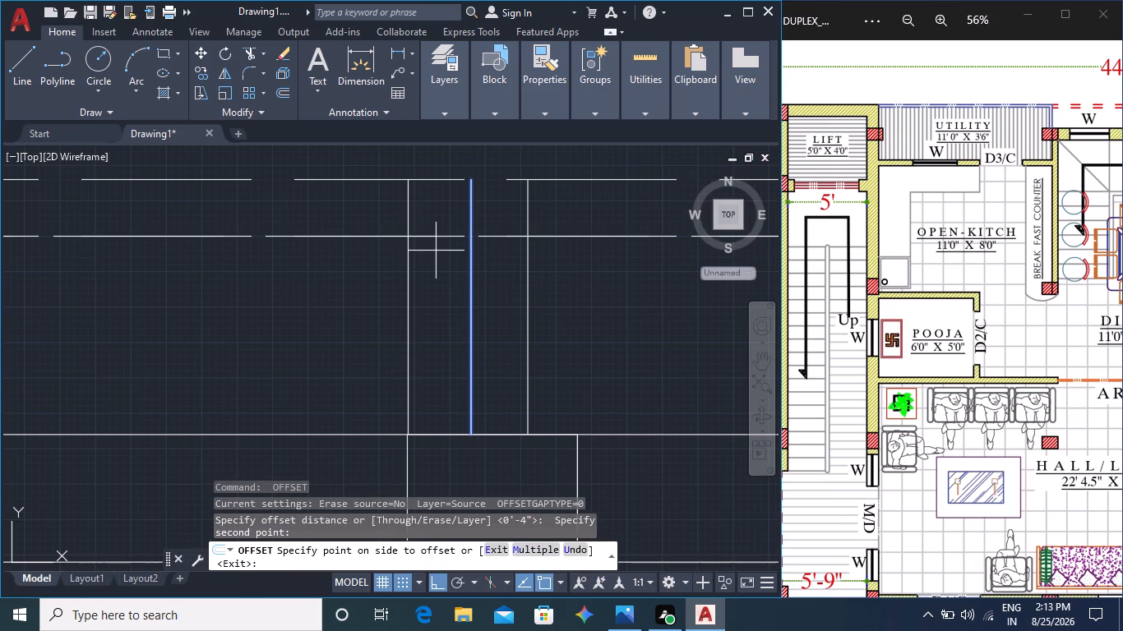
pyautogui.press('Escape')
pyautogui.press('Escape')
# Select the dashed boundary lines and stretch the shorter inner dashed line's right end back to the left vertical line above the utility's right-hand wall.
pyautogui.click(423, 283)
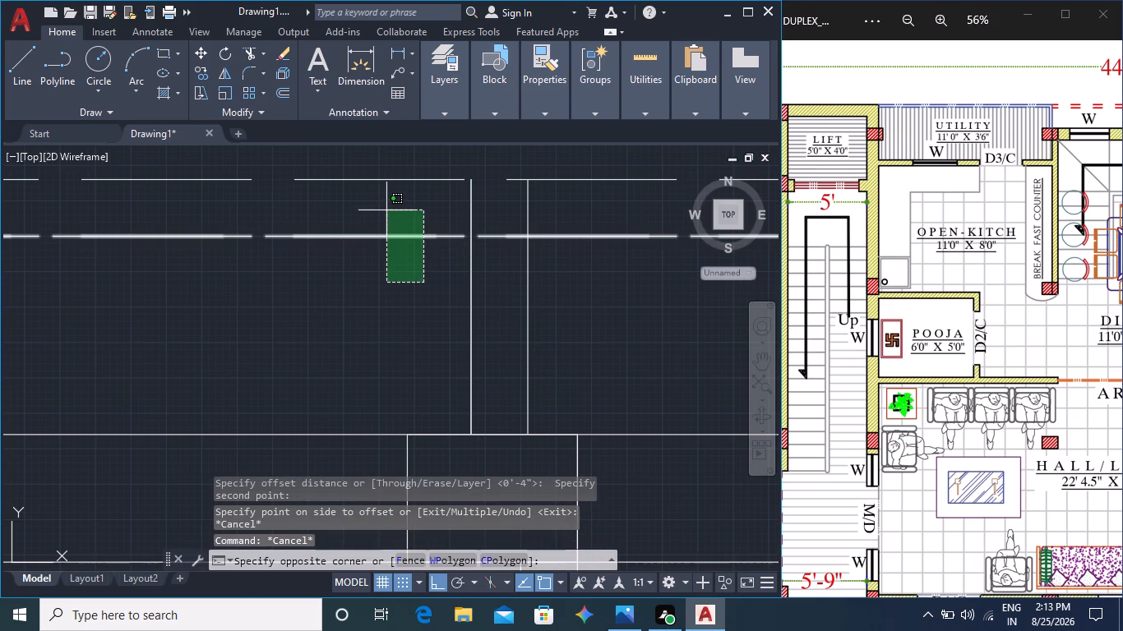
pyautogui.click(365, 170)
pyautogui.scroll(-2, 392, 263)
pyautogui.moveTo(379, 298); pyautogui.dragTo(484, 293, button='middle')
pyautogui.scroll(-1, 435, 293)
pyautogui.moveTo(556, 293); pyautogui.dragTo(349, 313, button='middle')
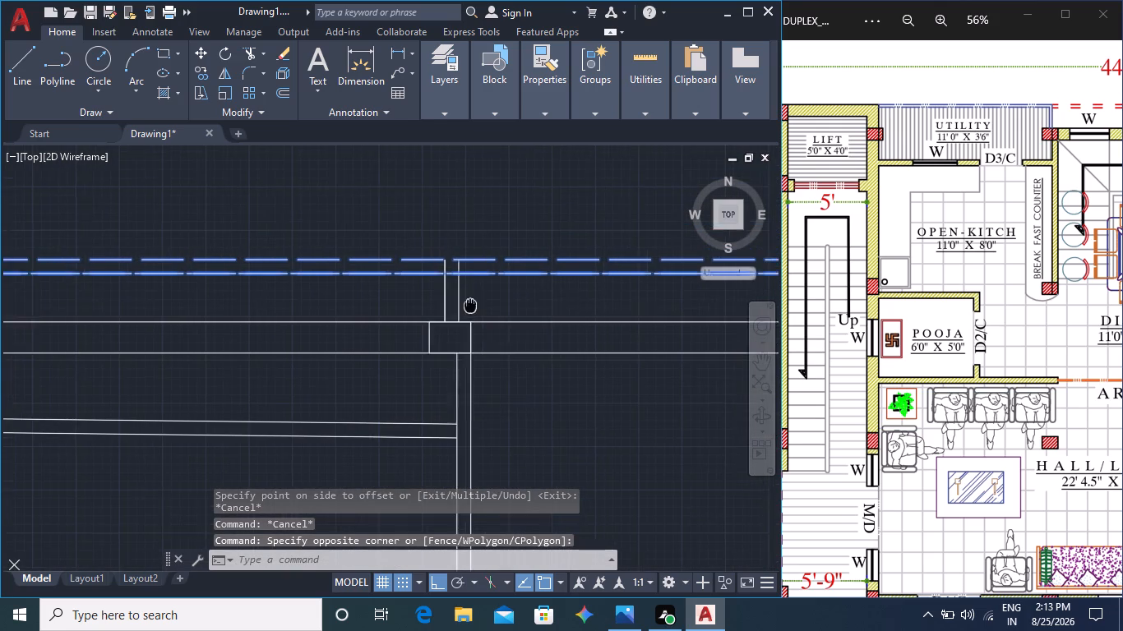
pyautogui.moveTo(507, 325); pyautogui.dragTo(247, 318, button='middle')
pyautogui.moveTo(601, 317); pyautogui.dragTo(102, 306, button='middle')
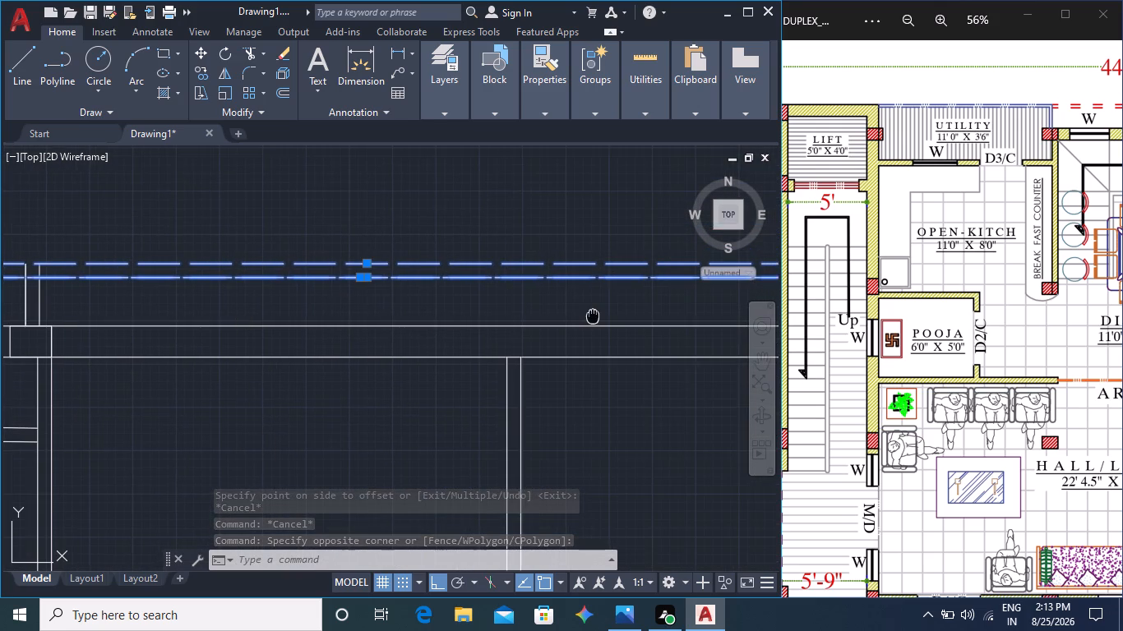
pyautogui.click(640, 264)
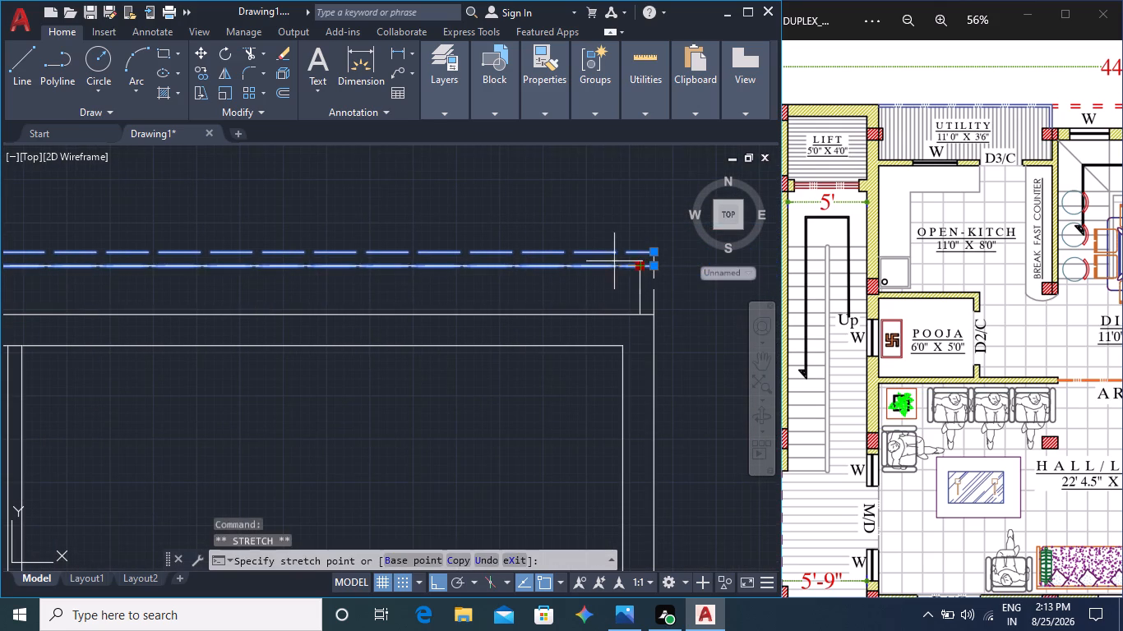
pyautogui.moveTo(231, 276); pyautogui.dragTo(862, 270, button='middle')
pyautogui.moveTo(390, 279); pyautogui.dragTo(1049, 273, button='middle')
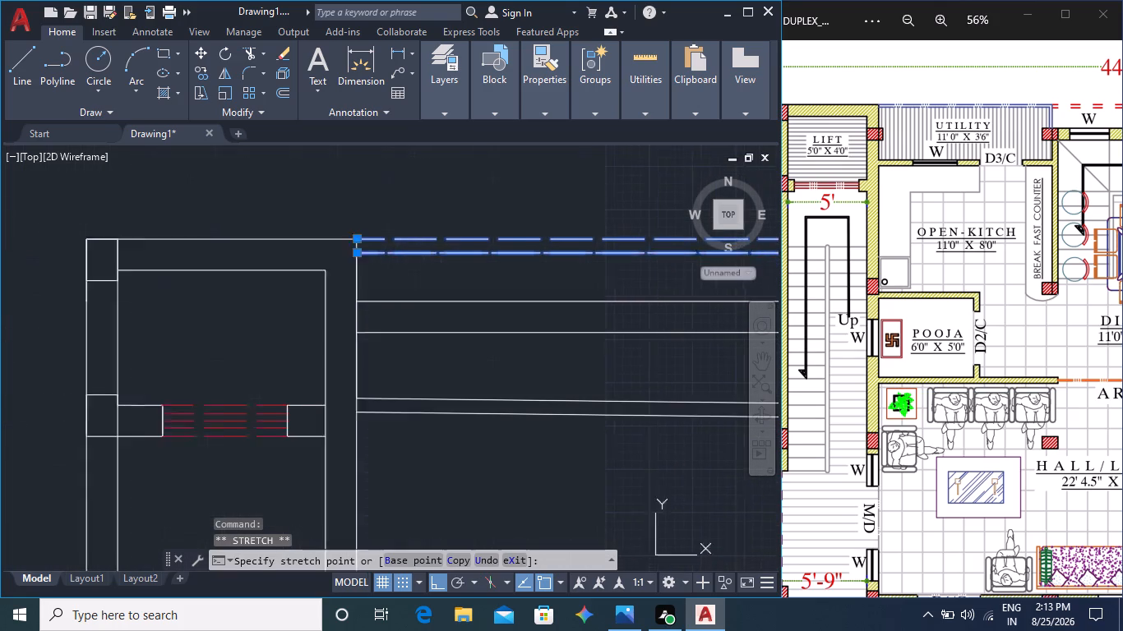
pyautogui.moveTo(1049, 273); pyautogui.dragTo(1056, 273, button='middle')
pyautogui.scroll(2, 413, 260)
pyautogui.scroll(-2, 411, 263)
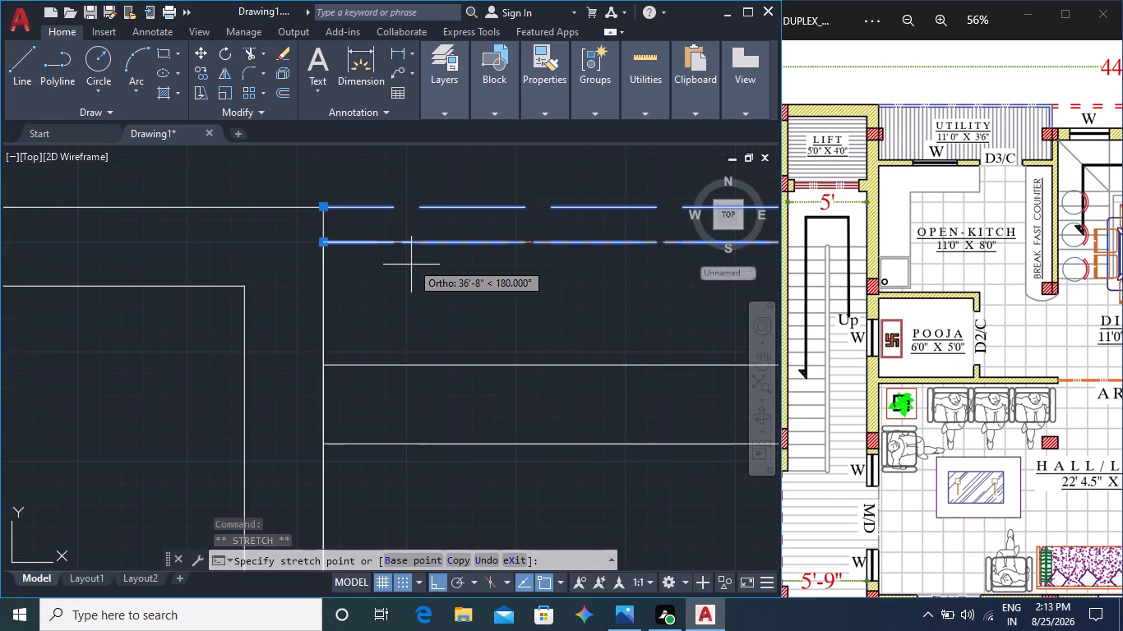
pyautogui.moveTo(606, 277); pyautogui.dragTo(274, 284, button='middle')
pyautogui.scroll(3, 496, 266)
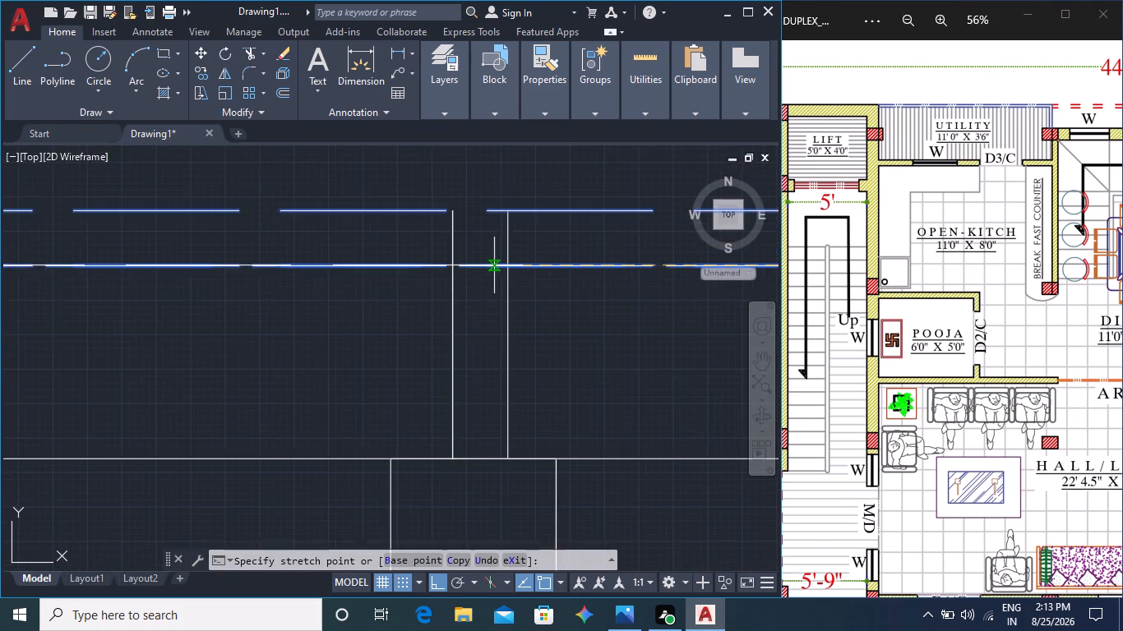
pyautogui.scroll(2, 496, 266)
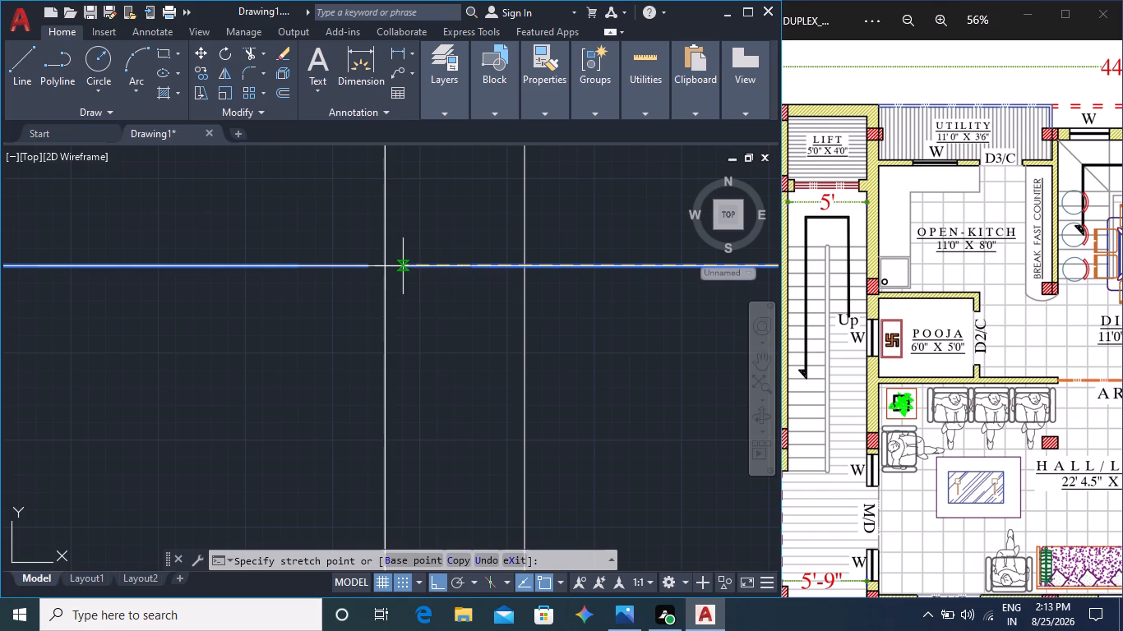
pyautogui.click(385, 268)
pyautogui.press('Escape')
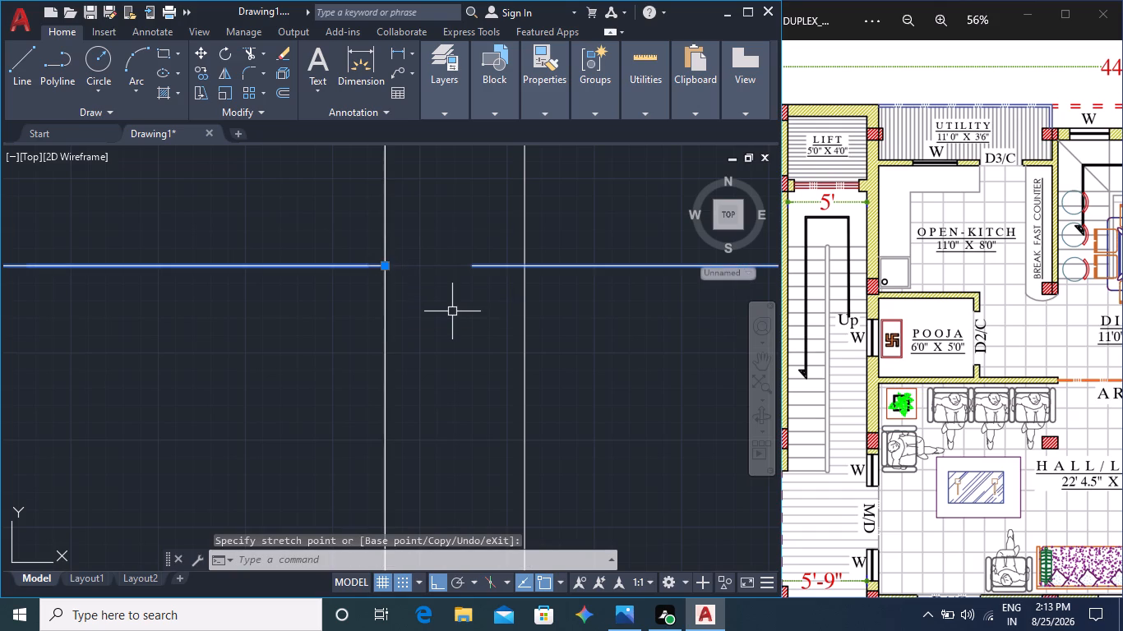
# Stretch the overlapping inner dashed line's right end from the plot's far corner back to the same left vertical line.
pyautogui.scroll(-6, 522, 312)
pyautogui.moveTo(599, 349); pyautogui.dragTo(342, 288, button='middle')
pyautogui.moveTo(626, 302); pyautogui.dragTo(261, 315, button='middle')
pyautogui.scroll(4, 603, 268)
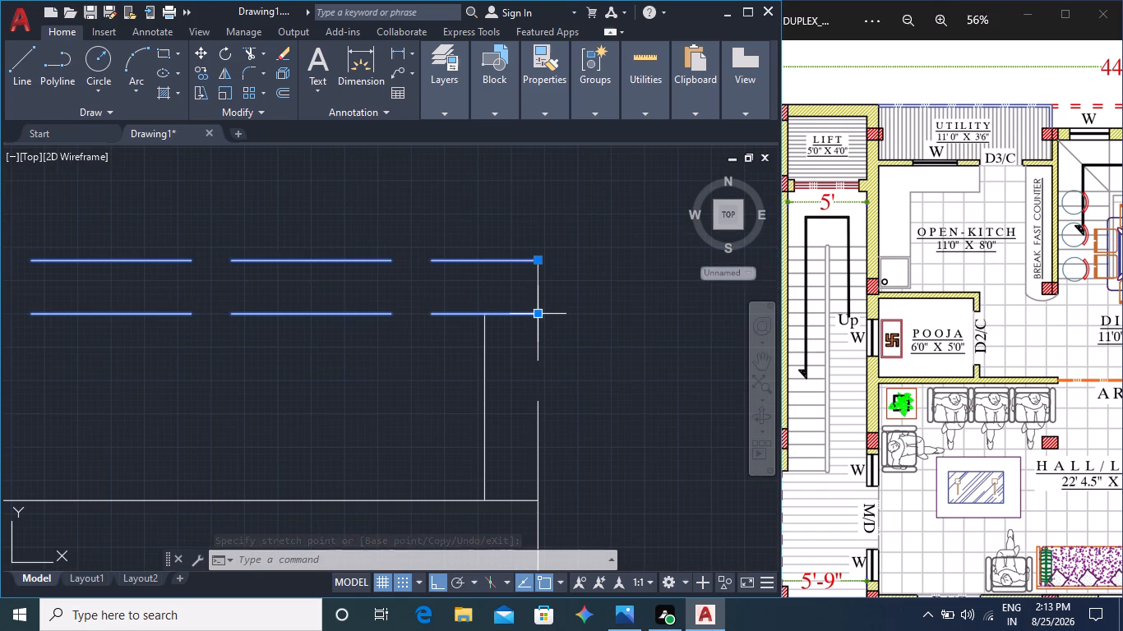
pyautogui.click(536, 311)
pyautogui.moveTo(189, 307); pyautogui.dragTo(755, 309, button='middle')
pyautogui.scroll(-4, 308, 290)
pyautogui.moveTo(466, 283); pyautogui.dragTo(307, 291, button='middle')
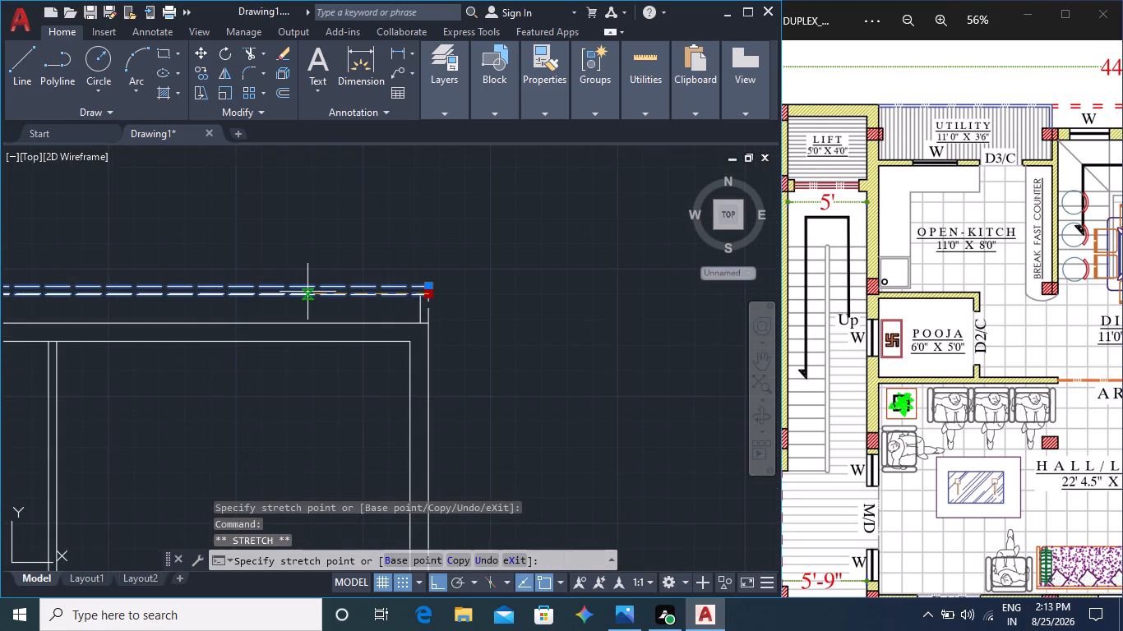
pyautogui.moveTo(307, 291); pyautogui.dragTo(1111, 269, button='middle')
pyautogui.scroll(7, 420, 277)
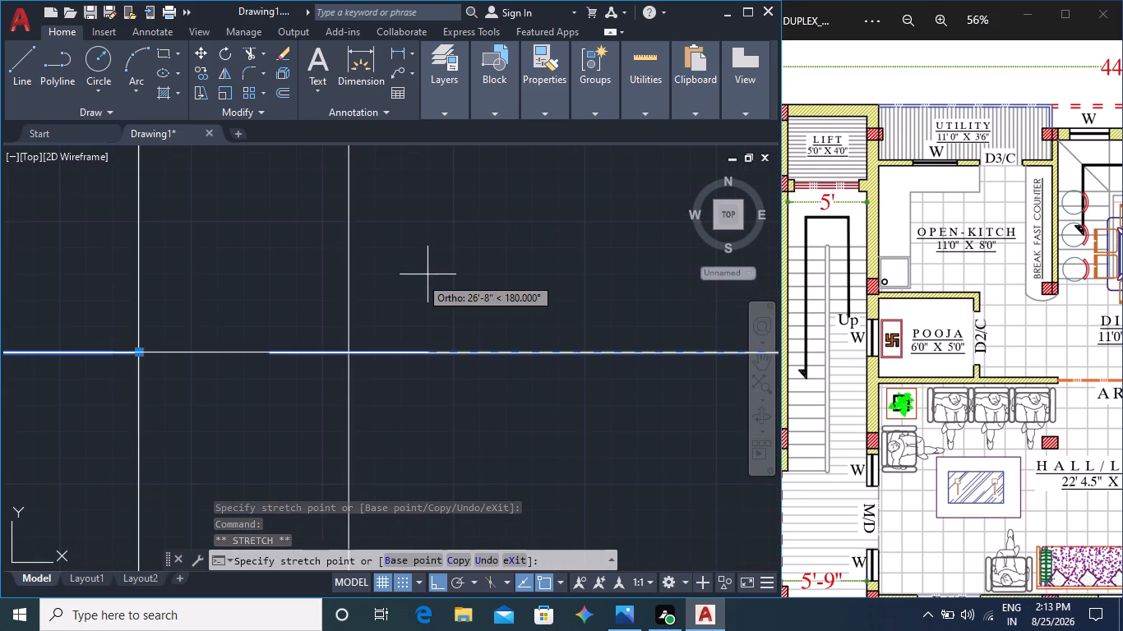
pyautogui.scroll(-3, 283, 315)
pyautogui.moveTo(297, 304); pyautogui.dragTo(571, 298, button='middle')
pyautogui.scroll(2, 544, 306)
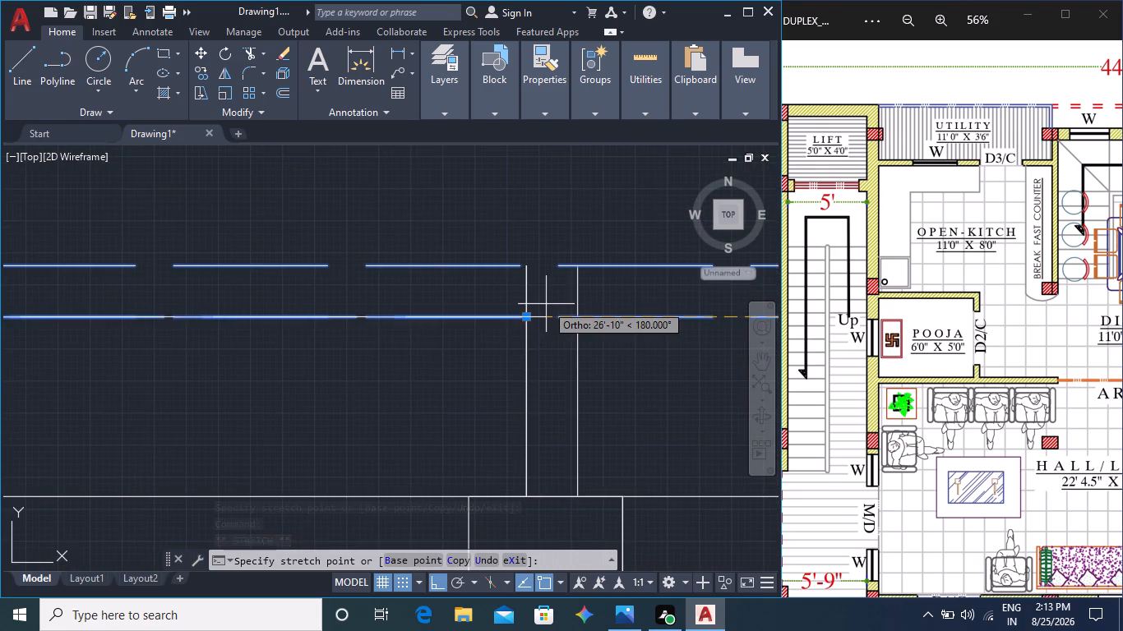
pyautogui.scroll(5, 492, 325)
pyautogui.click(492, 333)
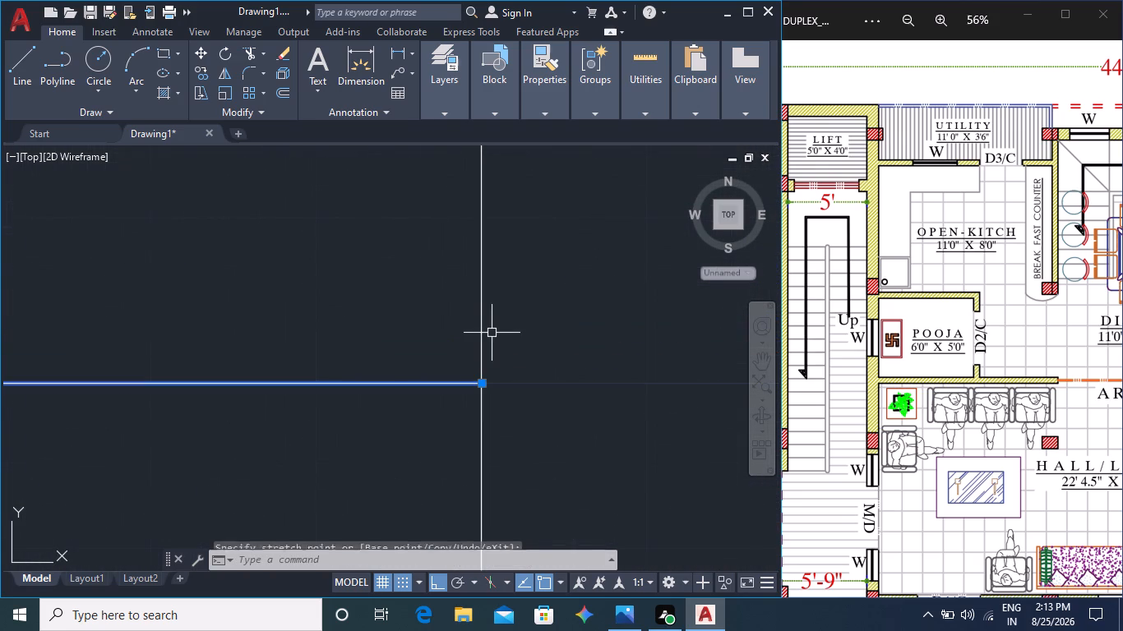
# Stretch the outer dashed line's right end from the plot's far corner back to the outer vertical line above the utility's right-hand column.
pyautogui.scroll(-7, 498, 330)
pyautogui.scroll(-2, 568, 330)
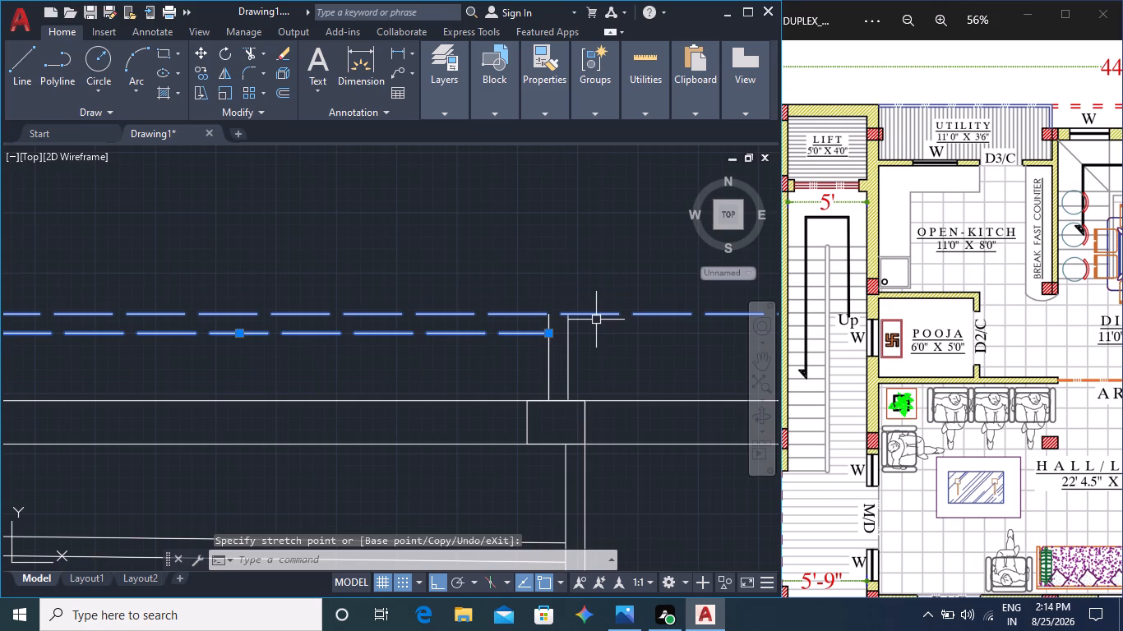
pyautogui.moveTo(611, 322); pyautogui.dragTo(32, 344, button='middle')
pyautogui.scroll(-4, 185, 353)
pyautogui.scroll(4, 557, 353)
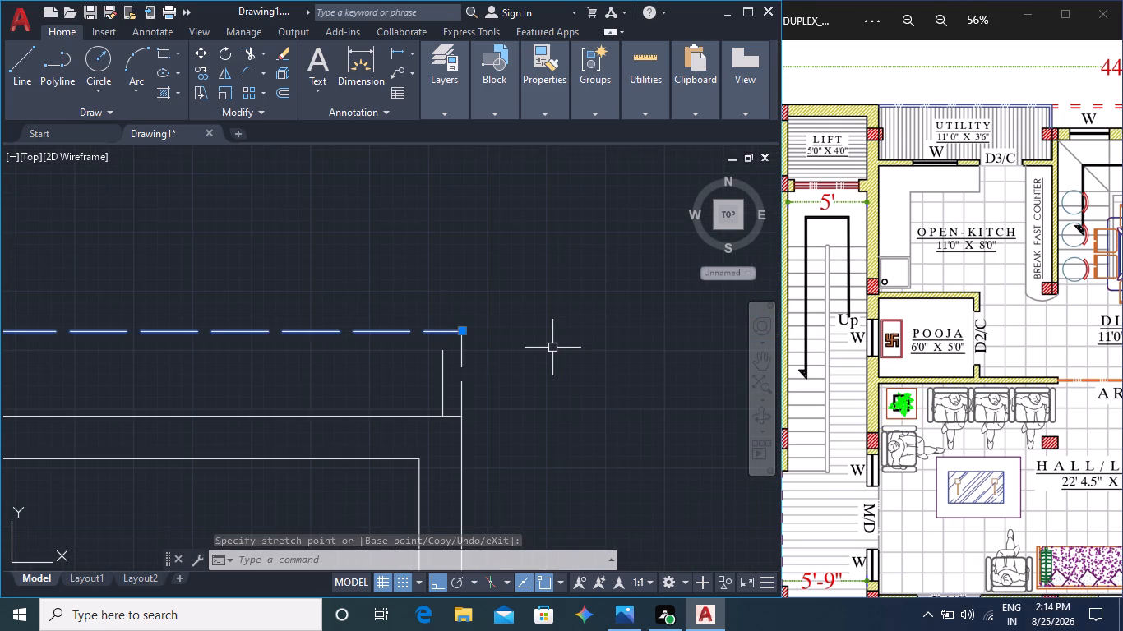
pyautogui.click(464, 331)
pyautogui.moveTo(235, 329); pyautogui.dragTo(836, 332, button='middle')
pyautogui.scroll(-2, 717, 320)
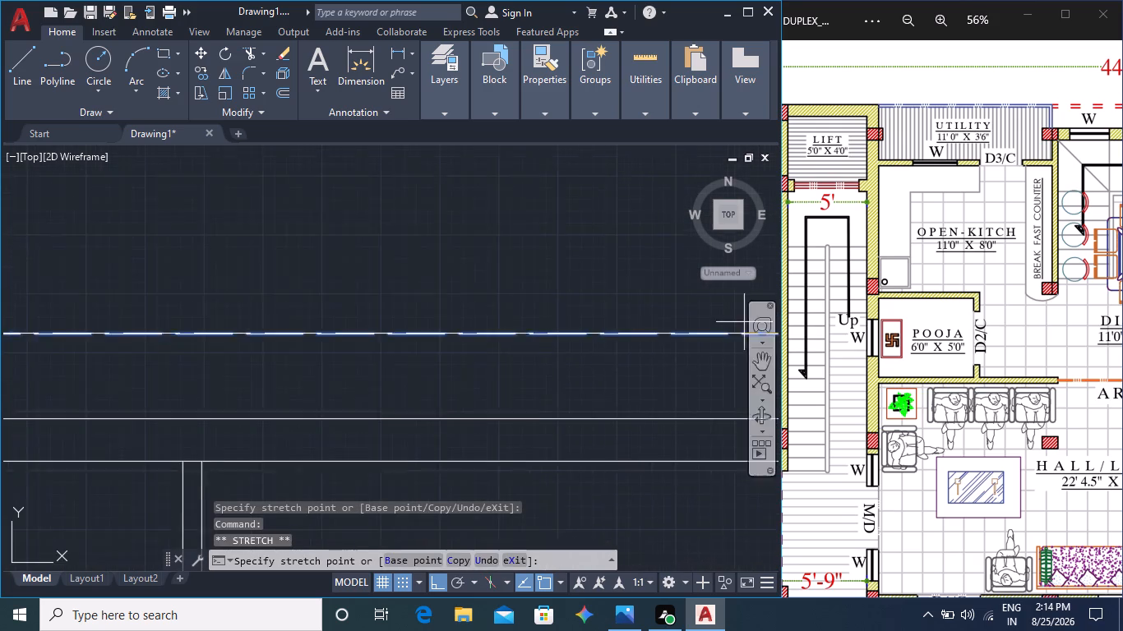
pyautogui.scroll(-3, 598, 320)
pyautogui.moveTo(140, 301); pyautogui.dragTo(556, 298, button='middle')
pyautogui.scroll(4, 530, 328)
pyautogui.scroll(1, 431, 313)
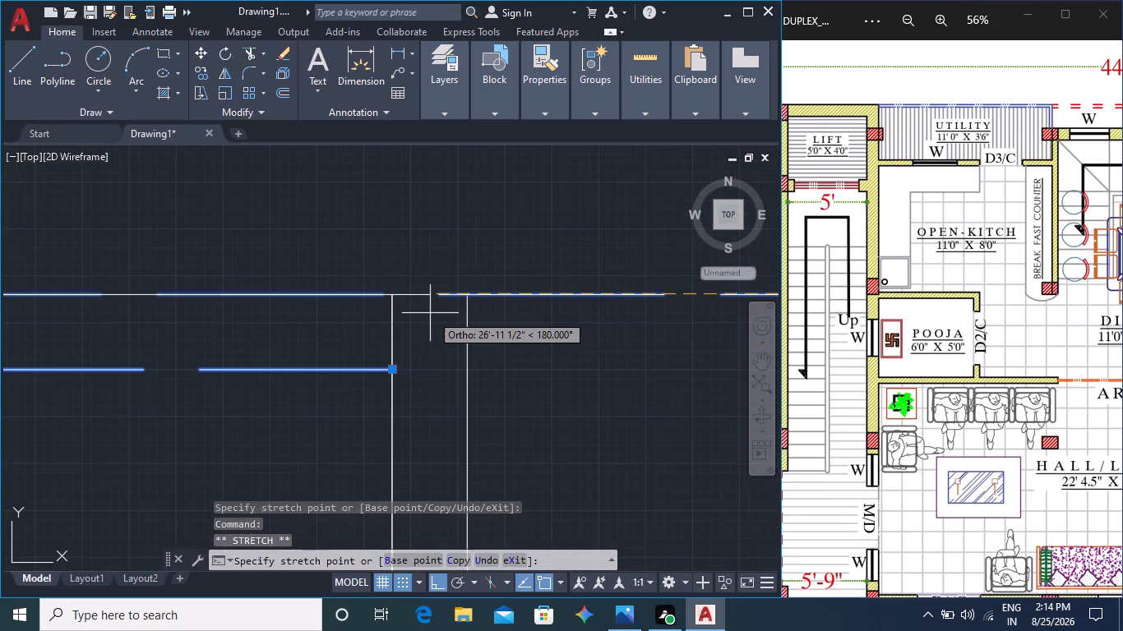
pyautogui.click(469, 295)
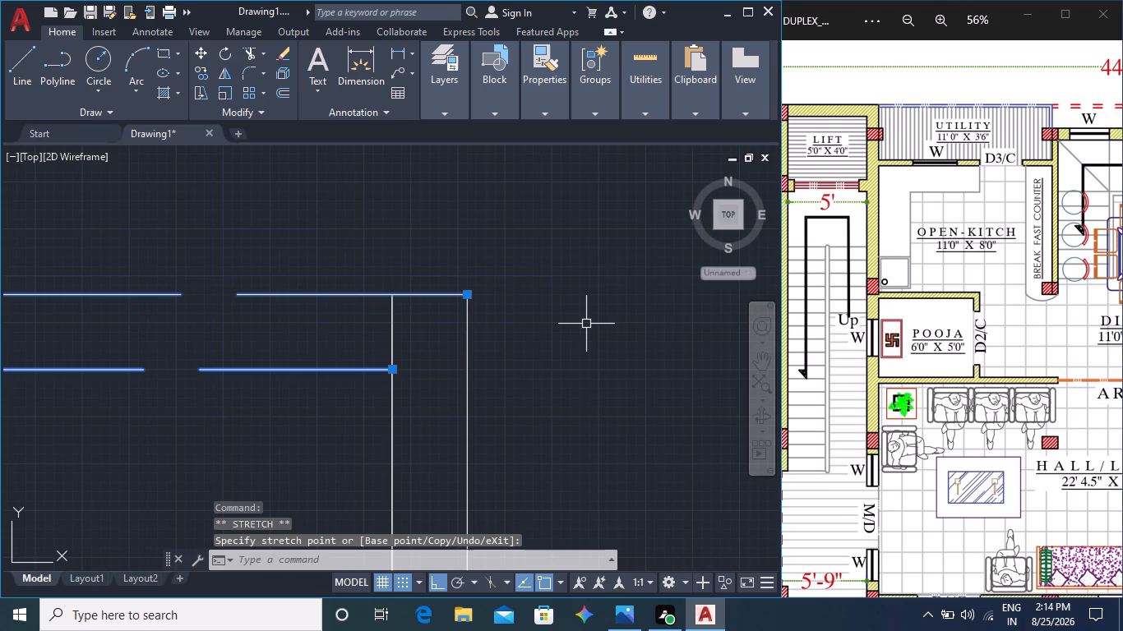
pyautogui.press('Escape')
pyautogui.press('Escape')
# Stretch the inner vertical line's top end down to meet the end of the inner dashed line.
pyautogui.click(429, 343)
pyautogui.click(359, 333)
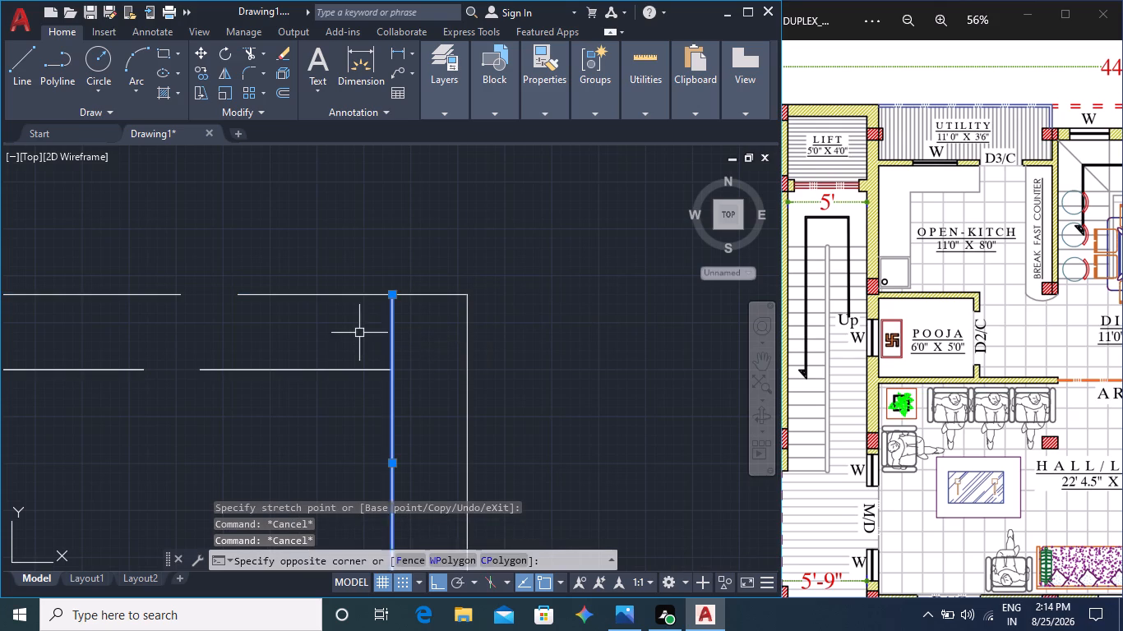
pyautogui.click(395, 294)
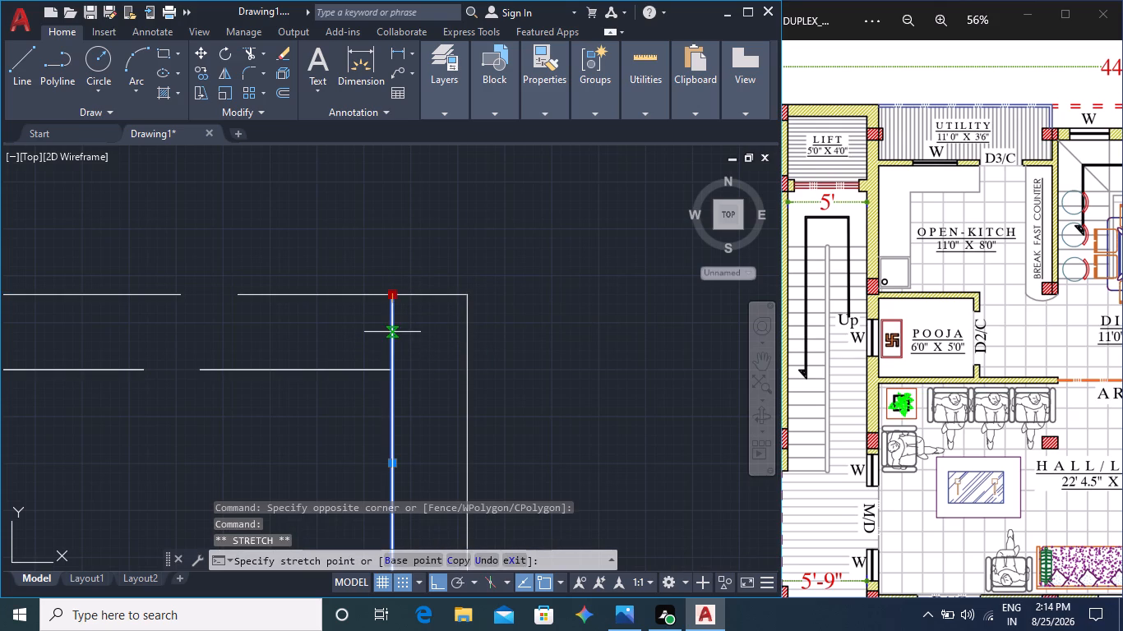
pyautogui.click(392, 368)
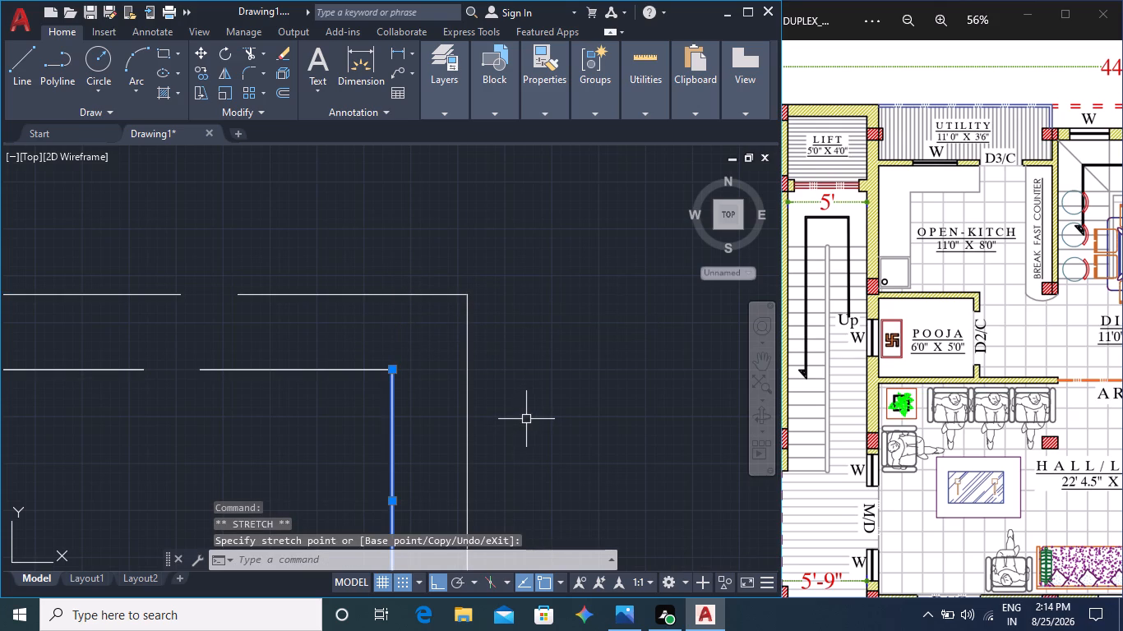
pyautogui.press('Escape')
pyautogui.press('Escape')
# Set both vertical boundary lines above the right-hand column to the dashed ACAD_ISO02W linetype.
pyautogui.click(391, 449)
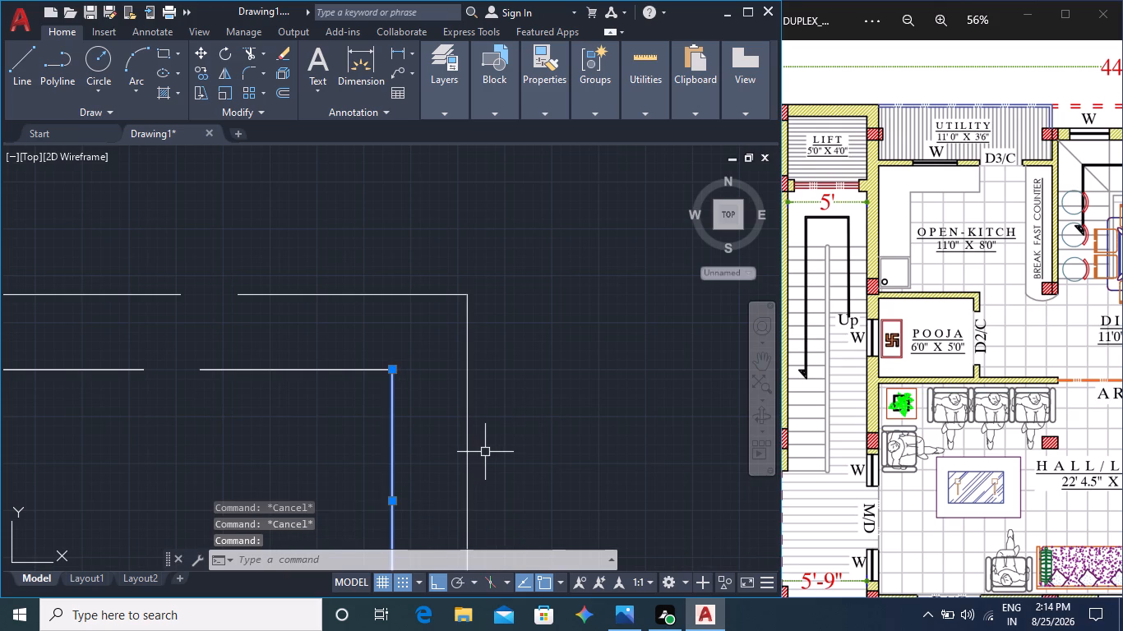
pyautogui.click(471, 453)
pyautogui.click(546, 116)
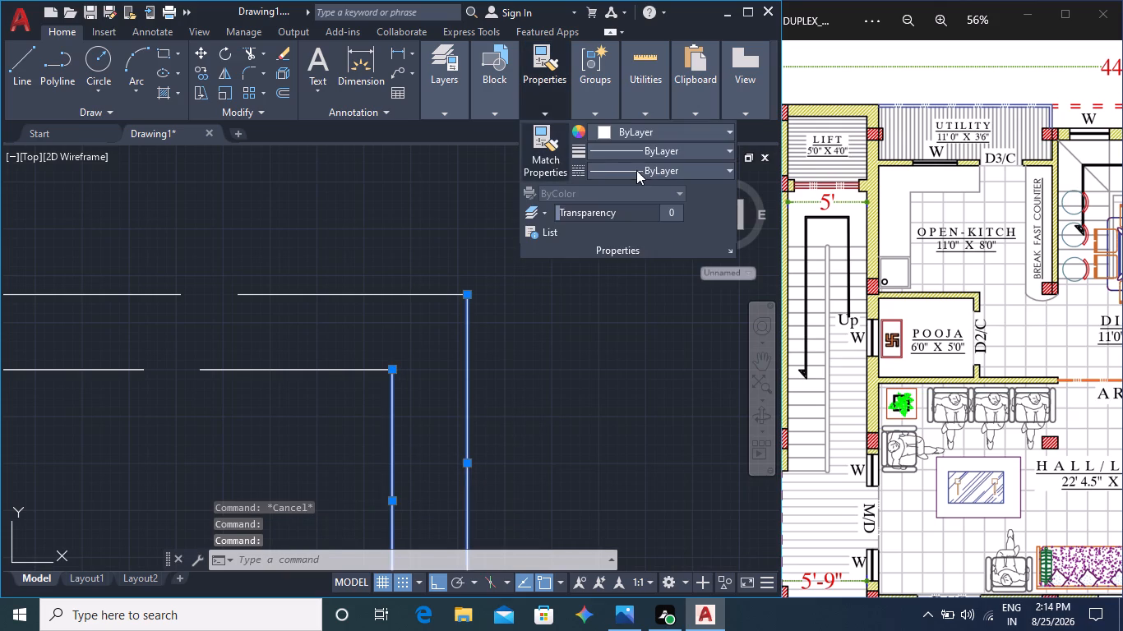
pyautogui.click(642, 170)
pyautogui.click(636, 240)
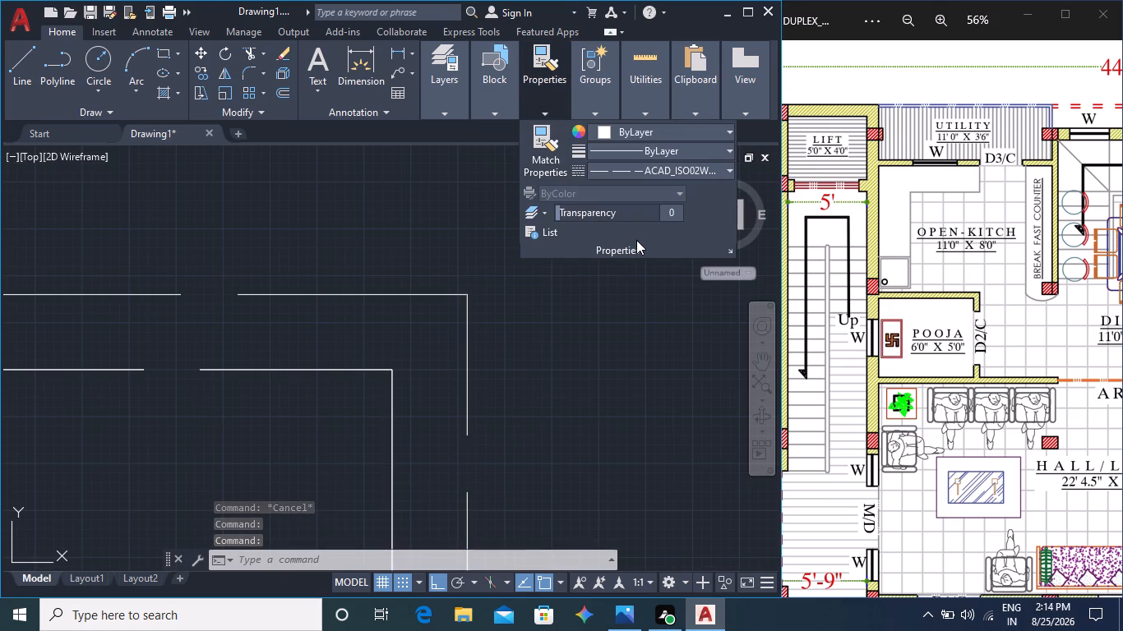
pyautogui.press('Escape')
pyautogui.press('Escape')
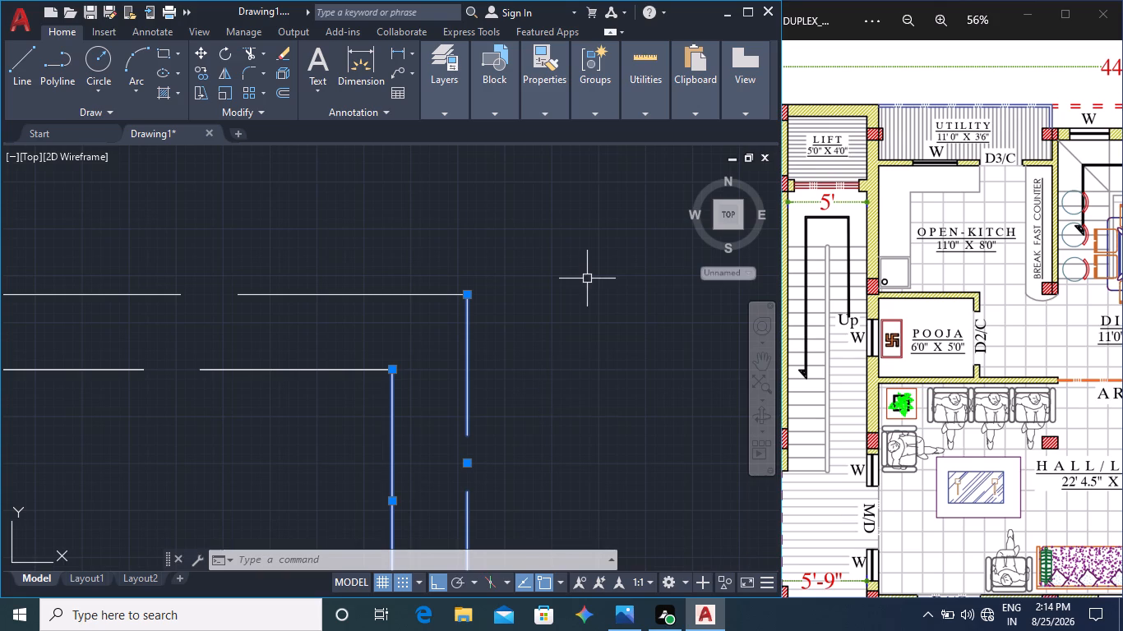
# Trim away the two horizontal wall lines crossing the utility between the lift wall and the right-hand column.
pyautogui.scroll(-4, 620, 409)
pyautogui.moveTo(626, 429); pyautogui.dragTo(649, 293, button='middle')
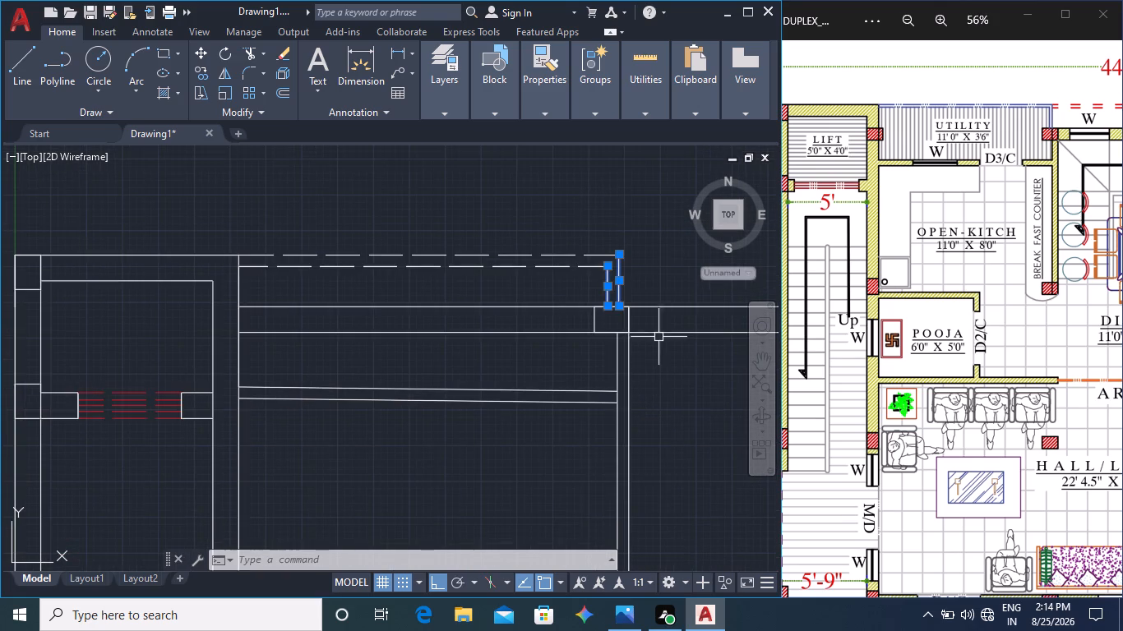
pyautogui.scroll(1, 659, 337)
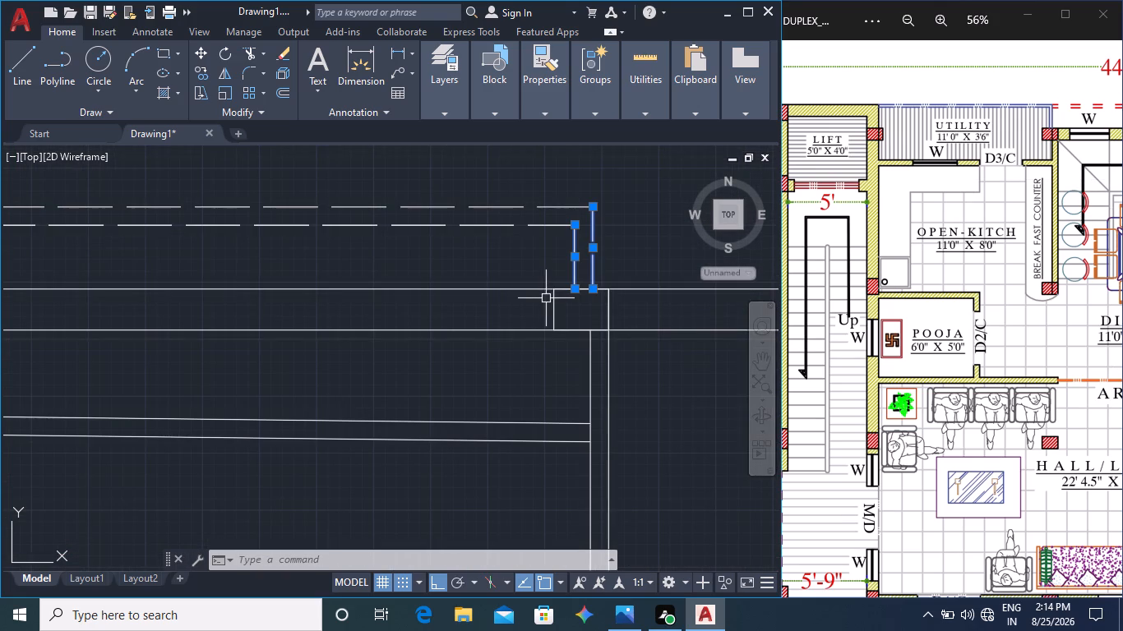
pyautogui.moveTo(532, 380); pyautogui.dragTo(682, 372, button='middle')
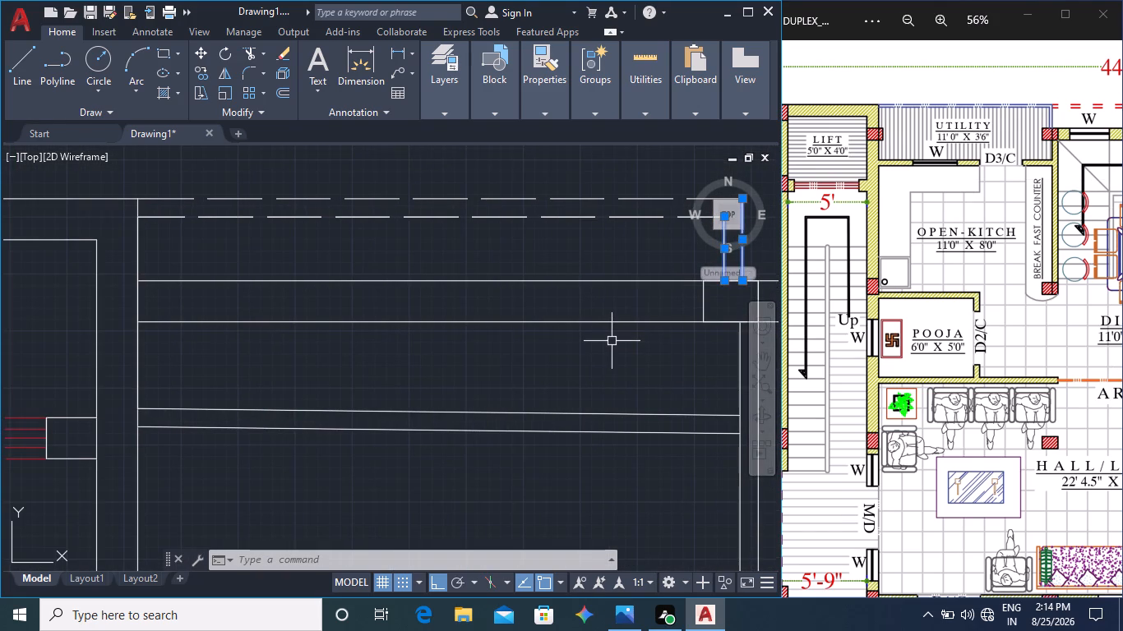
pyautogui.press('t')
pyautogui.press('r')
pyautogui.press('Return')
pyautogui.click(615, 381)
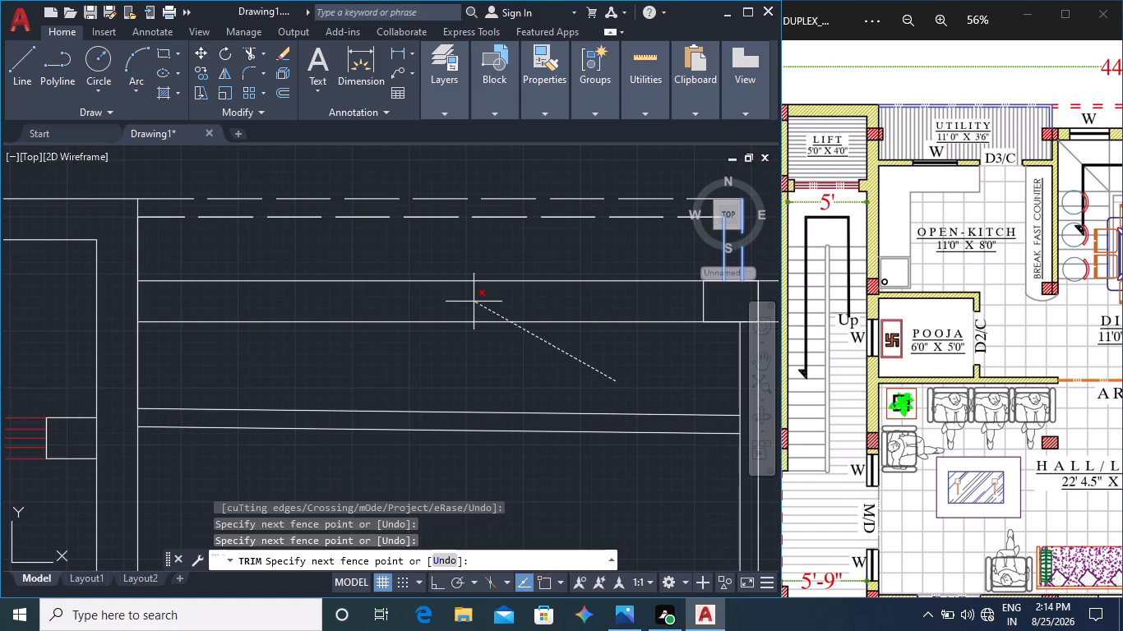
pyautogui.click(377, 243)
pyautogui.moveTo(591, 343); pyautogui.dragTo(445, 289, button='middle')
pyautogui.press('Escape')
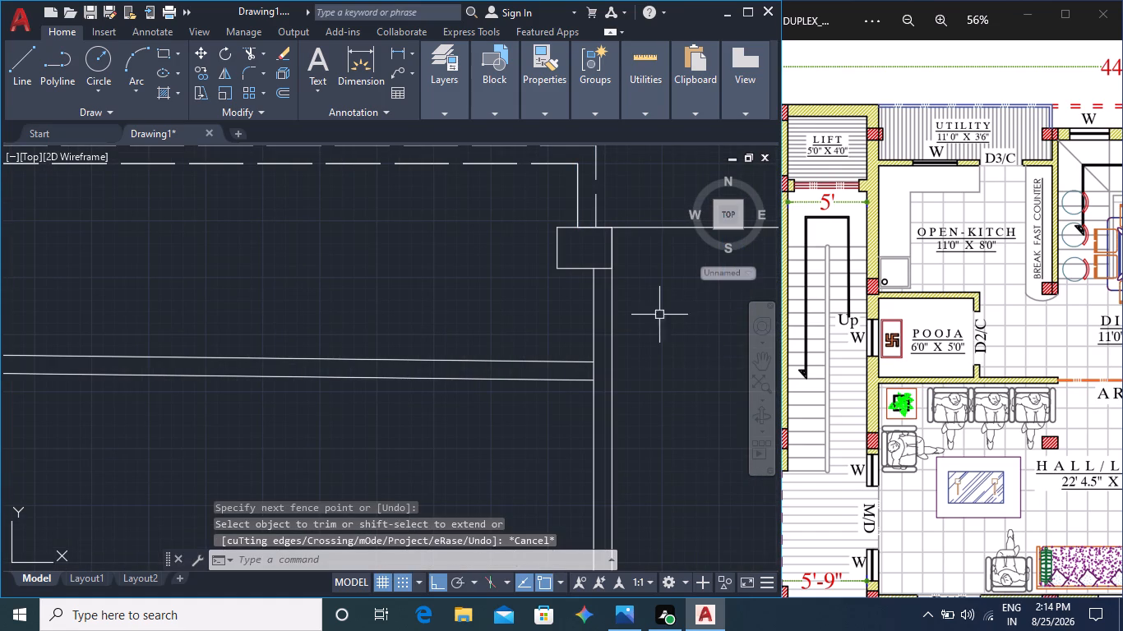
# Draw a short vertical line across the utility-kitchen wall, between its two nearly horizontal lines, a little left of the right-hand wall.
pyautogui.moveTo(671, 389); pyautogui.dragTo(678, 334, button='middle')
pyautogui.scroll(-1, 678, 334)
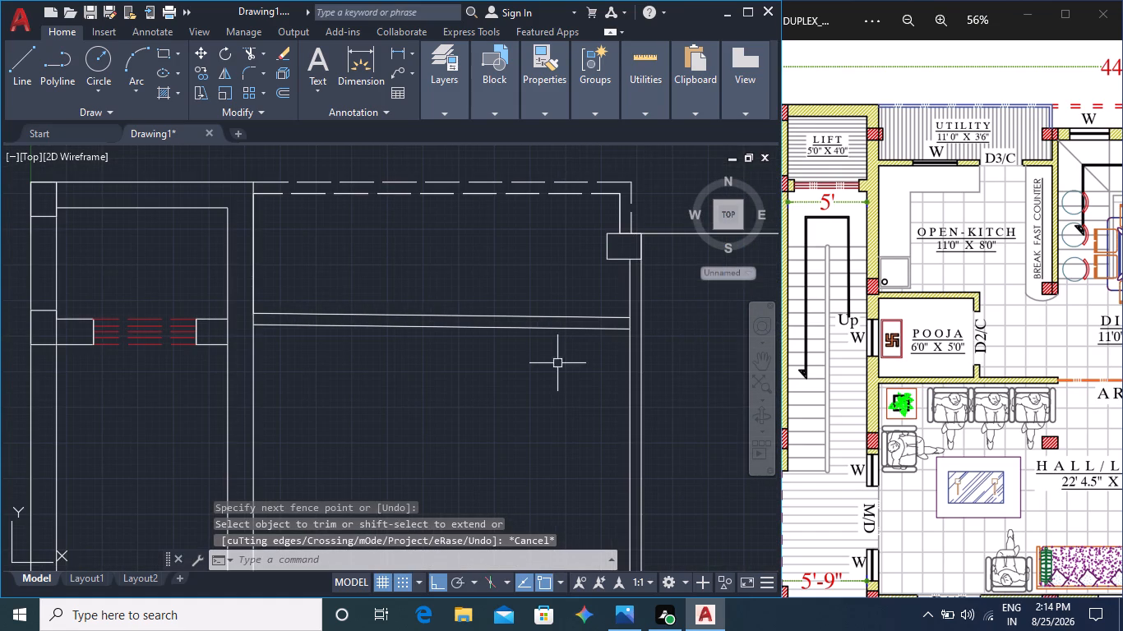
pyautogui.middleClick(565, 354)
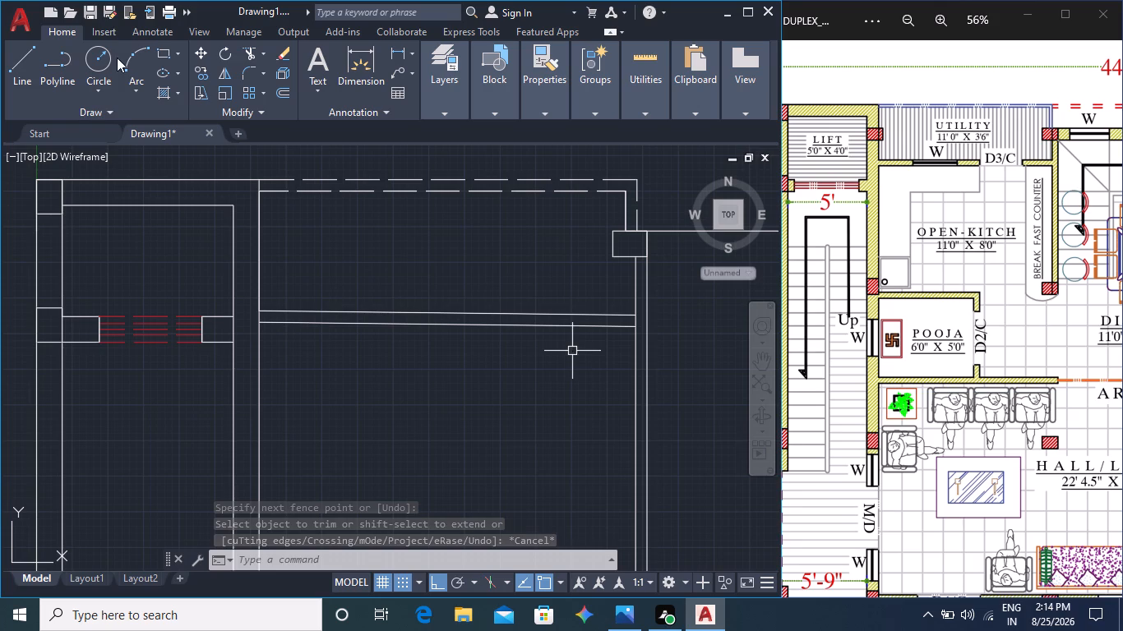
pyautogui.click(20, 51)
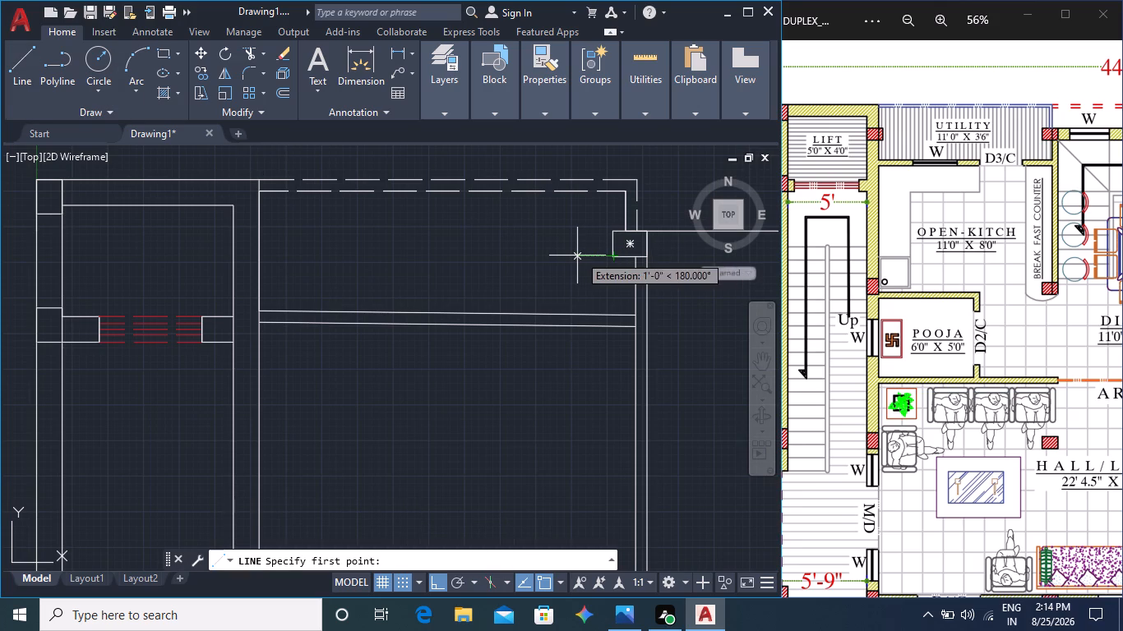
pyautogui.click(572, 314)
pyautogui.click(571, 325)
pyautogui.scroll(3, 575, 325)
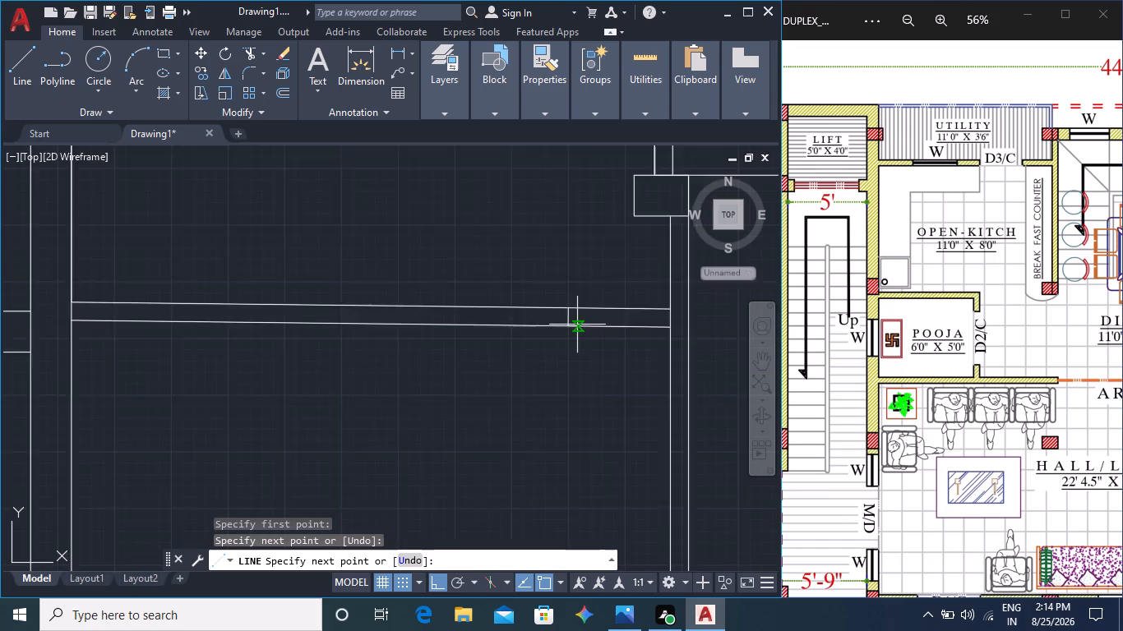
pyautogui.press('Escape')
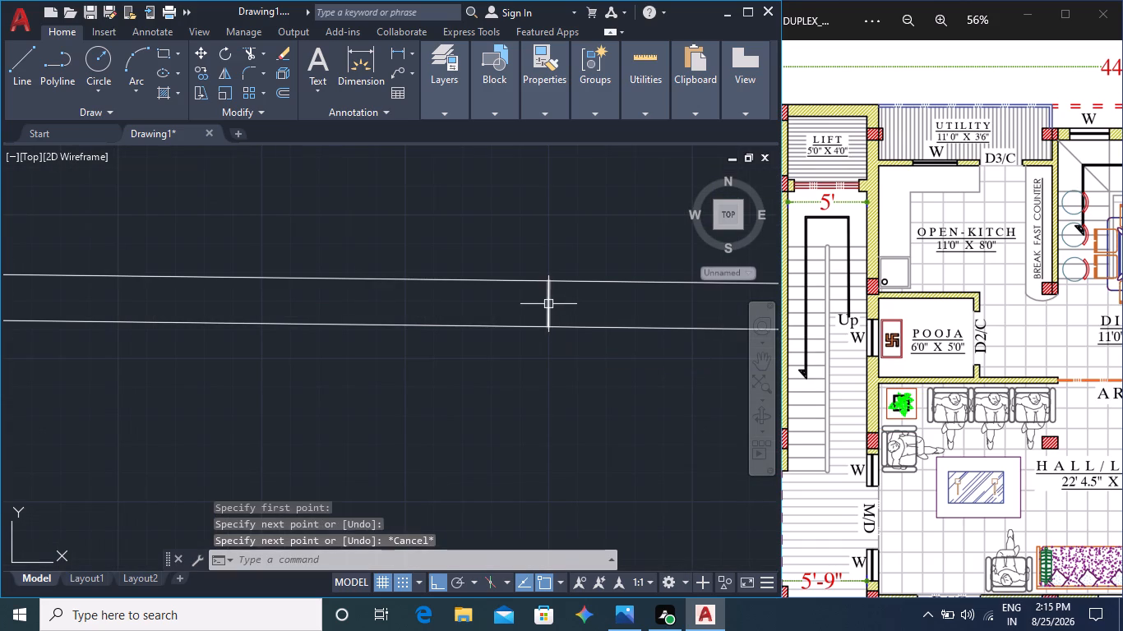
# Copy the short vertical line 3' to the left along the utility-kitchen wall.
pyautogui.click(548, 304)
pyautogui.click(201, 72)
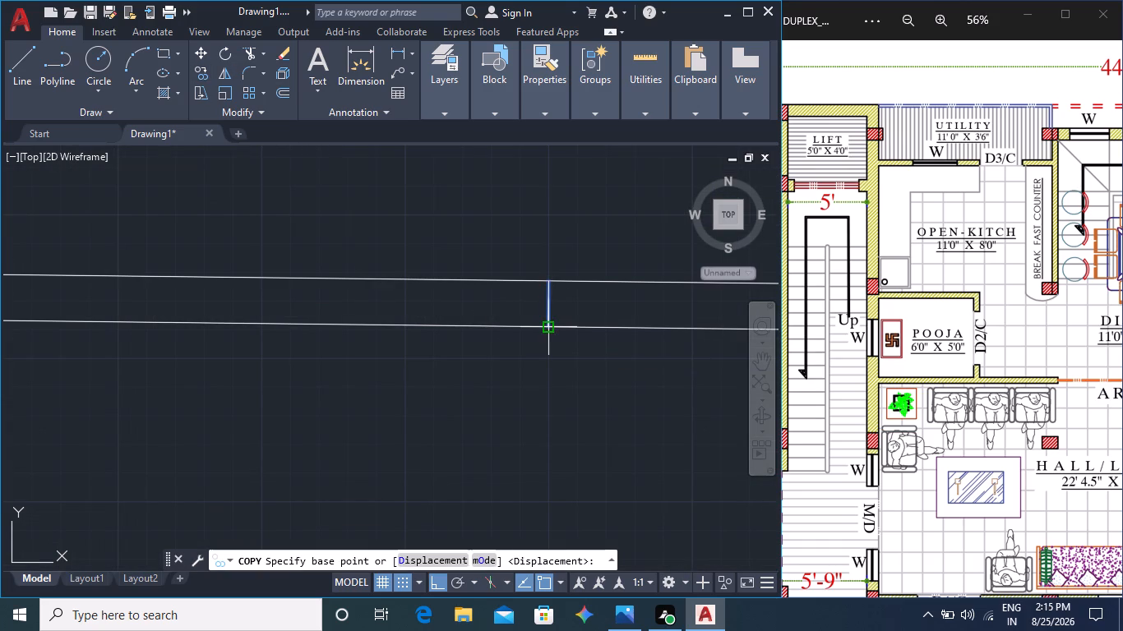
pyautogui.click(551, 321)
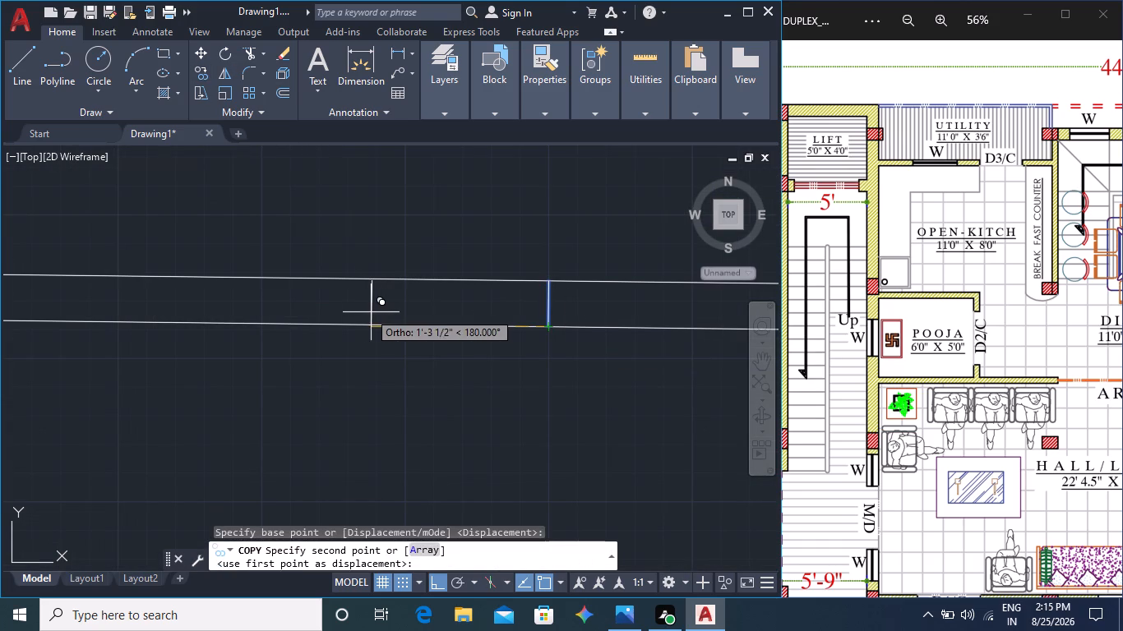
pyautogui.write("3'")
pyautogui.press('Return')
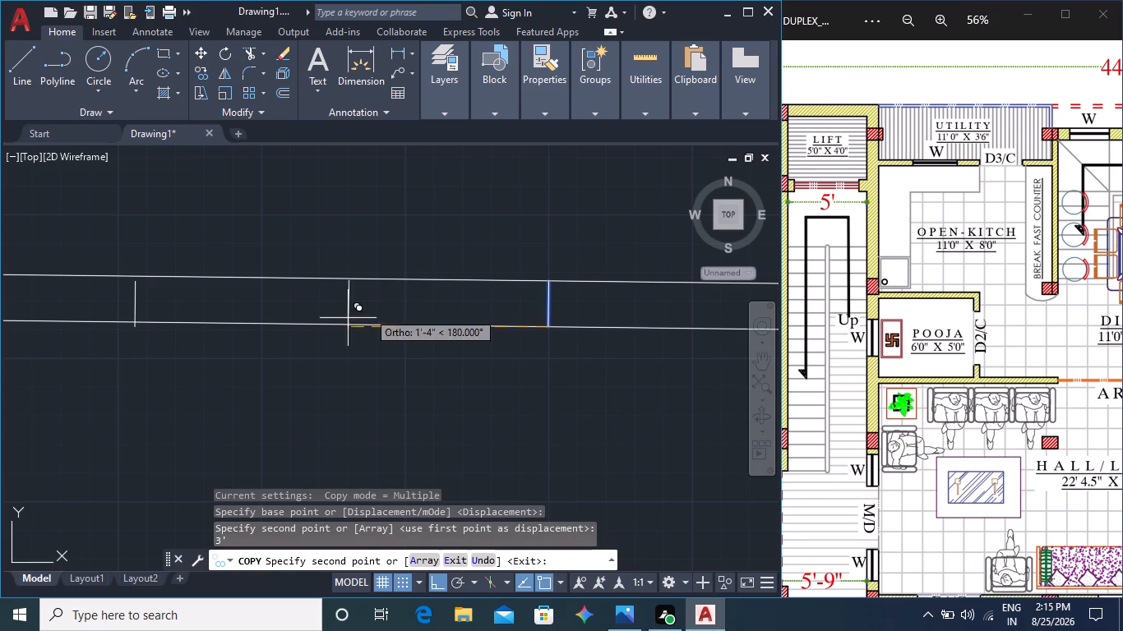
pyautogui.press('Escape')
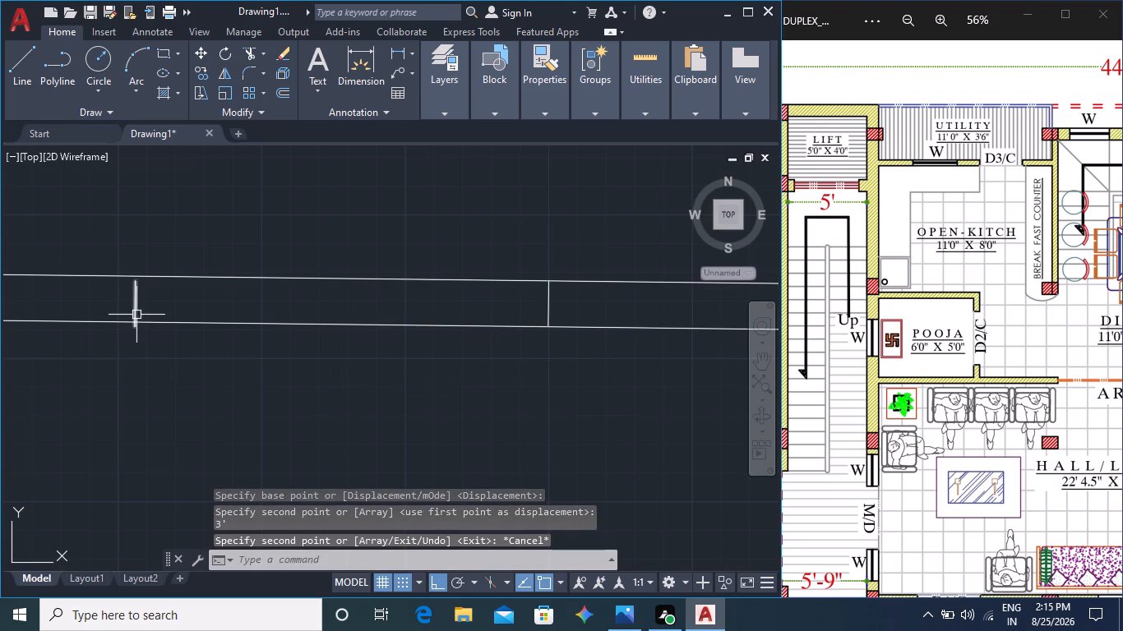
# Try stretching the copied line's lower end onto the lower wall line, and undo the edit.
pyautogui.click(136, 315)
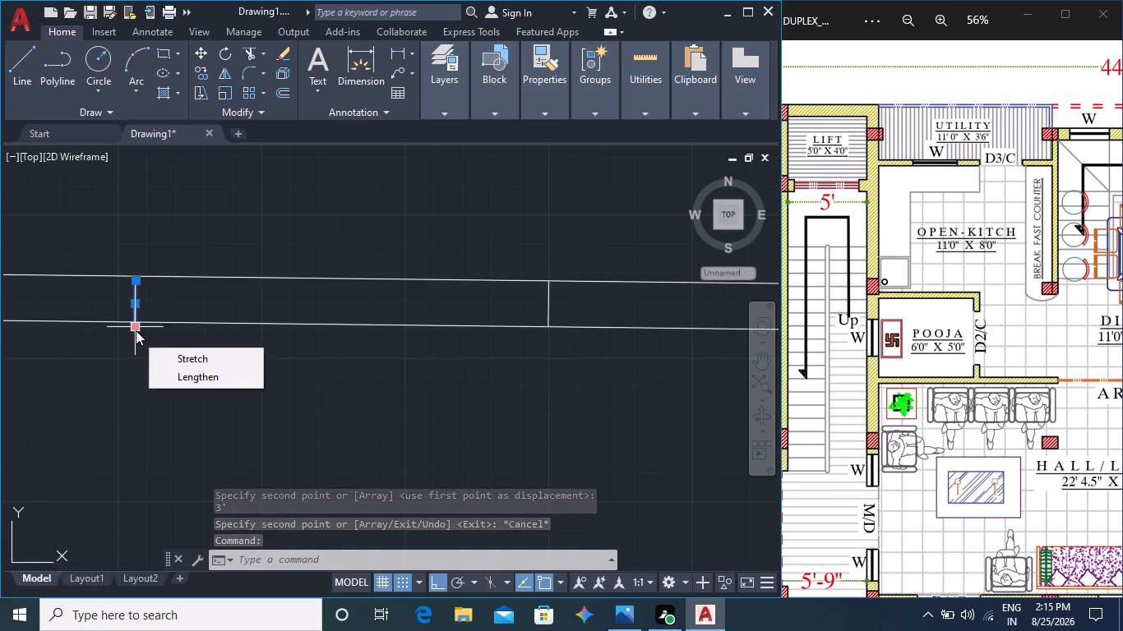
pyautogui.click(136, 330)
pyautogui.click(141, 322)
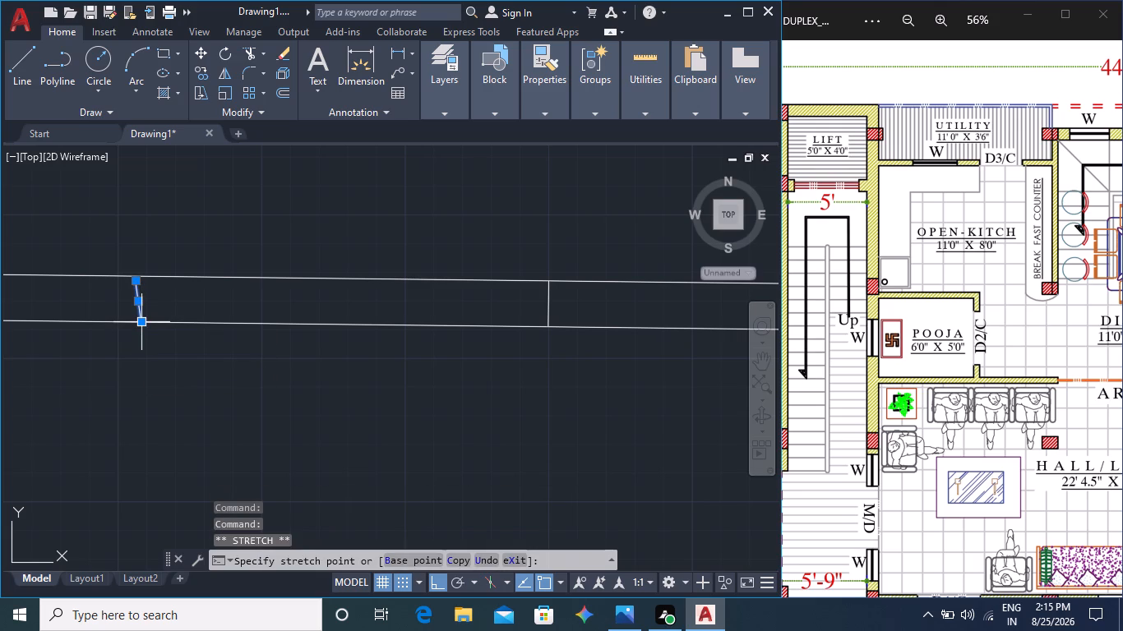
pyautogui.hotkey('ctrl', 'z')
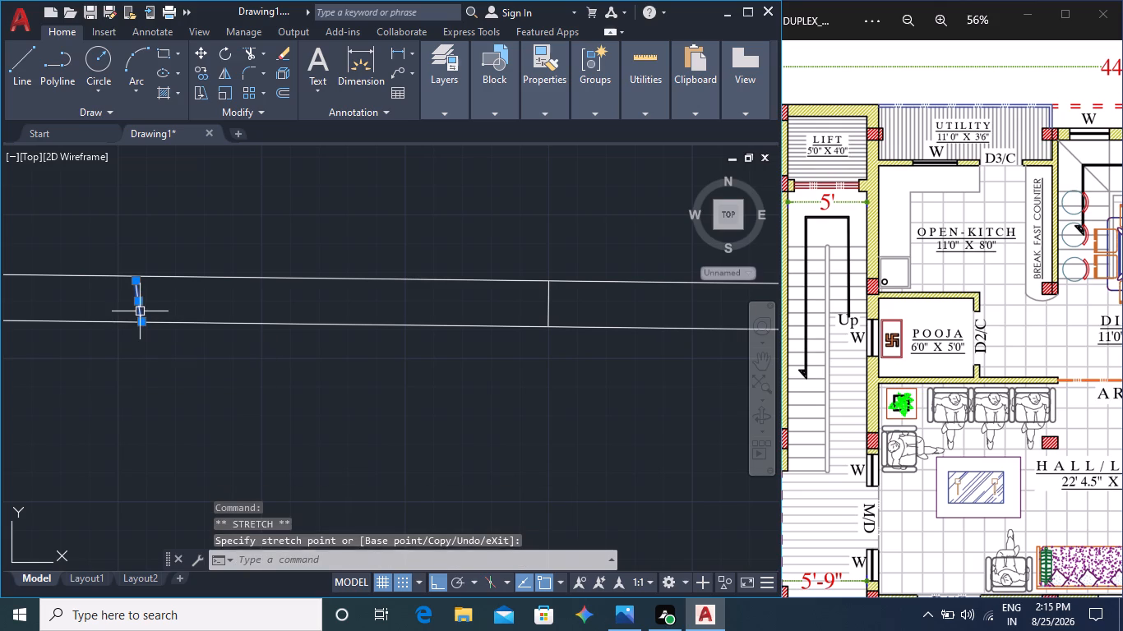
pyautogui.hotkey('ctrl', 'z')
# Copy the opening's left vertical line slightly upward along itself so it reaches the upper line of the utility-kitchen wall.
pyautogui.scroll(2, 141, 315)
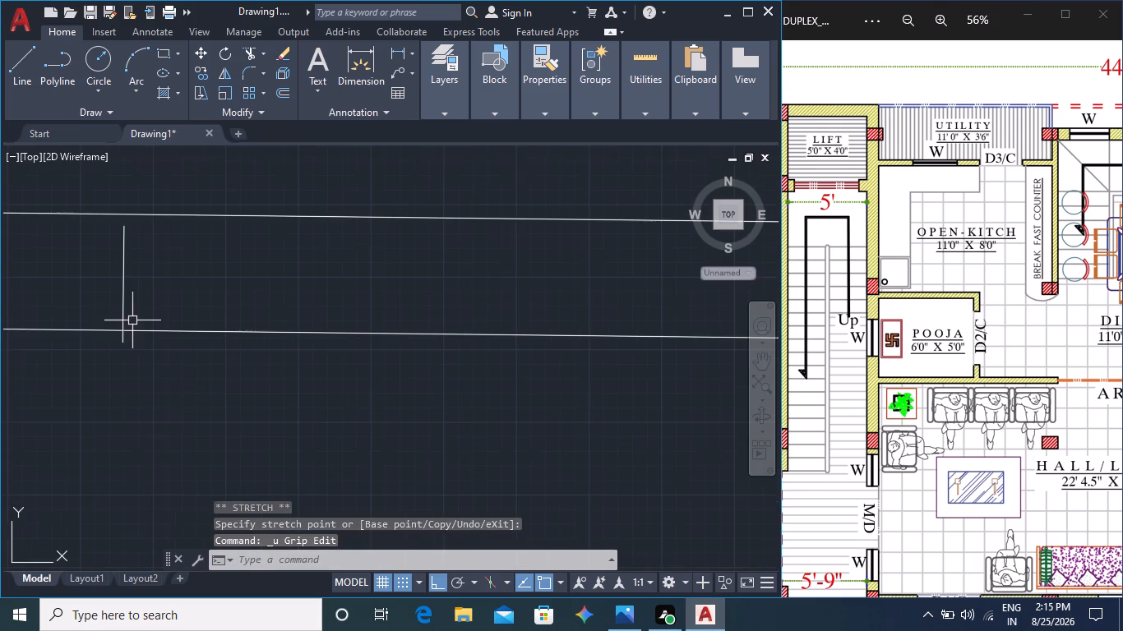
pyautogui.click(124, 316)
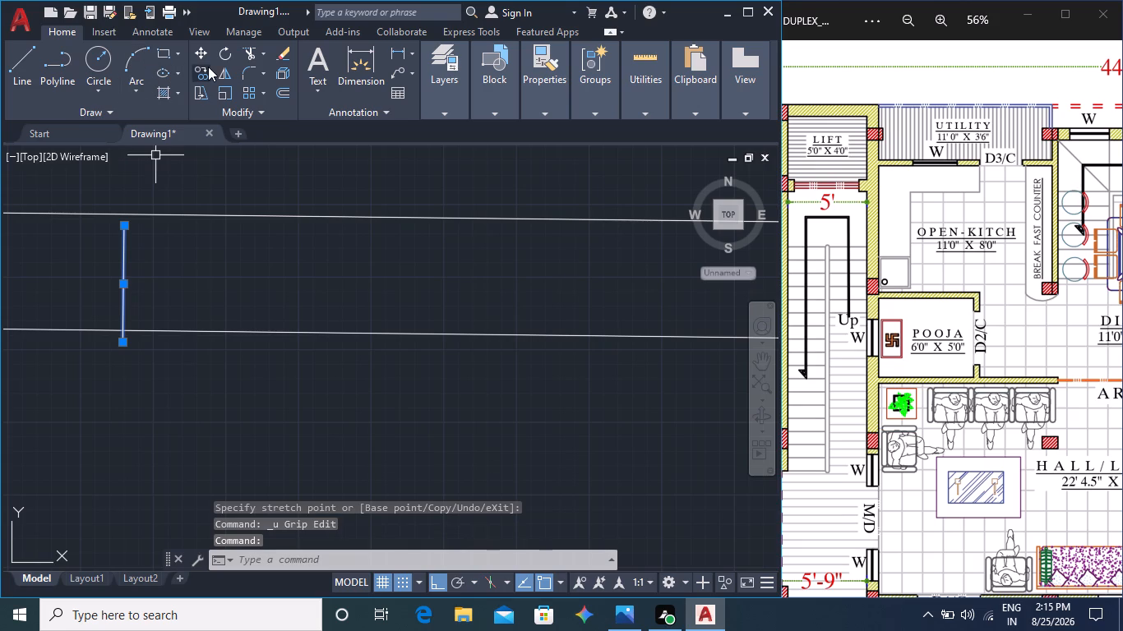
pyautogui.click(205, 67)
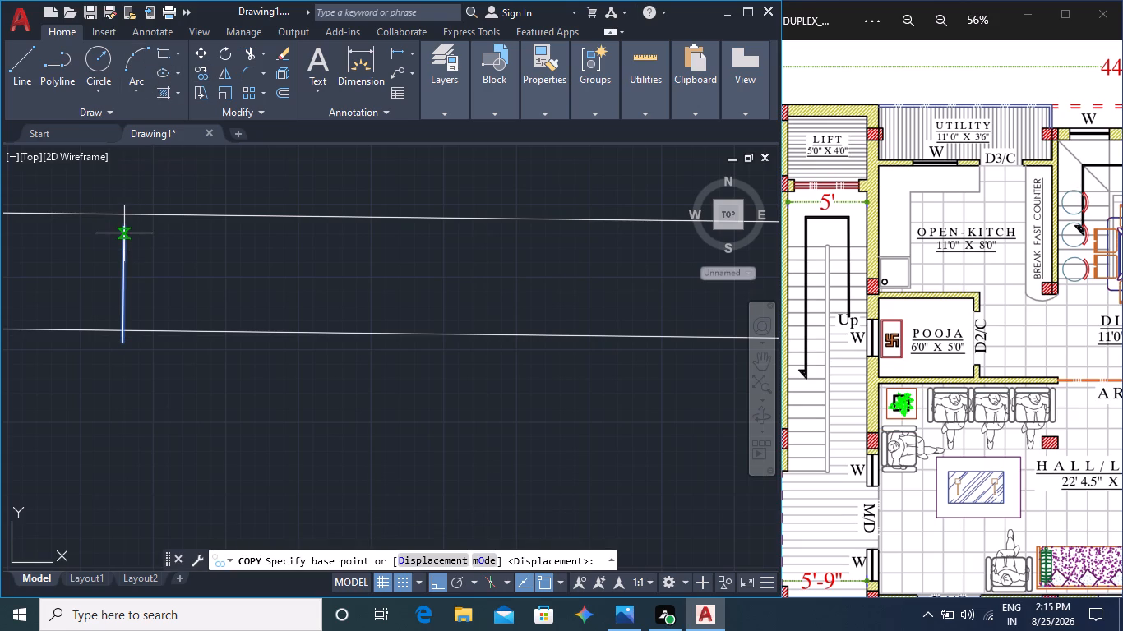
pyautogui.click(118, 229)
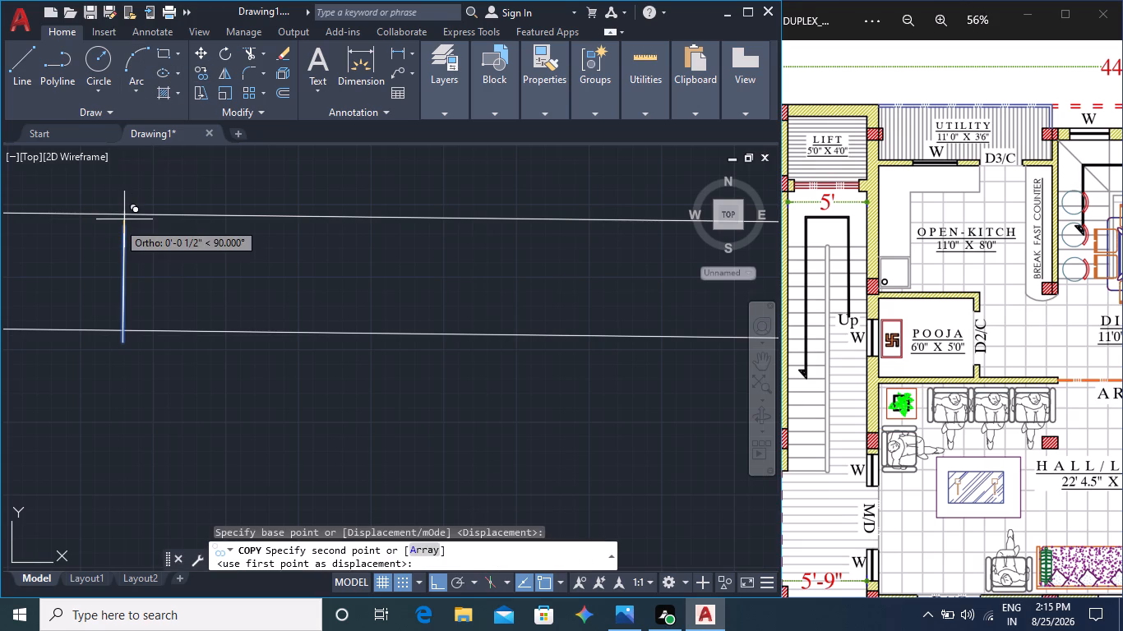
pyautogui.click(118, 222)
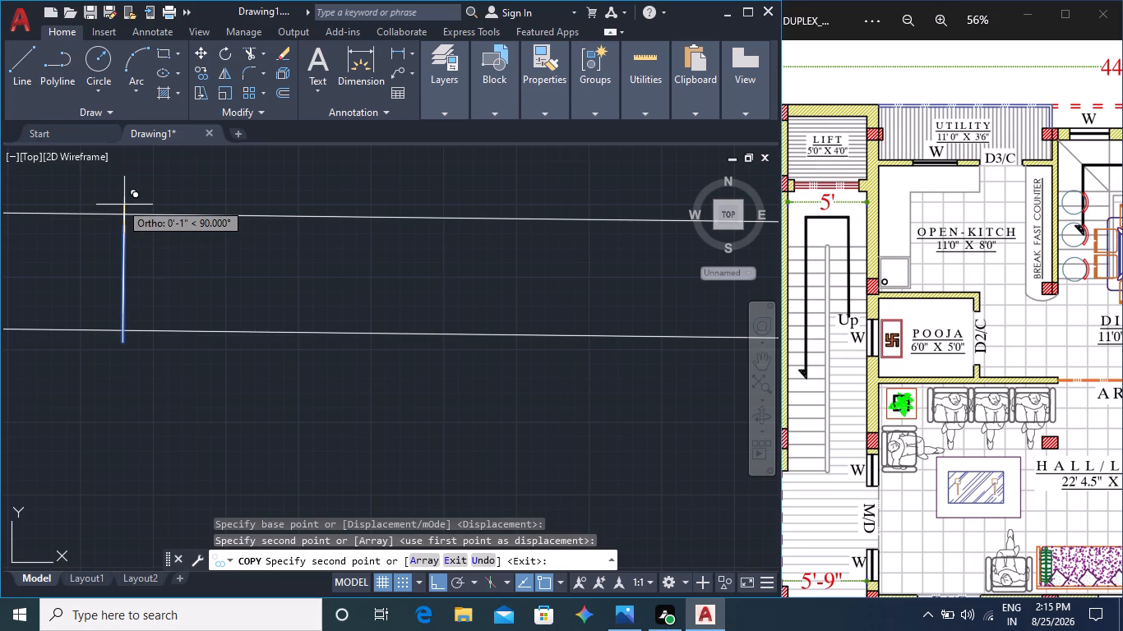
pyautogui.keyDown('shift'); pyautogui.click(118, 216); pyautogui.keyUp('shift')
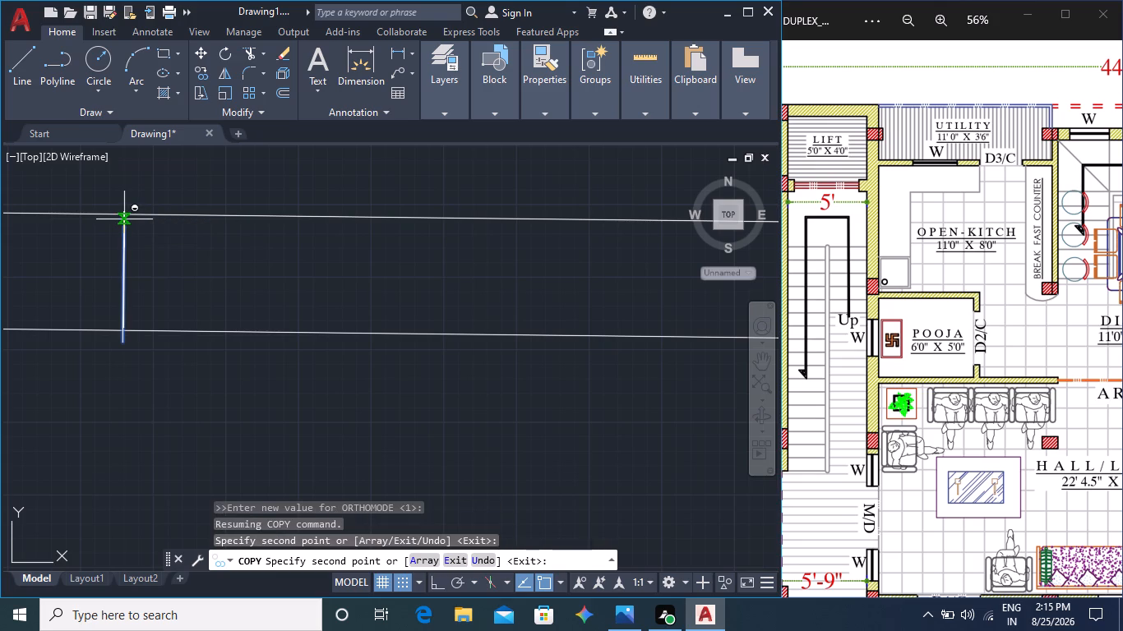
pyautogui.press('Escape')
pyautogui.press('Escape')
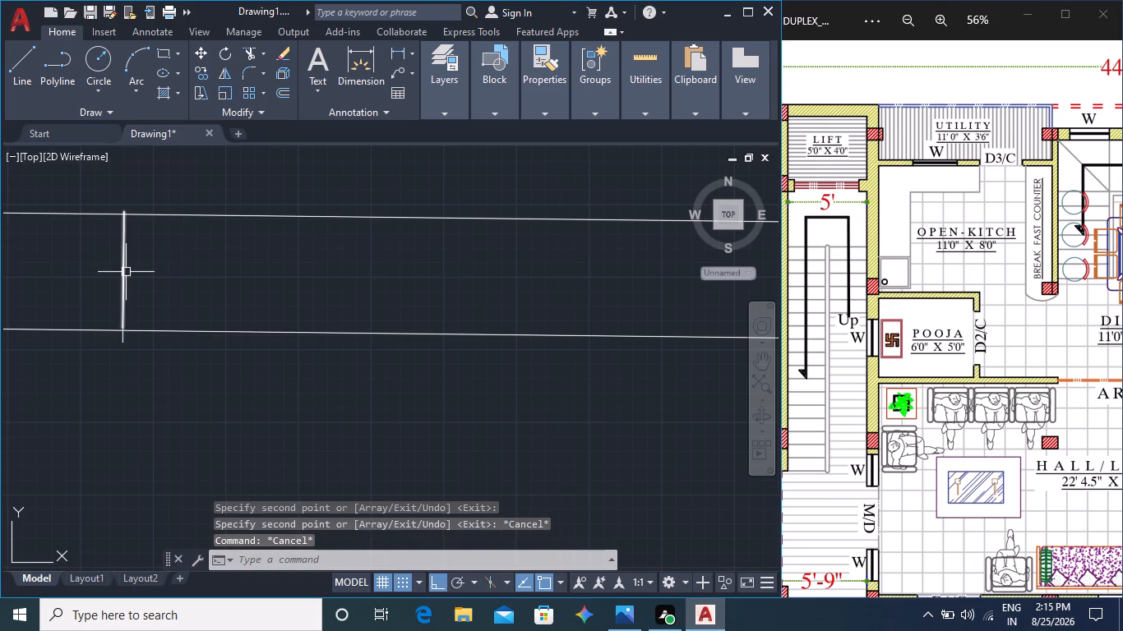
pyautogui.click(126, 273)
pyautogui.press('Escape')
pyautogui.press('Escape')
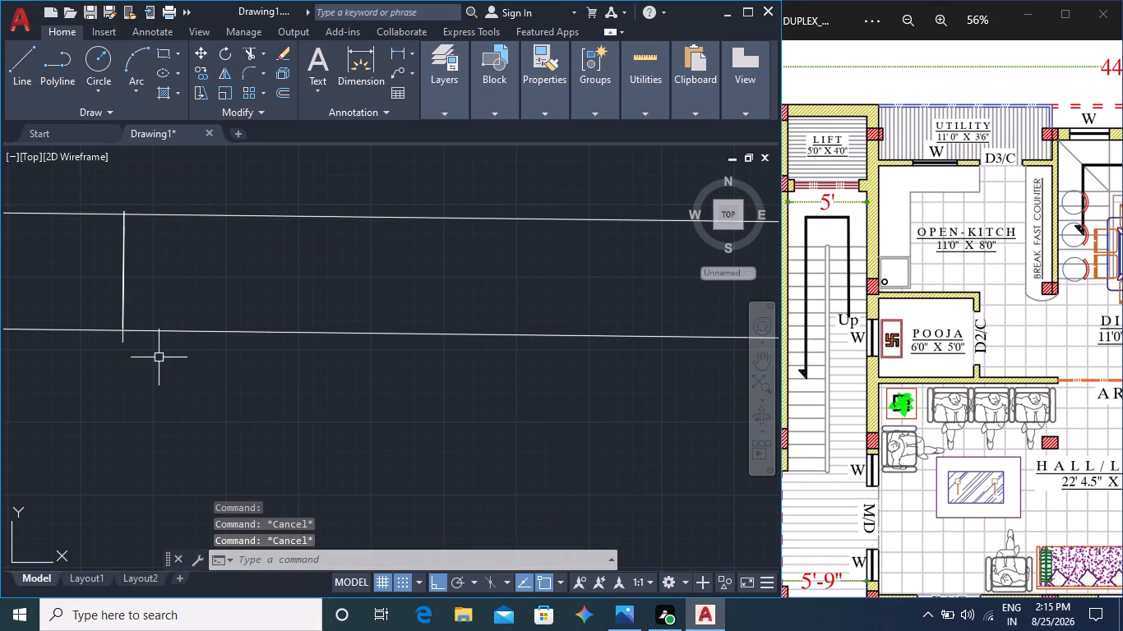
# Trim the ends of the opening's left vertical lines that project below and above the utility-kitchen wall.
pyautogui.write('tr')
pyautogui.press('Return')
pyautogui.scroll(2, 122, 353)
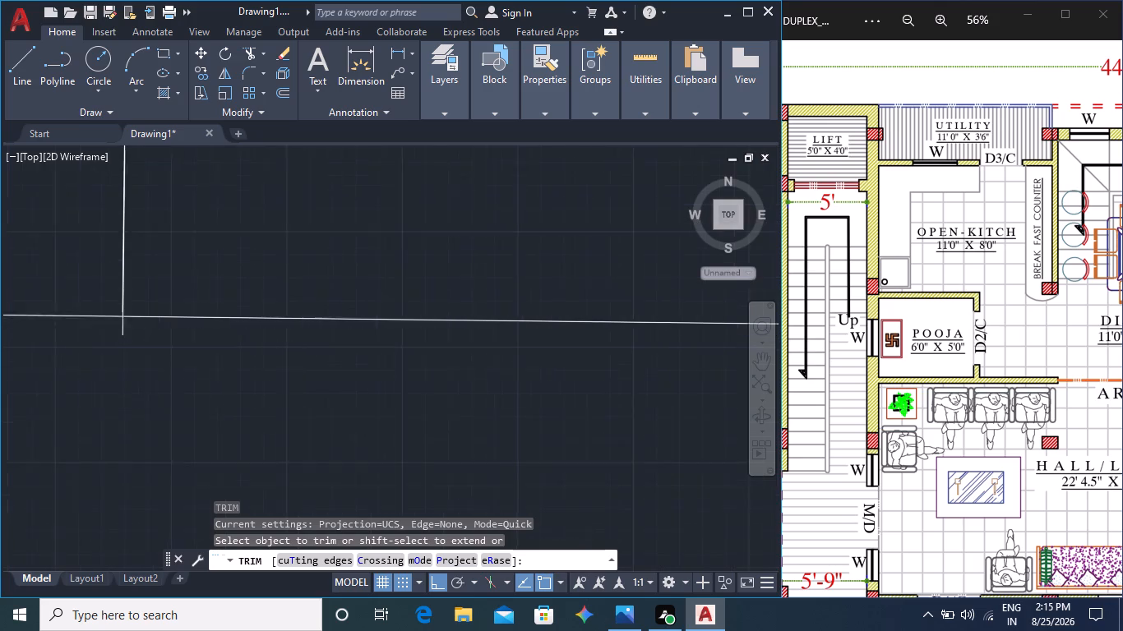
pyautogui.scroll(1, 122, 353)
pyautogui.click(125, 290)
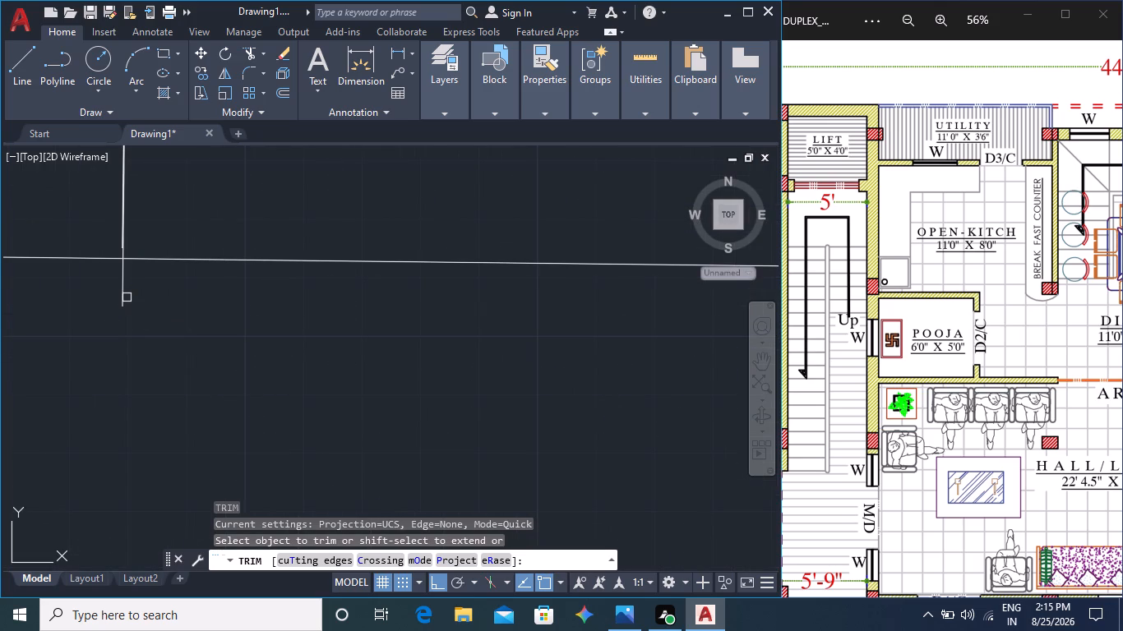
pyautogui.scroll(4, 127, 254)
pyautogui.click(84, 260)
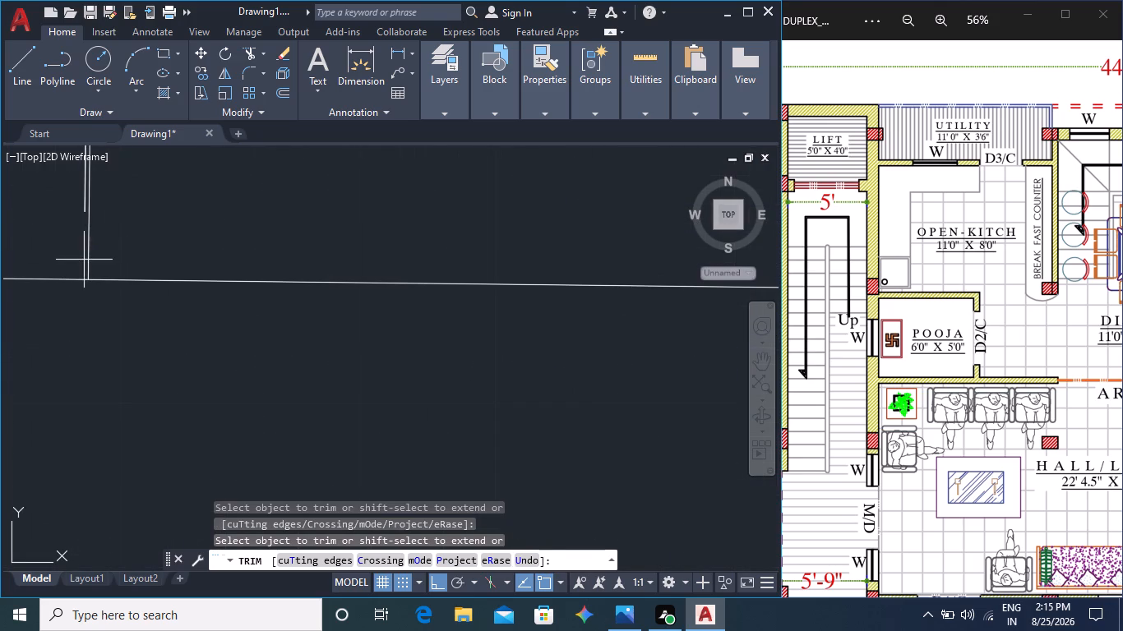
pyautogui.click(97, 247)
pyautogui.scroll(-4, 141, 222)
pyautogui.moveTo(141, 229); pyautogui.dragTo(124, 486, button='middle')
pyautogui.scroll(-1, 141, 234)
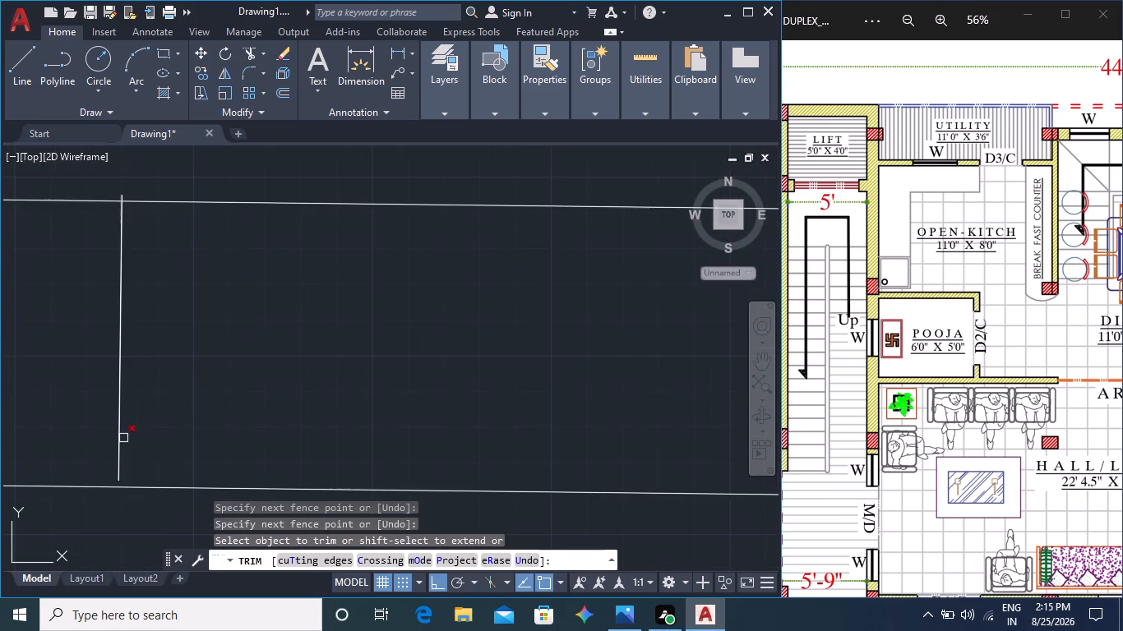
pyautogui.moveTo(140, 320); pyautogui.dragTo(170, 518, button='middle')
pyautogui.scroll(3, 158, 380)
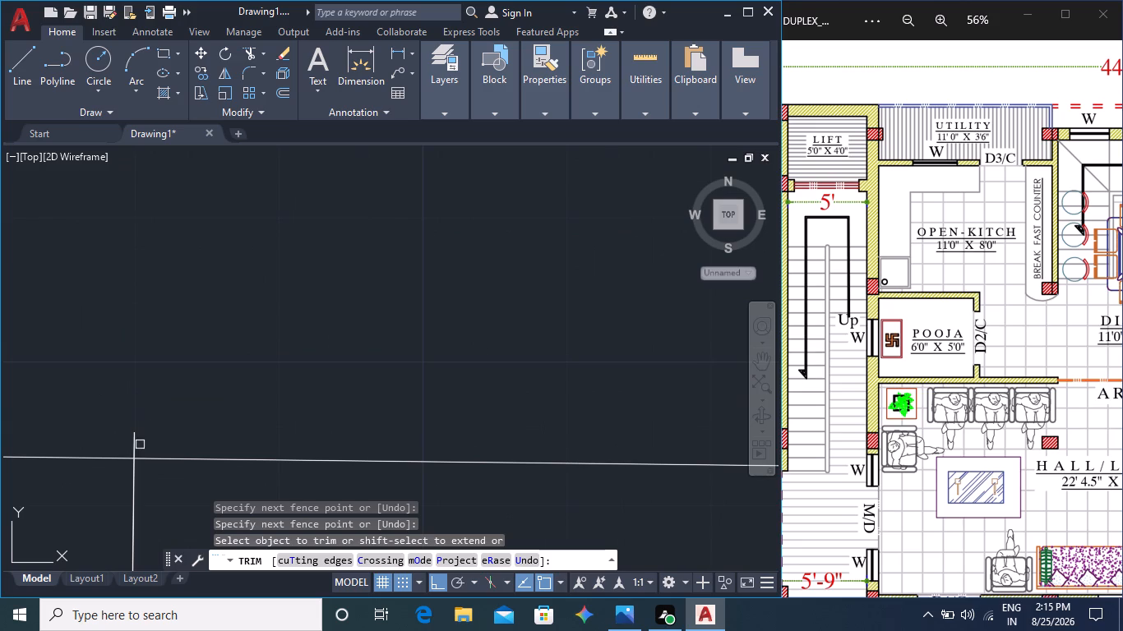
pyautogui.click(133, 452)
pyautogui.click(139, 447)
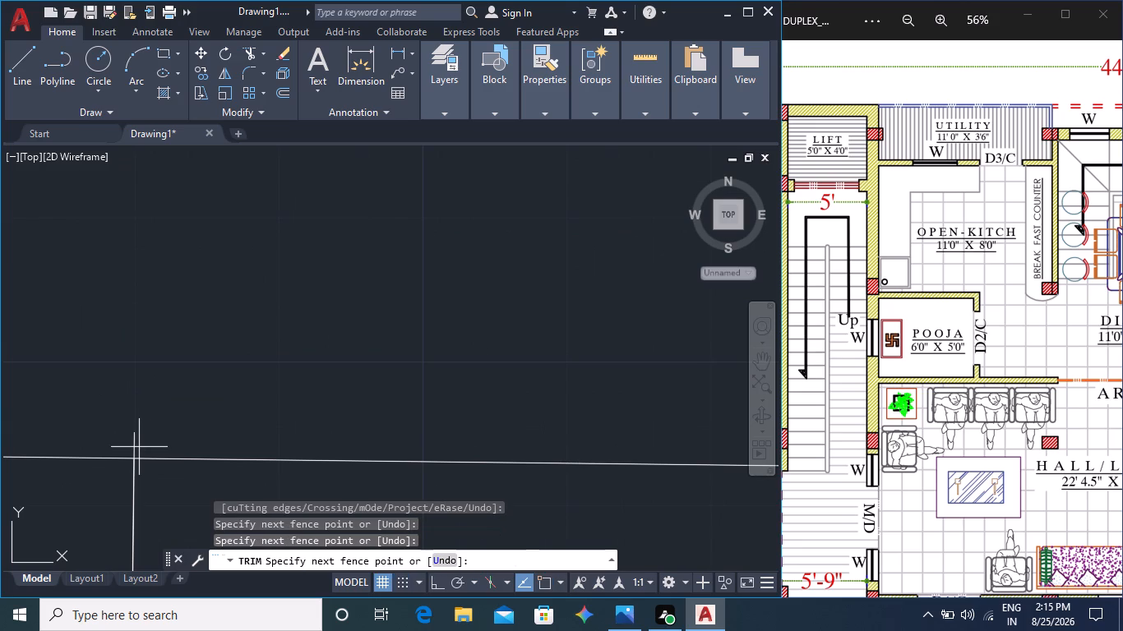
pyautogui.click(110, 433)
pyautogui.scroll(-2, 156, 435)
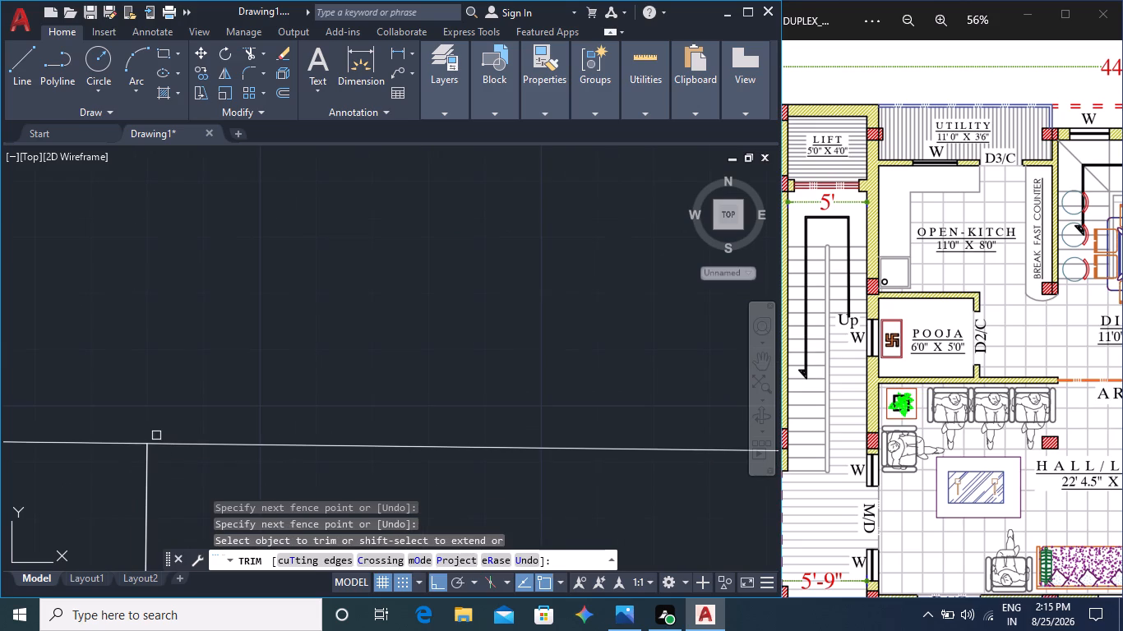
pyautogui.press('Escape')
pyautogui.press('Escape')
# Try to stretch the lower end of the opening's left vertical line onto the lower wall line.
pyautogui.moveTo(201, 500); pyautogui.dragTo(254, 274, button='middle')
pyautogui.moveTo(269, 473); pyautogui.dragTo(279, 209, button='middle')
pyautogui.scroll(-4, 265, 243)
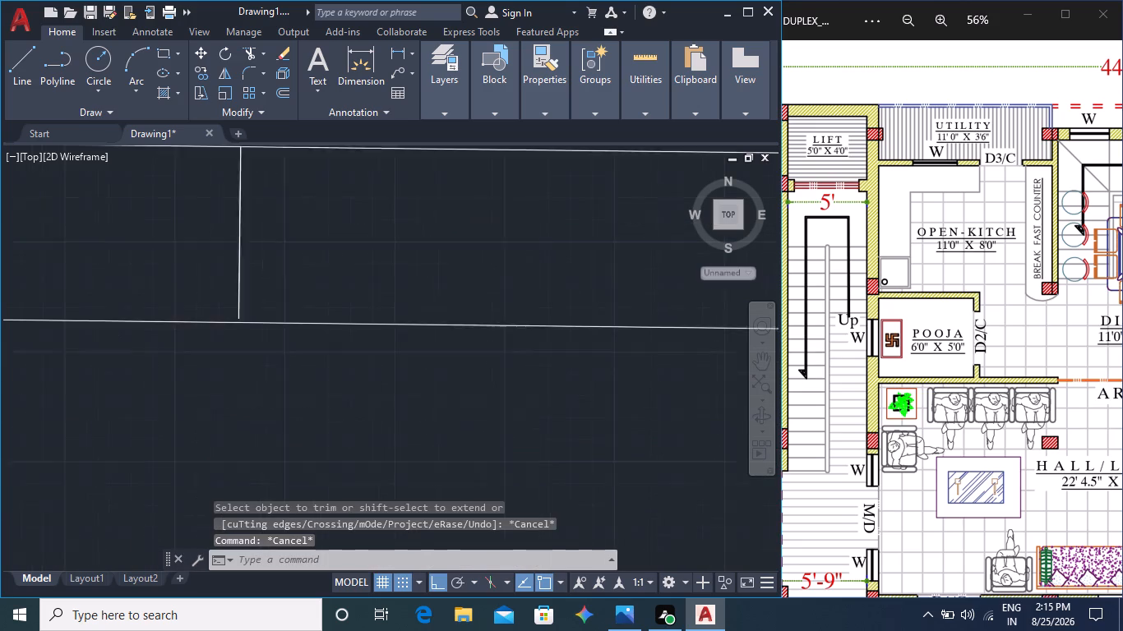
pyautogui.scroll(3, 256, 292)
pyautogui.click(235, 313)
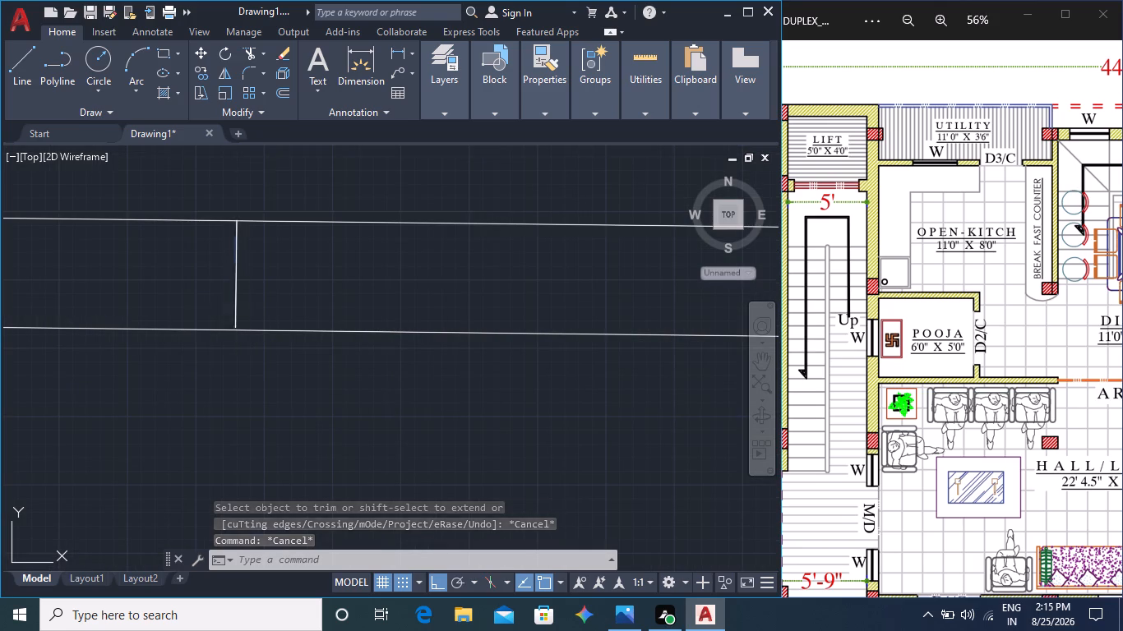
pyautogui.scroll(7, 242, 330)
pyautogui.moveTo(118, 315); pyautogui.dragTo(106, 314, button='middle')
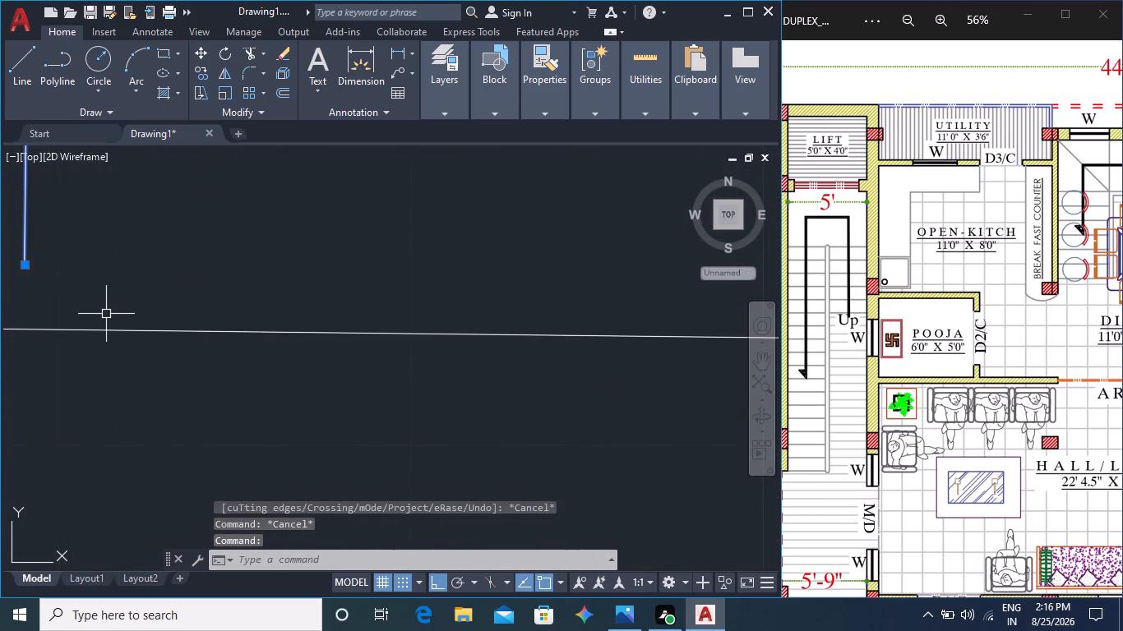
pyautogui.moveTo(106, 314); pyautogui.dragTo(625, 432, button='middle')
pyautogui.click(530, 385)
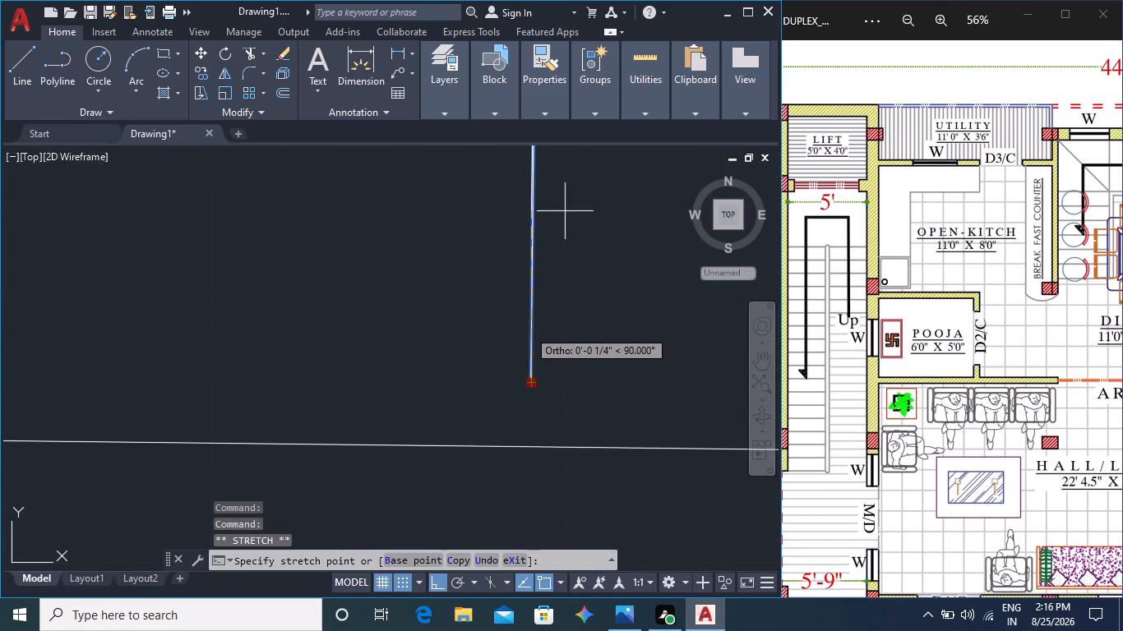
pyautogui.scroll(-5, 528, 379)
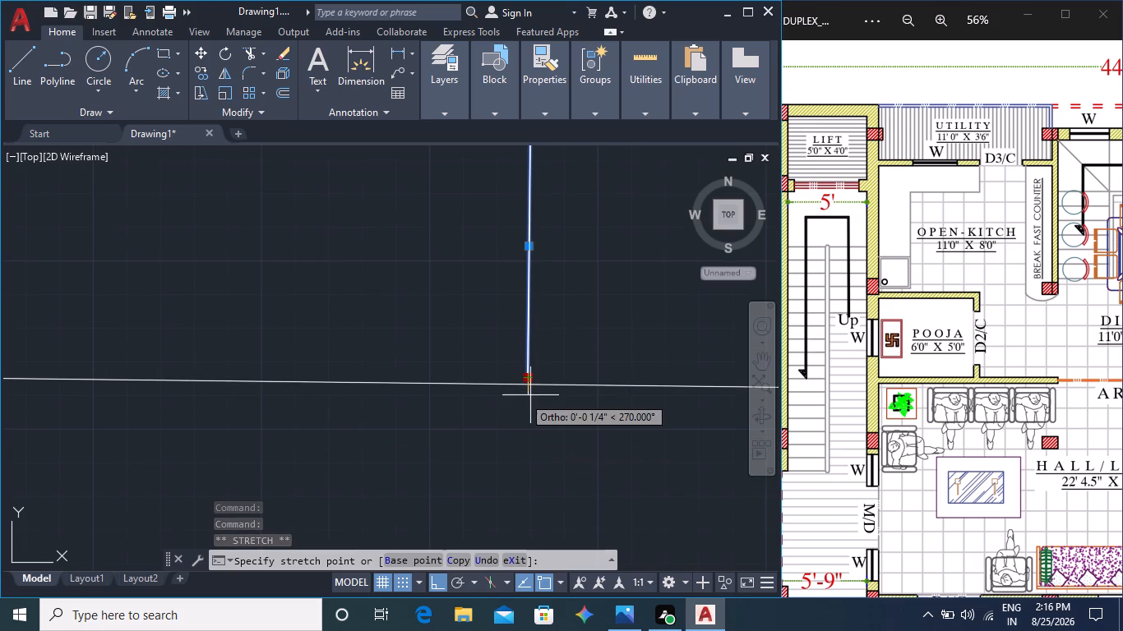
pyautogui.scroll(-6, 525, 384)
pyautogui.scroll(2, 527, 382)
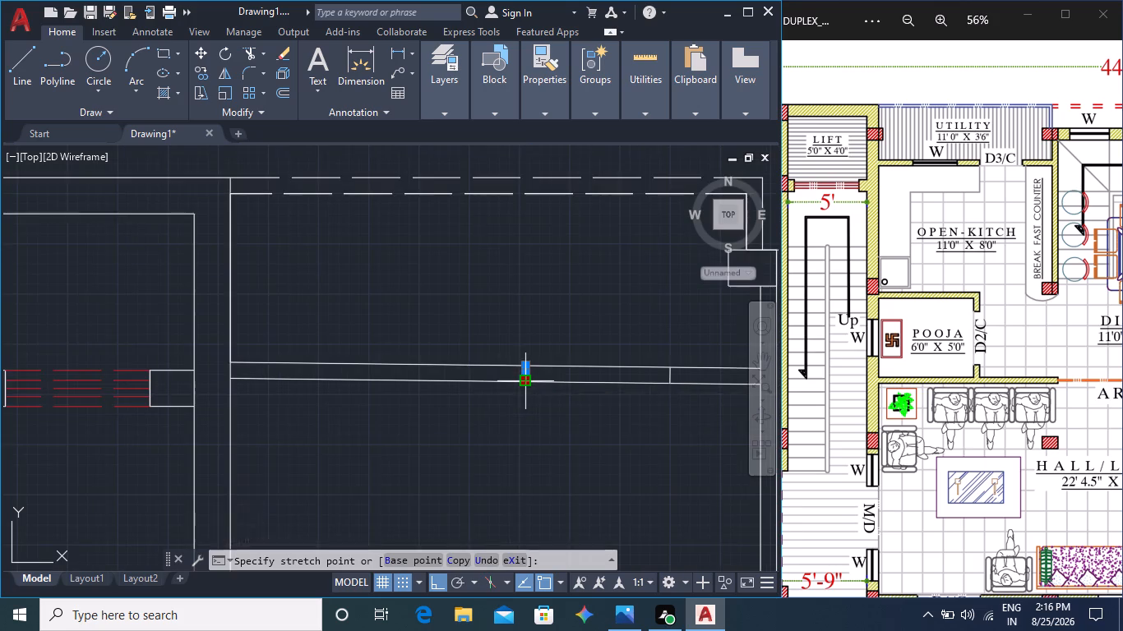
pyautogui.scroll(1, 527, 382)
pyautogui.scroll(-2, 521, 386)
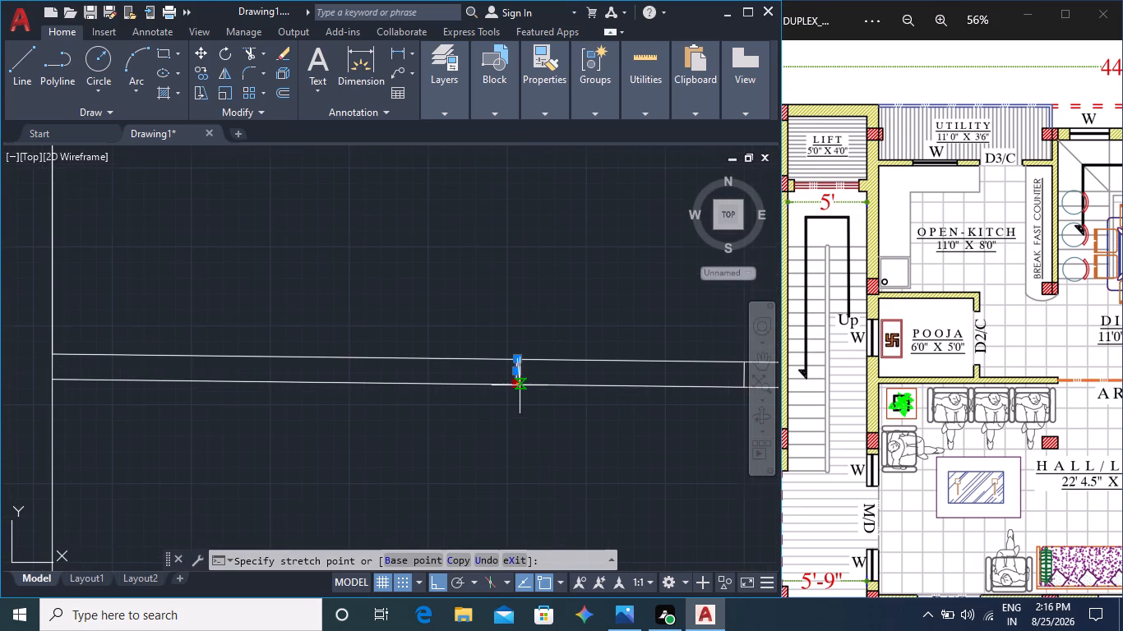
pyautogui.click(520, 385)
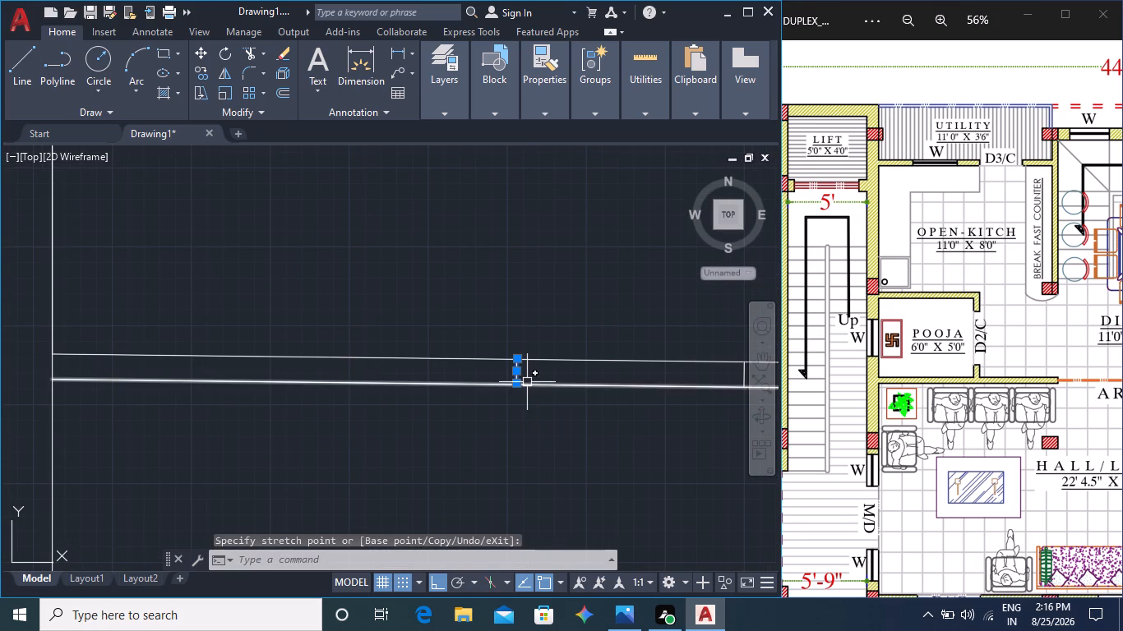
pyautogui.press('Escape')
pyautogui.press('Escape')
# Stretch the lower end of the opening's left vertical line straight down to meet the lower wall line.
pyautogui.scroll(4, 525, 383)
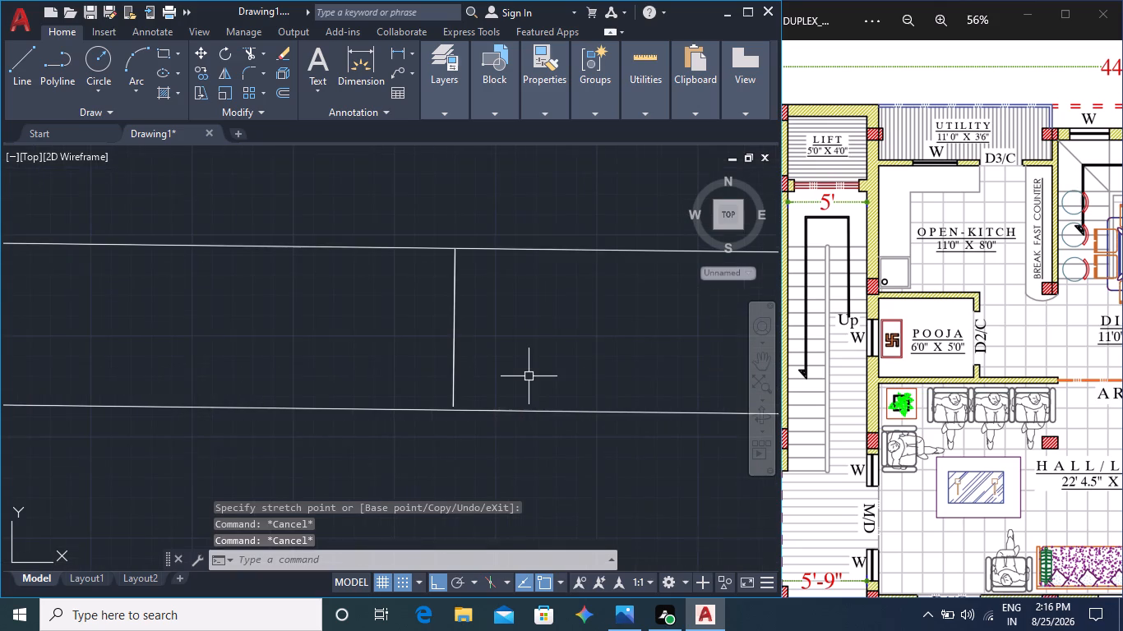
pyautogui.scroll(1, 529, 376)
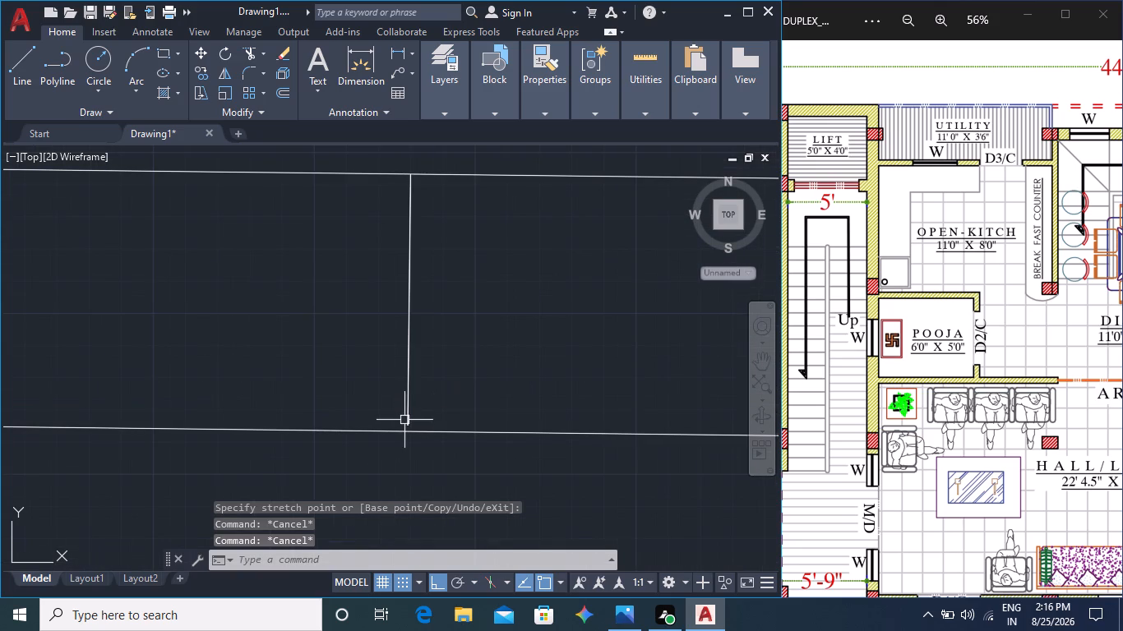
pyautogui.click(410, 417)
pyautogui.click(409, 427)
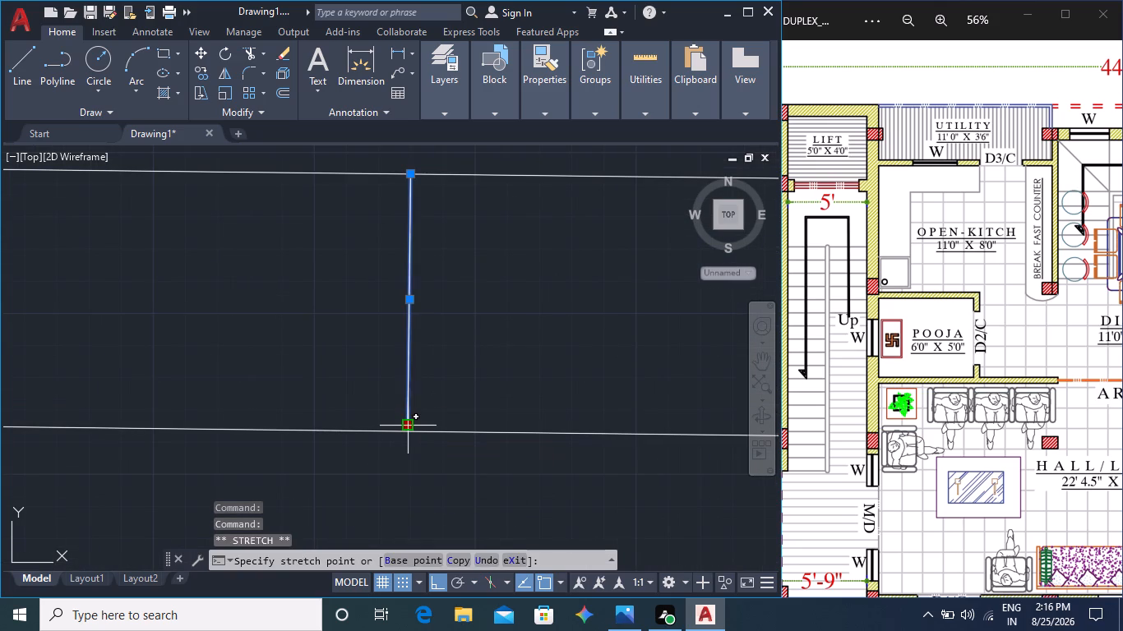
pyautogui.click(409, 433)
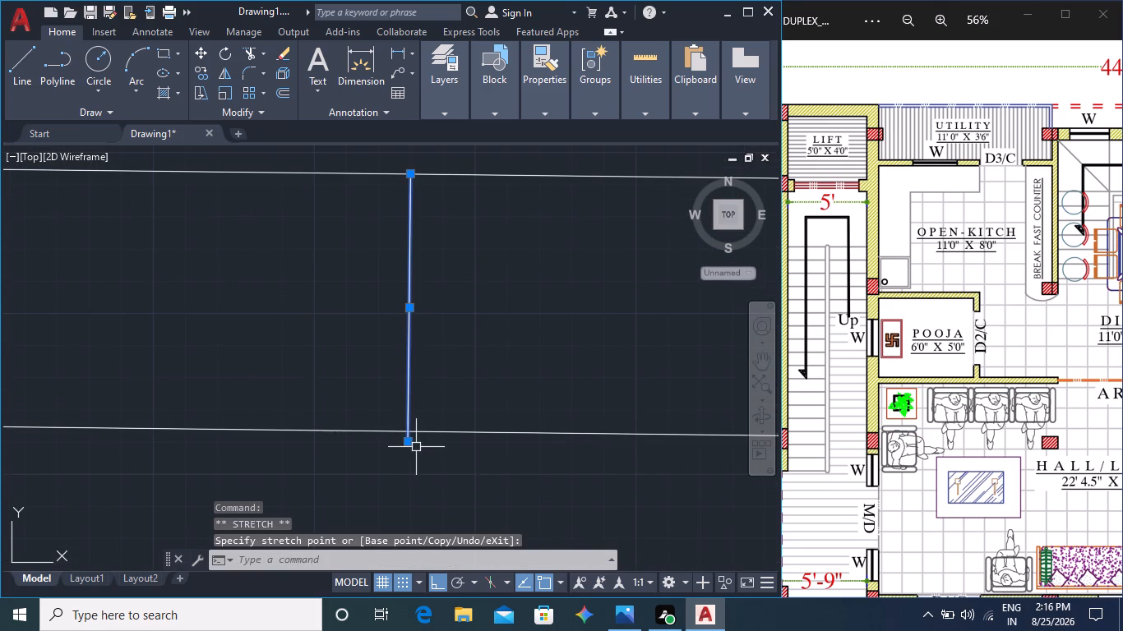
pyautogui.click(409, 444)
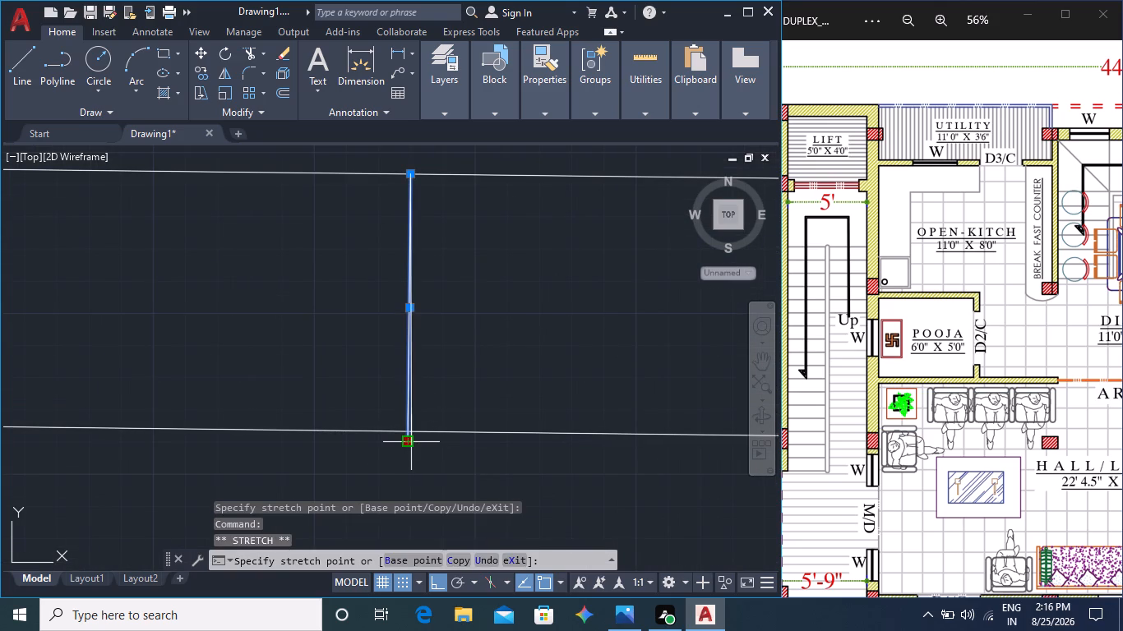
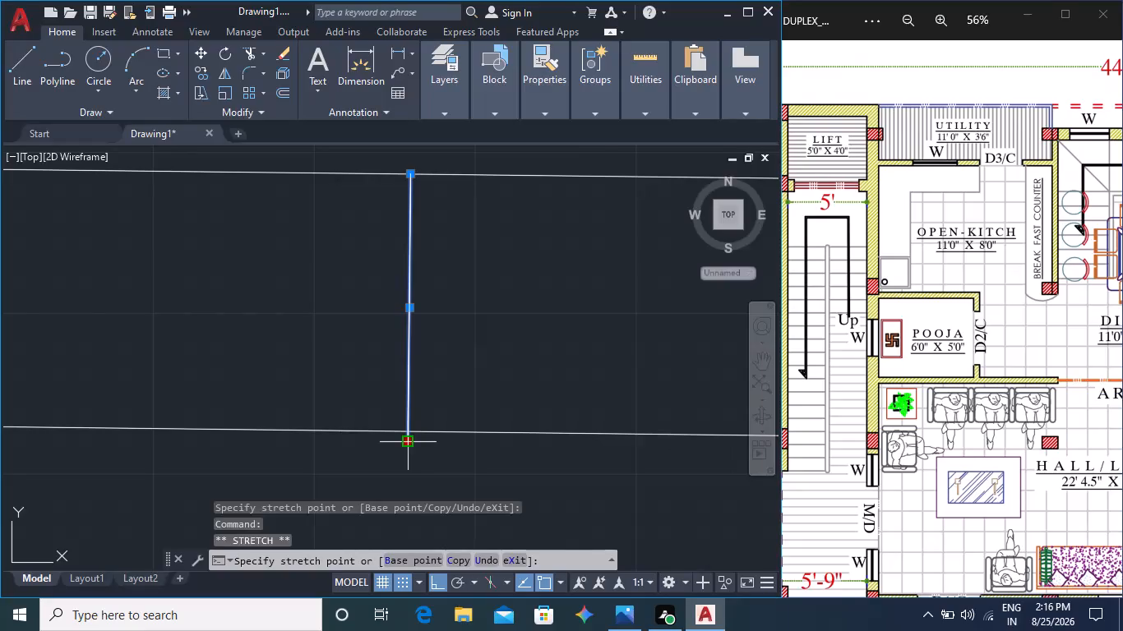
# Abandon the stretch and erase the left vertical line of the utility-kitchen wall opening.
pyautogui.press('Delete')
pyautogui.scroll(-3, 489, 387)
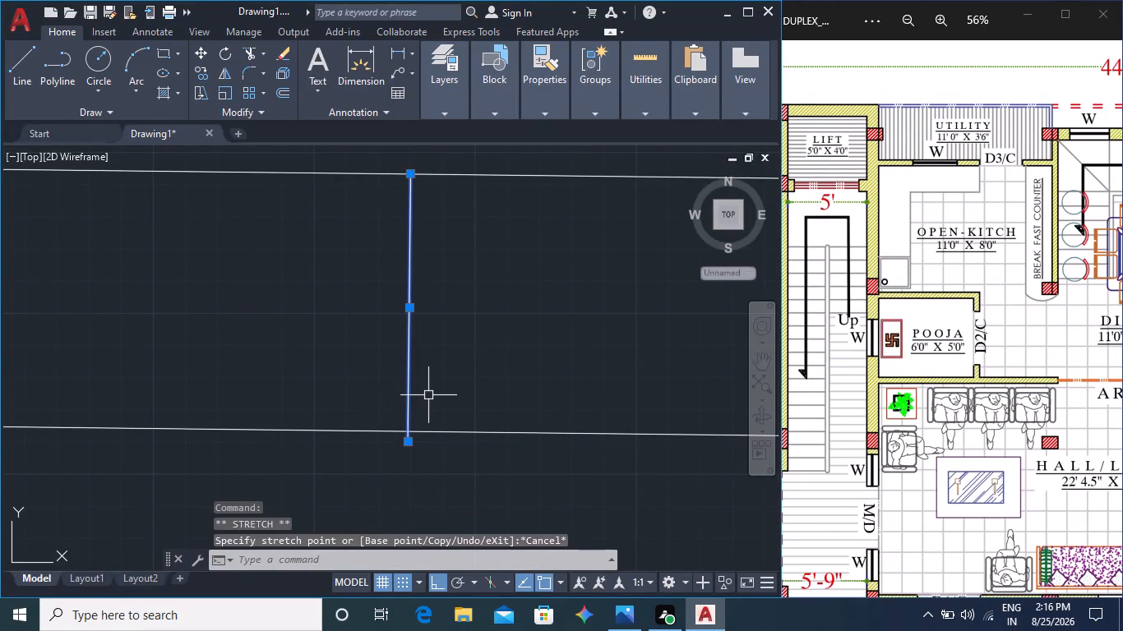
pyautogui.scroll(-1, 489, 387)
pyautogui.click(478, 380)
pyautogui.press('Delete')
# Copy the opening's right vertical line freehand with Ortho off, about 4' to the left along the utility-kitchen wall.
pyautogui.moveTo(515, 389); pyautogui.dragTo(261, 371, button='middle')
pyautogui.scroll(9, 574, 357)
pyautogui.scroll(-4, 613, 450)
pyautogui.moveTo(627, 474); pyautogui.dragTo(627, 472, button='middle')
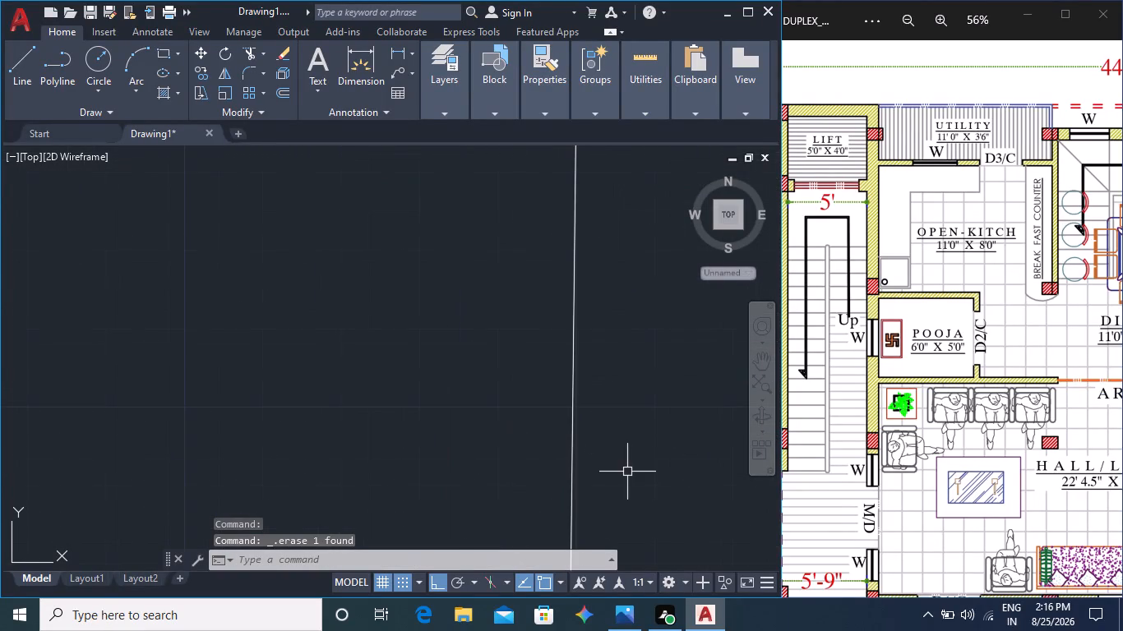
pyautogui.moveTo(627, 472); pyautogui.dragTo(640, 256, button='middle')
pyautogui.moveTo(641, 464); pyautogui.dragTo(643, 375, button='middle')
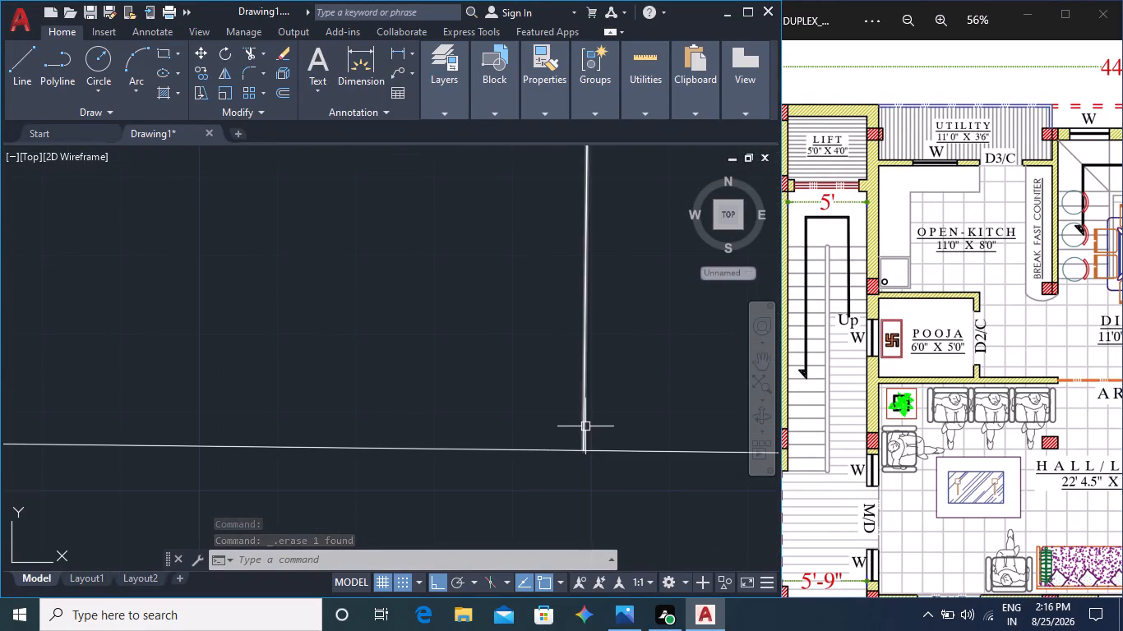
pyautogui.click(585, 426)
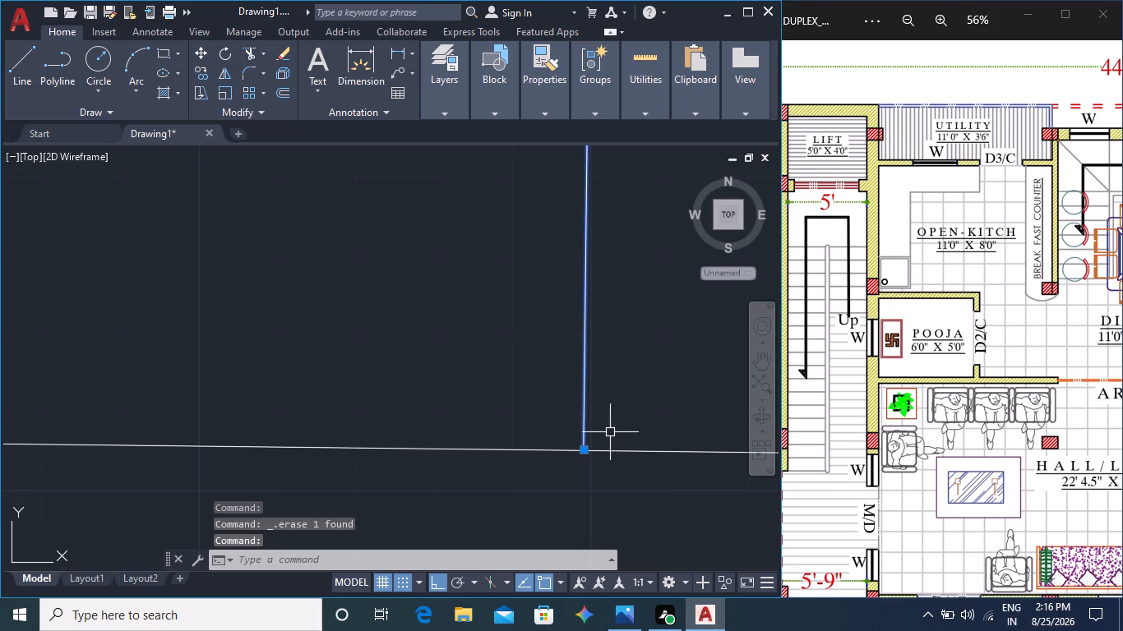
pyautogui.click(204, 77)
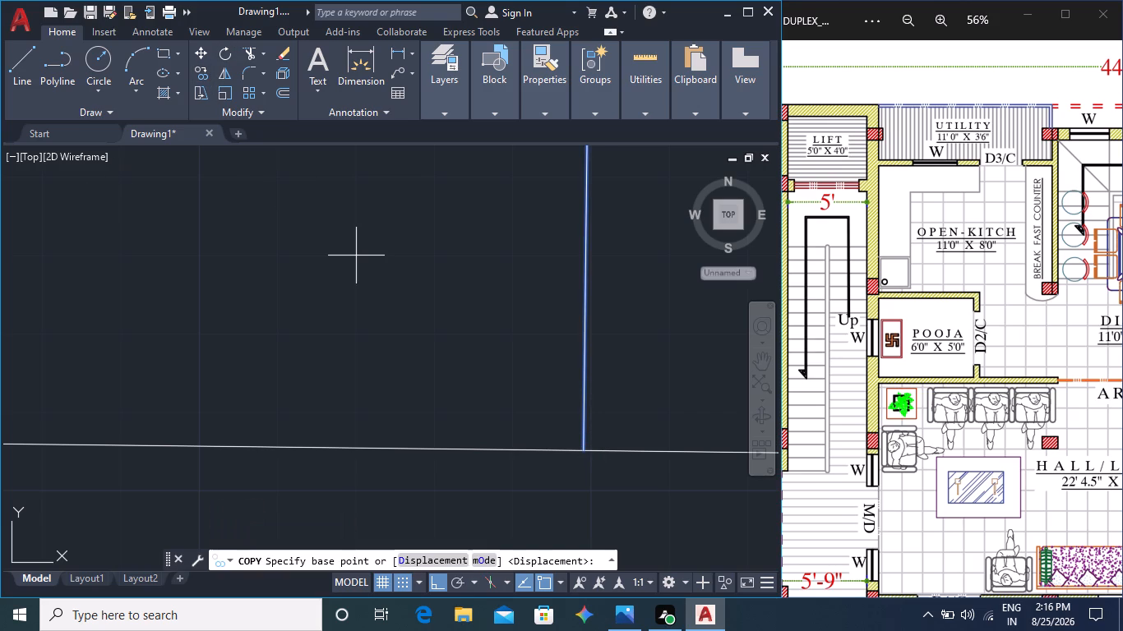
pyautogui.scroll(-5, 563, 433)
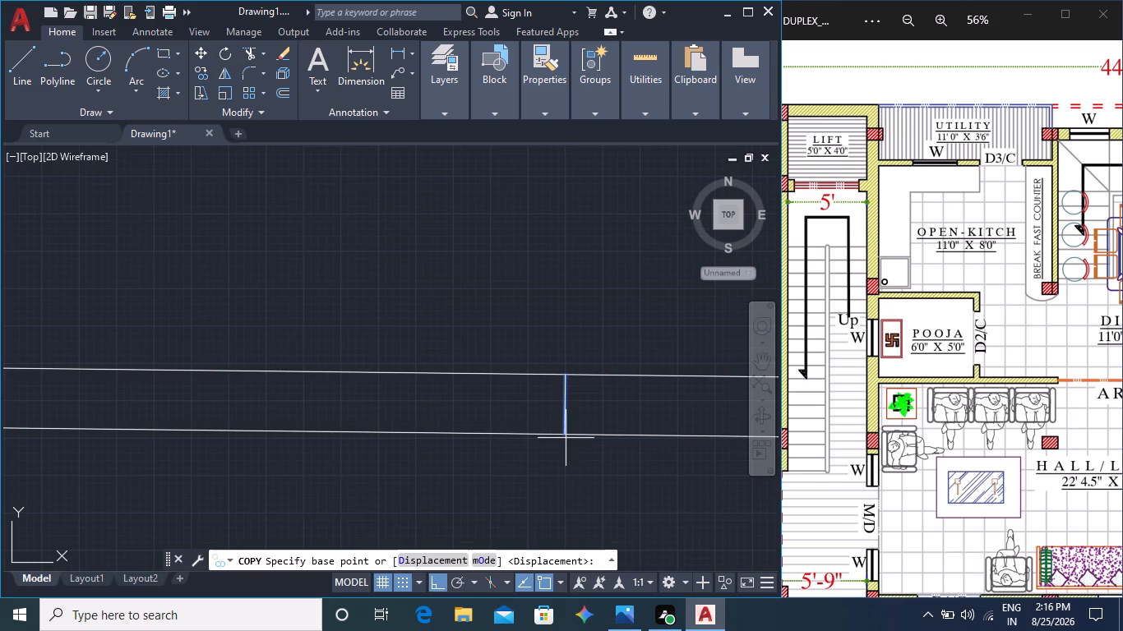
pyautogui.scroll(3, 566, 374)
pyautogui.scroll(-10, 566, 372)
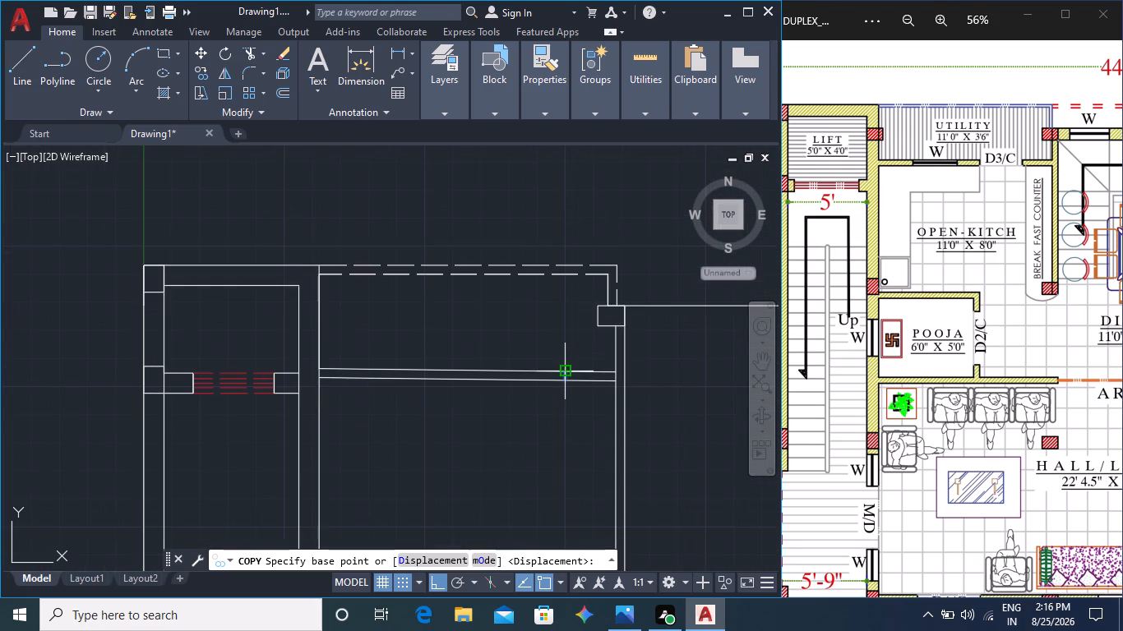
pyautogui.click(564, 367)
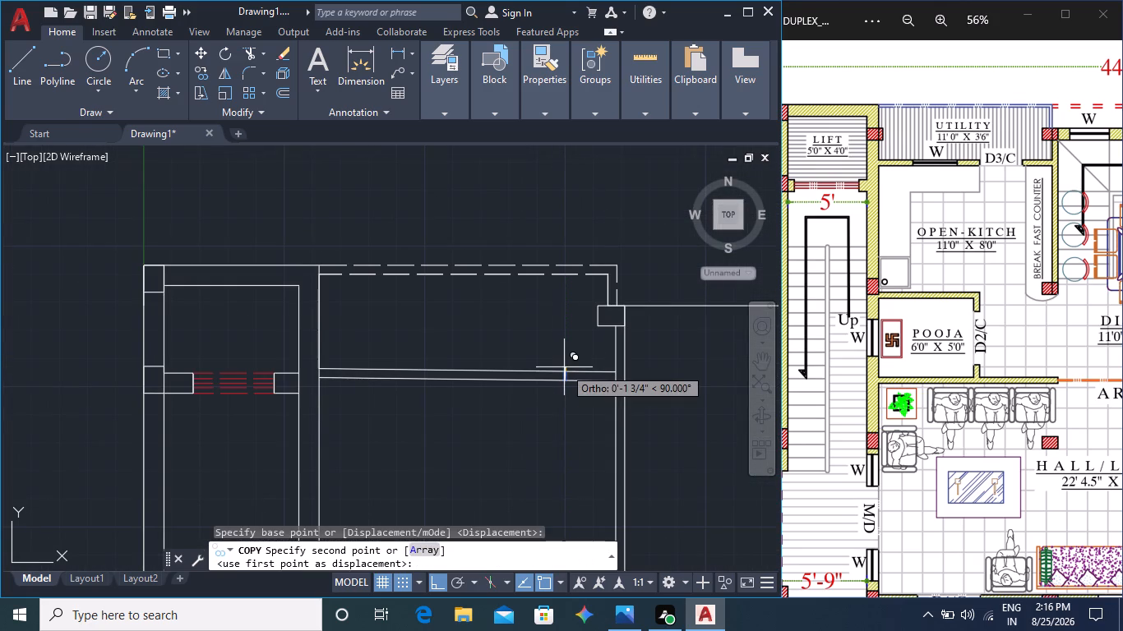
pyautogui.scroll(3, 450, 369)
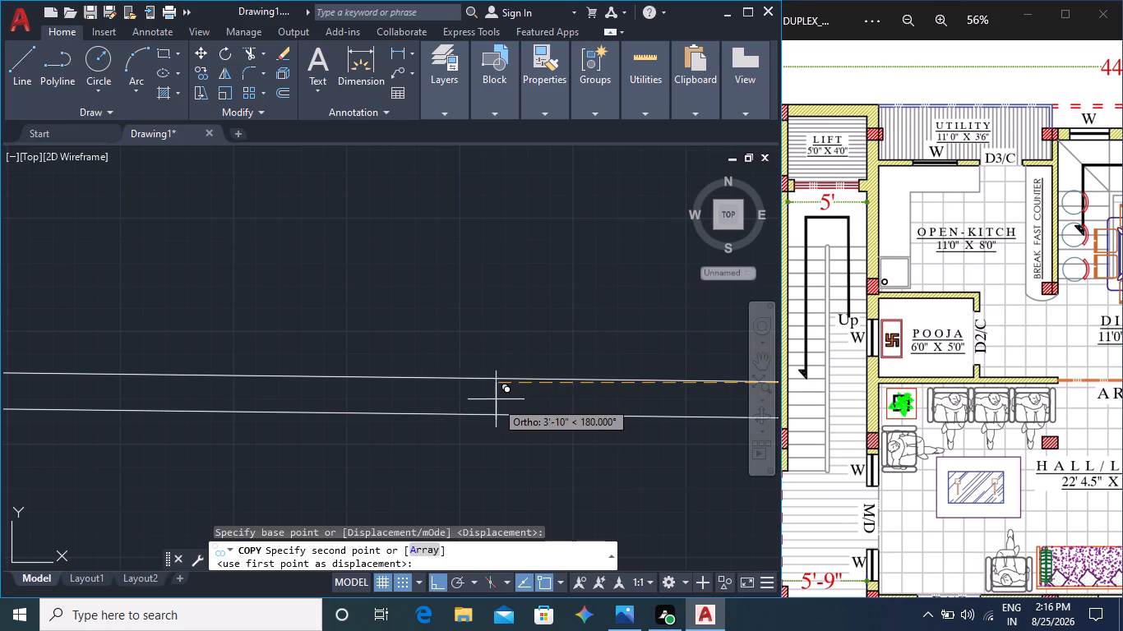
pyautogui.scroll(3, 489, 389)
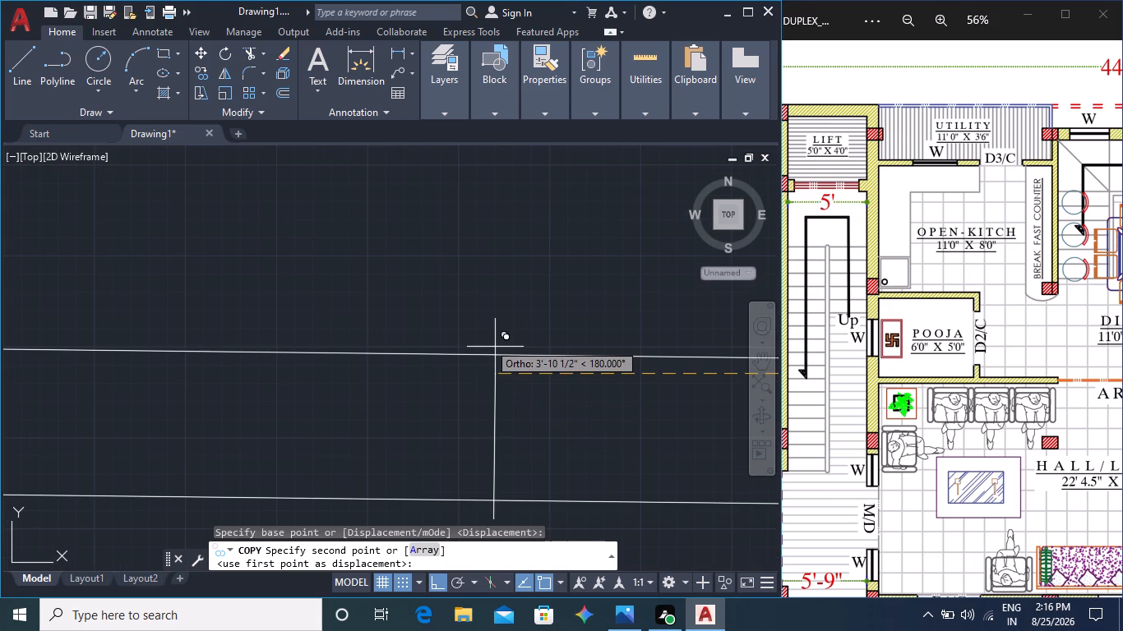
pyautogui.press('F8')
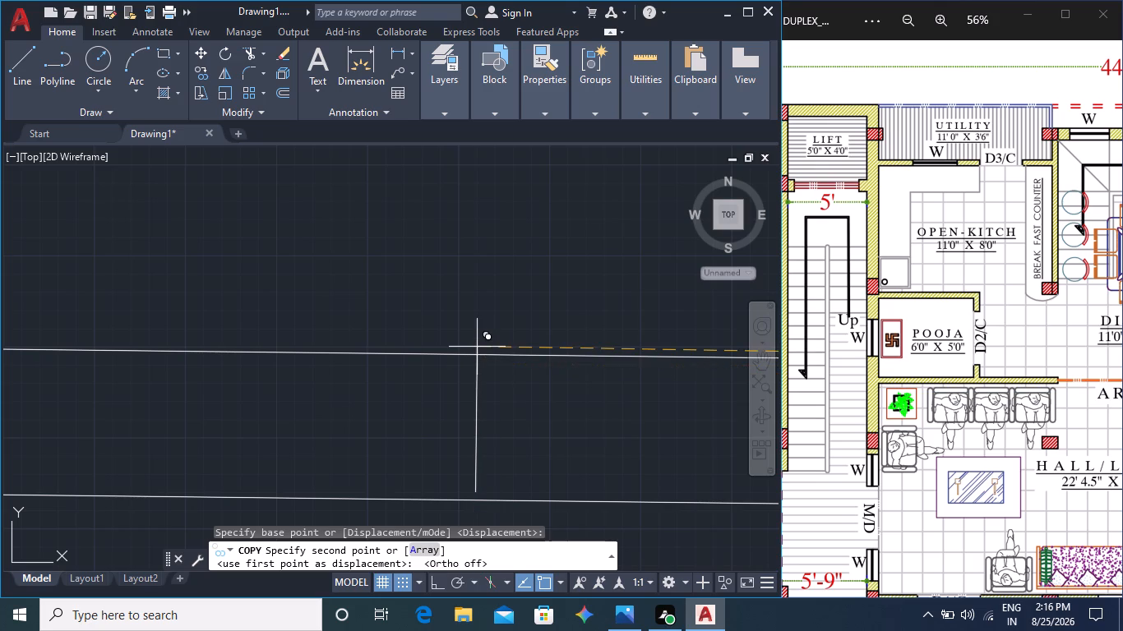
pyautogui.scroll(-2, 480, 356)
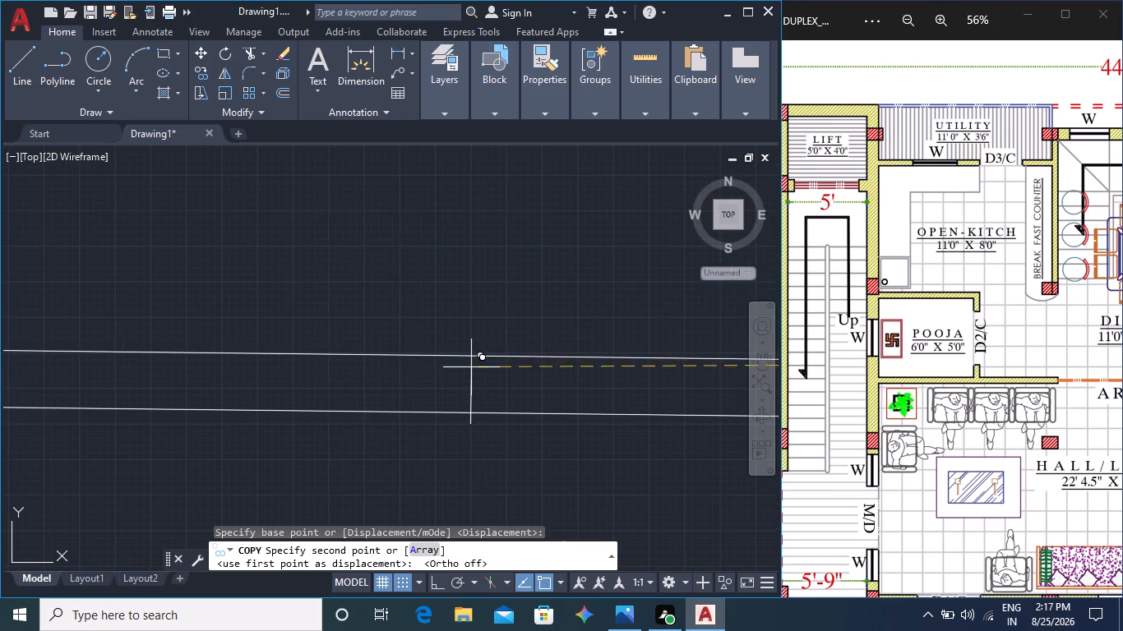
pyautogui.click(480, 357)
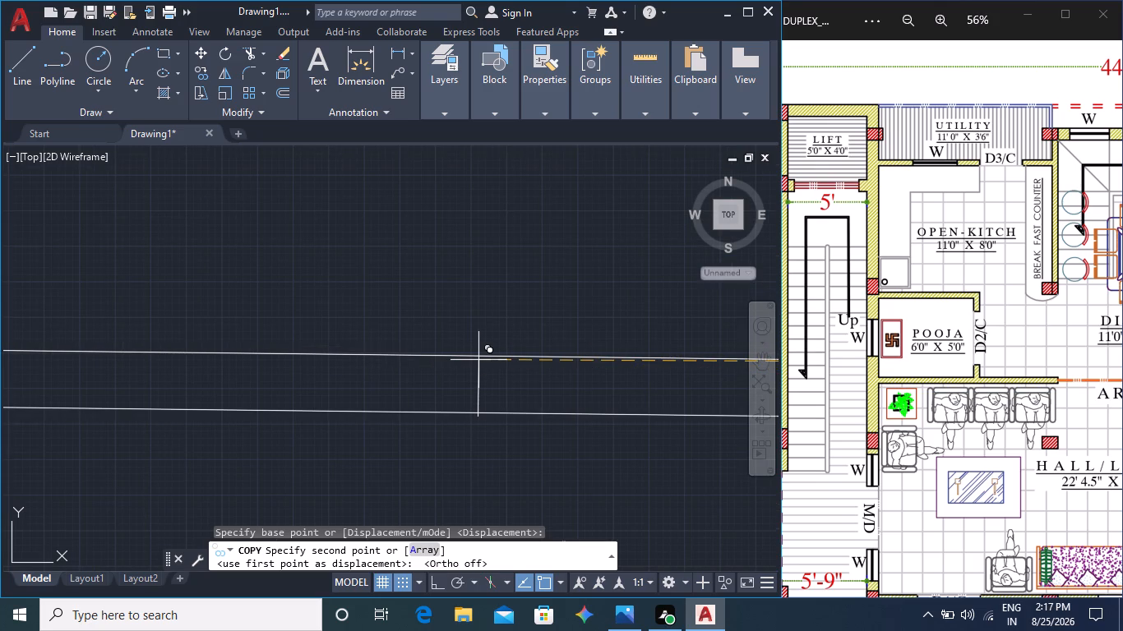
# Turn Ortho back on and object snap off, and end the copy.
pyautogui.scroll(2, 498, 345)
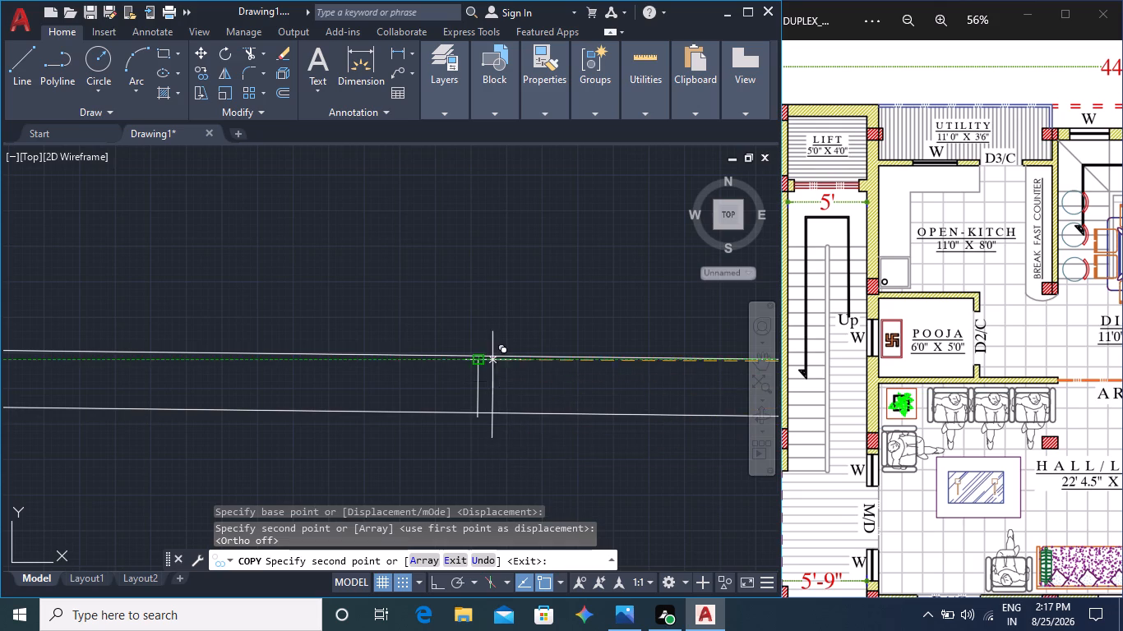
pyautogui.scroll(2, 498, 345)
pyautogui.scroll(-5, 498, 347)
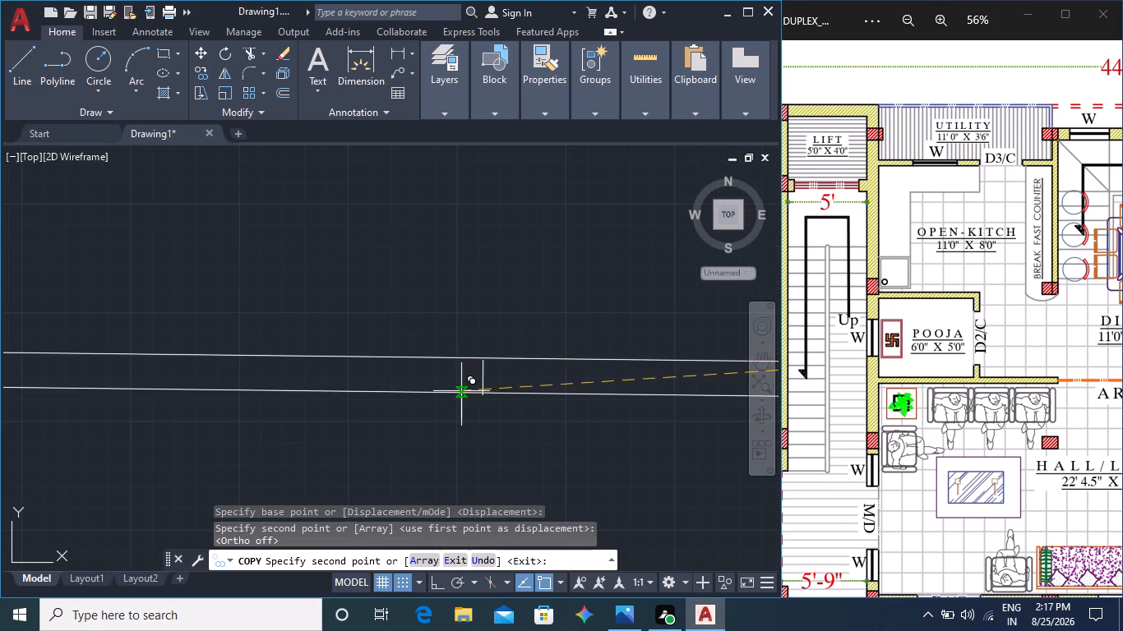
pyautogui.scroll(-3, 462, 393)
pyautogui.press('F8')
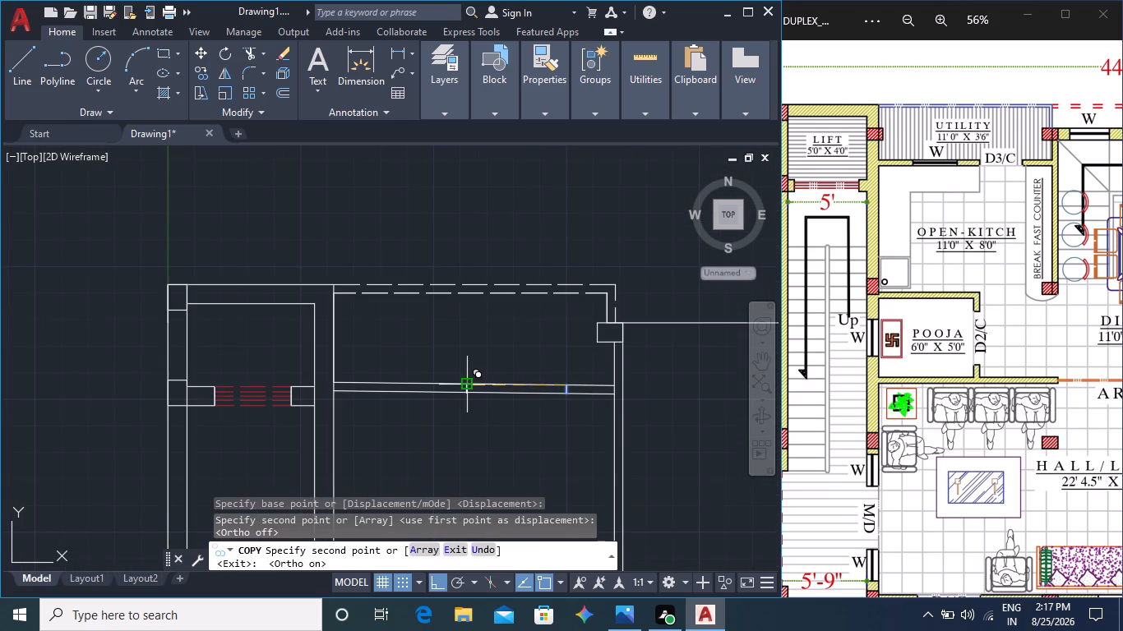
pyautogui.press('F3')
pyautogui.press("'")
pyautogui.press('Return')
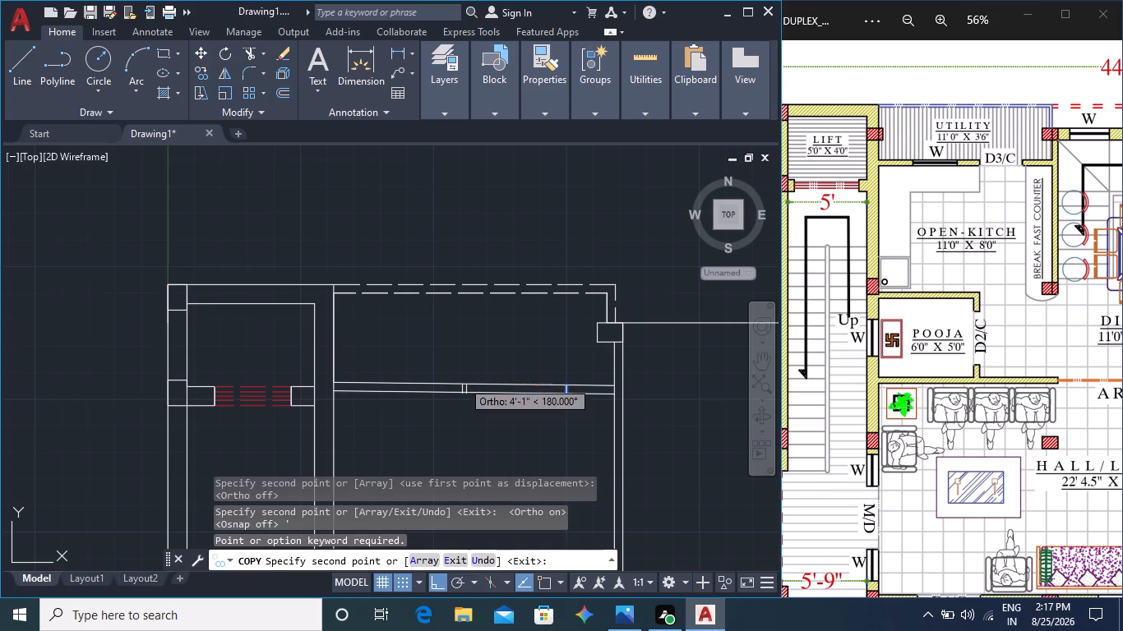
pyautogui.press('space')
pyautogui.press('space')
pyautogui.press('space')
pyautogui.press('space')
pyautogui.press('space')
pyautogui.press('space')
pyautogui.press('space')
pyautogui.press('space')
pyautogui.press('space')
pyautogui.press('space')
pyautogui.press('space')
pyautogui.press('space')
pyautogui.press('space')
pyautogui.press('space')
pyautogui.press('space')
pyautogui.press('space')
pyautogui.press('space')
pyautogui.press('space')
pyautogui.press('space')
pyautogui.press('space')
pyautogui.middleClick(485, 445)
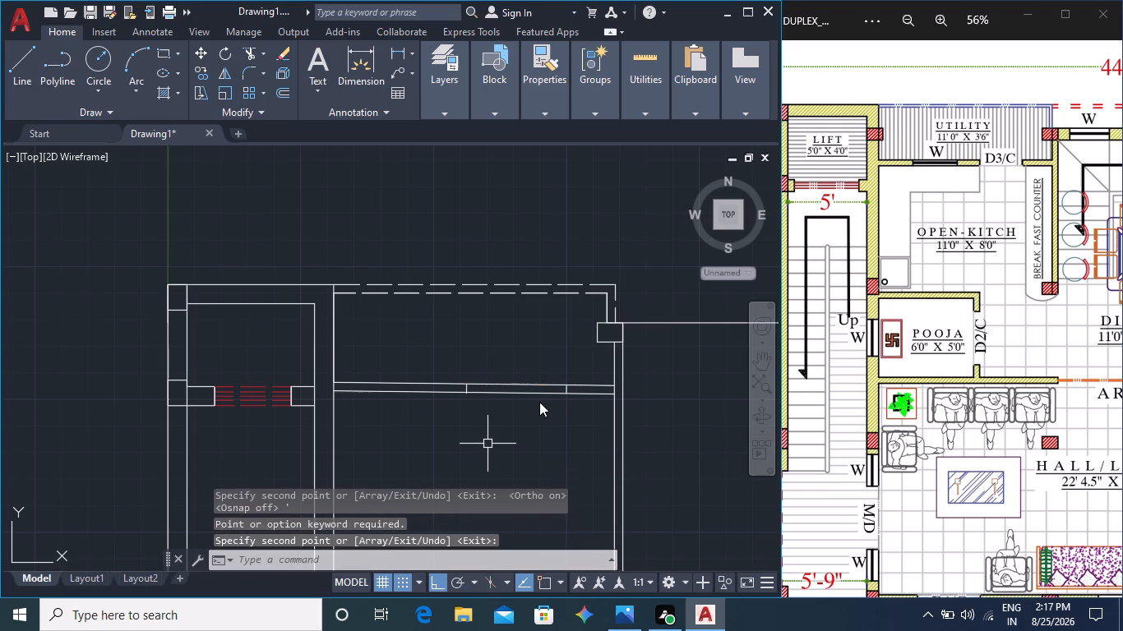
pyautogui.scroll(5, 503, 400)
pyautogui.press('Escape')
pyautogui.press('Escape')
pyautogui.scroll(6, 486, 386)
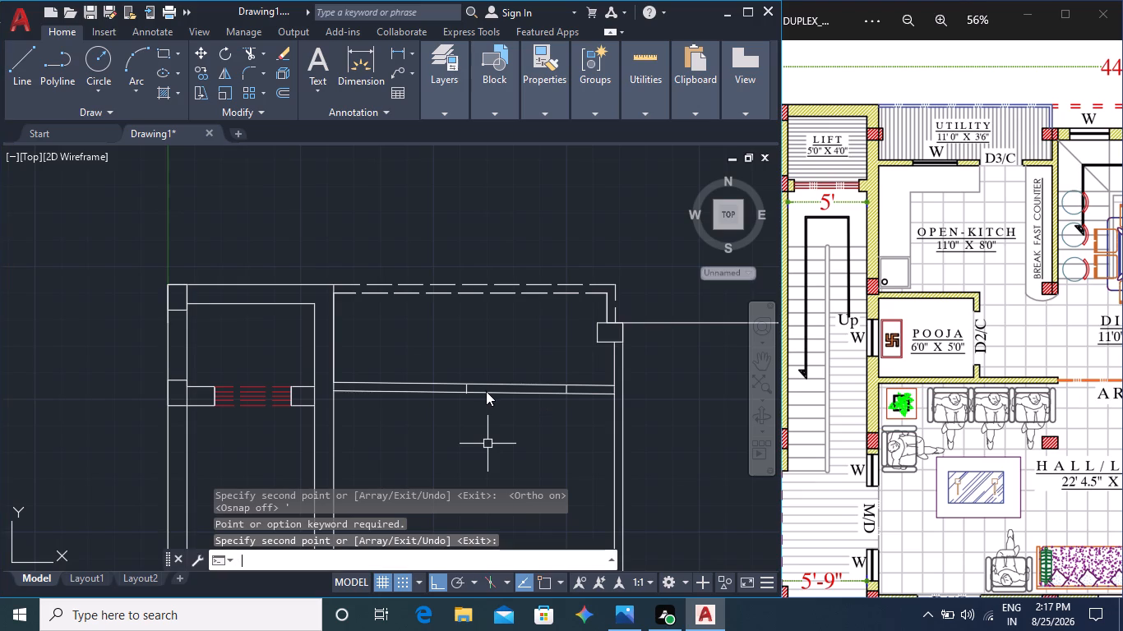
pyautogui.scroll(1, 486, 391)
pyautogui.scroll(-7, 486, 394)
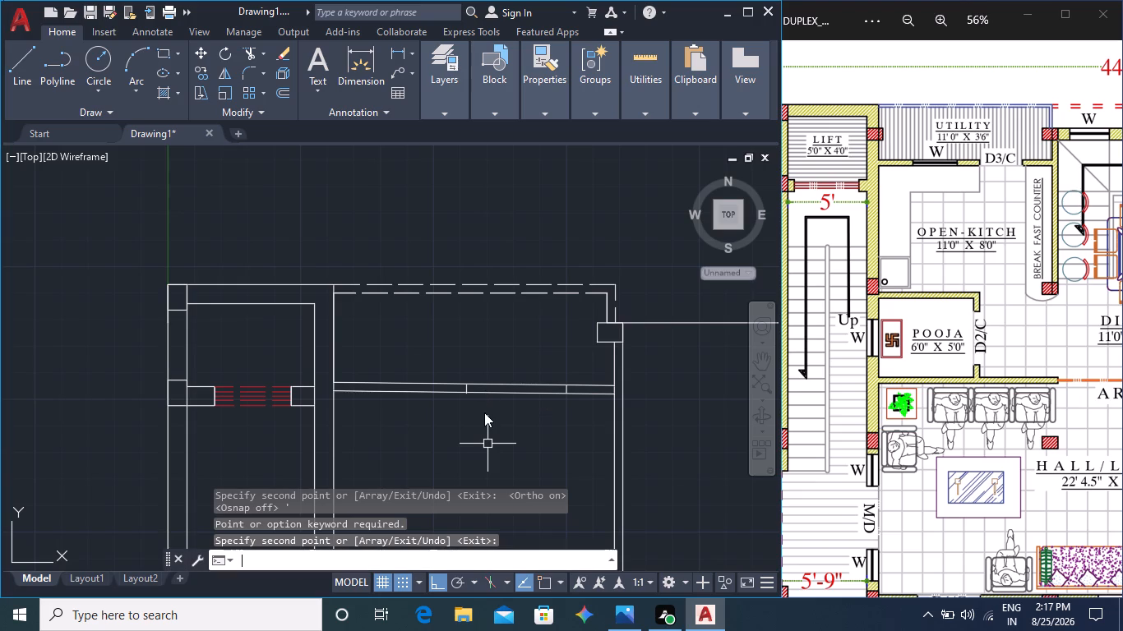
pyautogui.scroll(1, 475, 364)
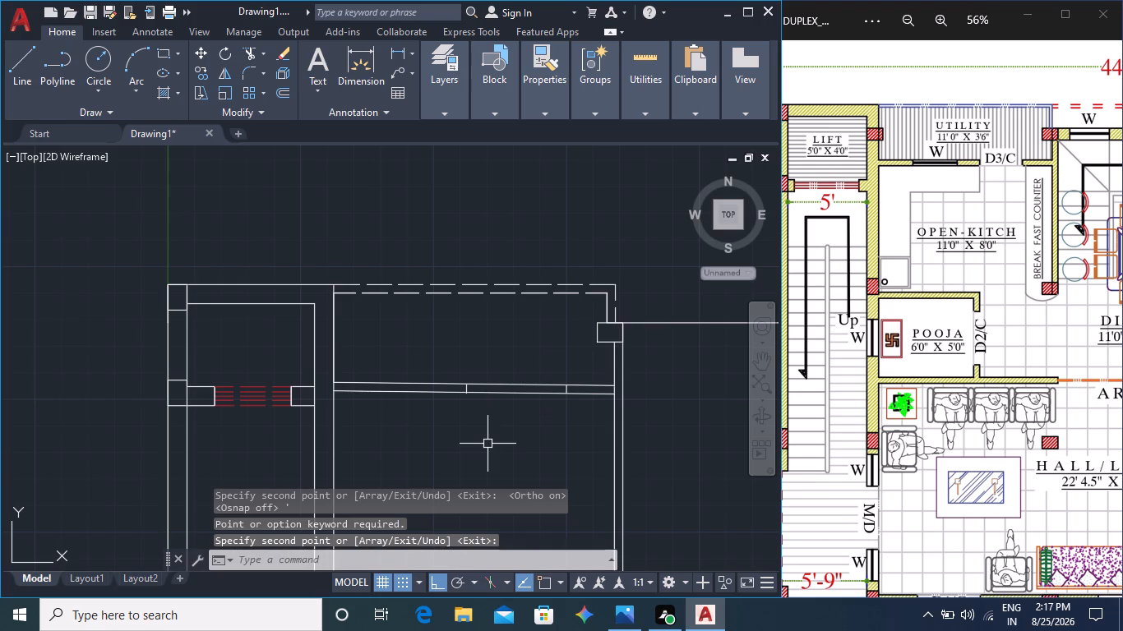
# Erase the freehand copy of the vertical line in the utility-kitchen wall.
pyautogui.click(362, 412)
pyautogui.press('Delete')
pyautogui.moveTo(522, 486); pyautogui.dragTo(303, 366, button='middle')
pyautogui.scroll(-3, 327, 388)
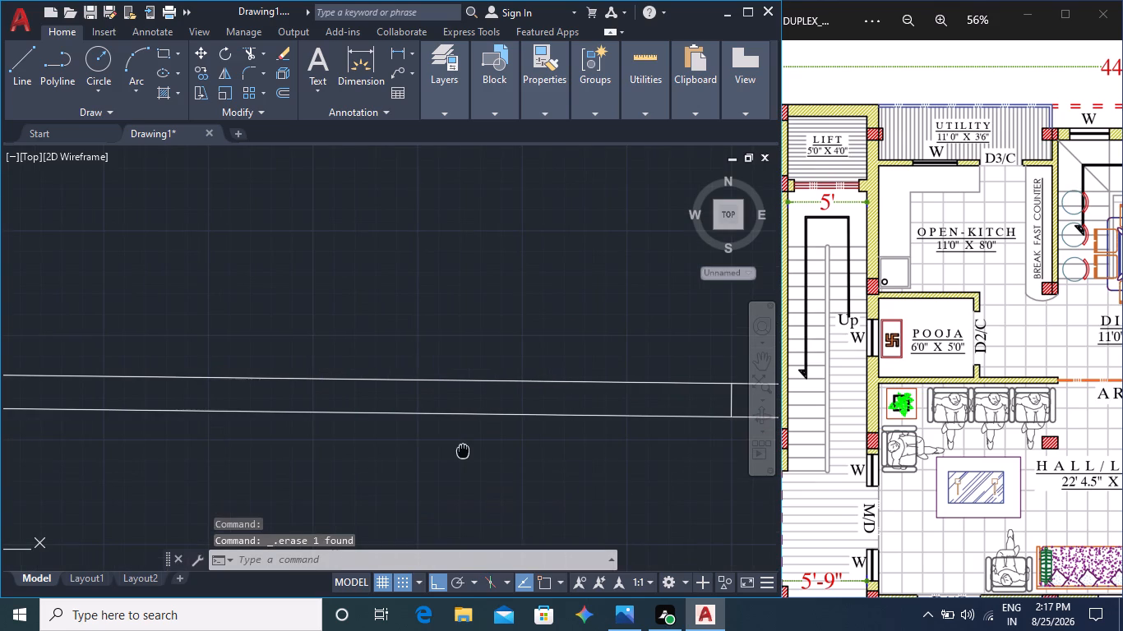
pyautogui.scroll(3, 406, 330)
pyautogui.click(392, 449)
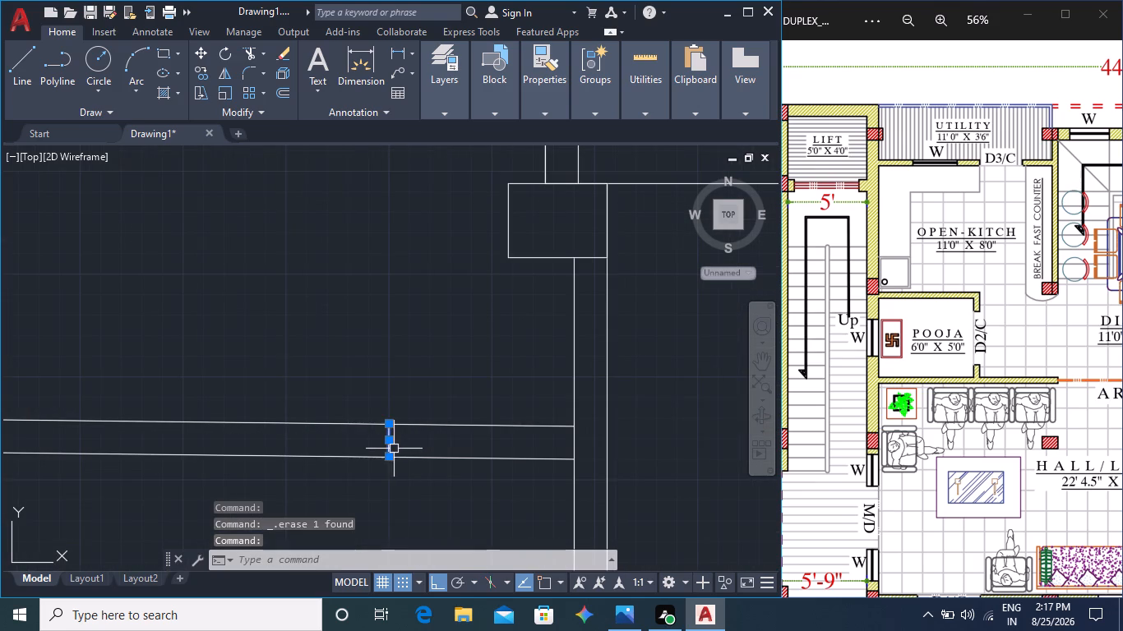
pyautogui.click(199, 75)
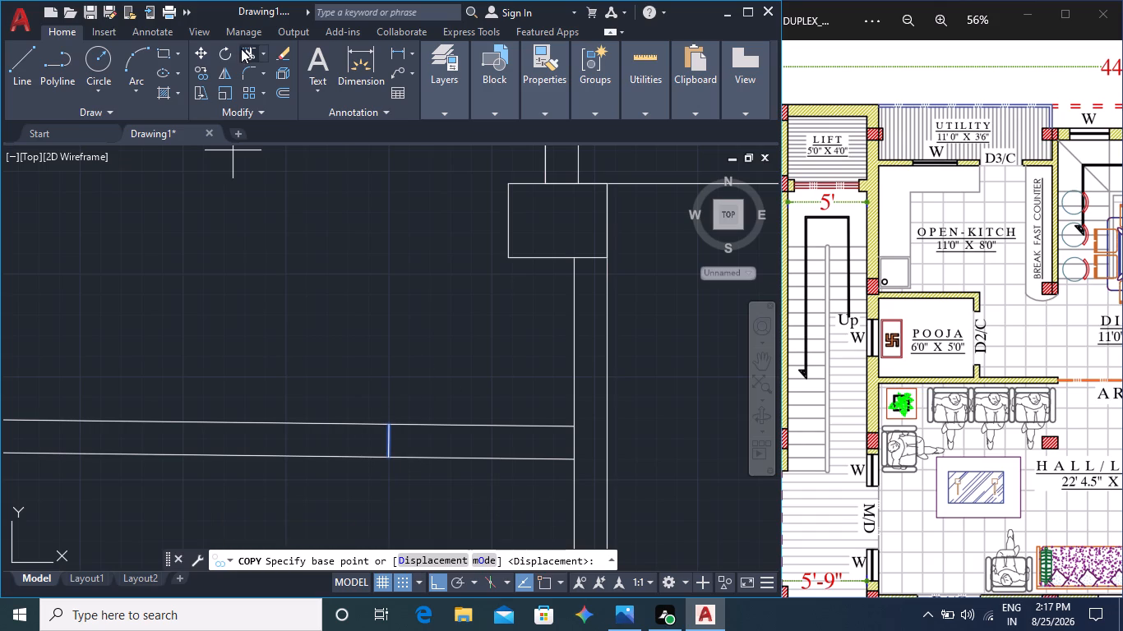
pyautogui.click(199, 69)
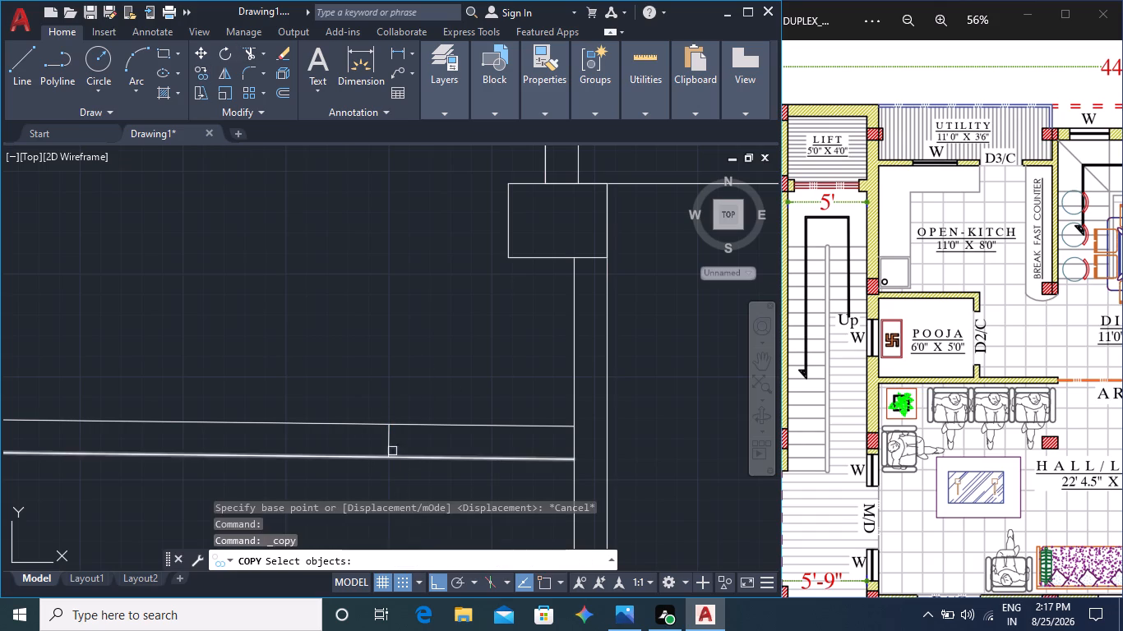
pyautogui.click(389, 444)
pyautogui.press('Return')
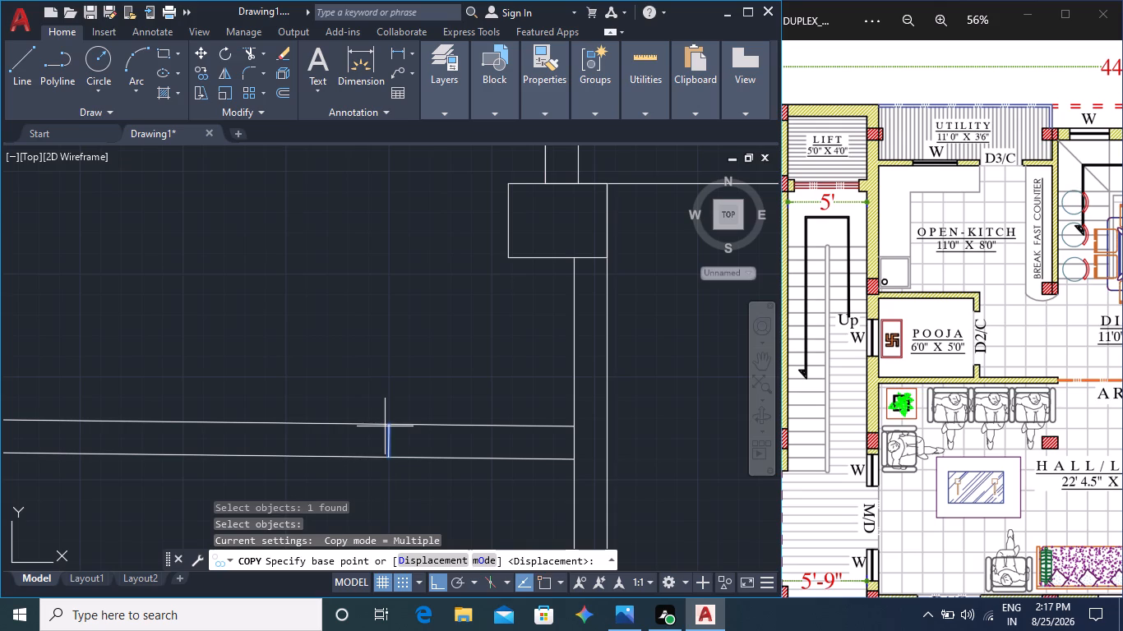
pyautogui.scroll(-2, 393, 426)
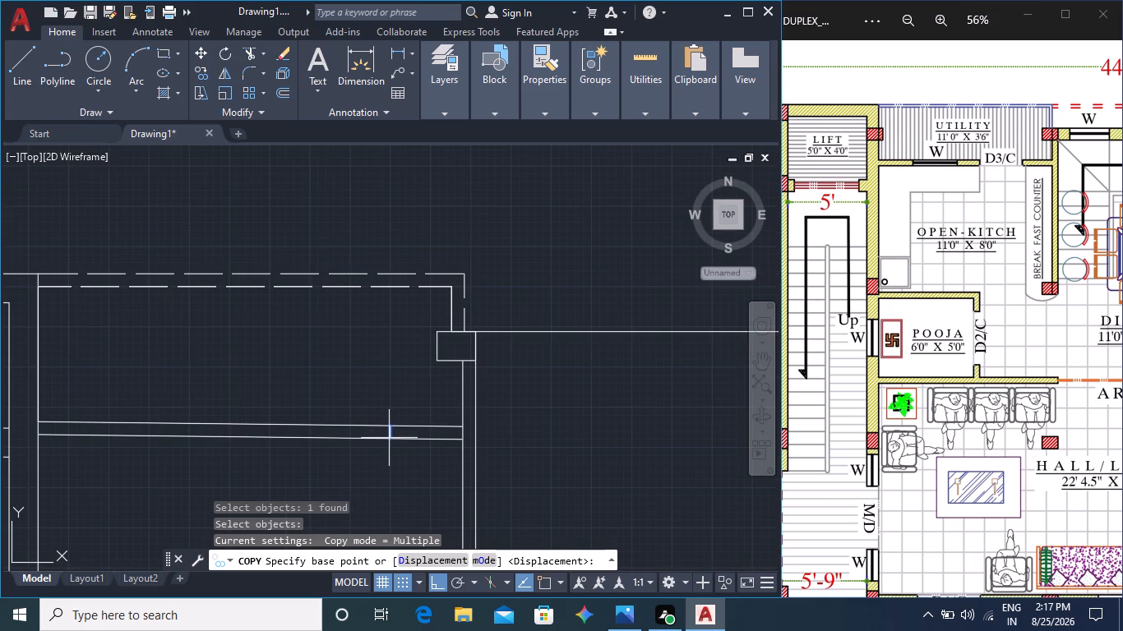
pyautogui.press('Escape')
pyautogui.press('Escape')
# Copy the opening's right vertical line 3' to the left along the utility-kitchen wall, using its lower end as base point.
pyautogui.moveTo(414, 452); pyautogui.dragTo(530, 403, button='middle')
pyautogui.scroll(2, 524, 386)
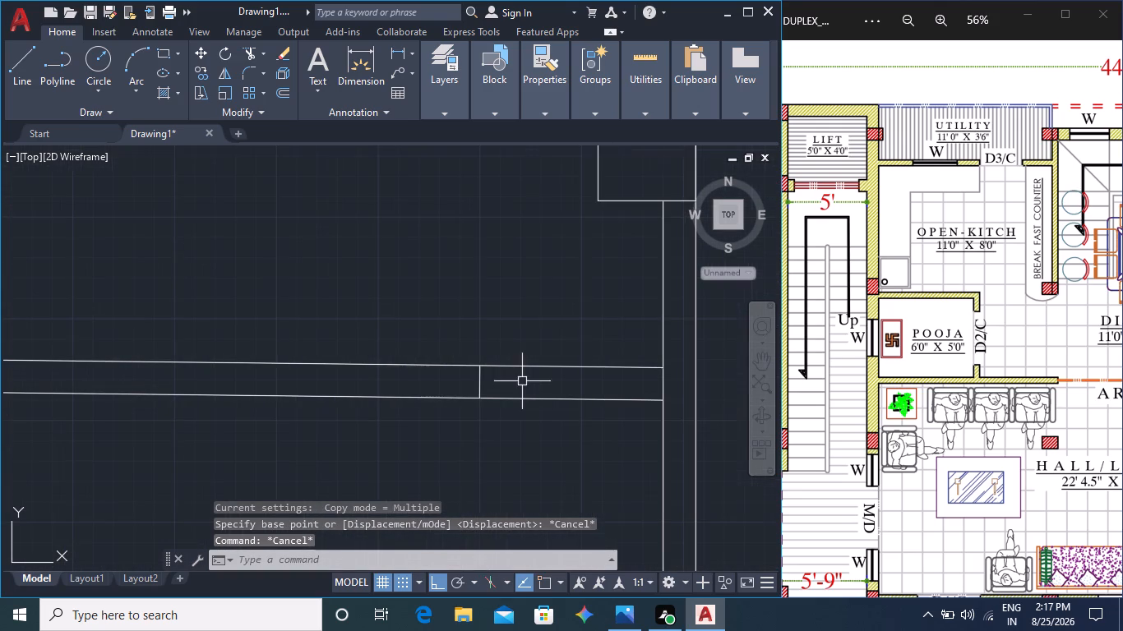
pyautogui.click(481, 385)
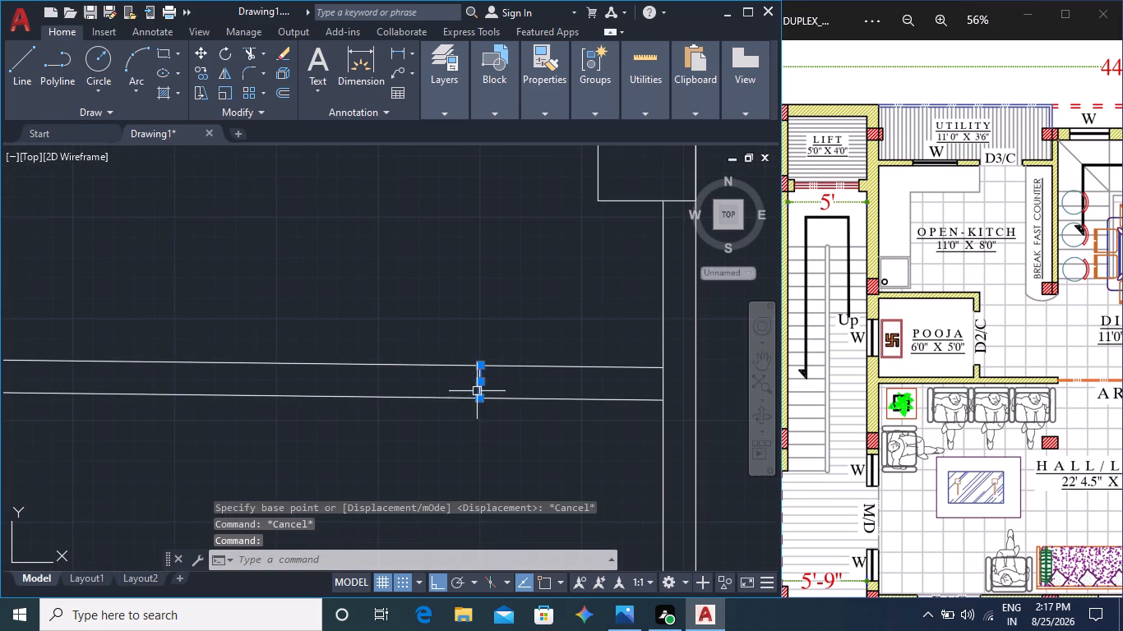
pyautogui.press('Return')
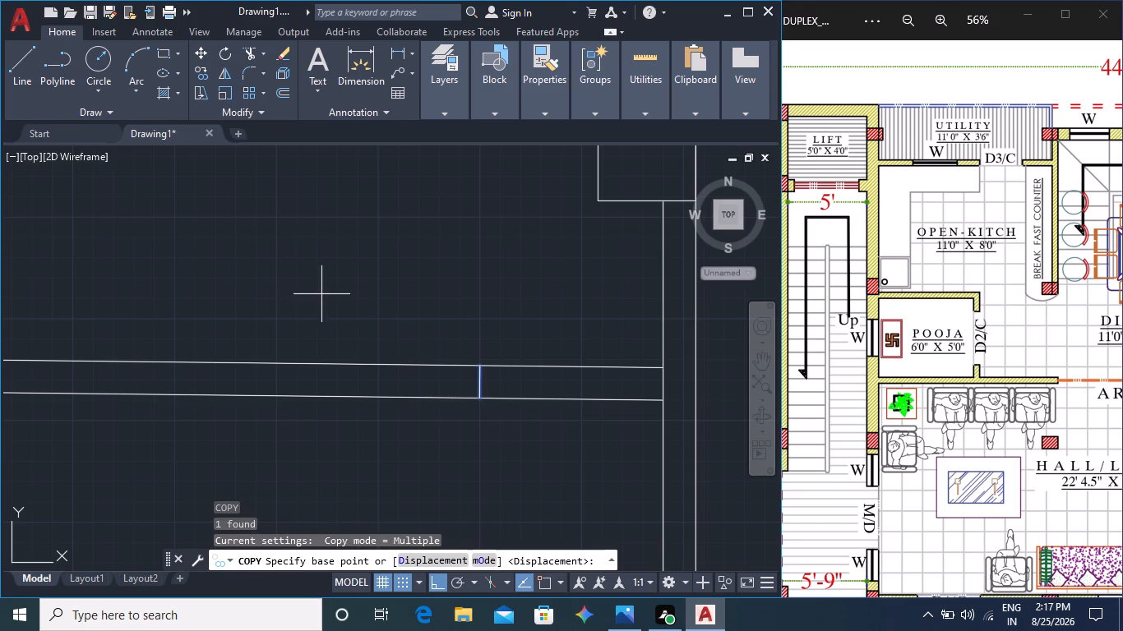
pyautogui.click(478, 396)
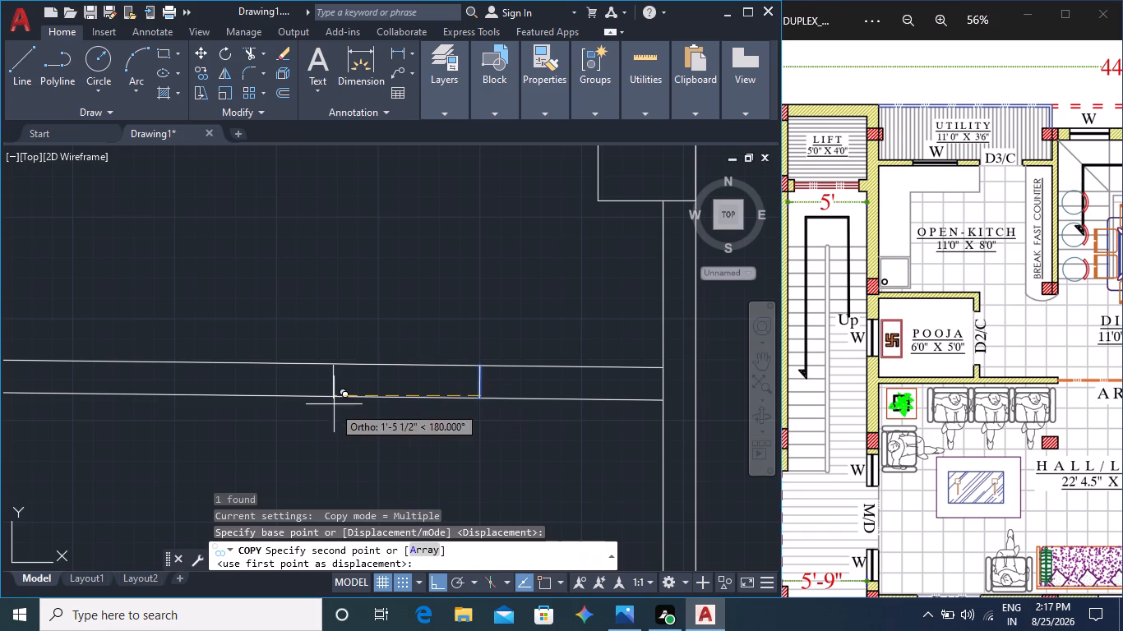
pyautogui.moveTo(283, 403); pyautogui.dragTo(703, 368, button='middle')
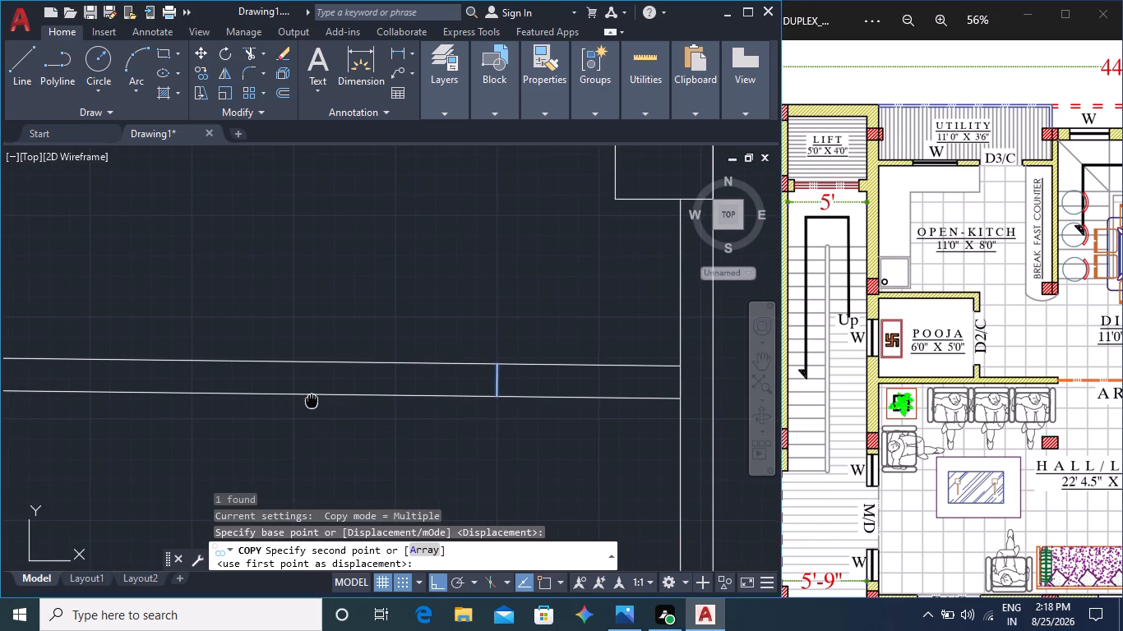
pyautogui.press('3')
pyautogui.press("'")
pyautogui.press('Return')
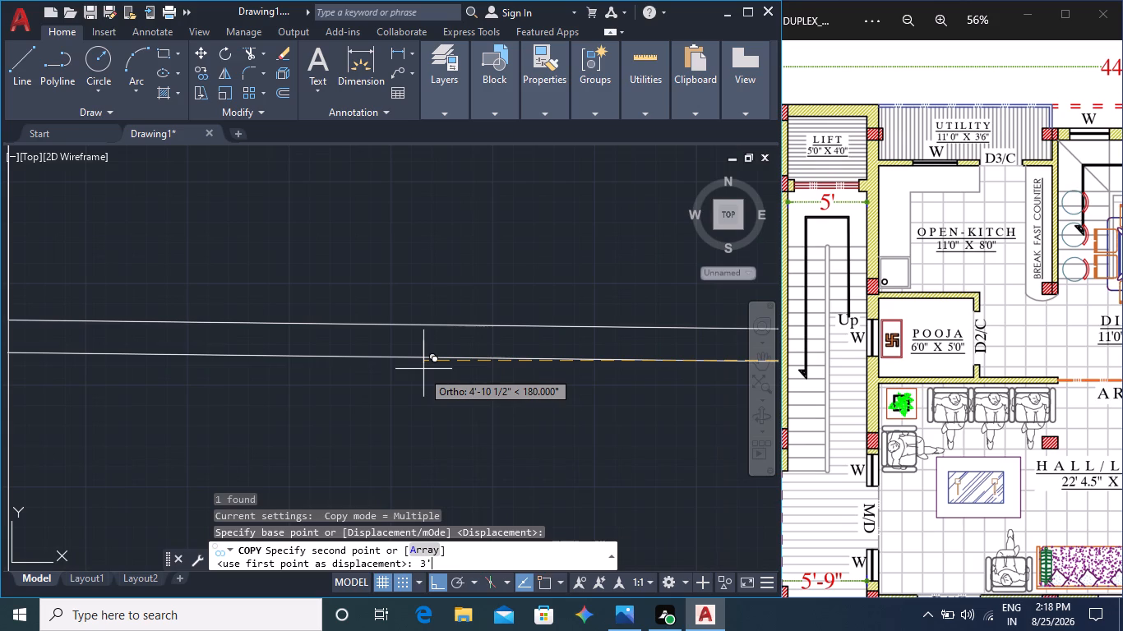
pyautogui.press('Escape')
pyautogui.press('Escape')
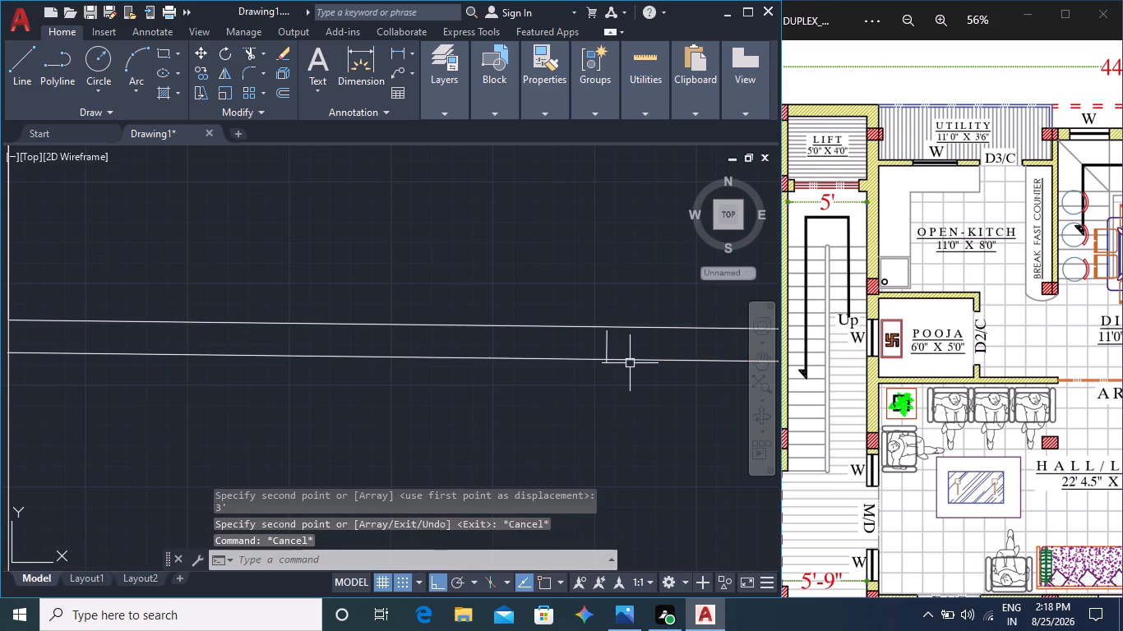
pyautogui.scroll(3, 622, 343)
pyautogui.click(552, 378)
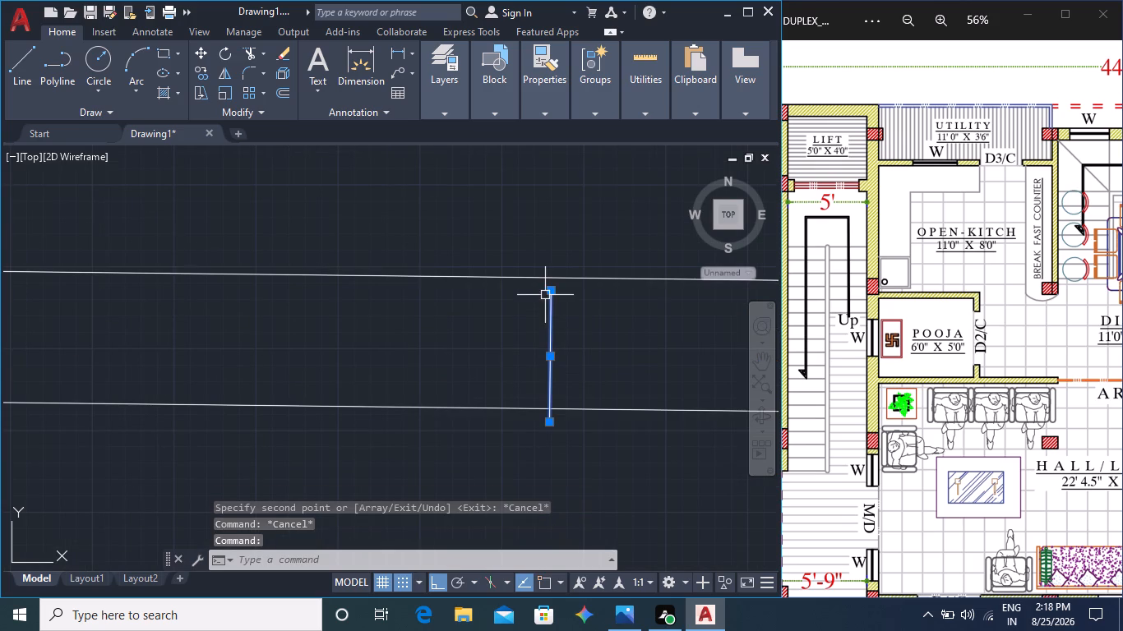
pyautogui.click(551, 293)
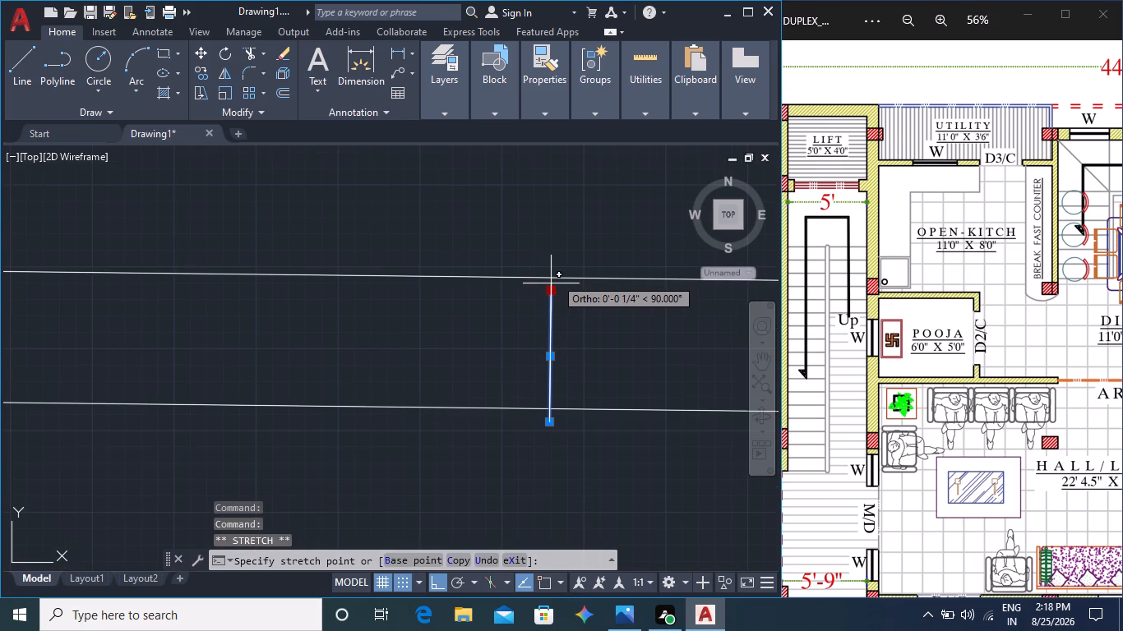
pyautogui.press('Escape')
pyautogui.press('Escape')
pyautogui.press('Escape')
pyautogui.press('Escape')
# Erase the 3' copy of the vertical line in the utility-kitchen wall.
pyautogui.click(548, 357)
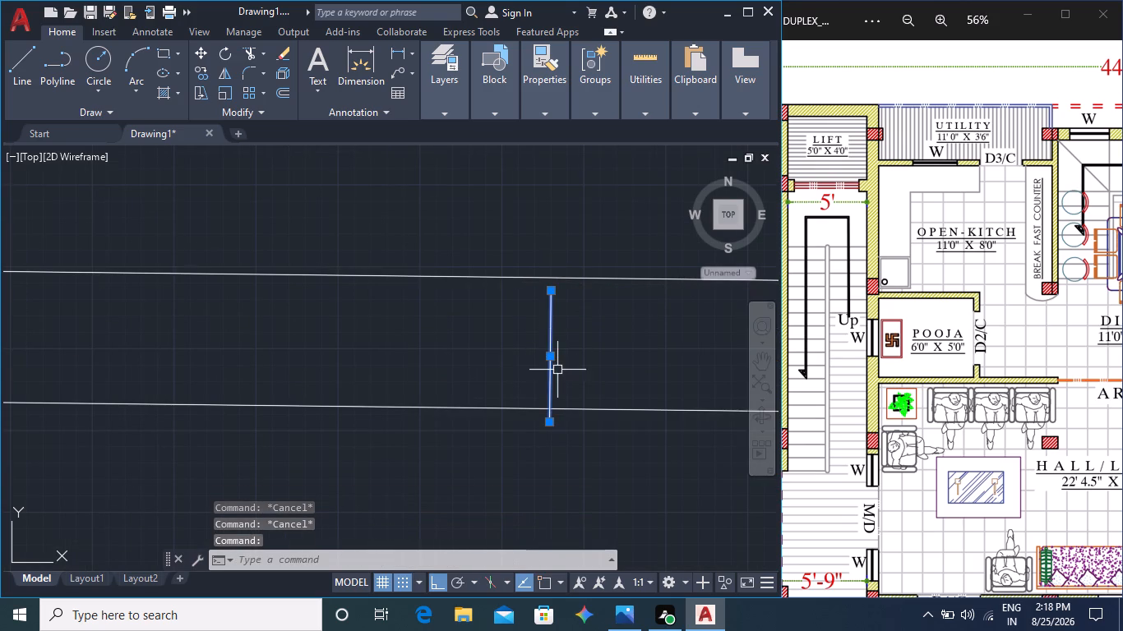
pyautogui.press('Delete')
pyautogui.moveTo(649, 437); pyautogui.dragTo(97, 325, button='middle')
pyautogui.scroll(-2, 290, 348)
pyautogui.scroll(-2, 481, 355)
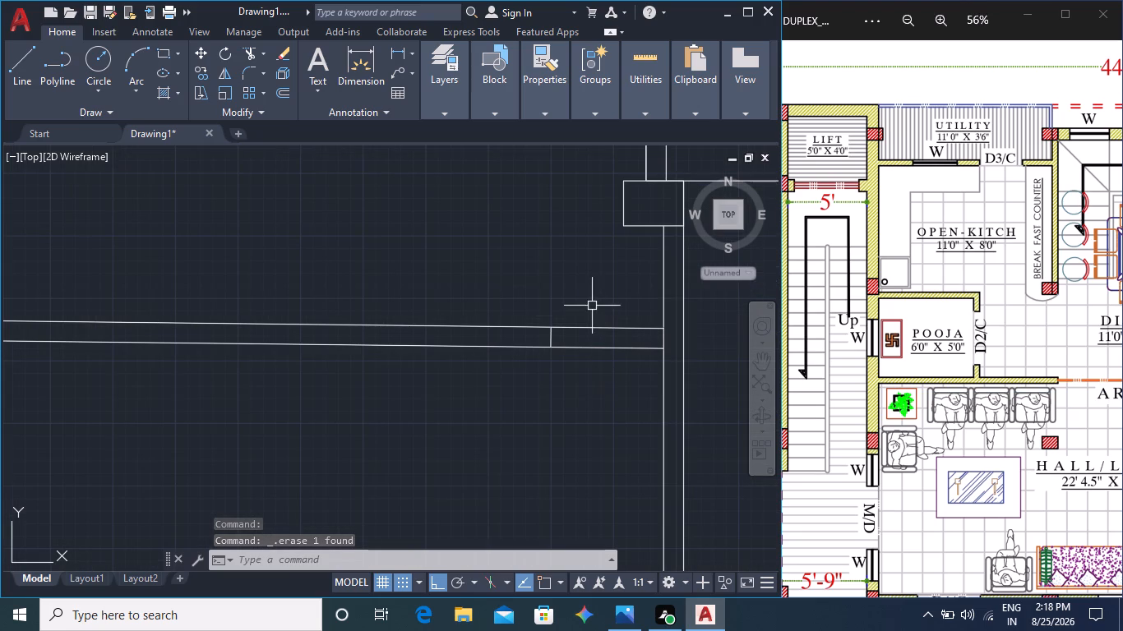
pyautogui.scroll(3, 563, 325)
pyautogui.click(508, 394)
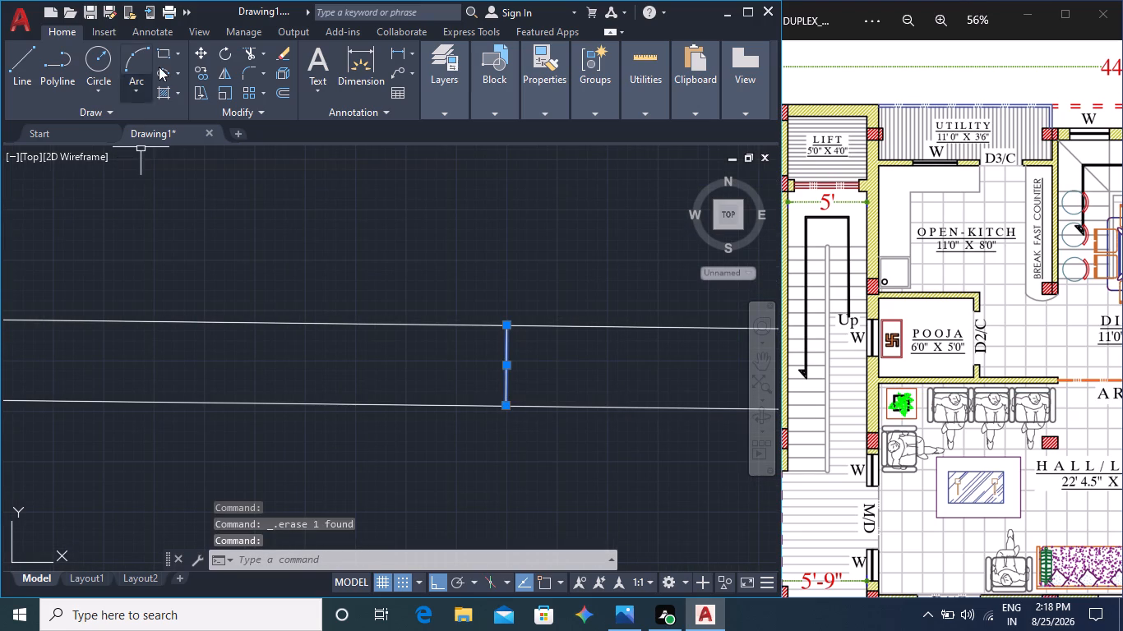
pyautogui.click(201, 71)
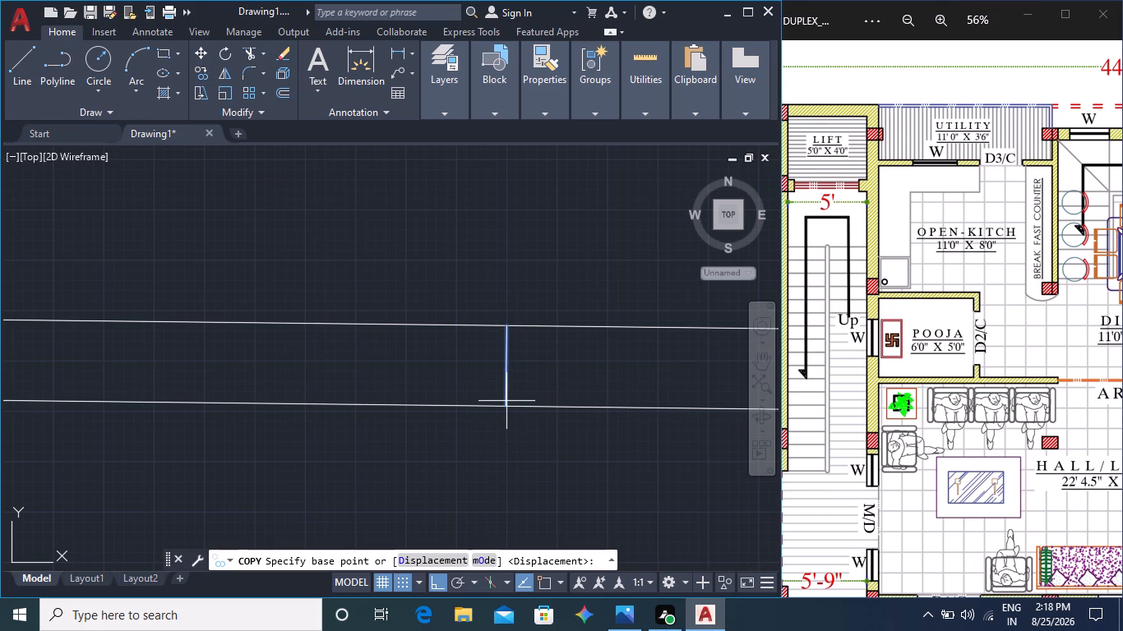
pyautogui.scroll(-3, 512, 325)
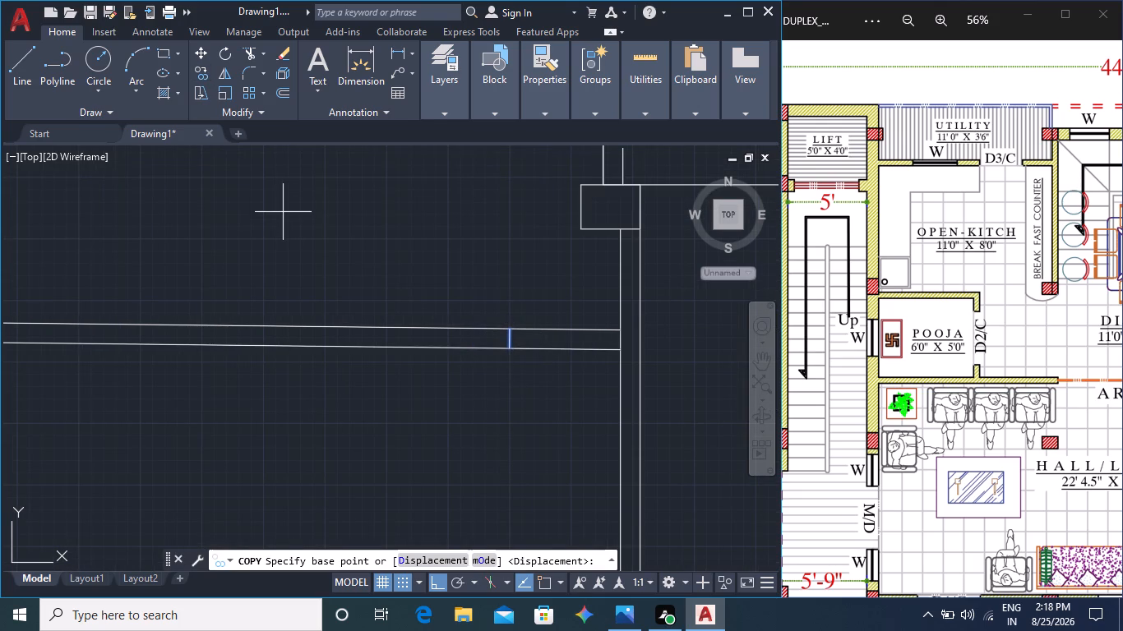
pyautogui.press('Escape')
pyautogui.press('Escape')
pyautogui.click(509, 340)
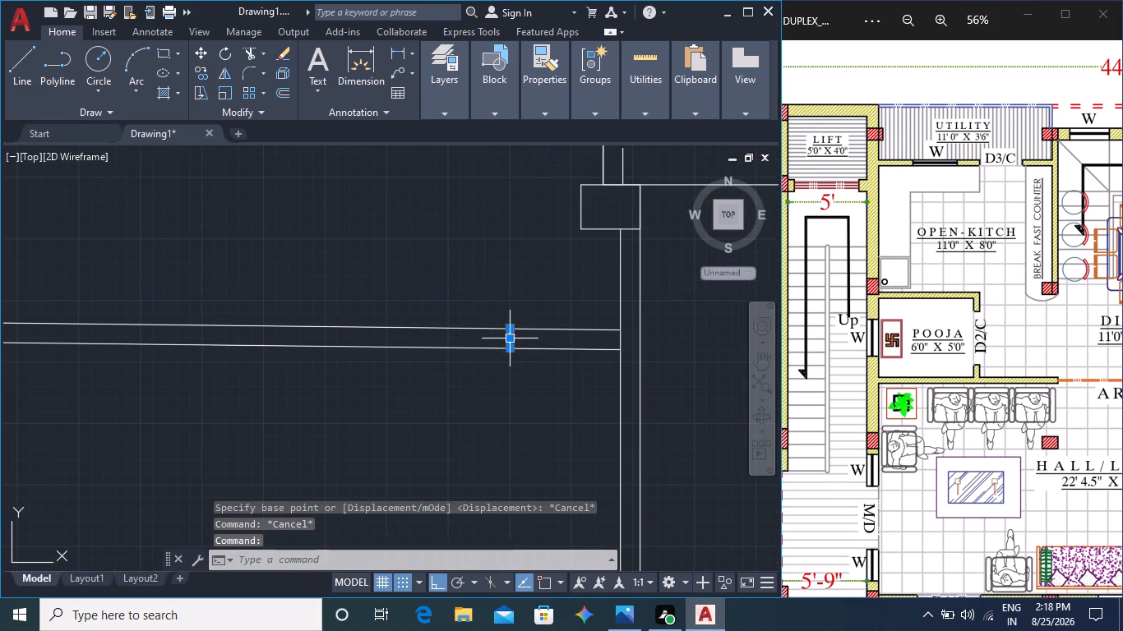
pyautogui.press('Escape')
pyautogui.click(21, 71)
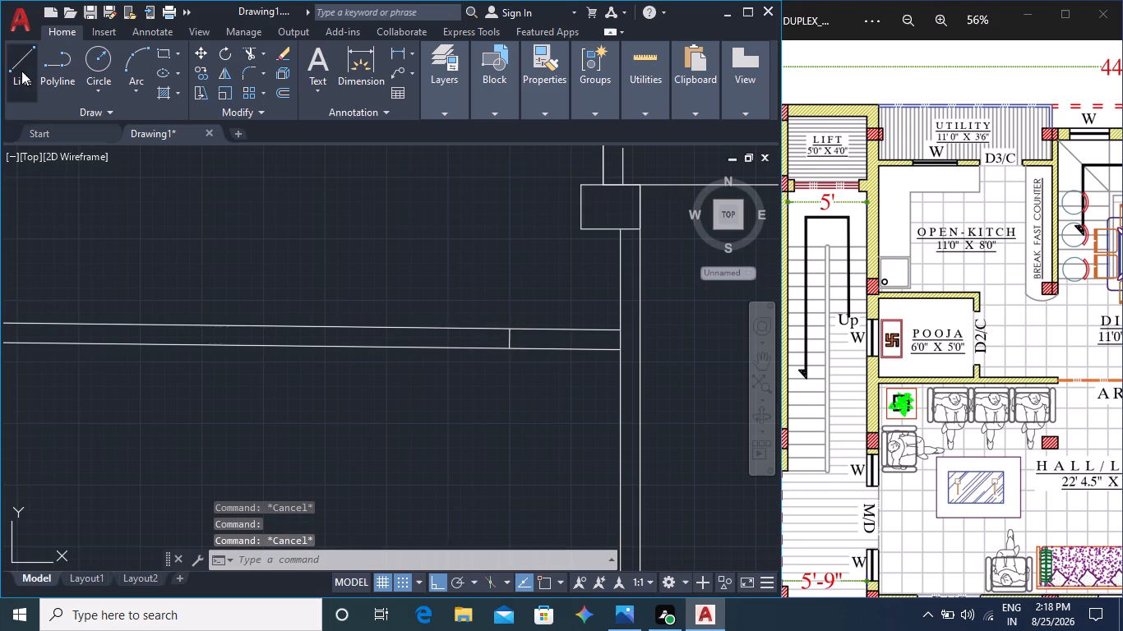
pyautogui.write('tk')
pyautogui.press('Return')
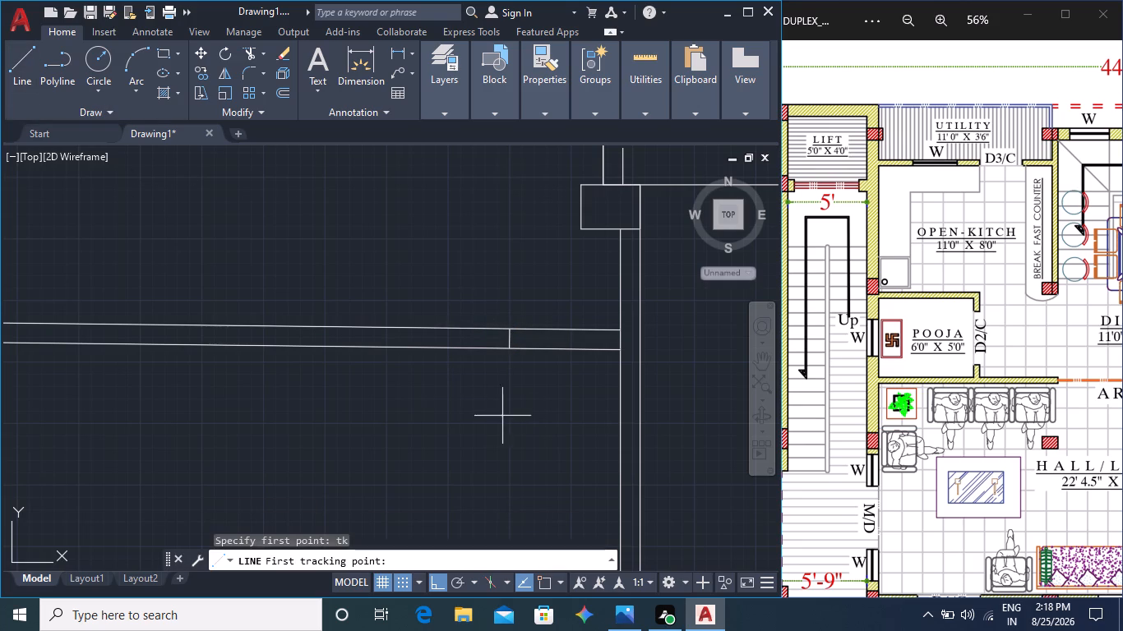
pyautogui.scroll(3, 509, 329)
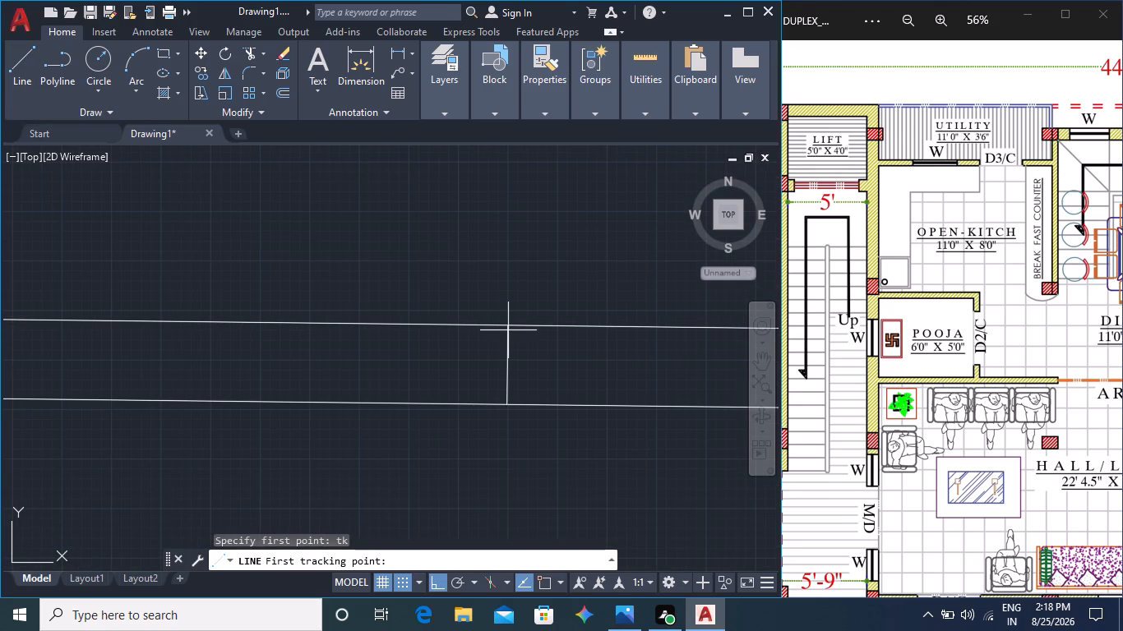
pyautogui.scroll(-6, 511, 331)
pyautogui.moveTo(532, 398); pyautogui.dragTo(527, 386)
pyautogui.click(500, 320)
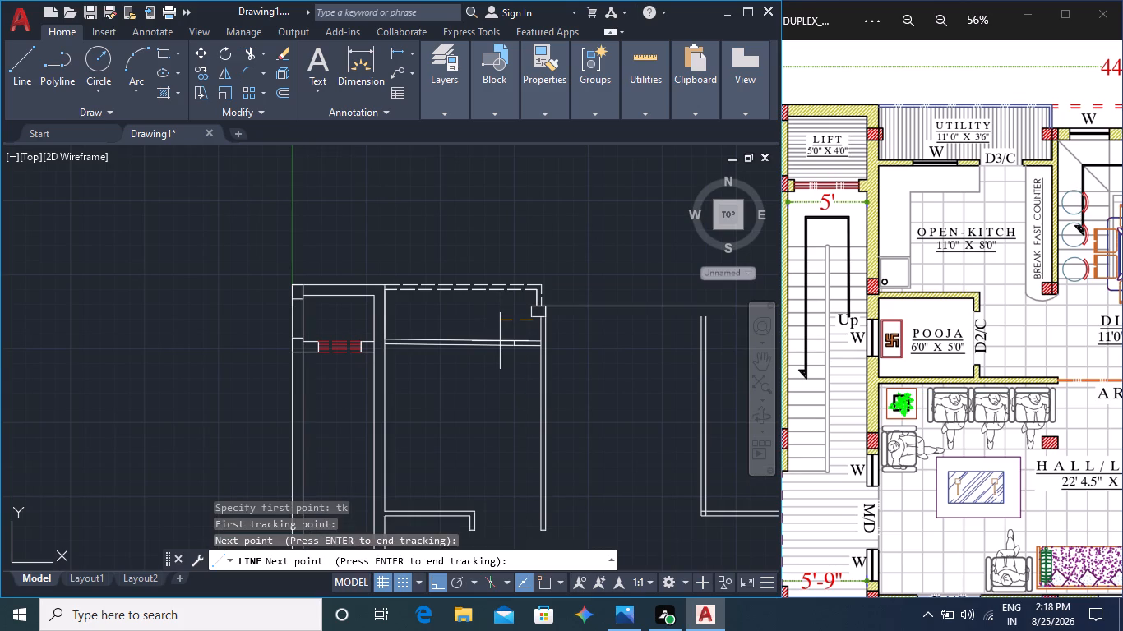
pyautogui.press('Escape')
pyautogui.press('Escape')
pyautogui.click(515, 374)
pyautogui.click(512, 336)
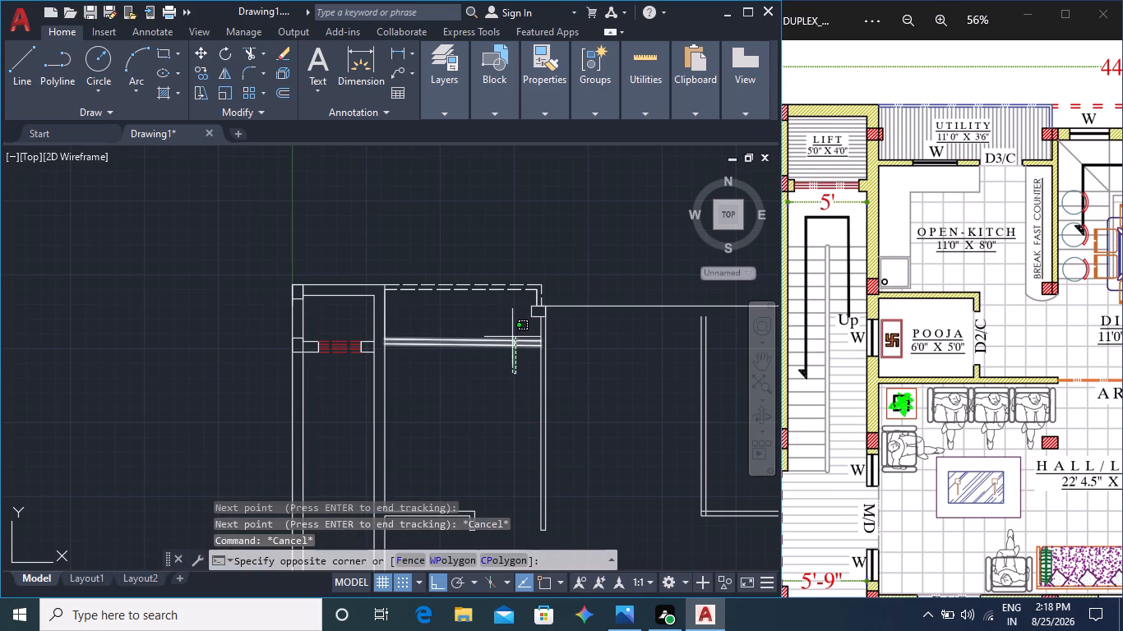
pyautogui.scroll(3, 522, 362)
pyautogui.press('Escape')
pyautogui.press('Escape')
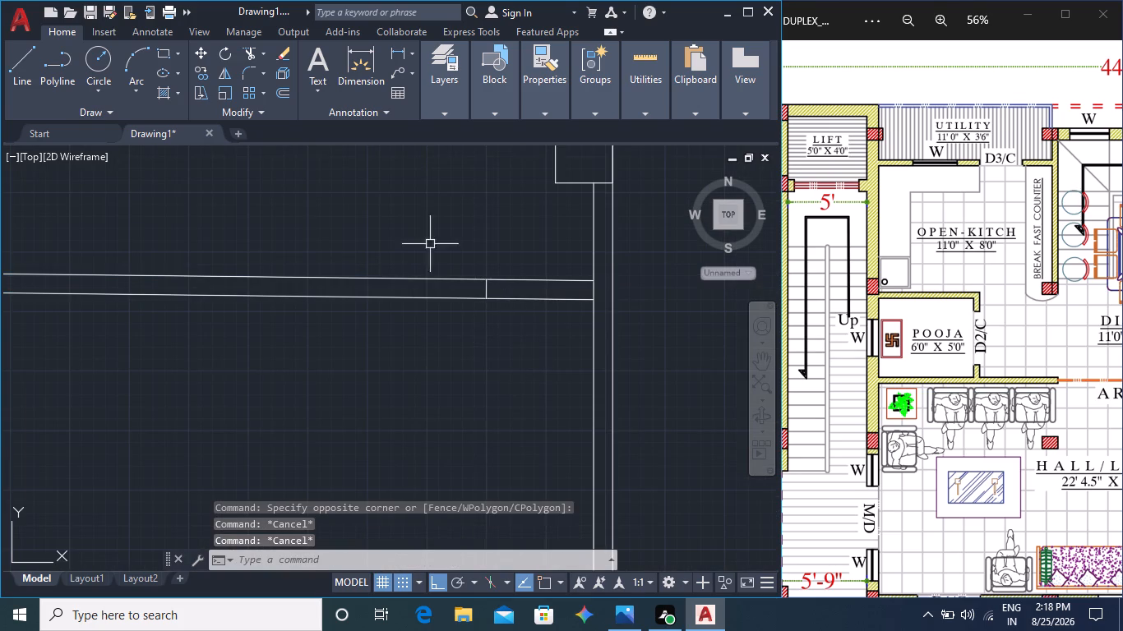
# Erase the opening's remaining right vertical line in the utility-kitchen wall.
pyautogui.click(431, 243)
pyautogui.click(501, 338)
pyautogui.press('Delete')
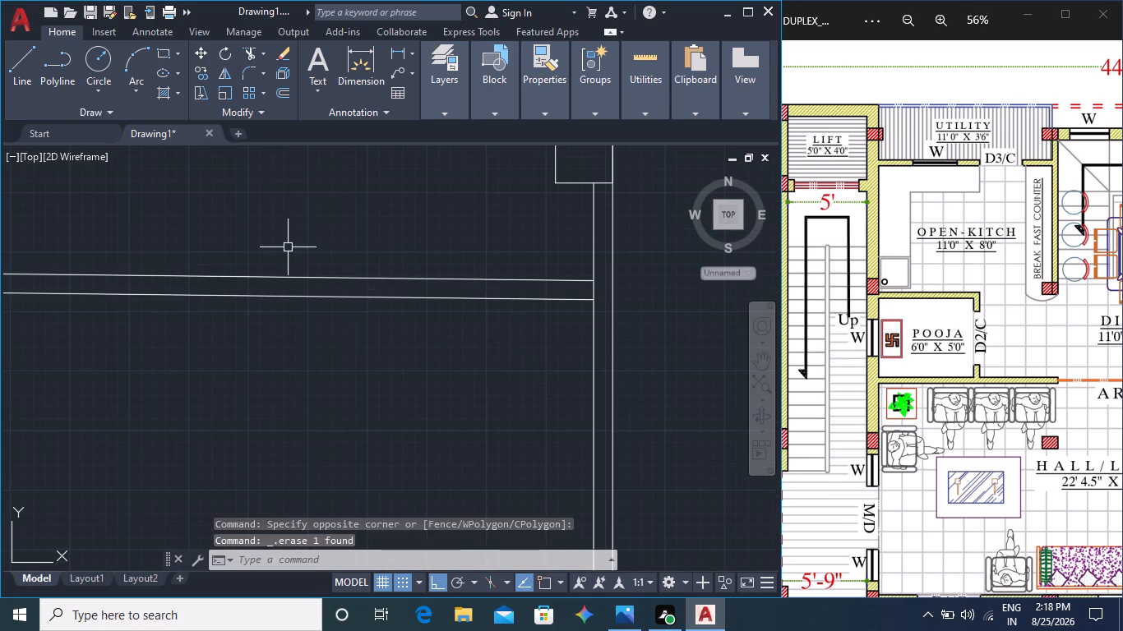
# Start a line and switch from Ortho to polar tracking, cycling grid, snap, dynamic UCS and object snap tracking off and on.
pyautogui.click(15, 66)
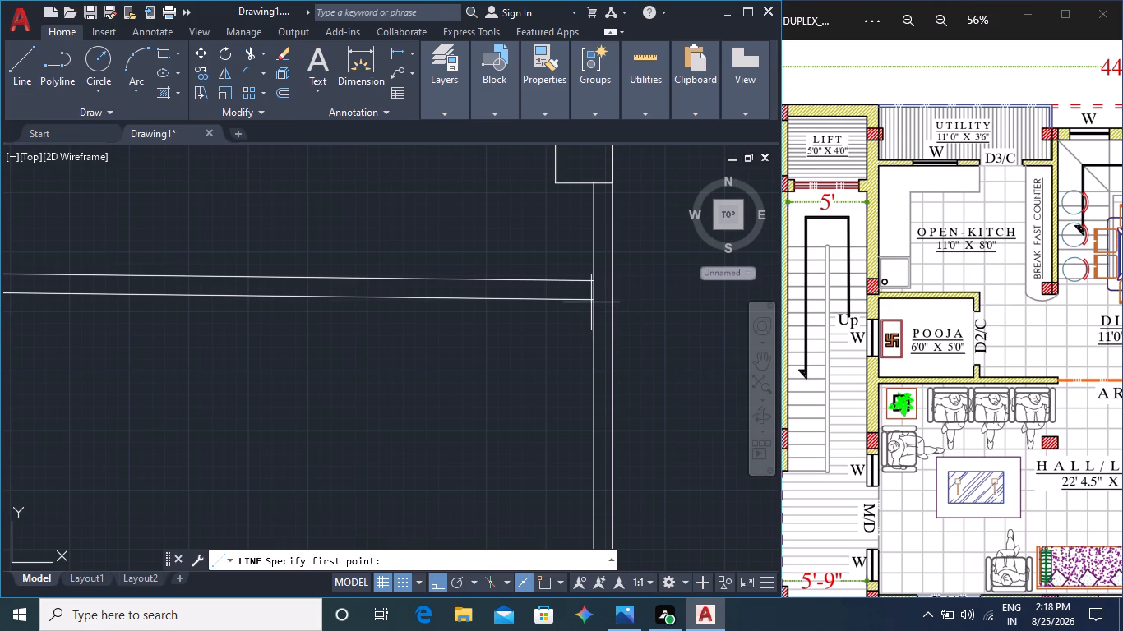
pyautogui.press('F7')
pyautogui.press('F9')
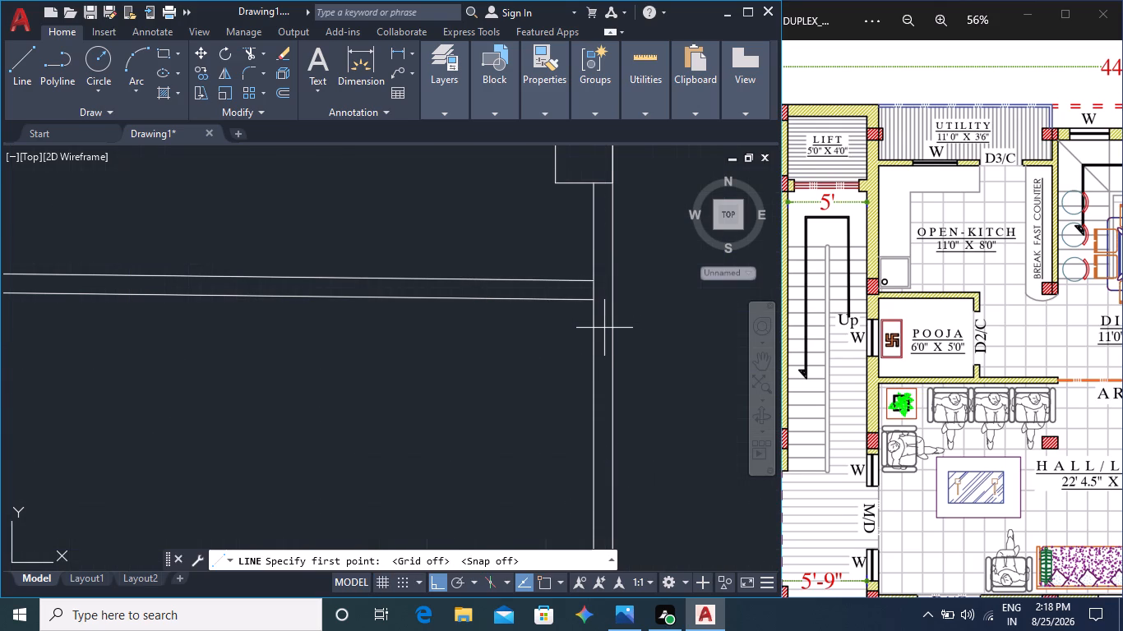
pyautogui.press('F9')
pyautogui.press('F10')
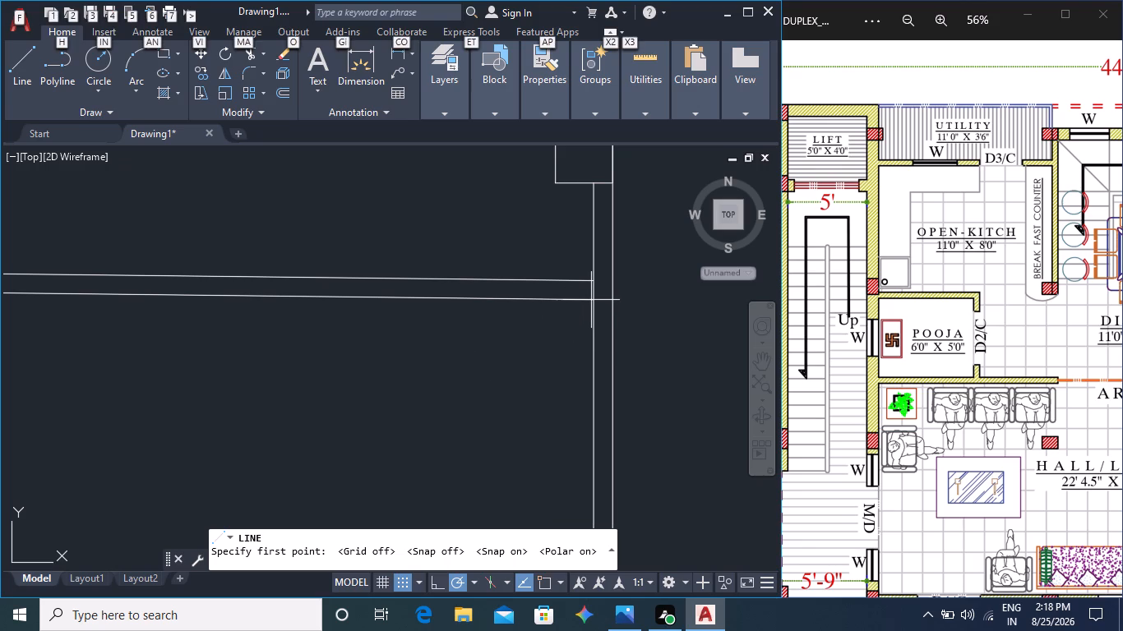
pyautogui.press('F7')
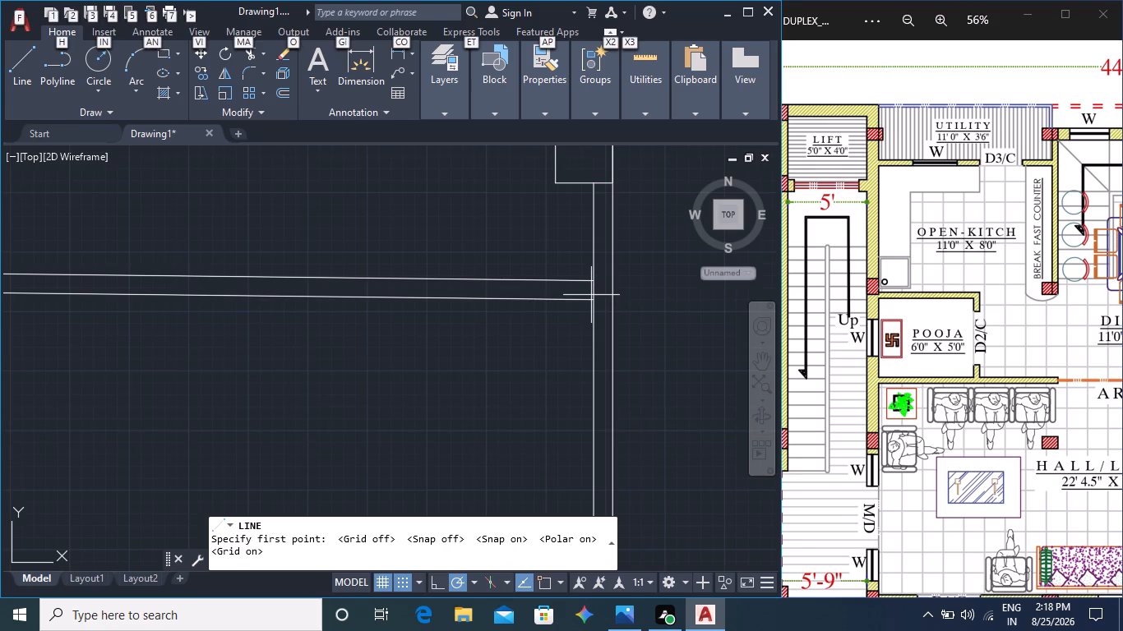
pyautogui.press('F6')
pyautogui.press('F6')
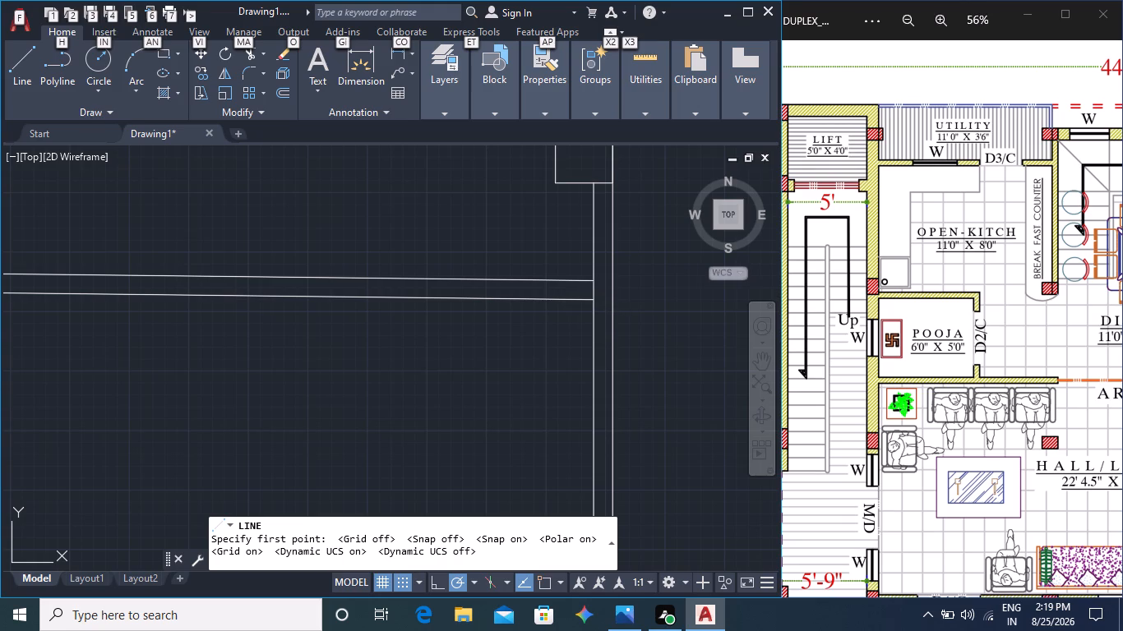
pyautogui.press('F9')
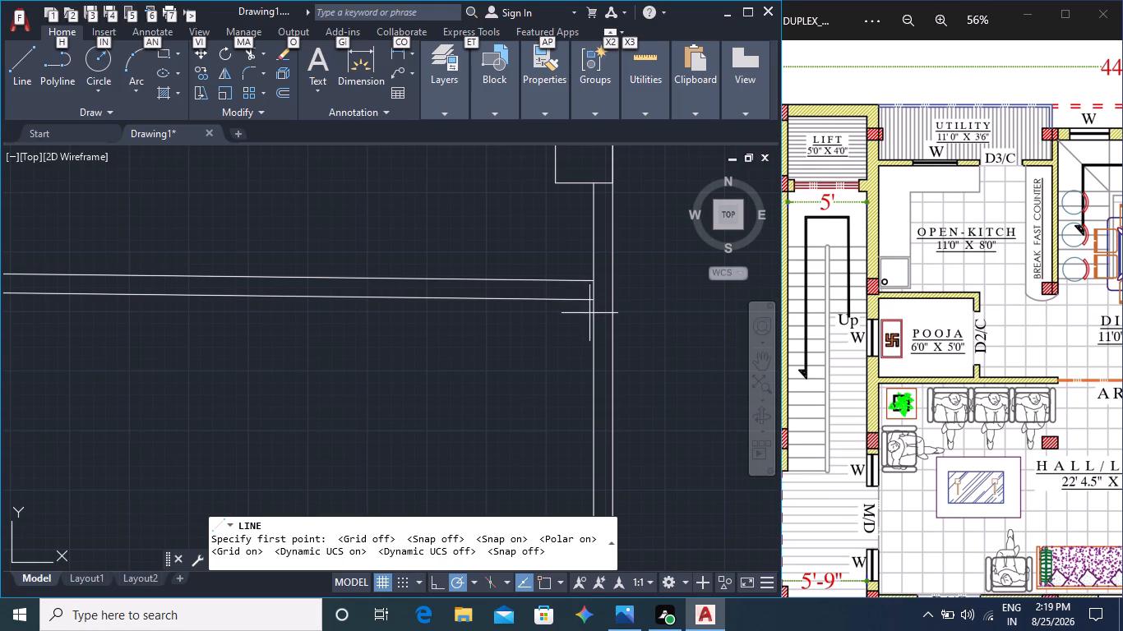
pyautogui.press('F9')
pyautogui.press('F10')
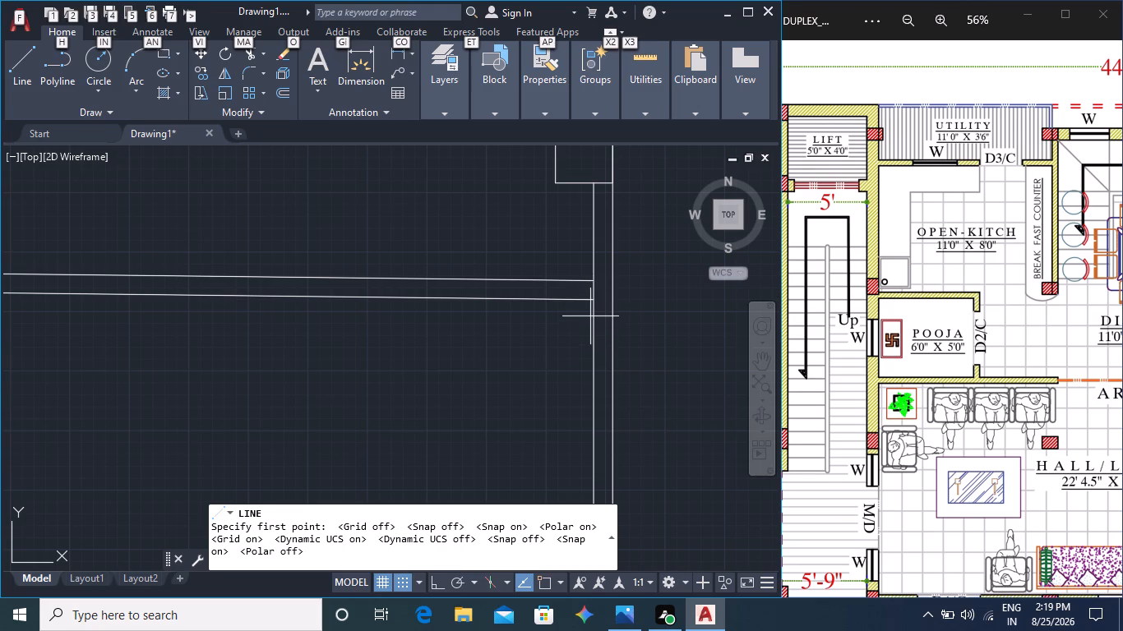
pyautogui.press('F10')
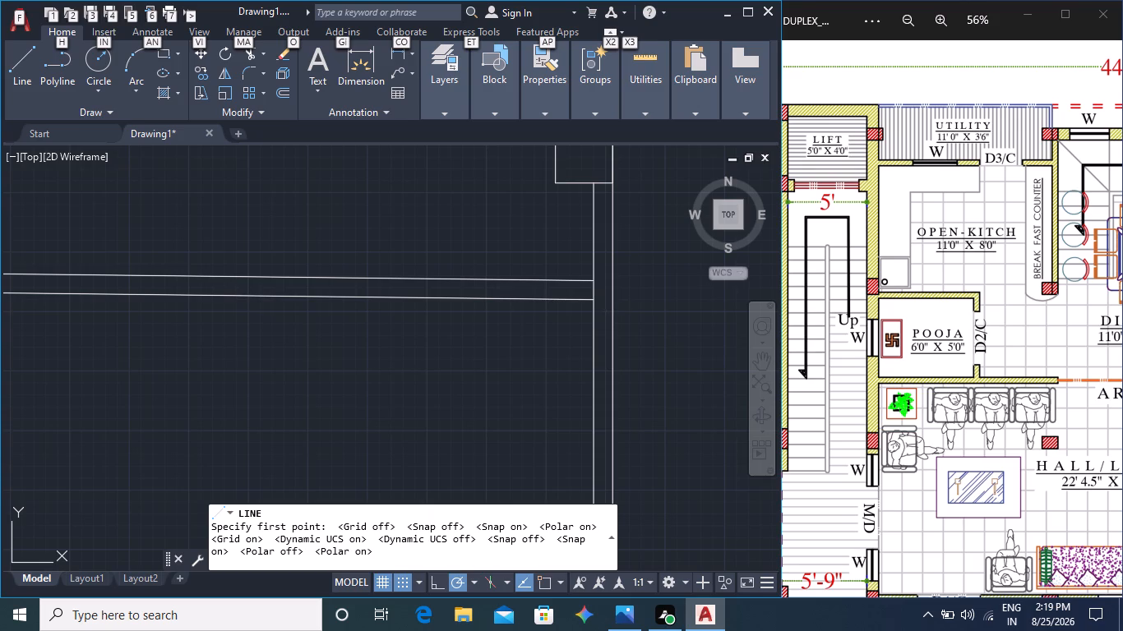
pyautogui.press('F11')
pyautogui.press('F11')
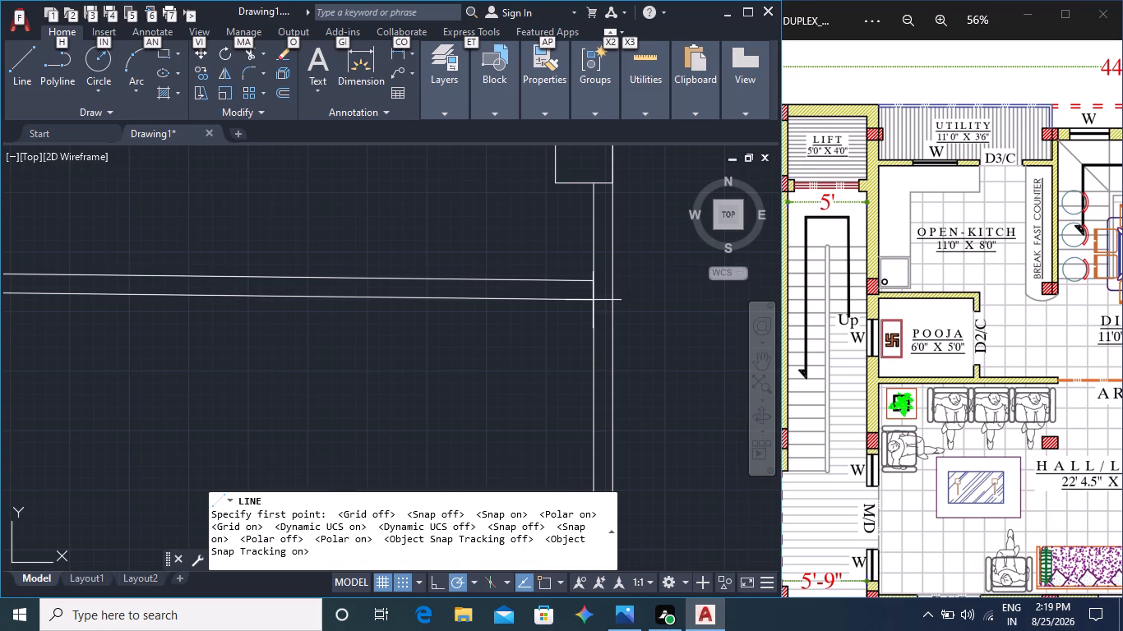
# Restart a line, turn on 3D object snap and dynamic UCS, cycle grid, Ortho, snap, polar and object snap tracking, and leave the command.
pyautogui.scroll(-3, 589, 328)
pyautogui.moveTo(513, 361); pyautogui.dragTo(542, 292, button='middle')
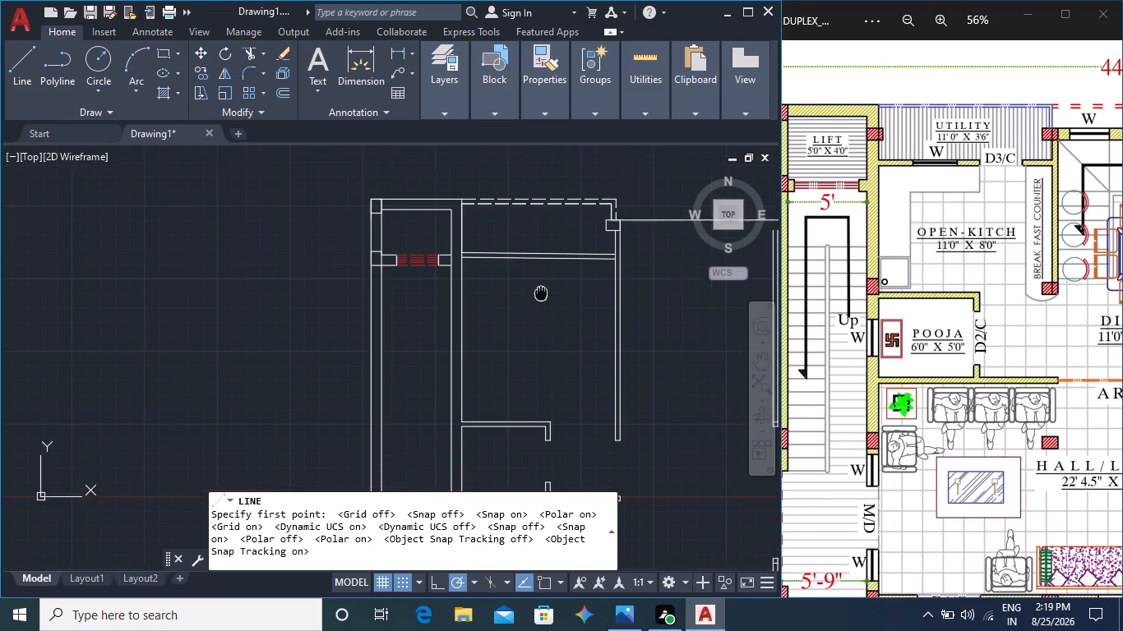
pyautogui.middleClick(855, 283)
pyautogui.moveTo(911, 217); pyautogui.dragTo(894, 258, button='middle')
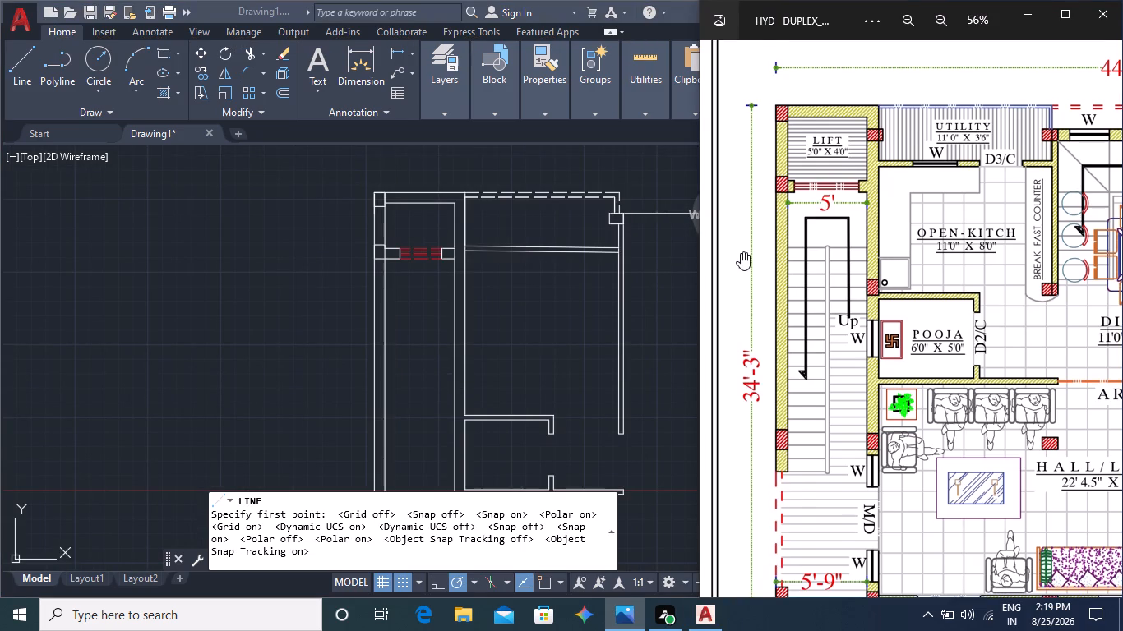
pyautogui.click(22, 71)
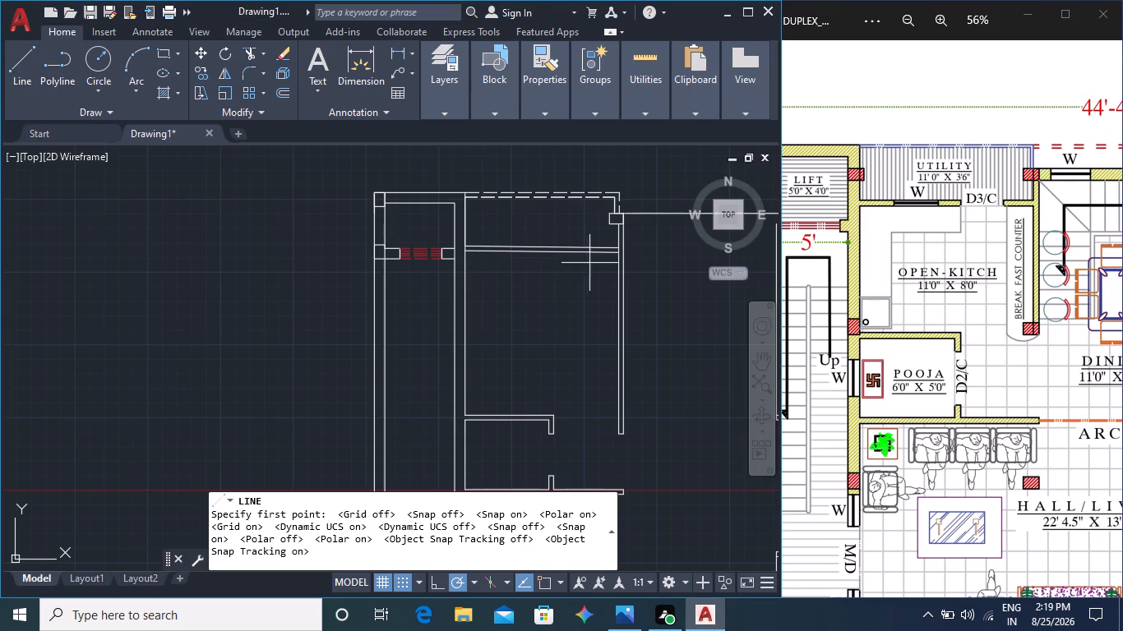
pyautogui.click(22, 67)
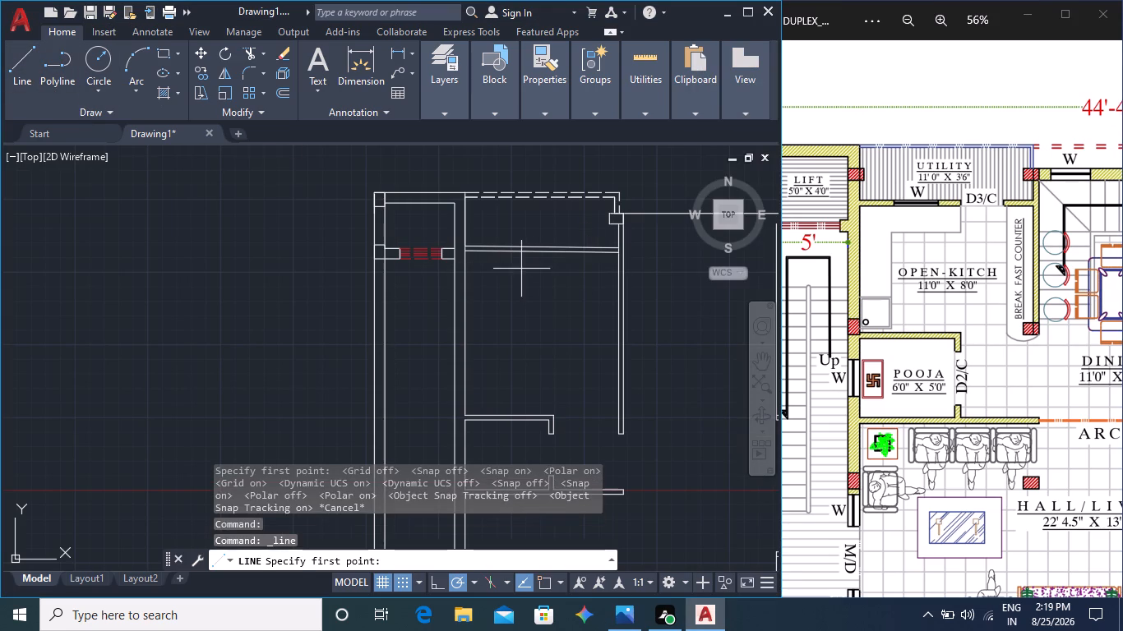
pyautogui.scroll(2, 621, 248)
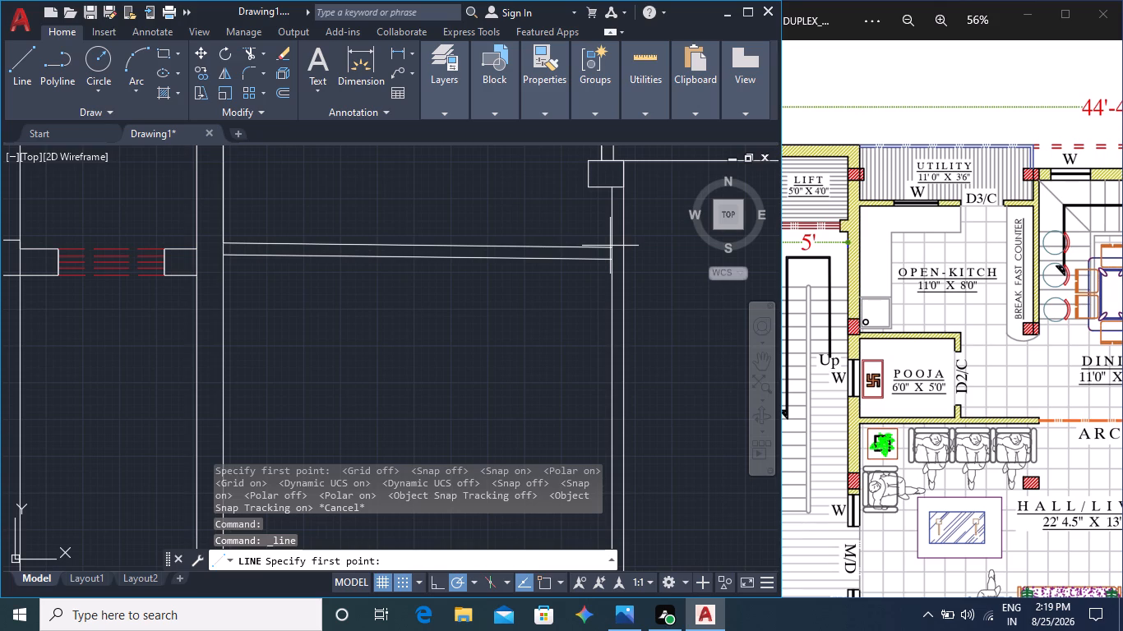
pyautogui.press('F4')
pyautogui.press('F5')
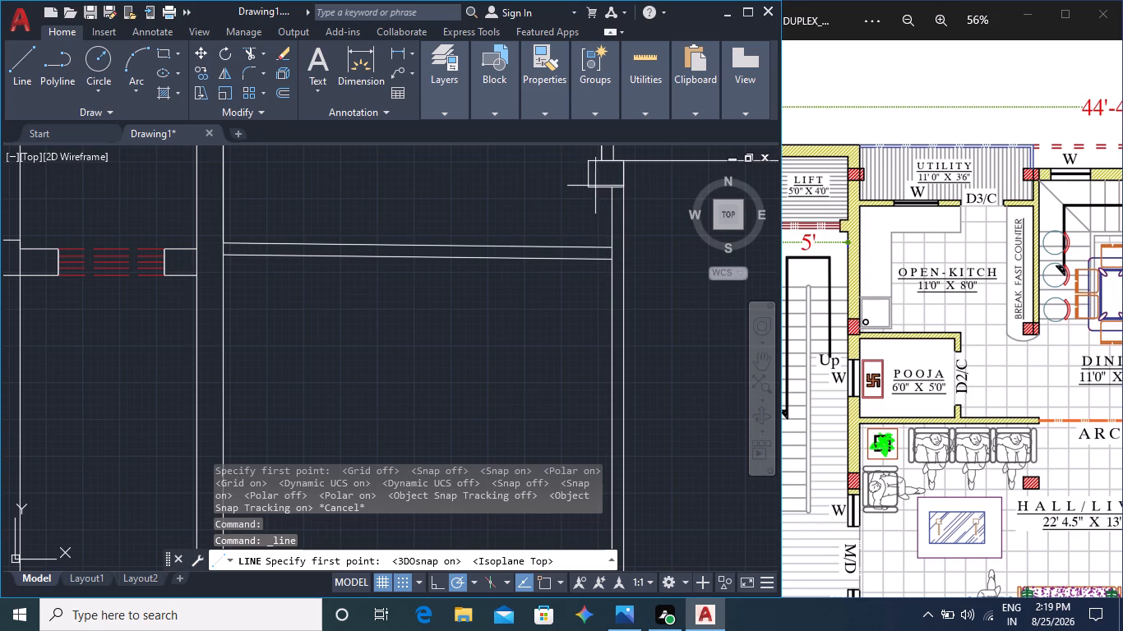
pyautogui.press('F6')
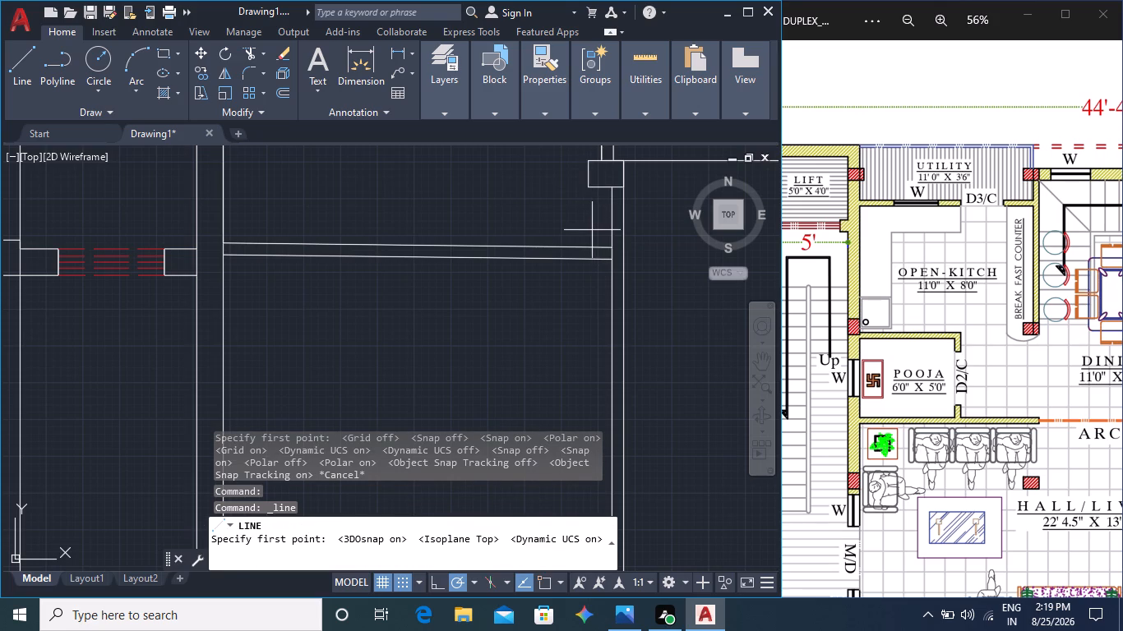
pyautogui.press('F7')
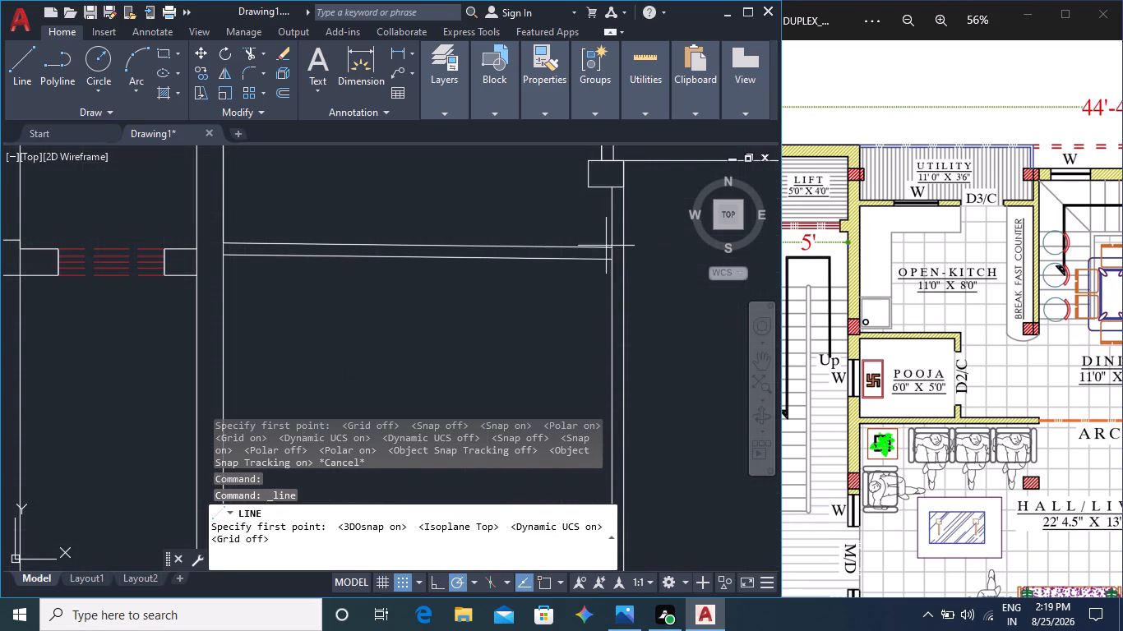
pyautogui.press('F7')
pyautogui.press('F8')
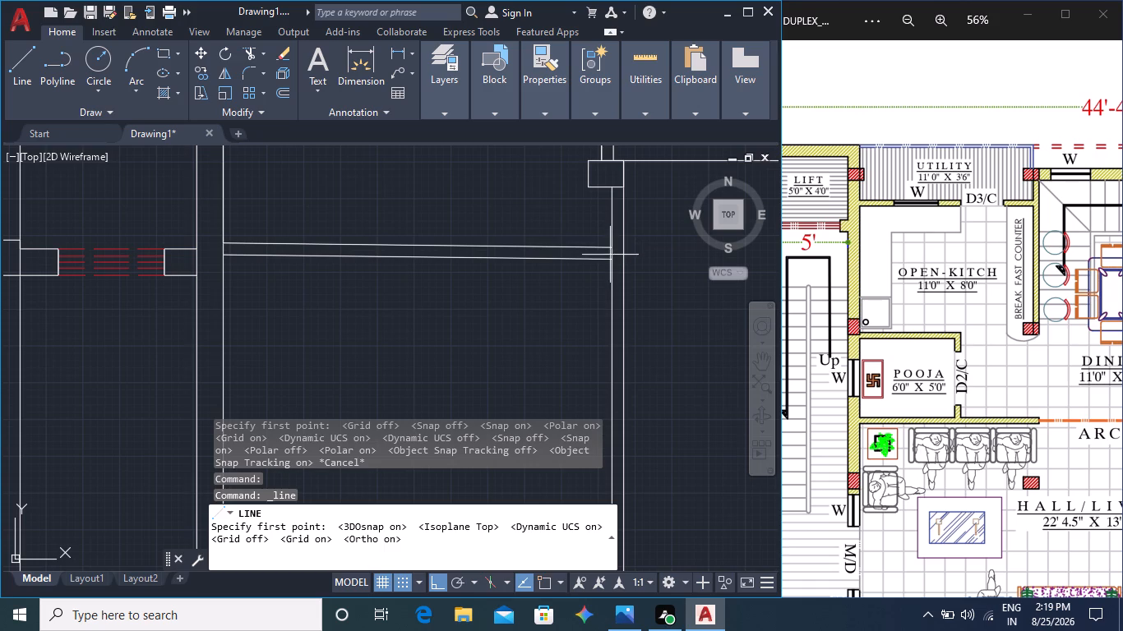
pyautogui.press('F8')
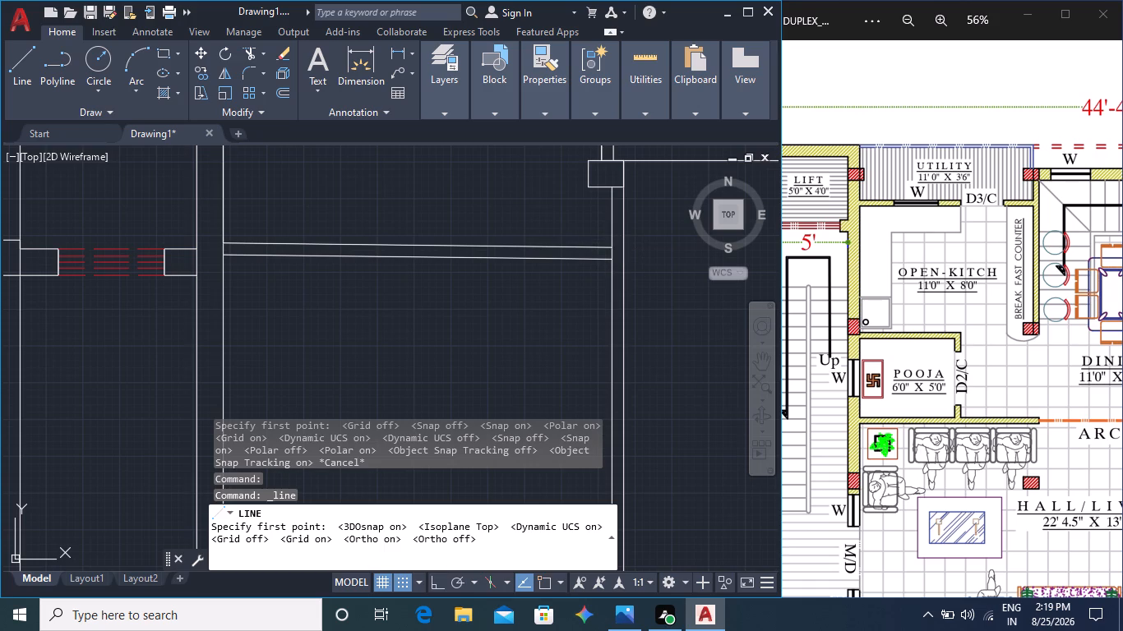
pyautogui.press('F9')
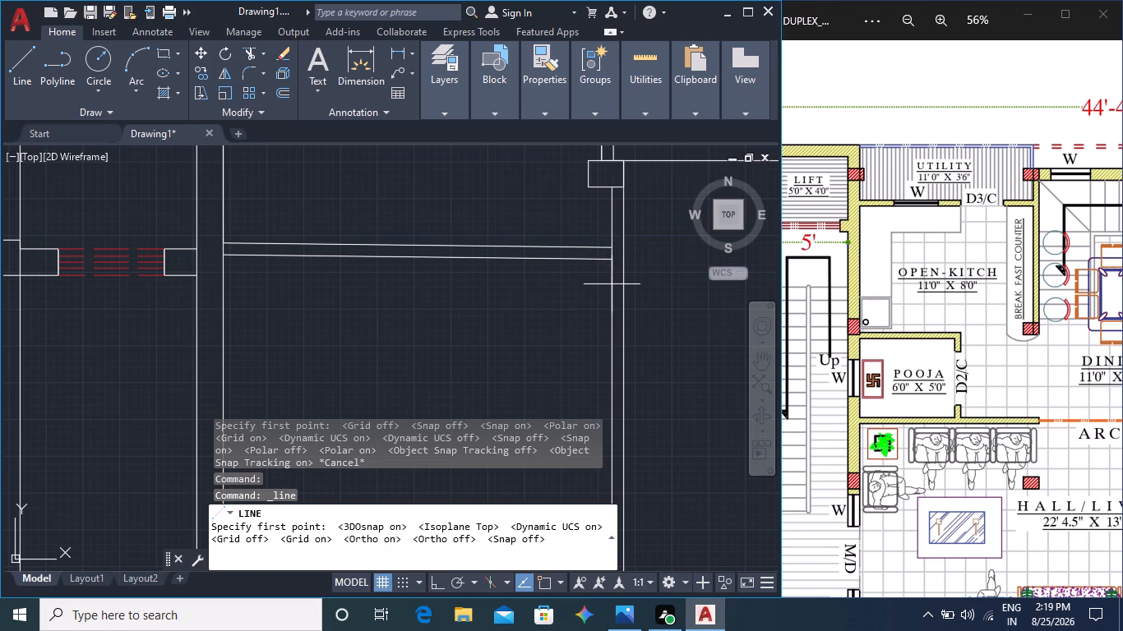
pyautogui.press('F9')
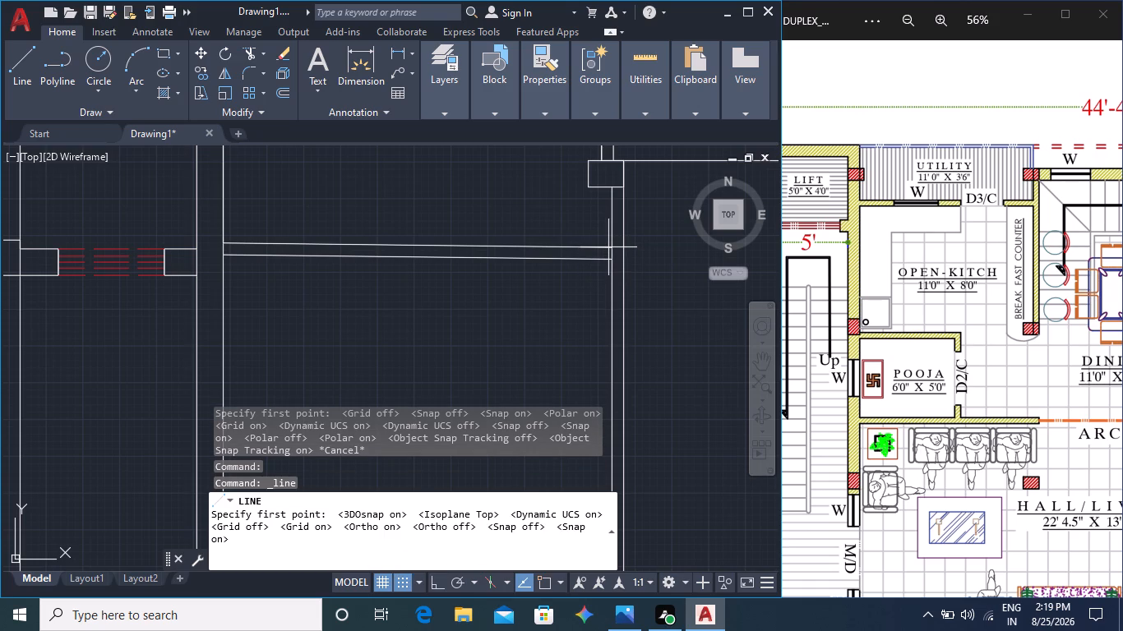
pyautogui.press('F10')
pyautogui.press('F10')
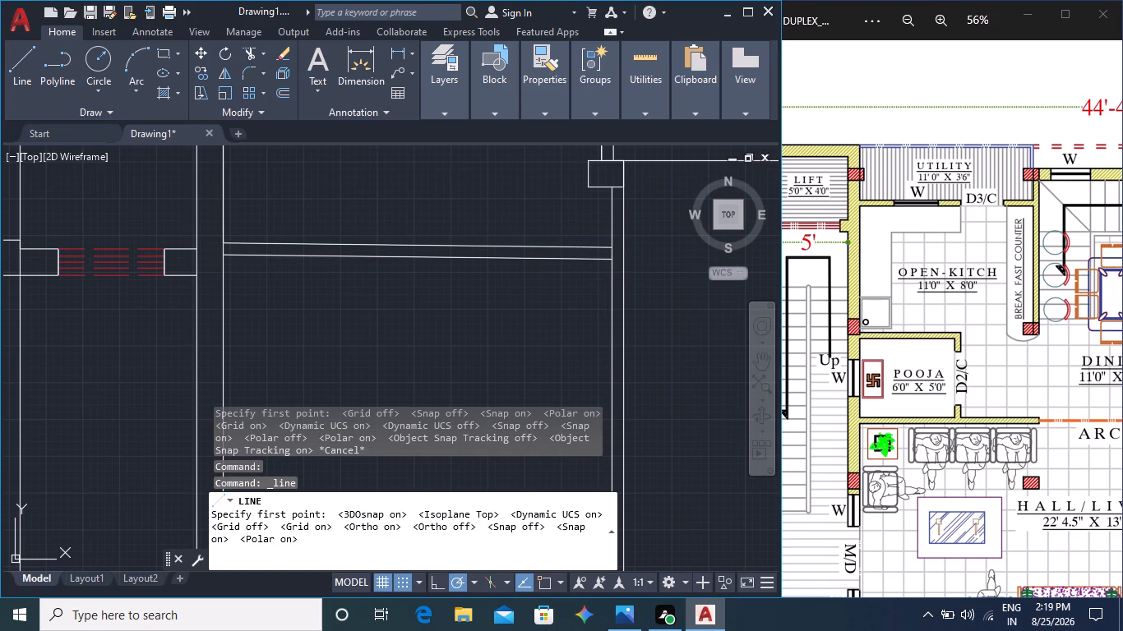
pyautogui.press('F11')
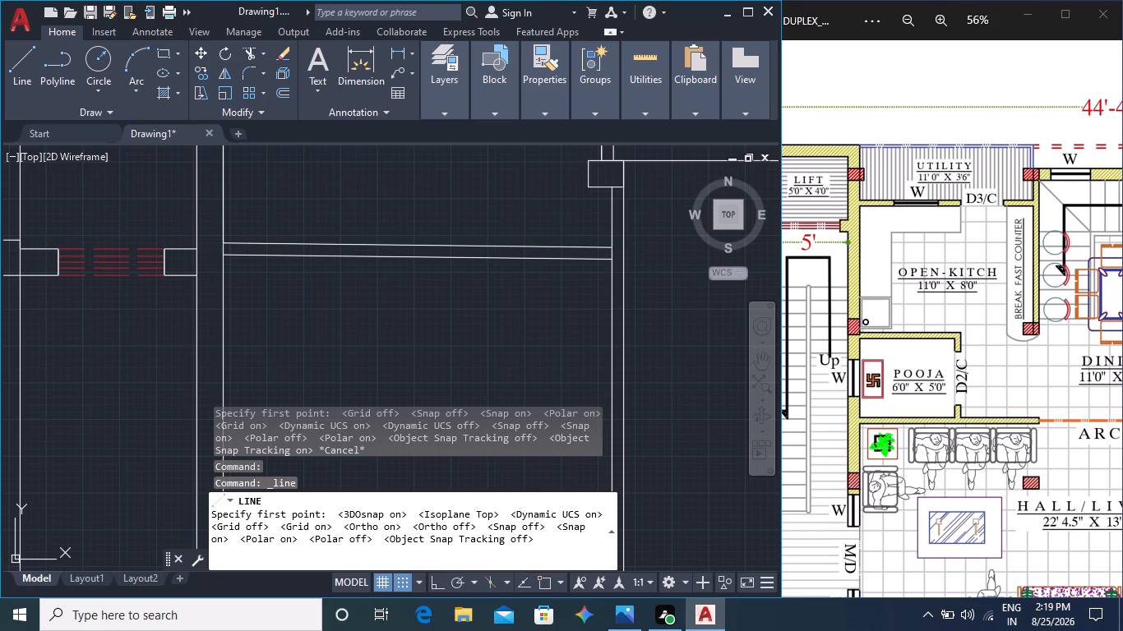
pyautogui.press('F11')
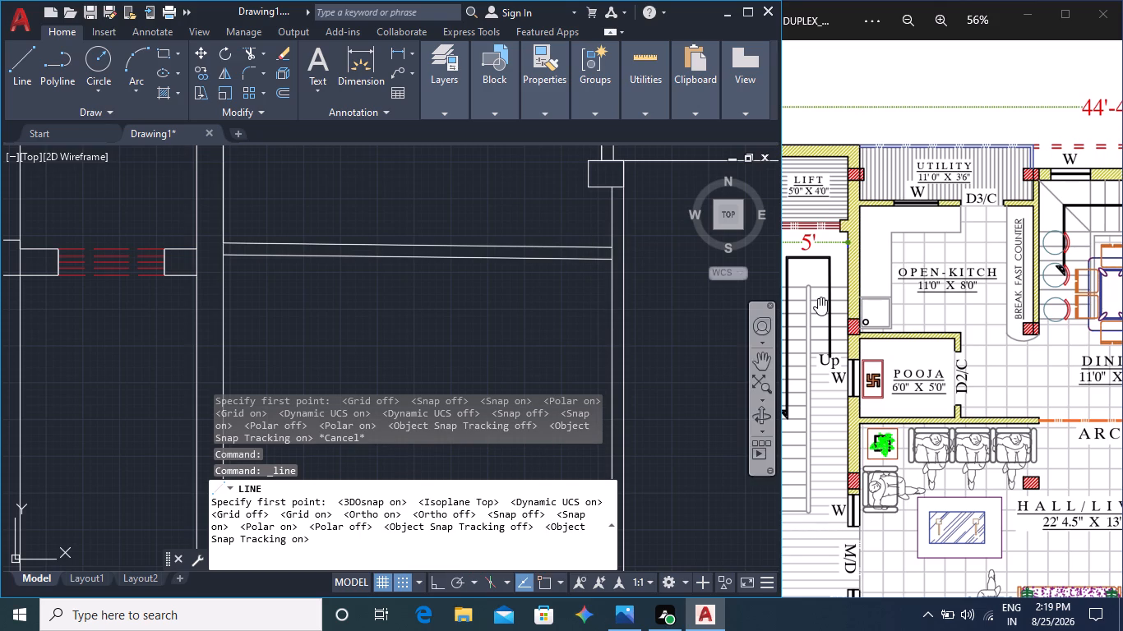
pyautogui.press('Escape')
pyautogui.press('Escape')
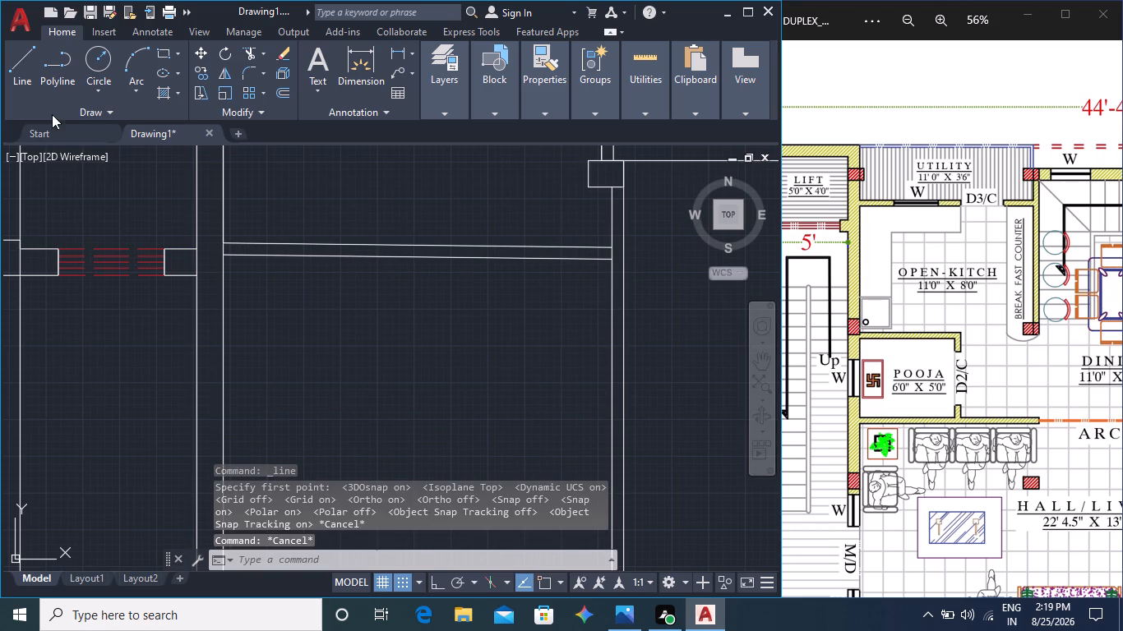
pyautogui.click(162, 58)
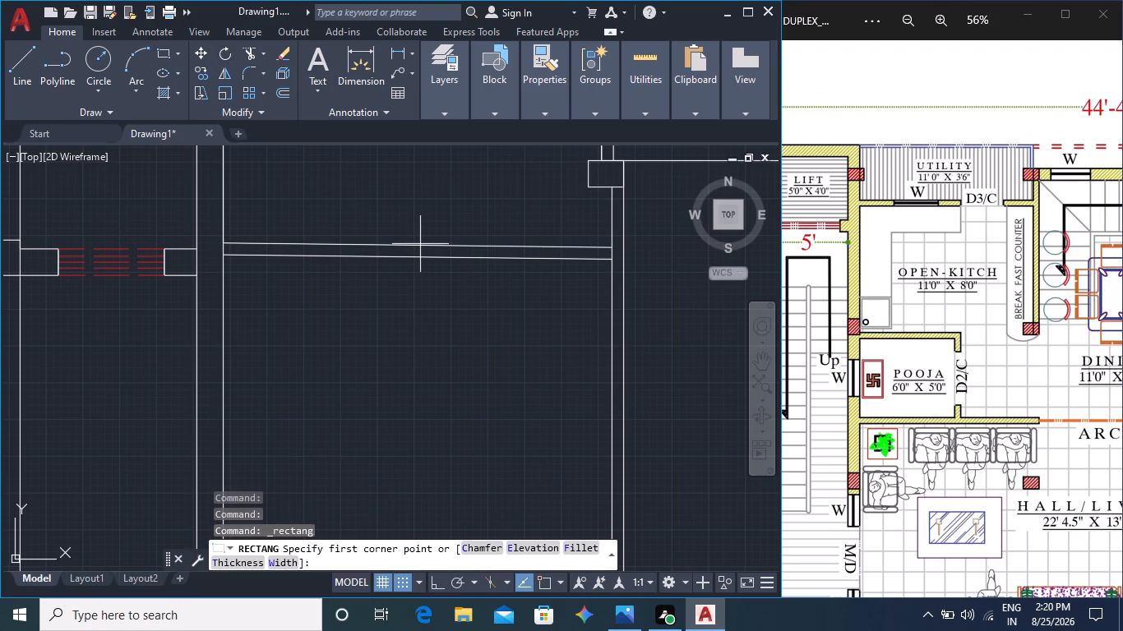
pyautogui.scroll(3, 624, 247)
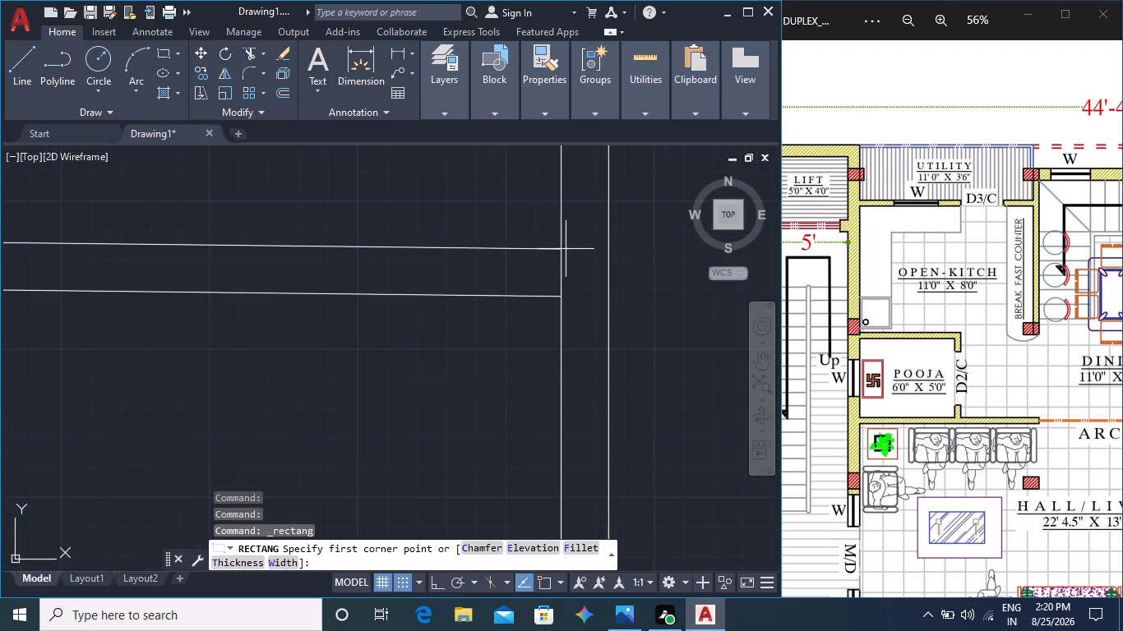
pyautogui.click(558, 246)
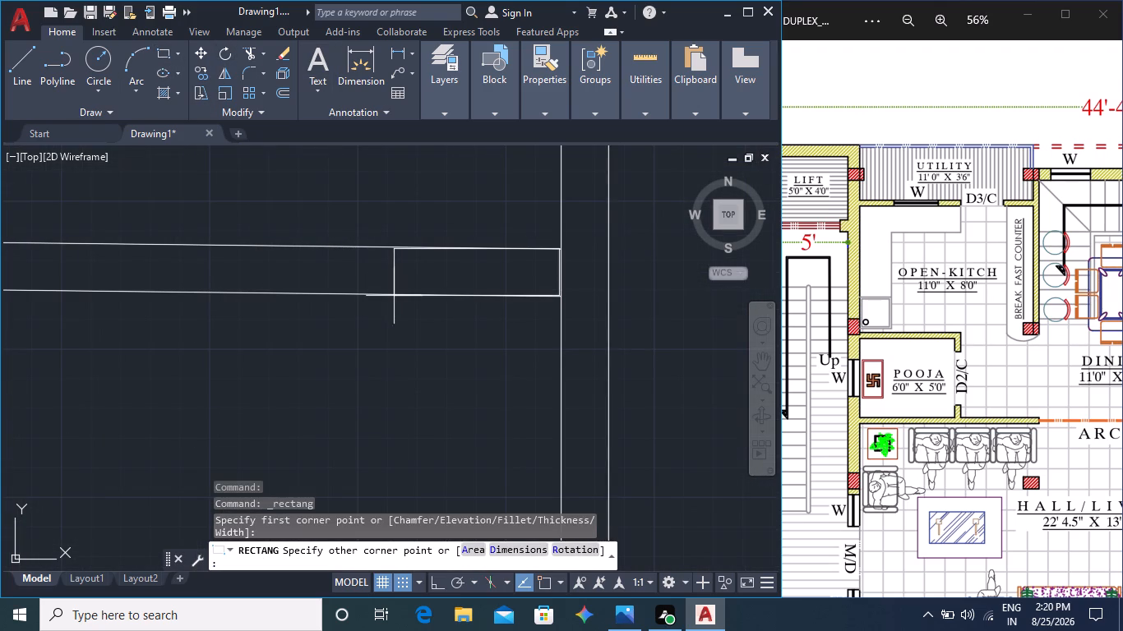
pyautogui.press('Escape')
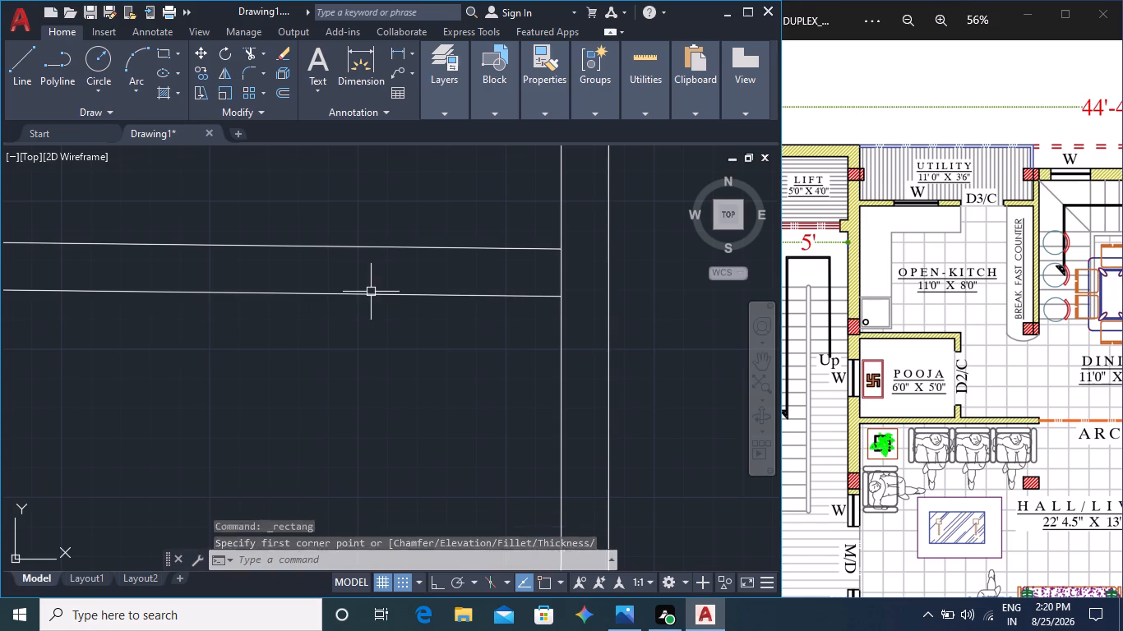
# Compare the drawn plan with the reference image around the pooja room, staircase, main door and hall.
pyautogui.scroll(-3, 400, 330)
pyautogui.moveTo(457, 410); pyautogui.dragTo(465, 315, button='middle')
pyautogui.scroll(-4, 499, 376)
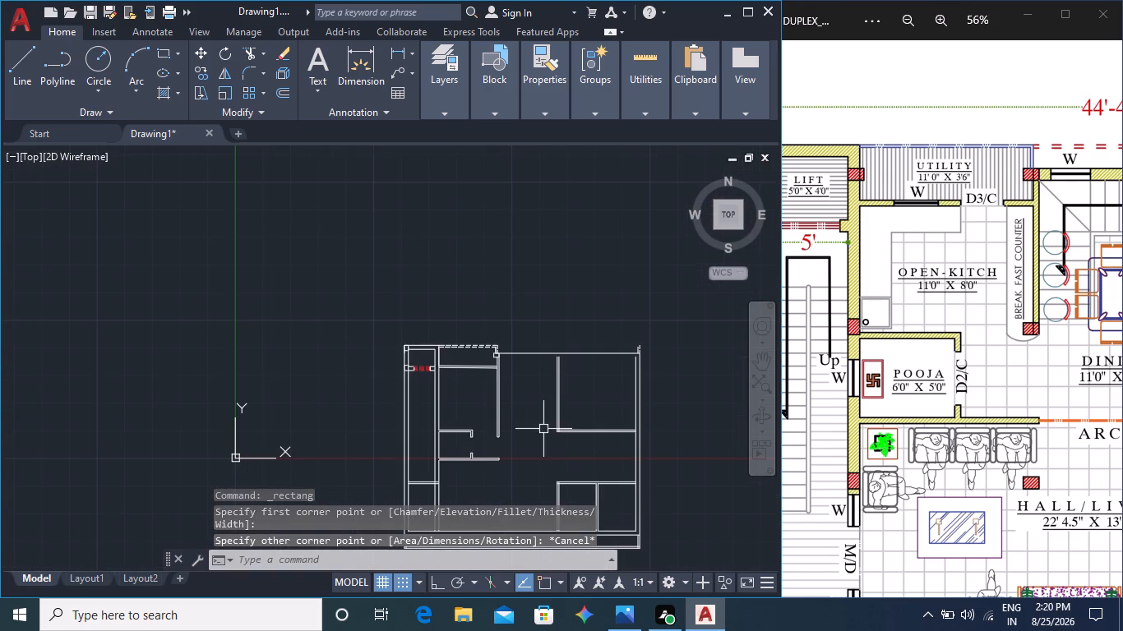
pyautogui.moveTo(555, 424); pyautogui.dragTo(538, 330, button='middle')
pyautogui.middleClick(919, 355)
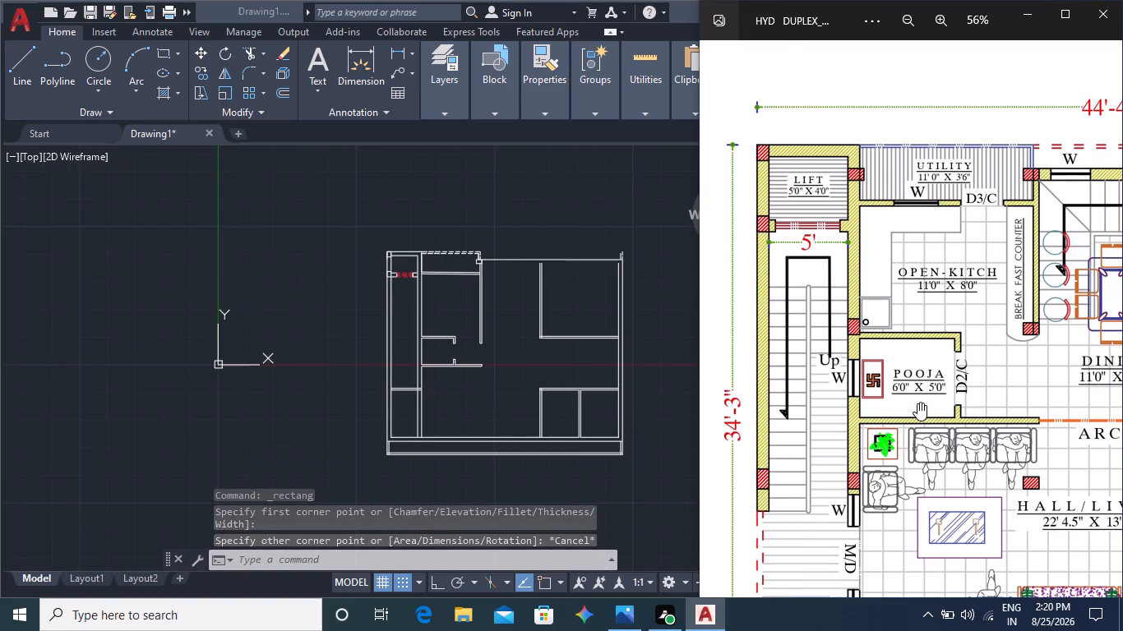
pyautogui.moveTo(916, 365); pyautogui.dragTo(917, 274, button='middle')
pyautogui.scroll(1, 471, 388)
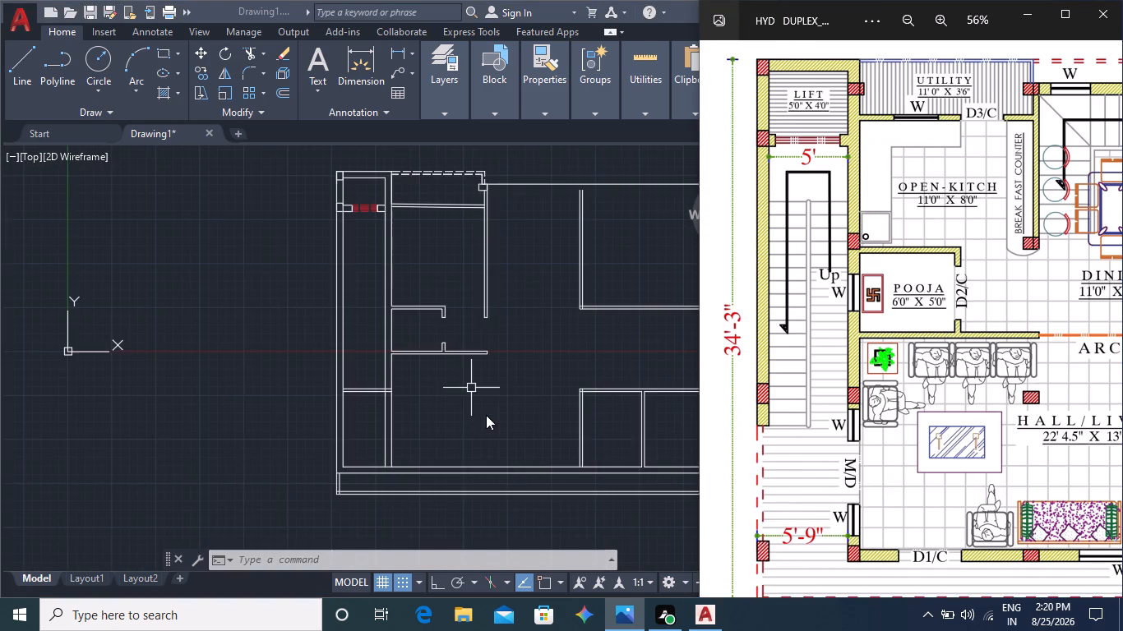
pyautogui.moveTo(480, 402); pyautogui.dragTo(461, 375, button='middle')
pyautogui.middleClick(865, 470)
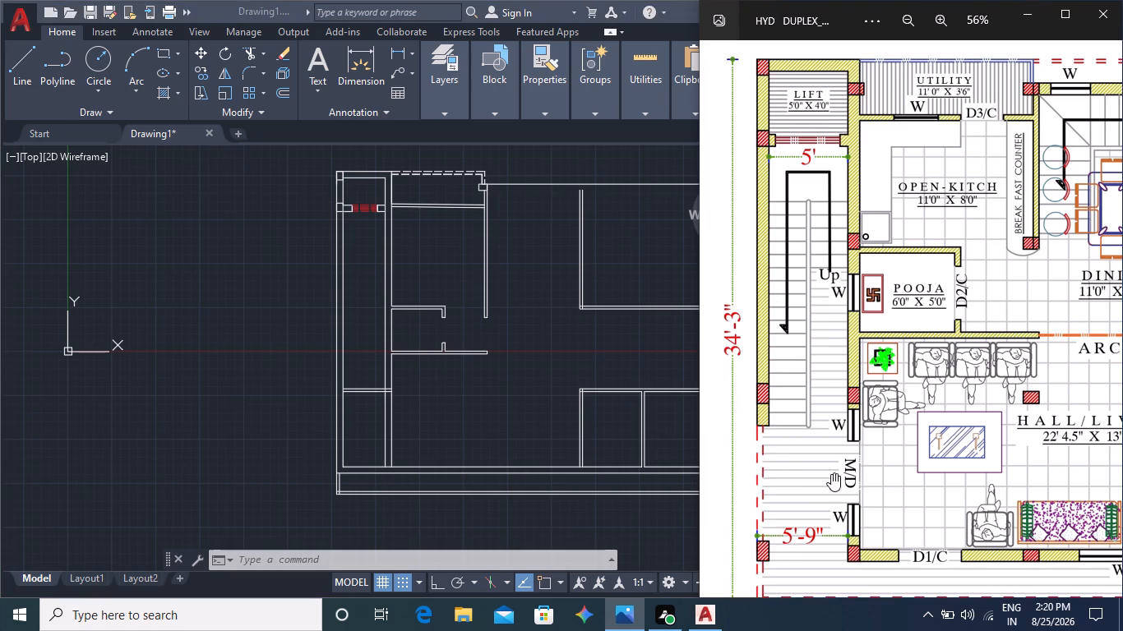
pyautogui.moveTo(827, 483); pyautogui.dragTo(835, 422, button='middle')
pyautogui.moveTo(833, 463); pyautogui.dragTo(834, 431, button='middle')
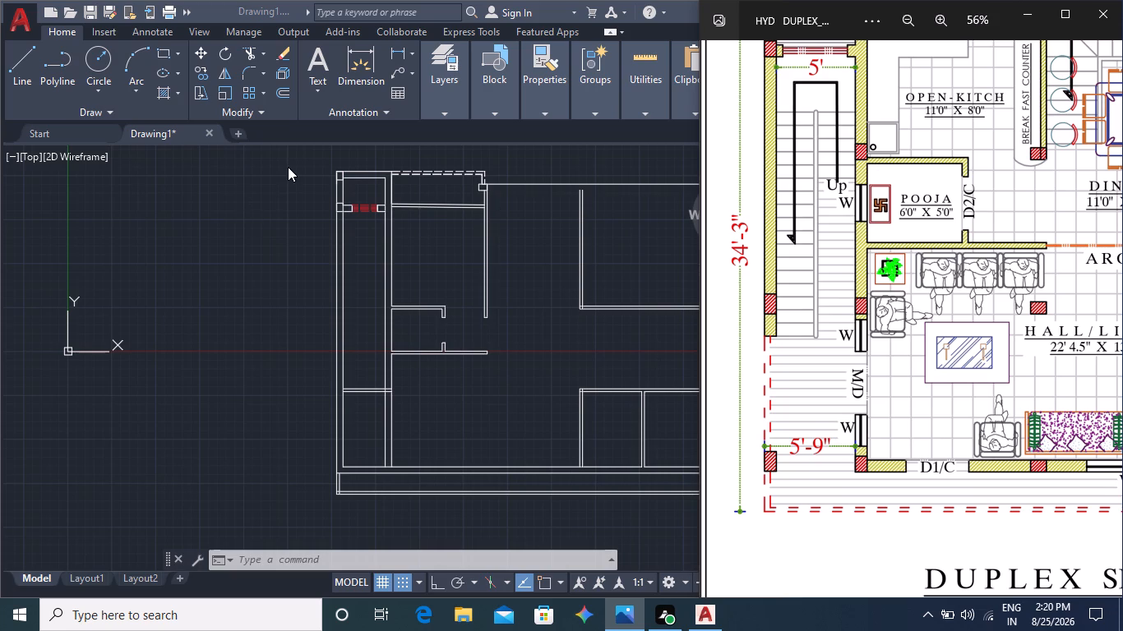
# Copy the lift's upper-left corner column by its lower-right corner to where the staircase's inner wall meets the cross wall's lower line.
pyautogui.scroll(4, 293, 165)
pyautogui.click(575, 263)
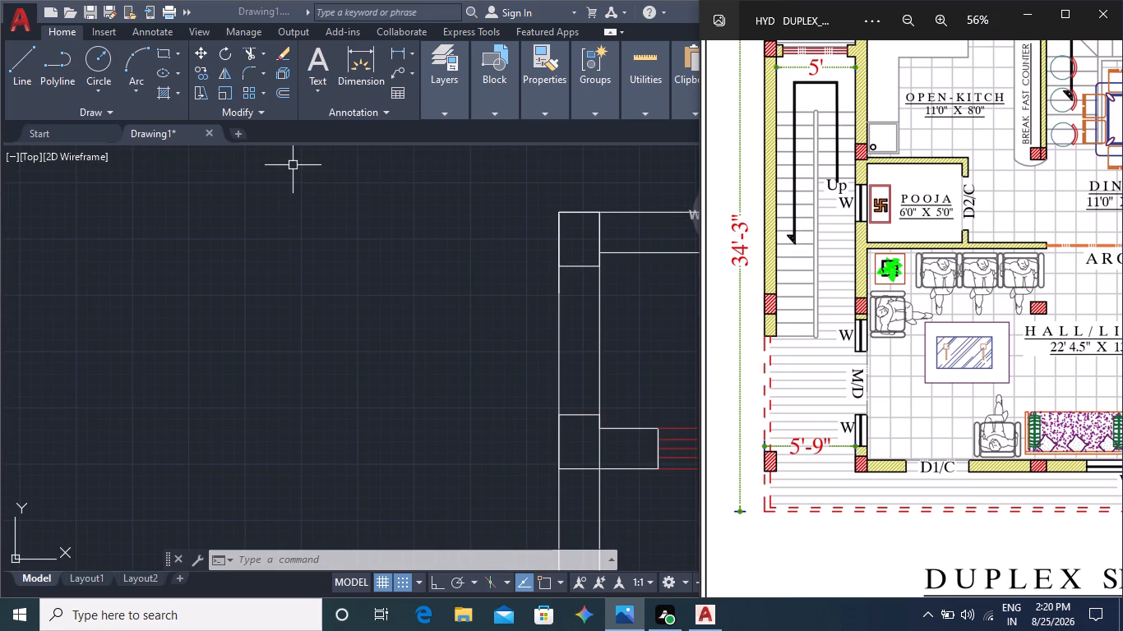
pyautogui.click(573, 268)
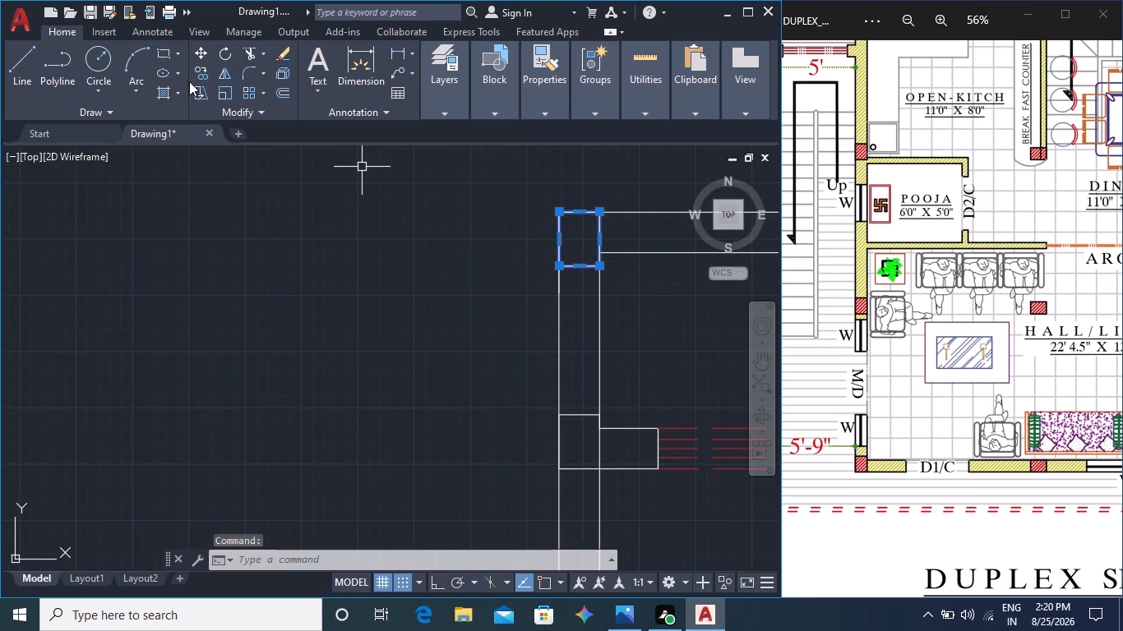
pyautogui.click(206, 72)
pyautogui.click(597, 265)
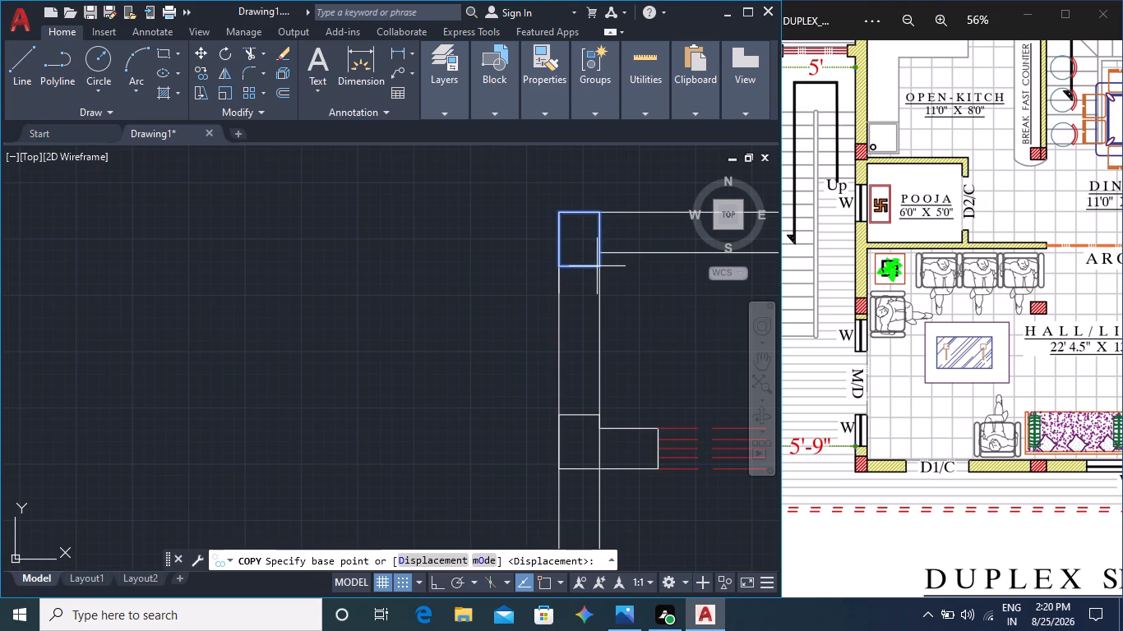
pyautogui.scroll(-4, 623, 387)
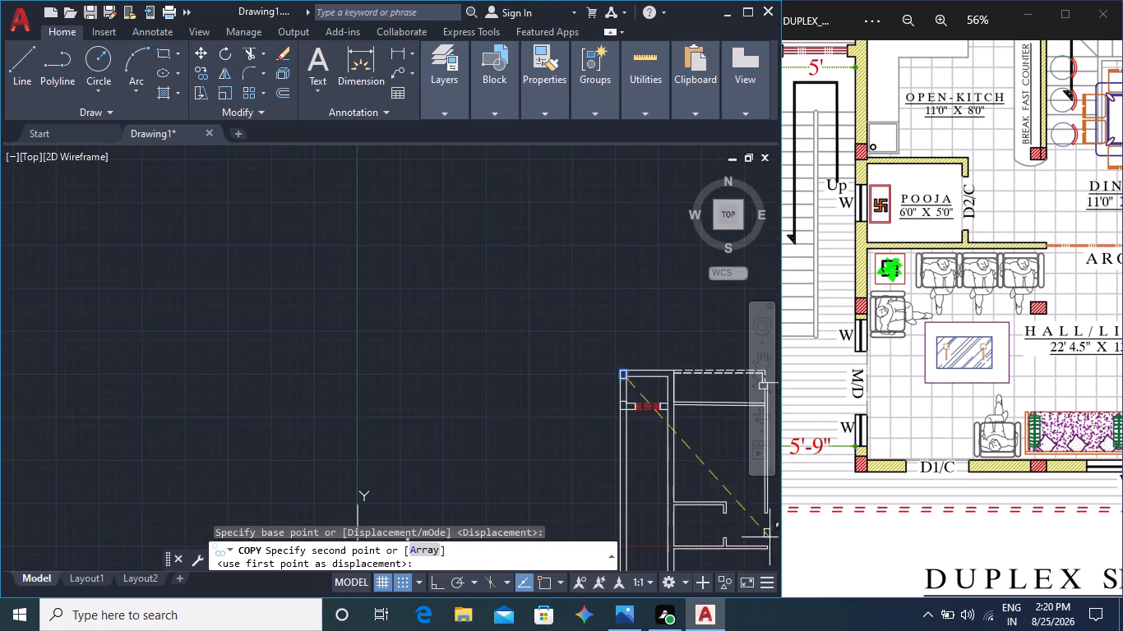
pyautogui.moveTo(649, 538); pyautogui.dragTo(595, 251, button='middle')
pyautogui.scroll(4, 625, 279)
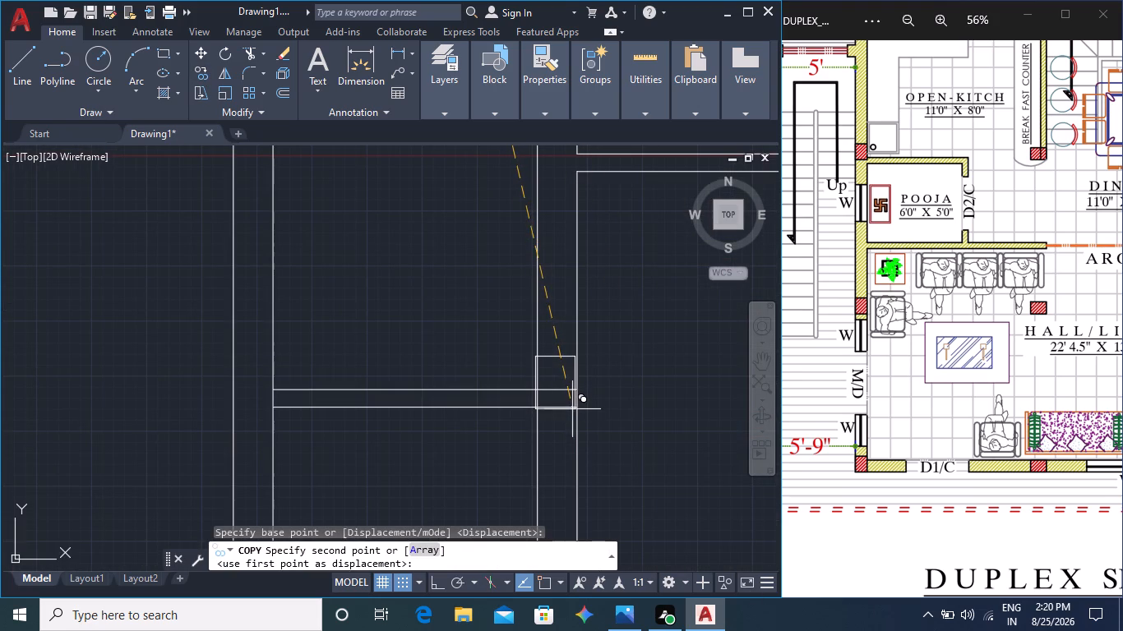
pyautogui.scroll(4, 571, 409)
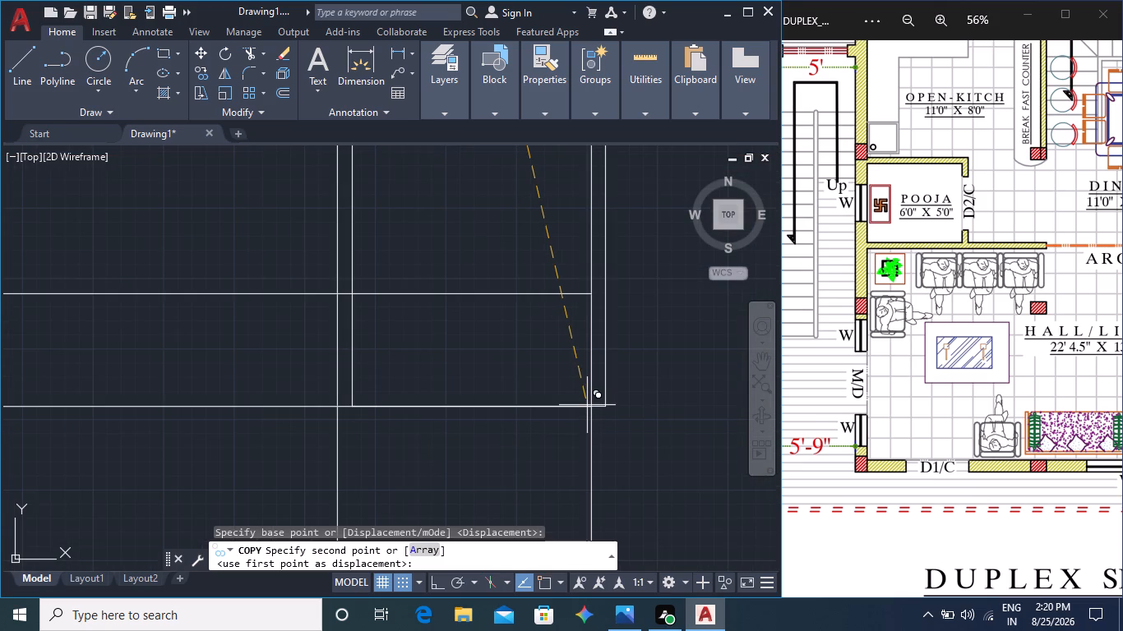
pyautogui.click(582, 409)
pyautogui.press('`')
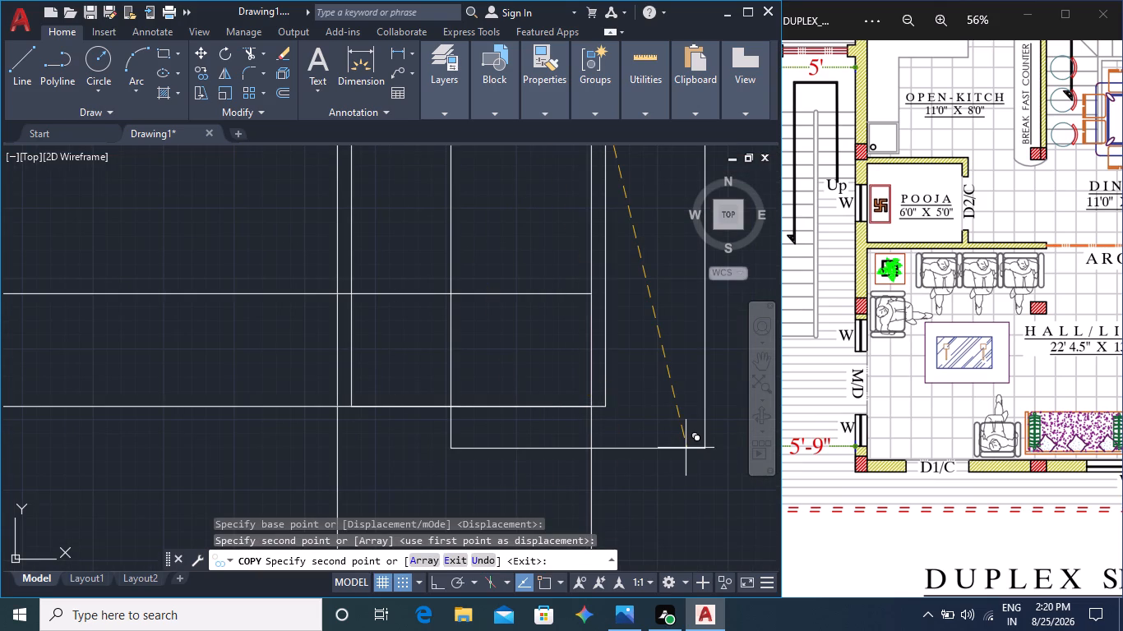
pyautogui.press('Escape')
pyautogui.press('Escape')
# Move the copied column by its lower-left corner onto the outer-left line of the staircase's inner wall, fitting it within the wall.
pyautogui.click(605, 392)
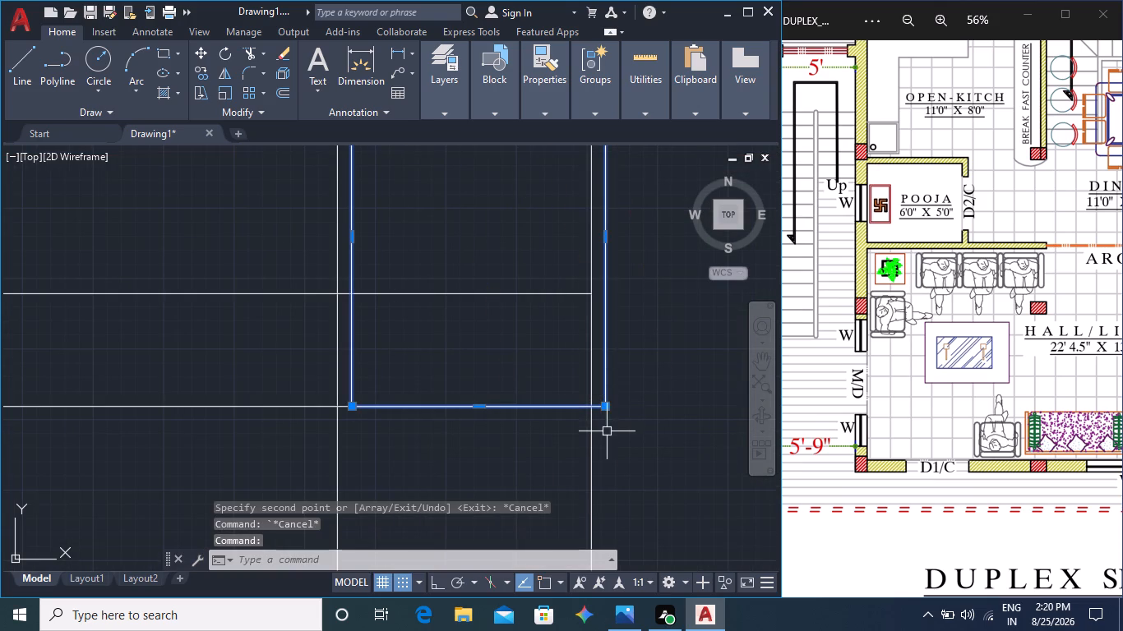
pyautogui.press('m')
pyautogui.press('Return')
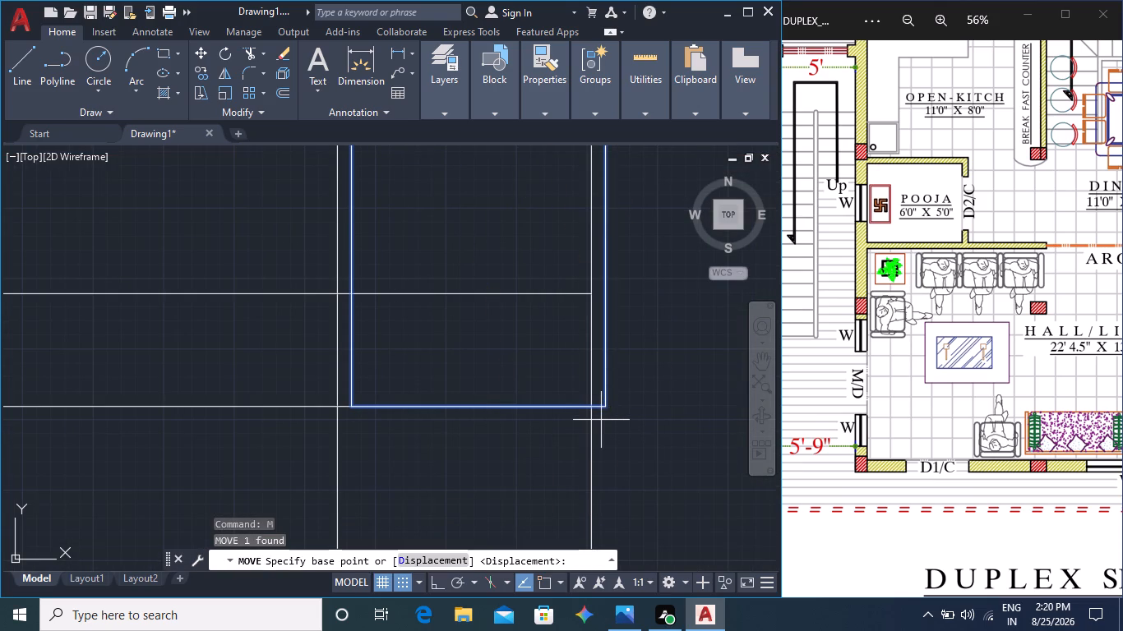
pyautogui.scroll(-1, 603, 410)
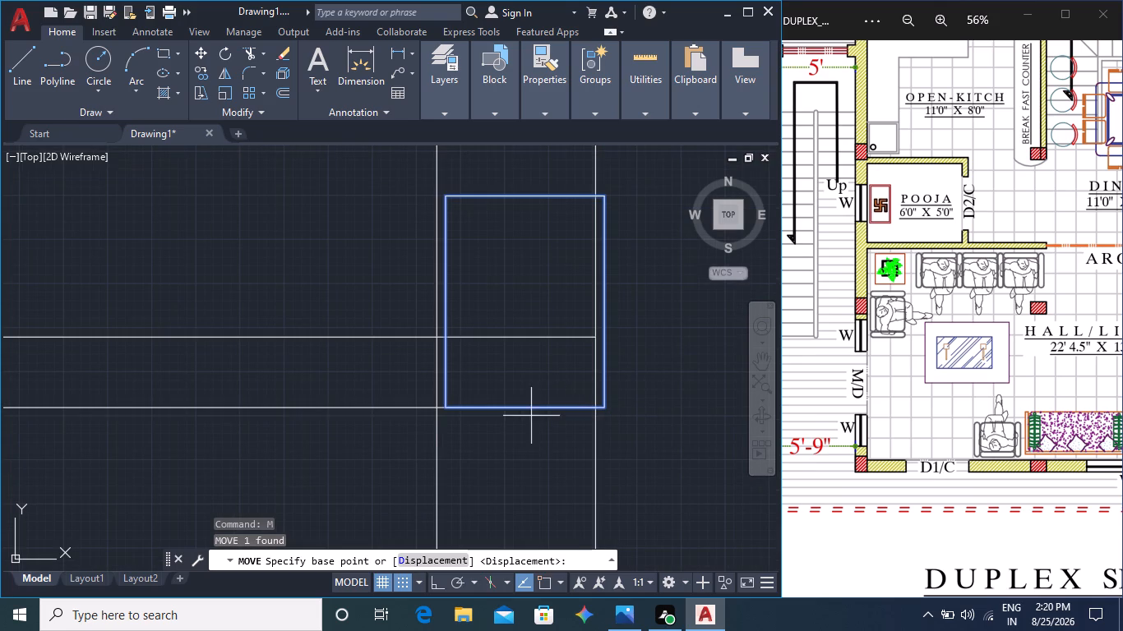
pyautogui.click(442, 410)
pyautogui.click(437, 411)
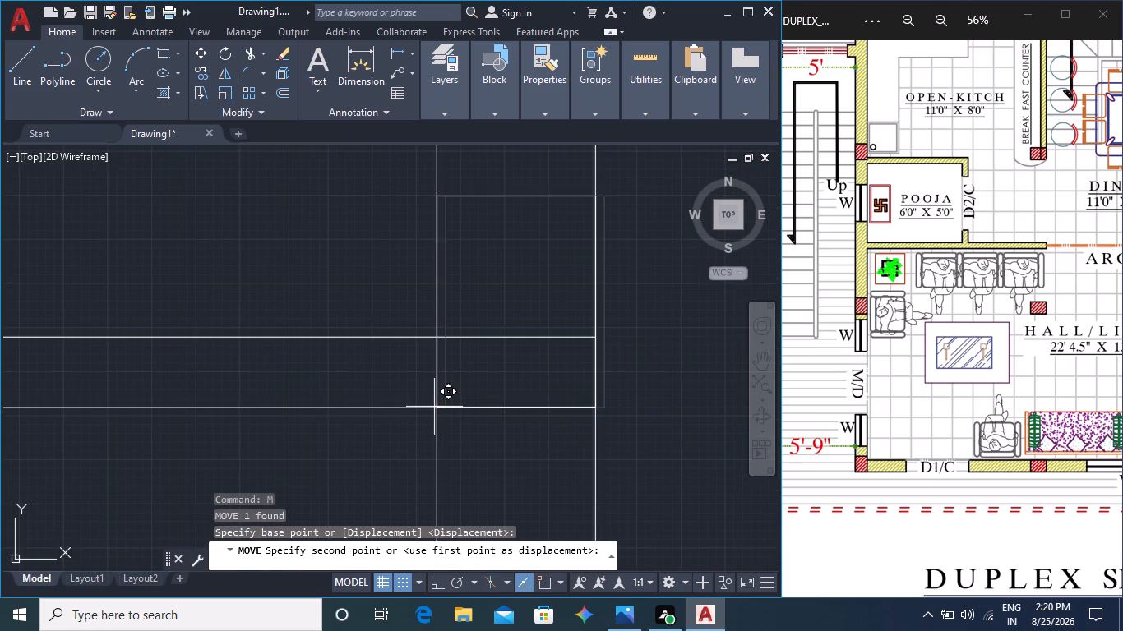
pyautogui.press('Escape')
pyautogui.press('Escape')
# Delete the two horizontal cross wall lines running between the staircase's outer wall and the column.
pyautogui.scroll(3, 464, 403)
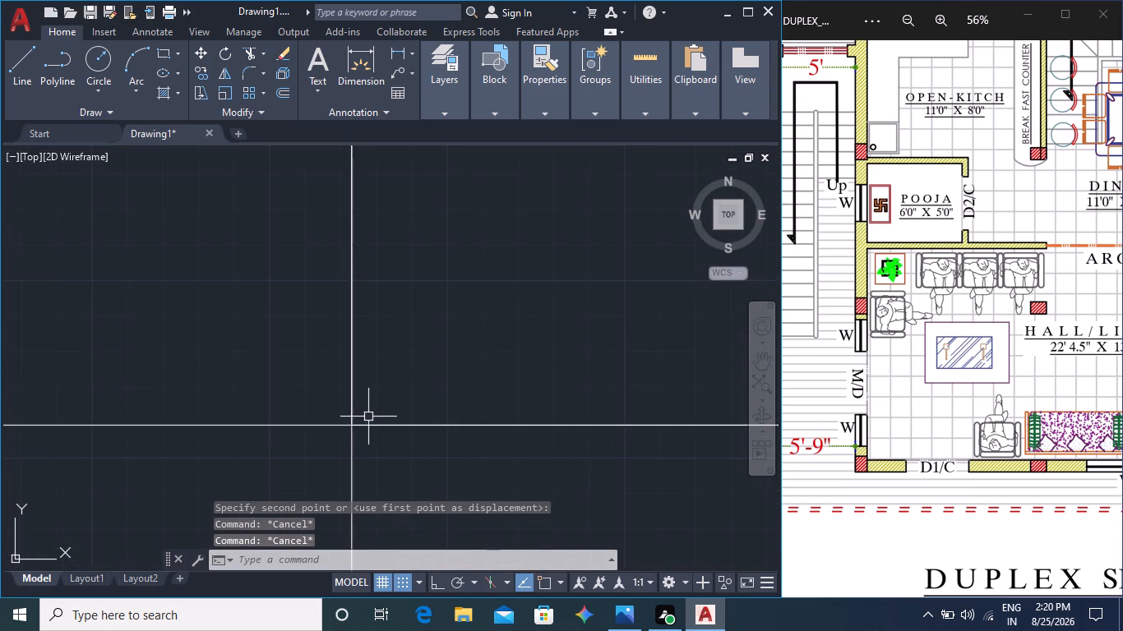
pyautogui.scroll(3, 367, 417)
pyautogui.scroll(-12, 367, 417)
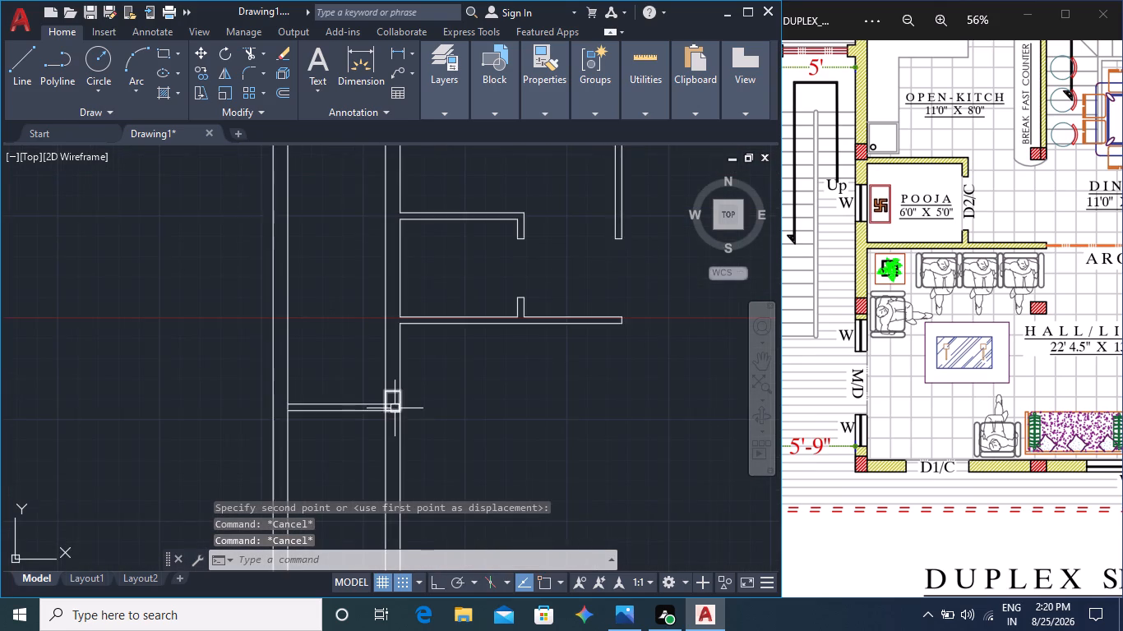
pyautogui.scroll(2, 395, 408)
pyautogui.click(326, 449)
pyautogui.click(300, 397)
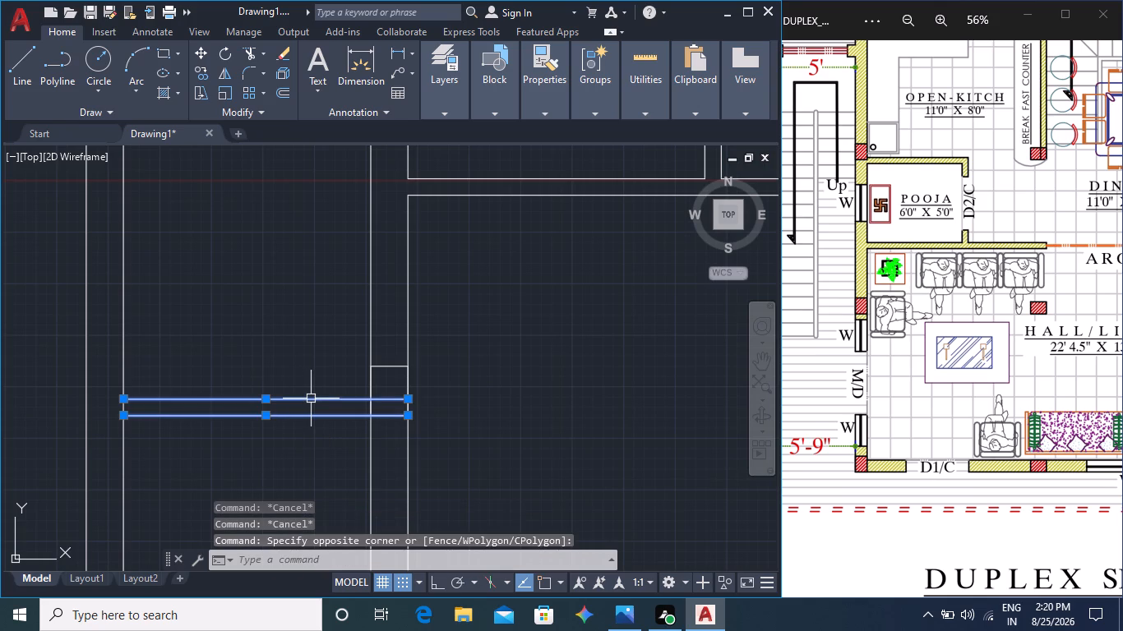
pyautogui.press('Delete')
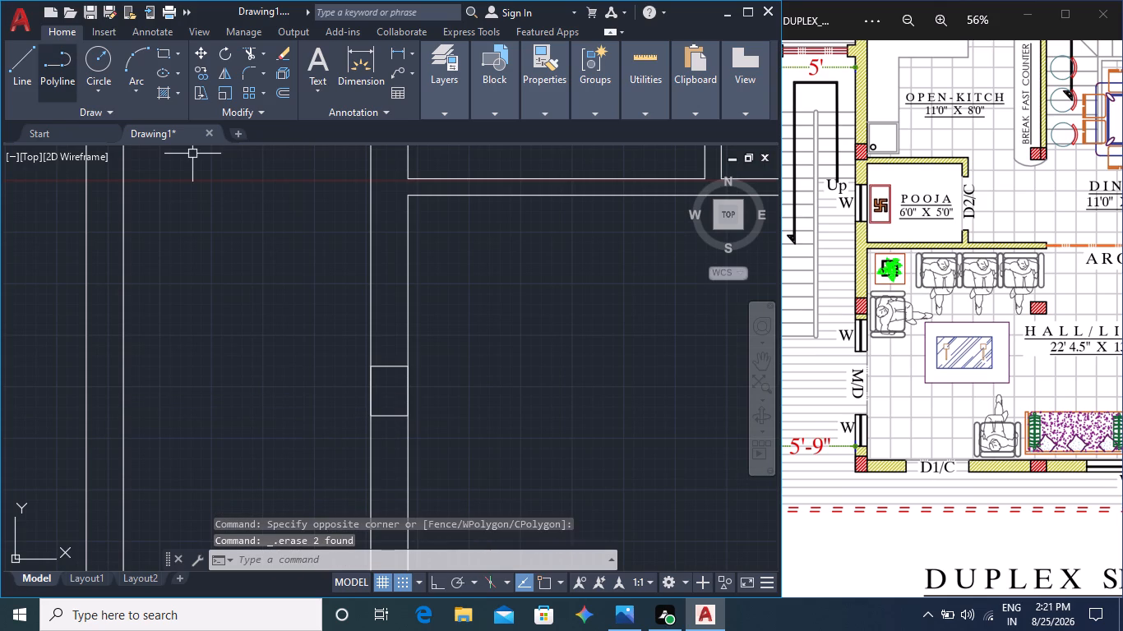
# With Ortho on, copy the column by its lower-left corner about 5'-9" horizontally onto the staircase's outer wall.
pyautogui.click(383, 417)
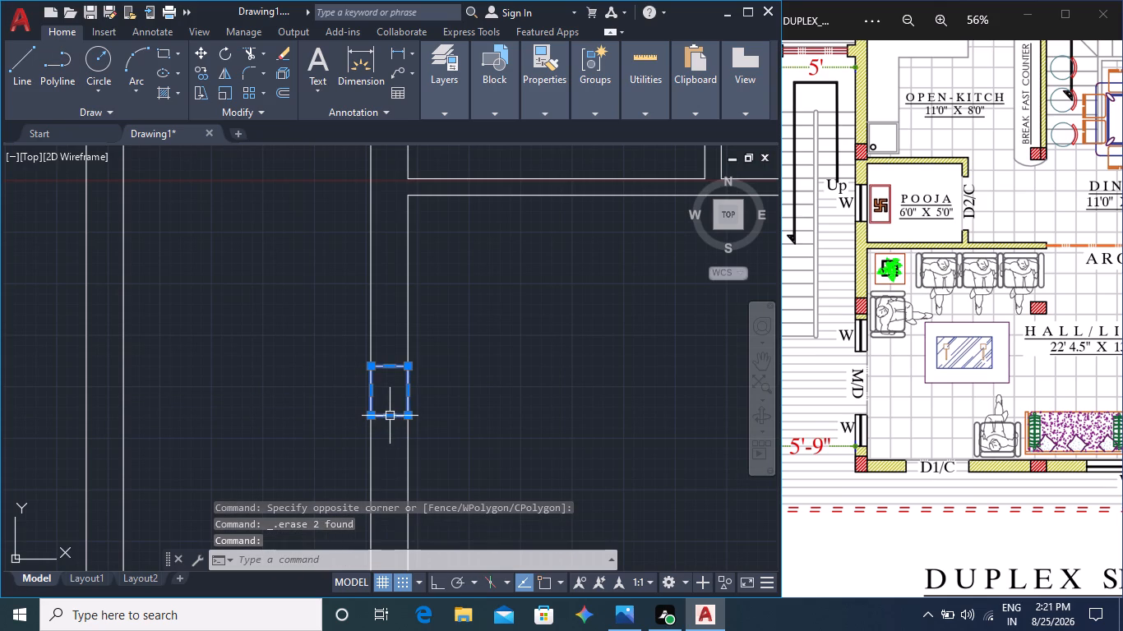
pyautogui.click(200, 72)
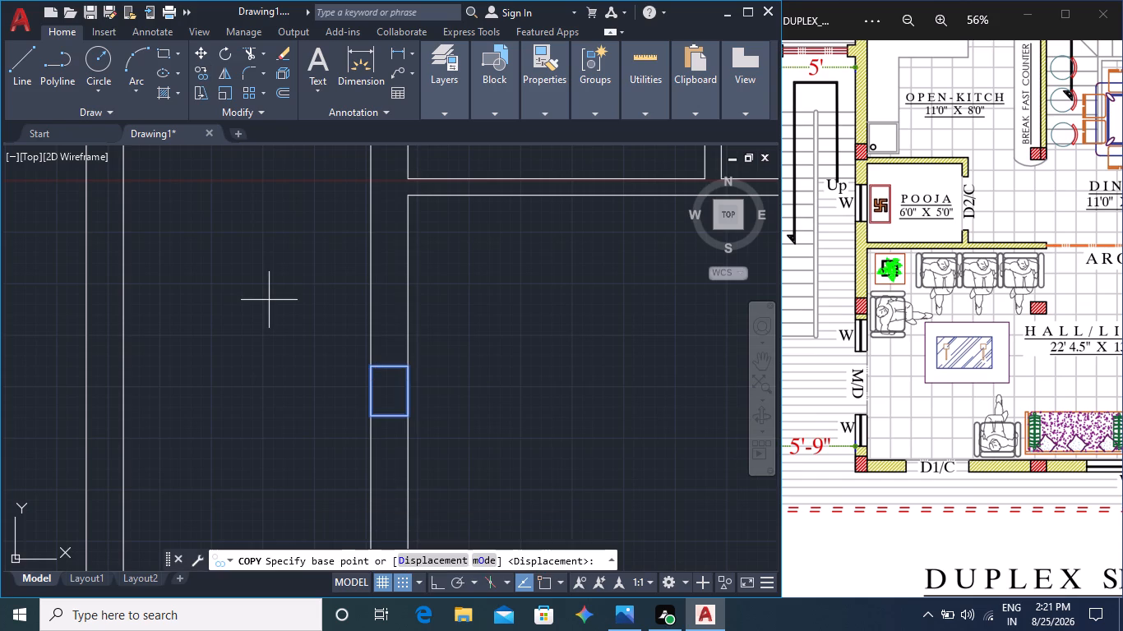
pyautogui.press('F8')
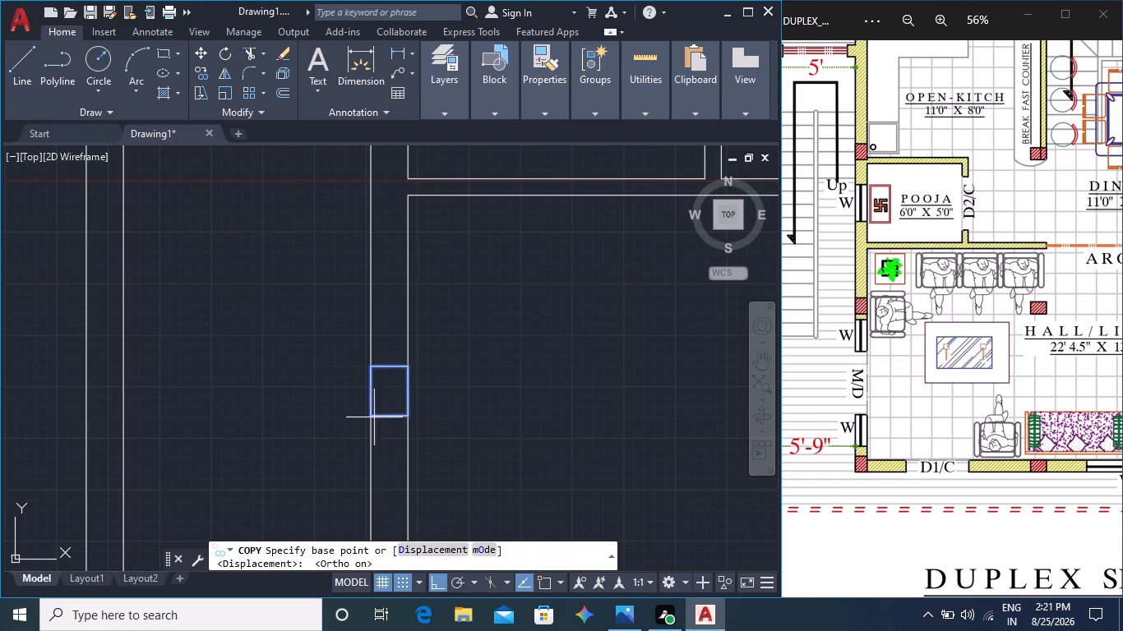
pyautogui.click(371, 417)
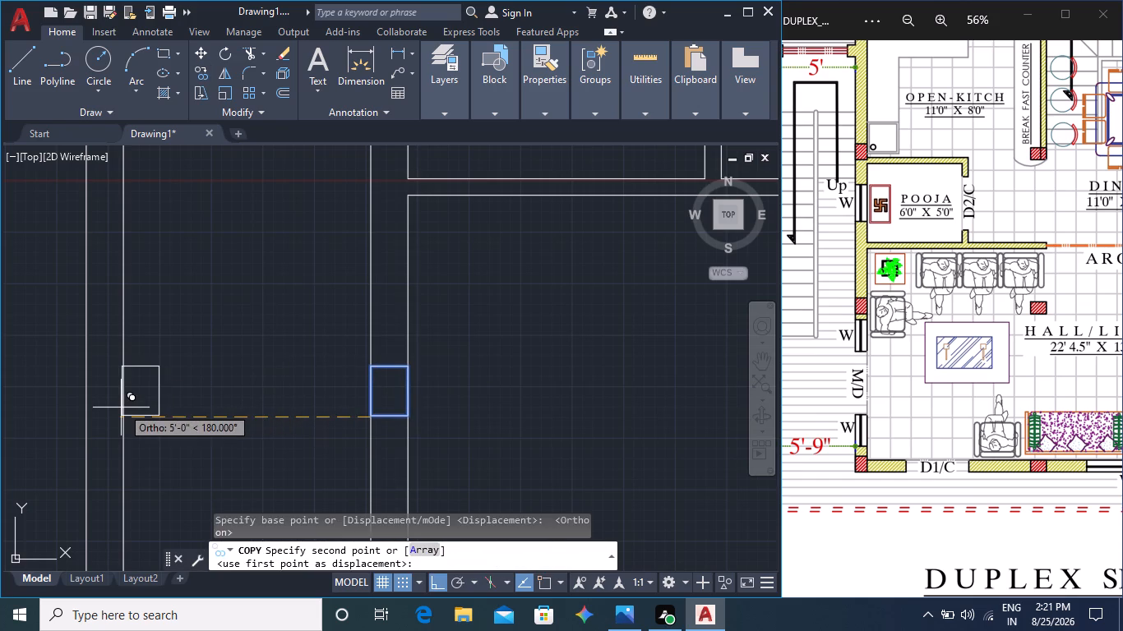
pyautogui.moveTo(131, 407); pyautogui.dragTo(293, 402, button='middle')
pyautogui.scroll(2, 247, 403)
pyautogui.click(247, 403)
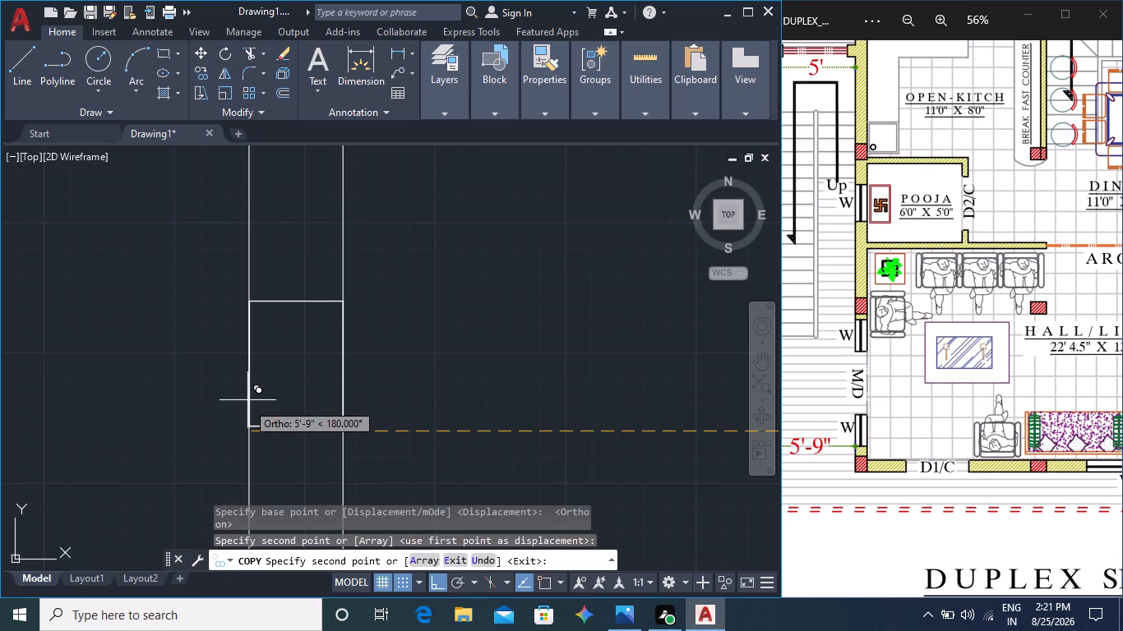
pyautogui.press('Escape')
# Trim the staircase's inner and outer wall lines below the two columns, using a fence across all four lines.
pyautogui.scroll(-3, 400, 413)
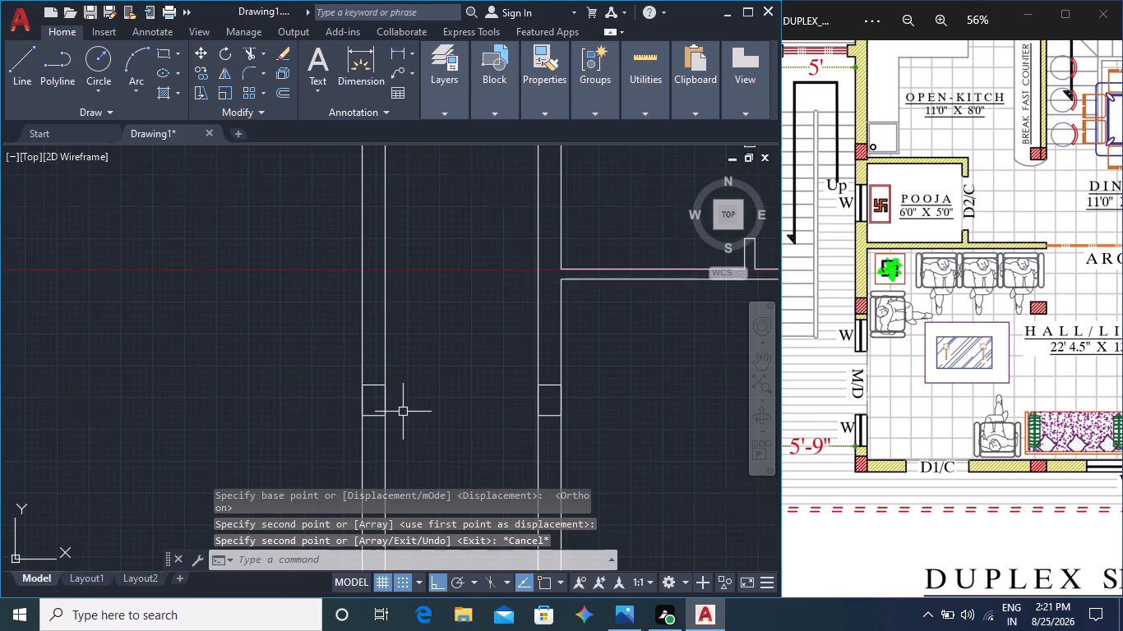
pyautogui.moveTo(677, 415); pyautogui.dragTo(571, 323, button='middle')
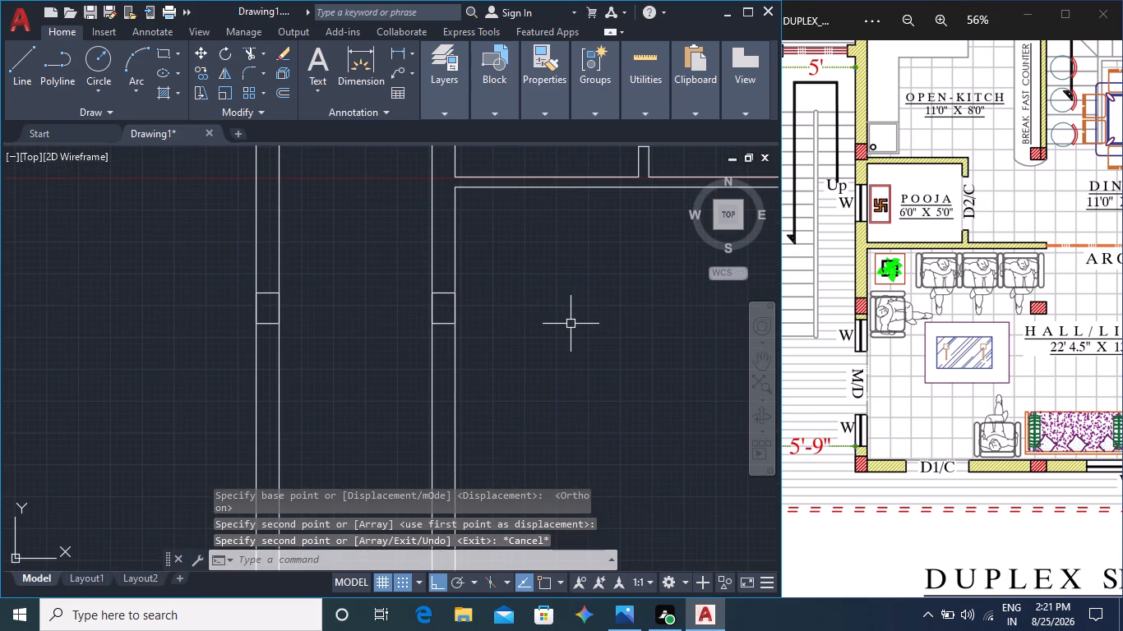
pyautogui.write('tr')
pyautogui.press('Return')
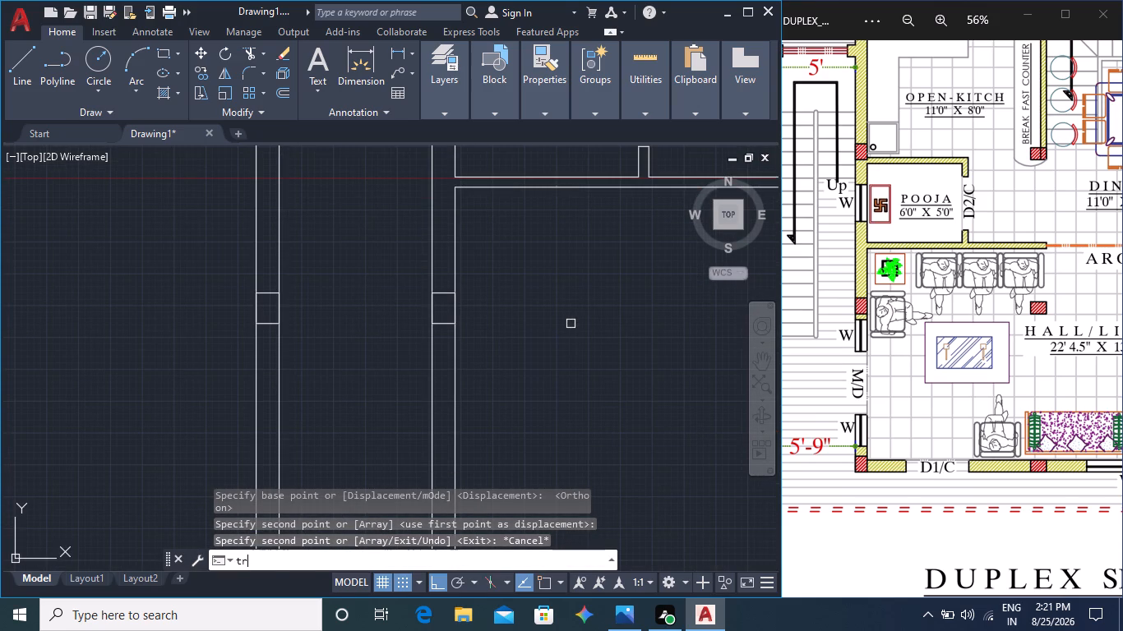
pyautogui.middleClick(515, 426)
pyautogui.click(501, 423)
pyautogui.click(169, 393)
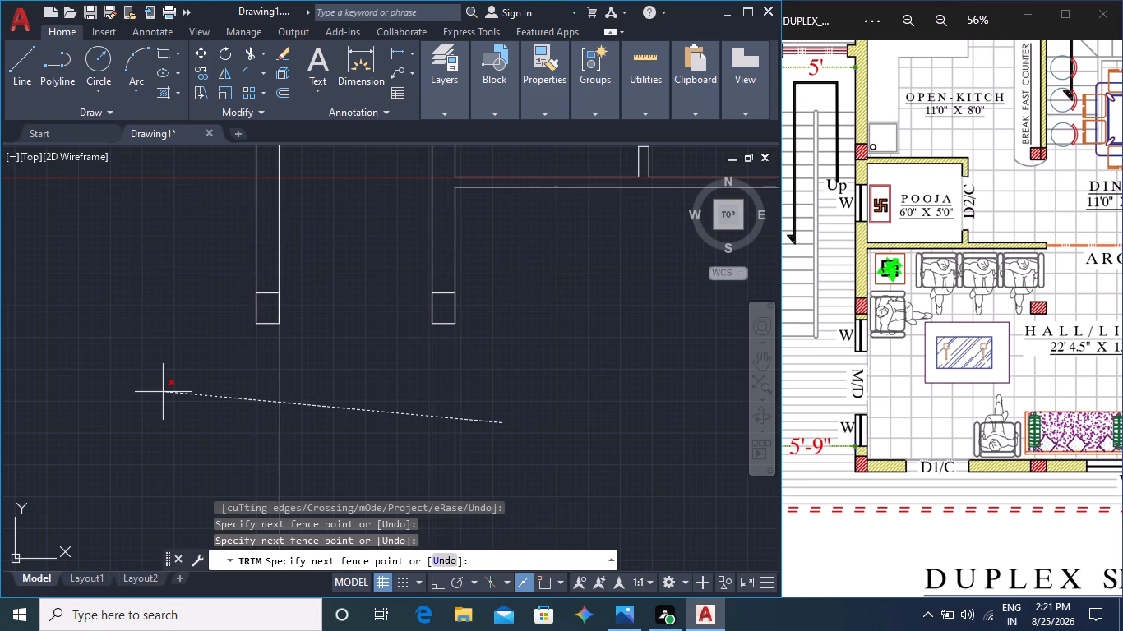
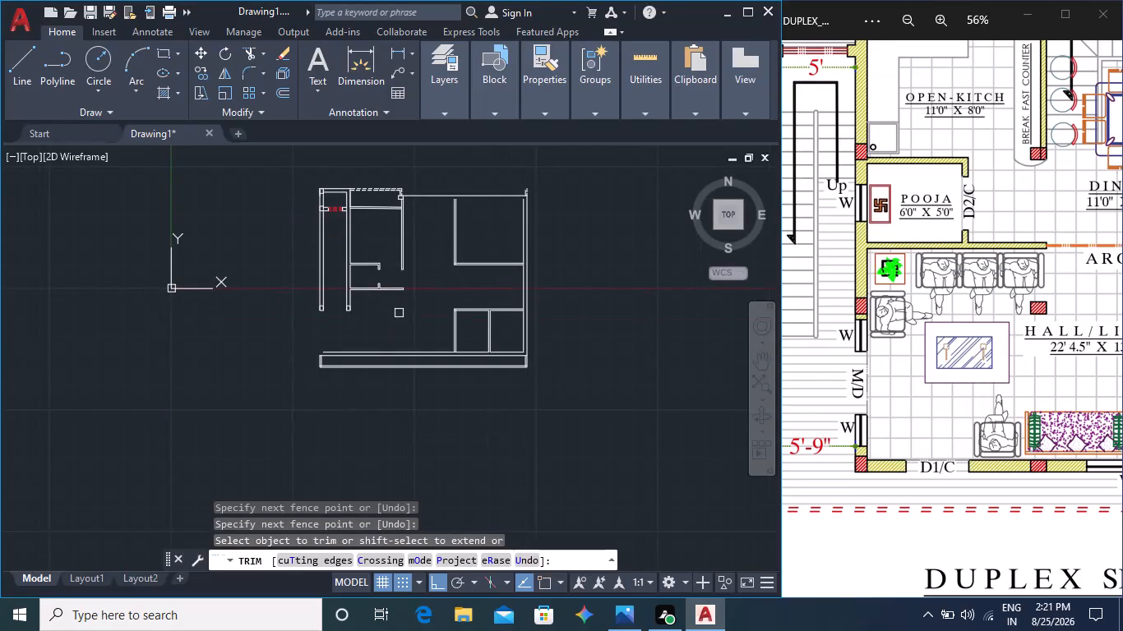
# Examine the reference plan from the staircase and lift to the dining area alongside the matching walls in the drawing.
pyautogui.press('Escape')
pyautogui.middleClick(913, 320)
pyautogui.middleClick(895, 315)
pyautogui.middleClick(895, 315)
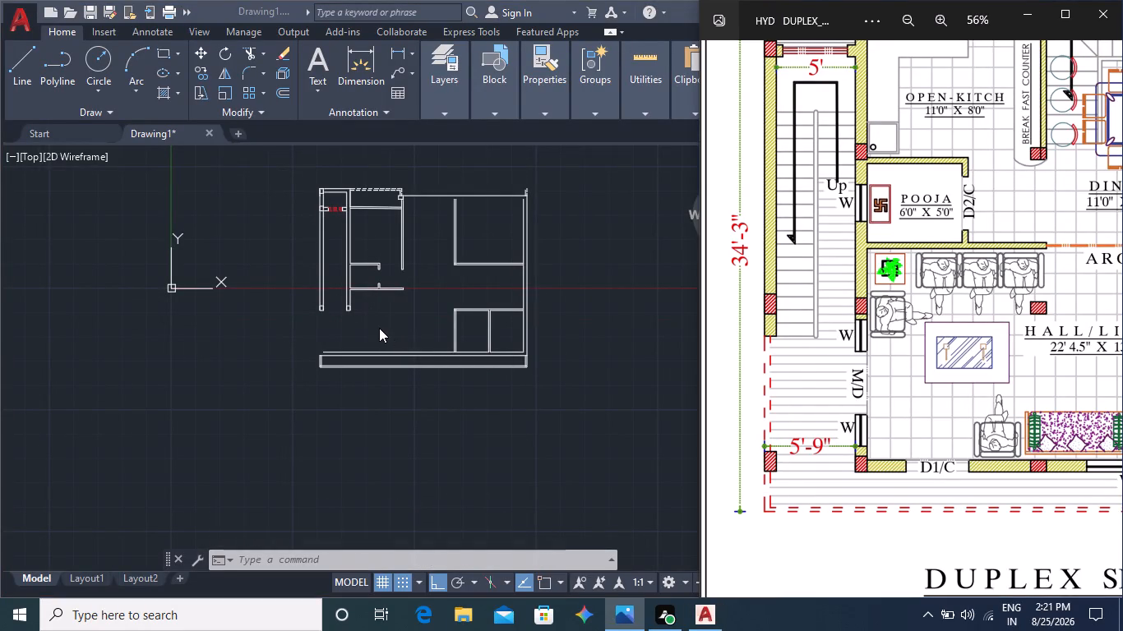
pyautogui.scroll(1, 335, 307)
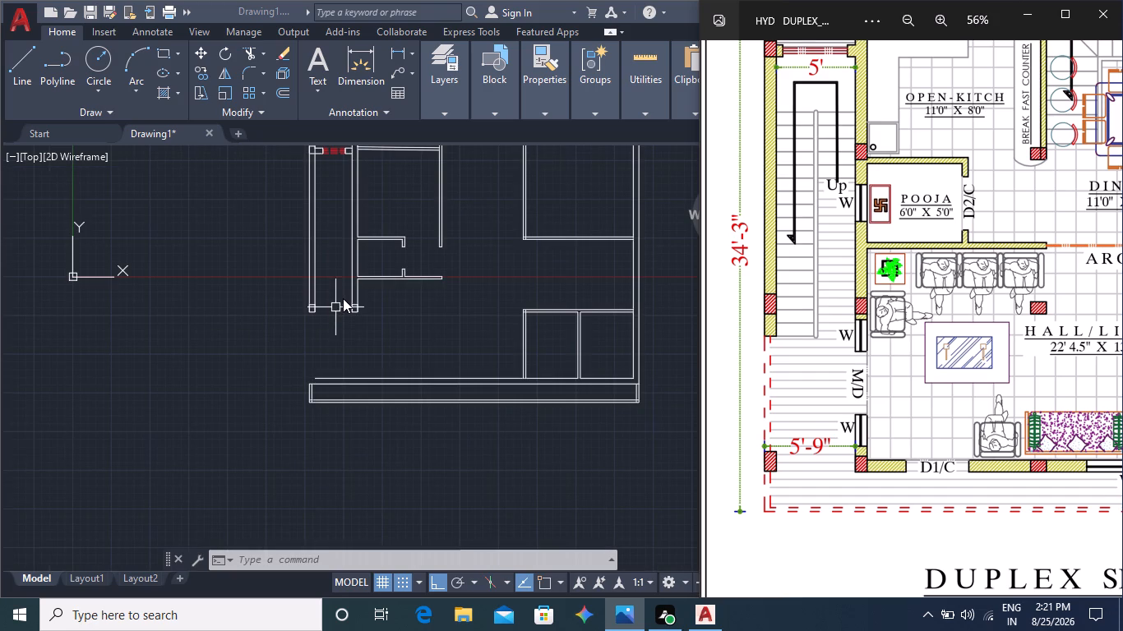
pyautogui.moveTo(896, 245); pyautogui.dragTo(909, 290, button='middle')
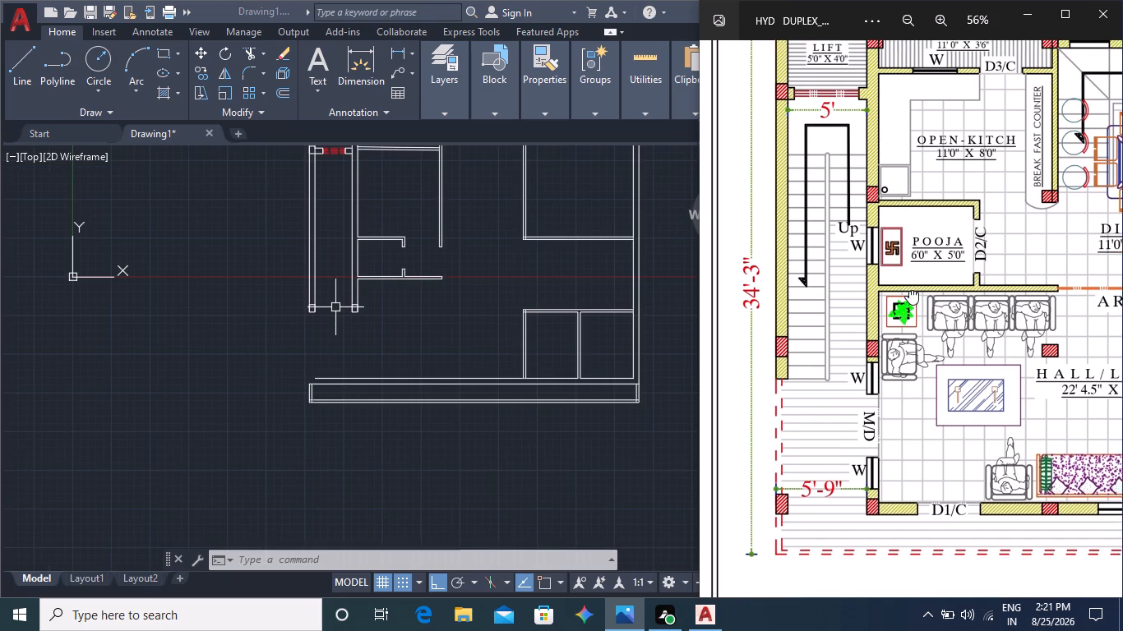
pyautogui.moveTo(909, 290); pyautogui.dragTo(911, 325, button='middle')
pyautogui.moveTo(901, 301); pyautogui.dragTo(904, 358, button='middle')
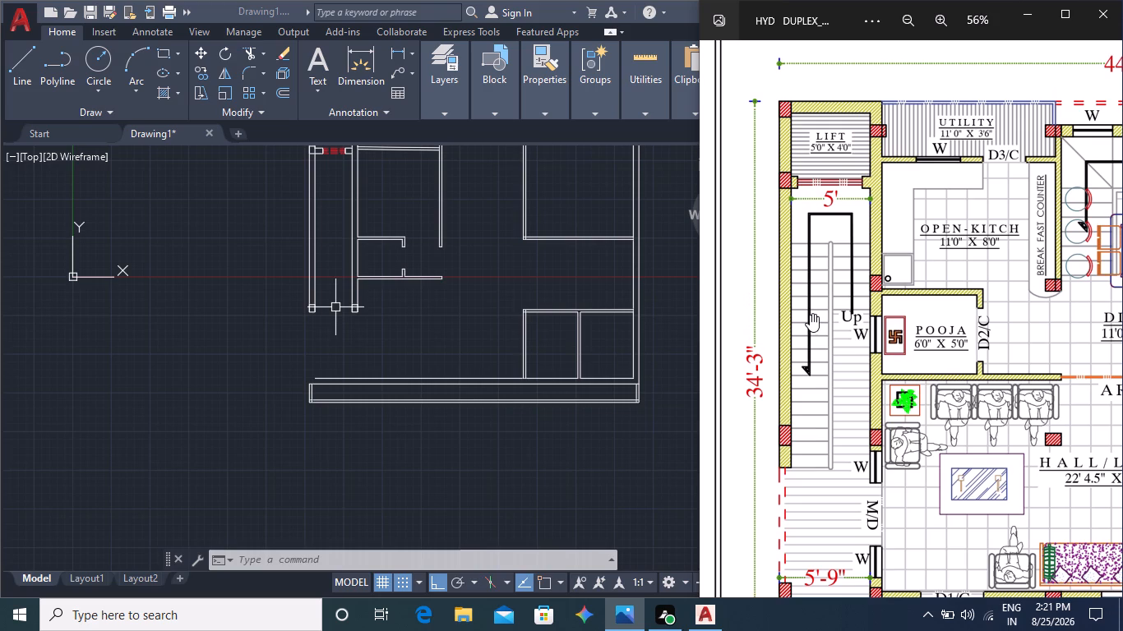
pyautogui.middleClick(538, 352)
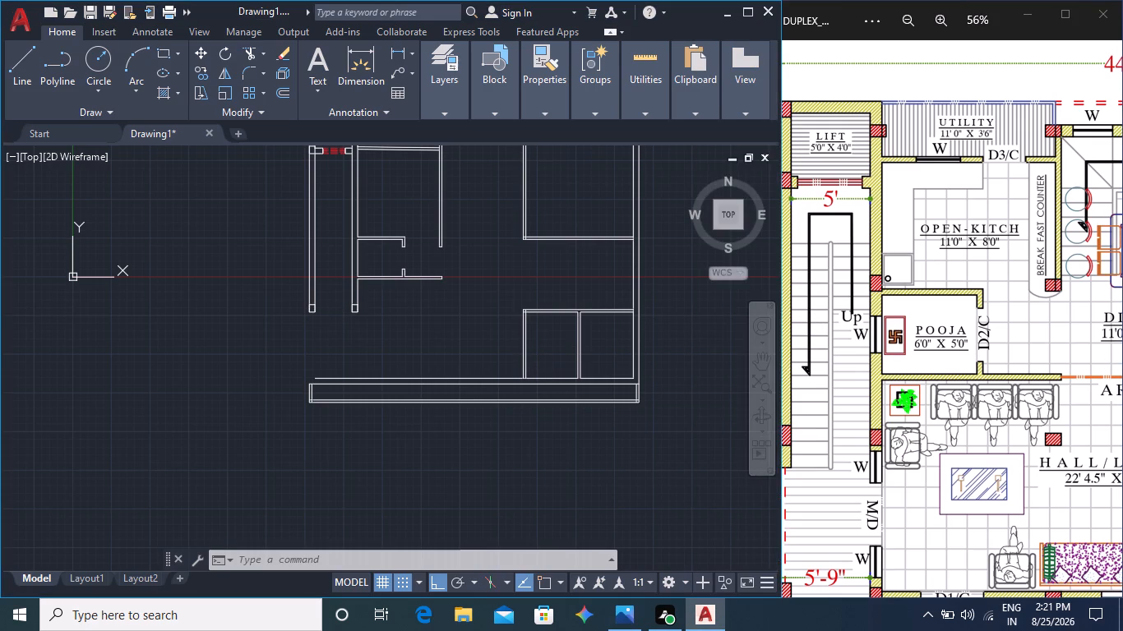
pyautogui.moveTo(639, 364); pyautogui.dragTo(518, 354, button='middle')
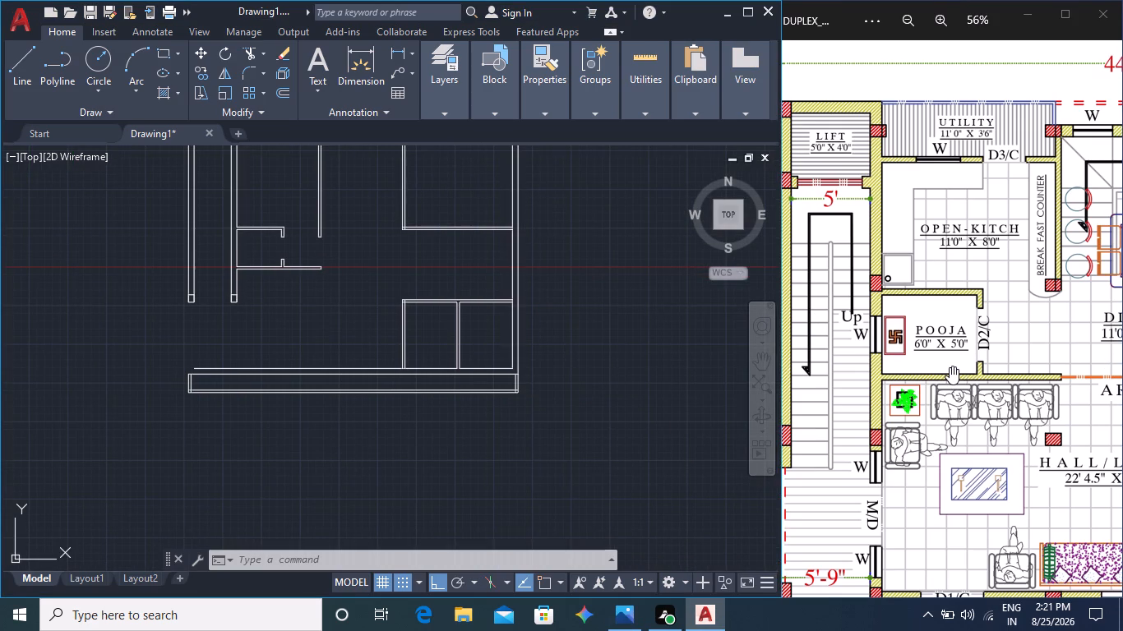
pyautogui.middleClick(908, 366)
pyautogui.moveTo(888, 369); pyautogui.dragTo(795, 388, button='middle')
pyautogui.moveTo(870, 380); pyautogui.dragTo(760, 398, button='middle')
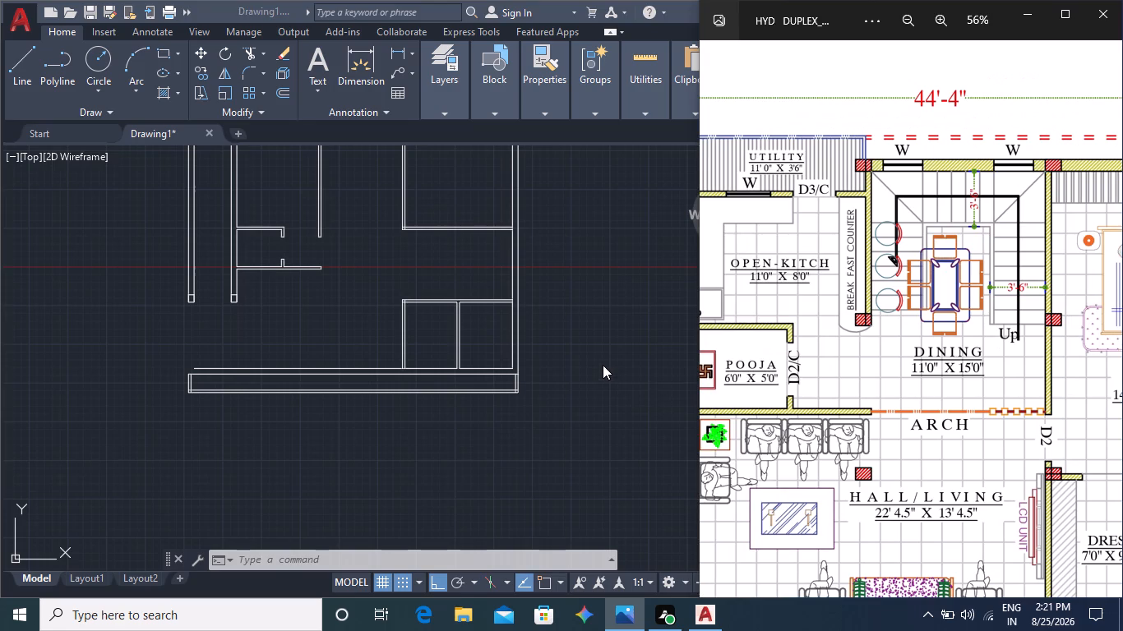
pyautogui.middleClick(601, 362)
pyautogui.moveTo(604, 358); pyautogui.dragTo(575, 394, button='middle')
pyautogui.moveTo(577, 448); pyautogui.dragTo(561, 498, button='middle')
pyautogui.moveTo(539, 391); pyautogui.dragTo(552, 508, button='middle')
pyautogui.moveTo(555, 426); pyautogui.dragTo(575, 513, button='middle')
pyautogui.moveTo(579, 396); pyautogui.dragTo(594, 360, button='middle')
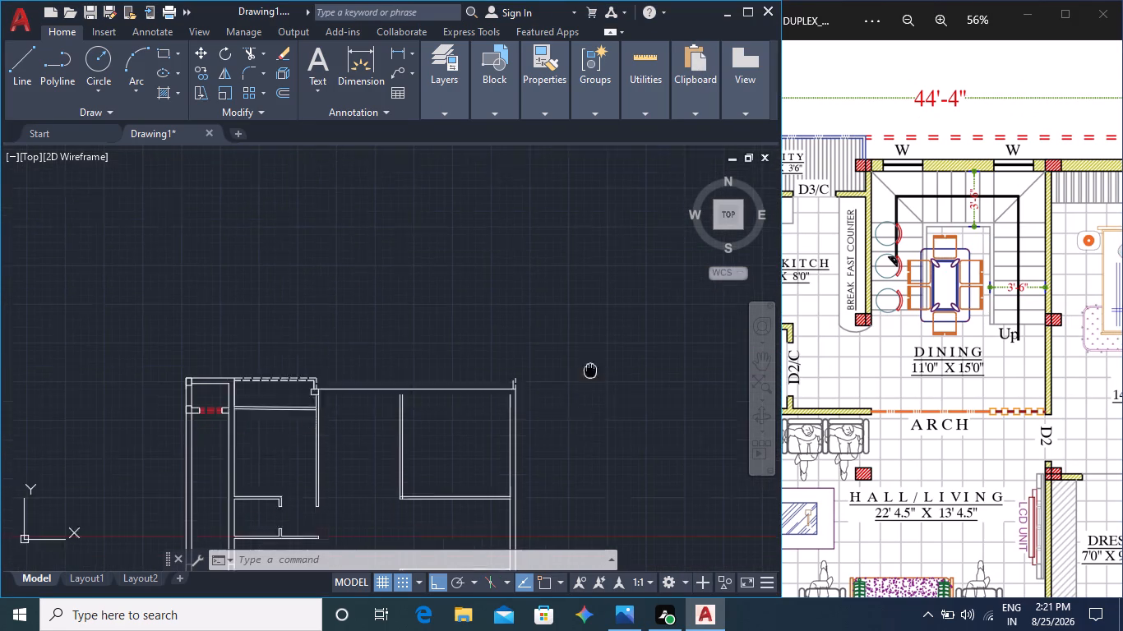
pyautogui.moveTo(594, 360); pyautogui.dragTo(608, 326, button='middle')
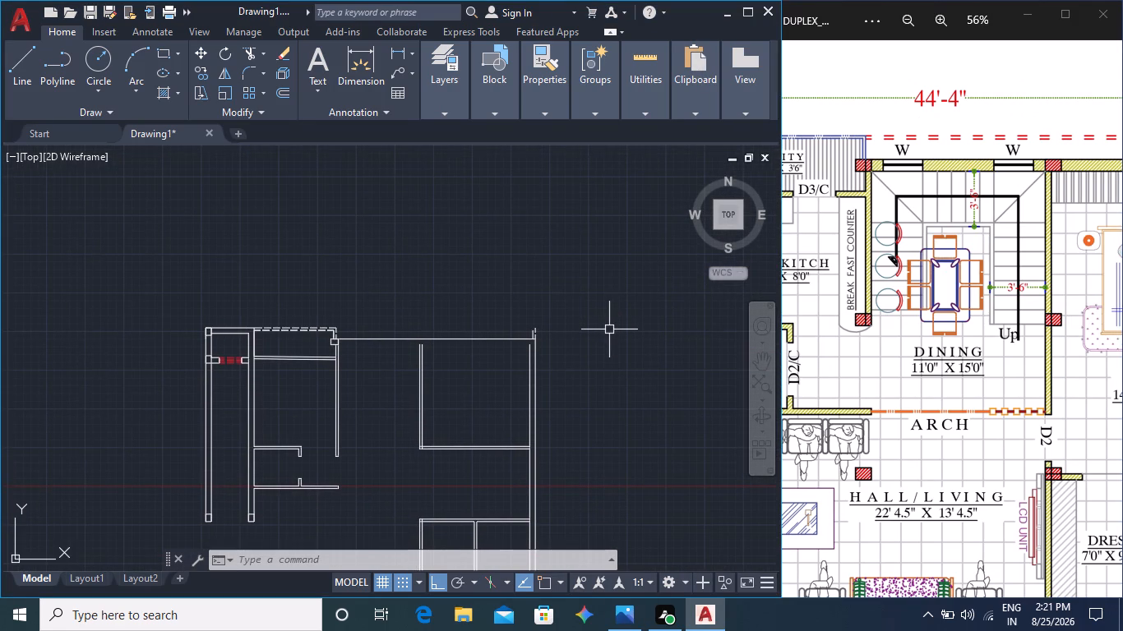
# Try to save the drawing as duplex 44'4" X 34'3", taking the overall dimensions from the reference plan.
pyautogui.hotkey('ctrl', 's')
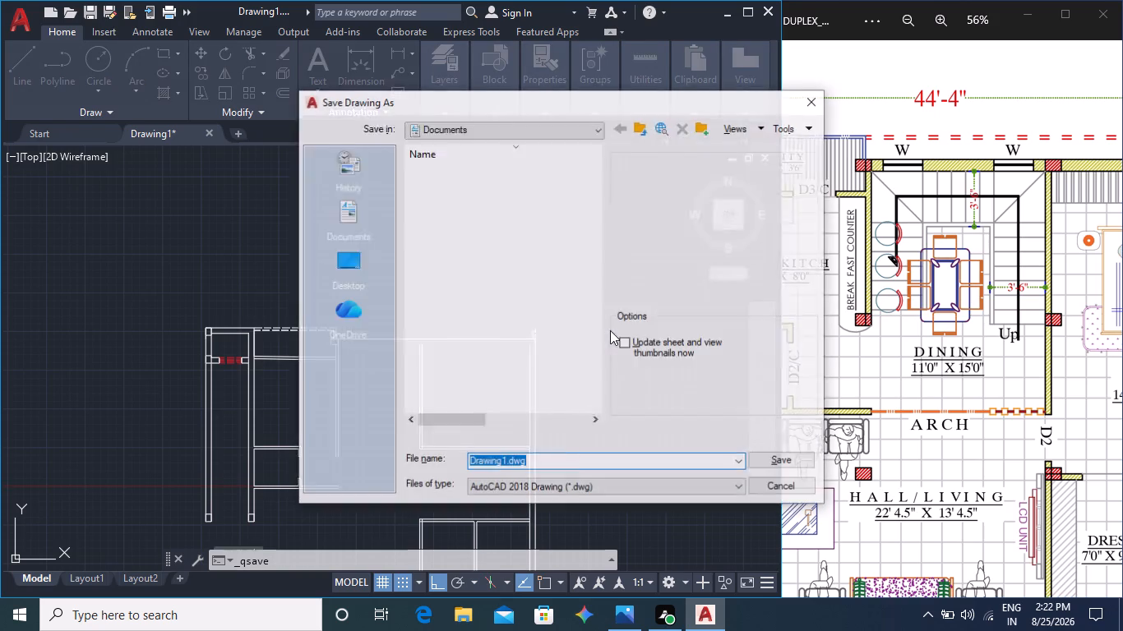
pyautogui.click(557, 461)
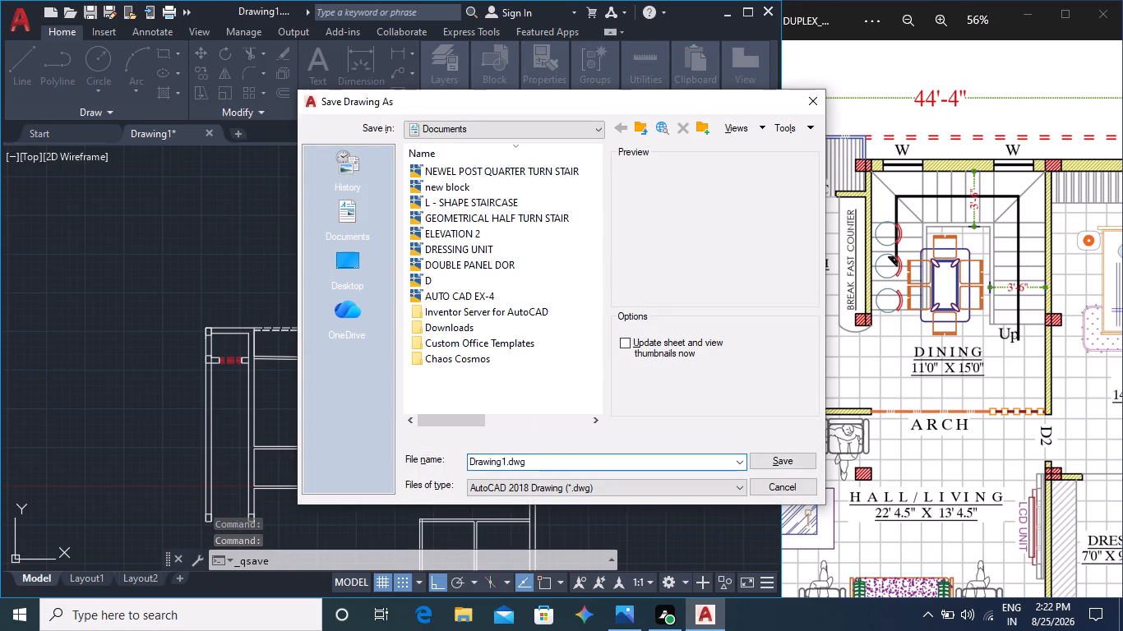
pyautogui.press('BackSpace')
pyautogui.press('BackSpace')
pyautogui.press('BackSpace')
pyautogui.press('BackSpace')
pyautogui.press('BackSpace')
pyautogui.press('BackSpace')
pyautogui.press('BackSpace')
pyautogui.press('BackSpace')
pyautogui.press('BackSpace')
pyautogui.press('BackSpace')
pyautogui.press('BackSpace')
pyautogui.press('BackSpace')
pyautogui.press('BackSpace')
pyautogui.press('BackSpace')
pyautogui.press('BackSpace')
pyautogui.press('BackSpace')
pyautogui.press('BackSpace')
pyautogui.press('BackSpace')
pyautogui.press('BackSpace')
pyautogui.press('BackSpace')
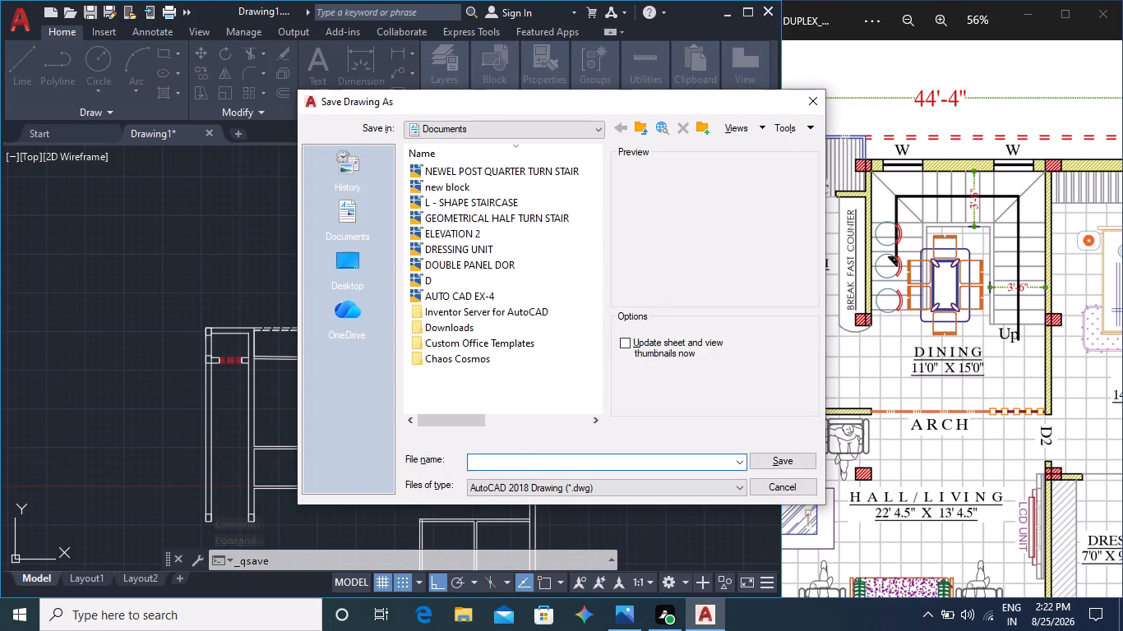
pyautogui.write('duplez')
pyautogui.press('BackSpace')
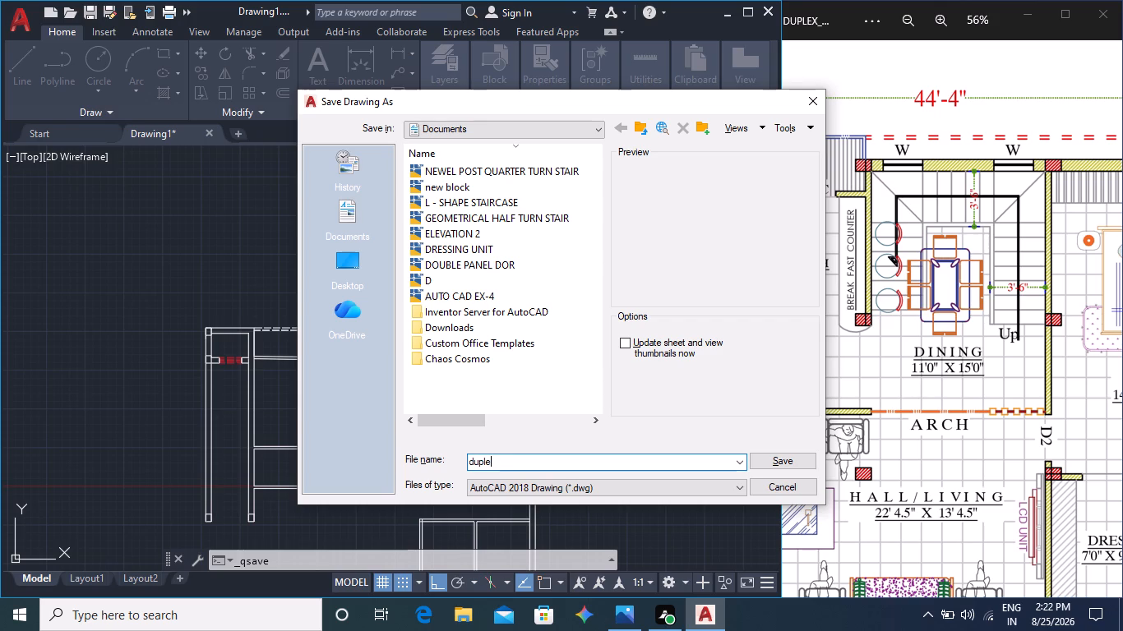
pyautogui.write('x')
pyautogui.press('space')
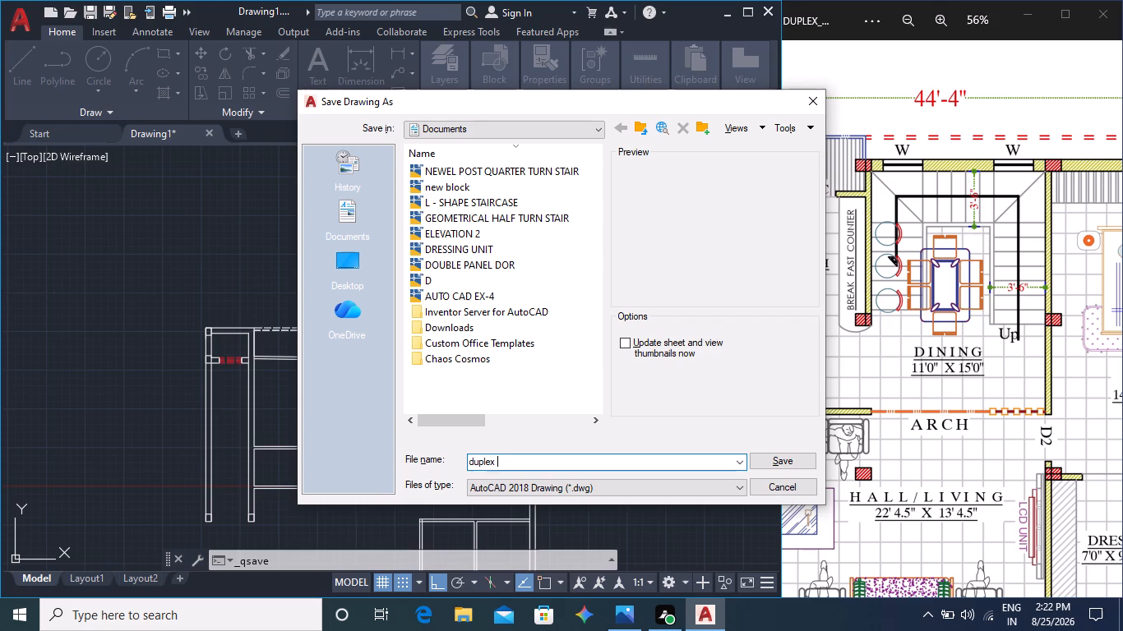
pyautogui.write('44')
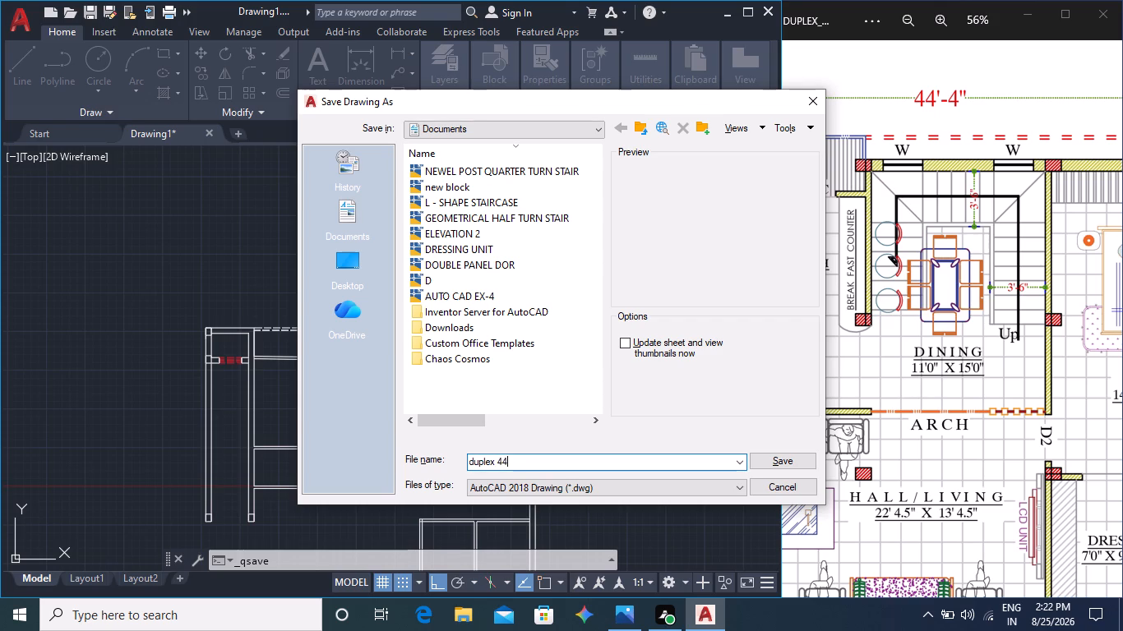
pyautogui.press("'")
pyautogui.press('4')
pyautogui.press('space')
pyautogui.write('X')
pyautogui.press('space')
pyautogui.press('3')
pyautogui.click(860, 339)
pyautogui.moveTo(857, 339); pyautogui.dragTo(928, 343)
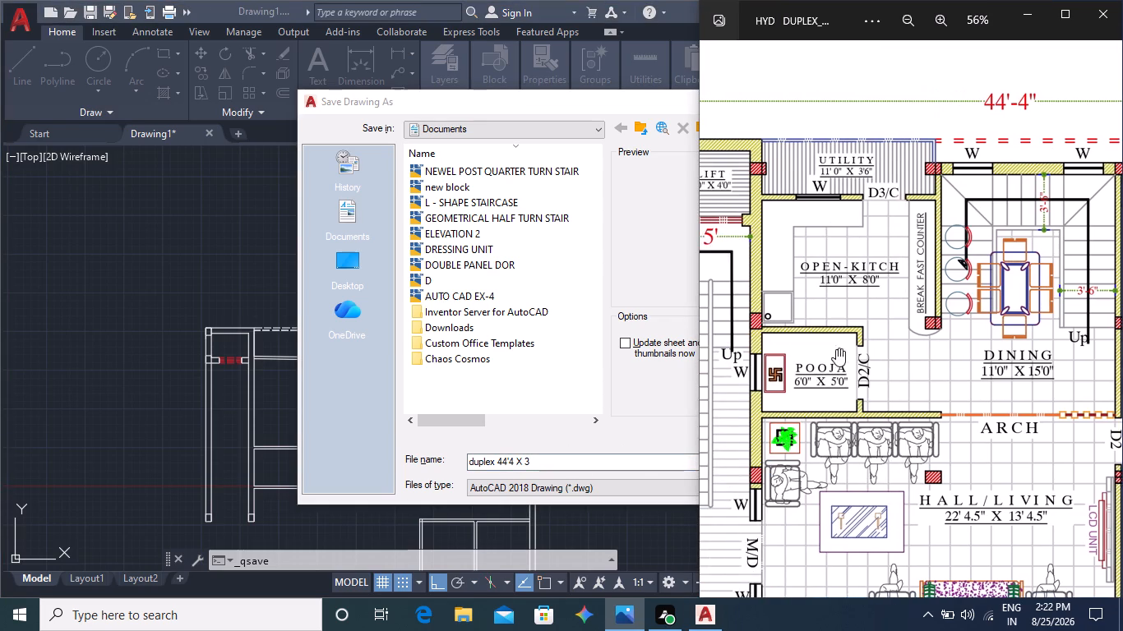
pyautogui.moveTo(830, 348); pyautogui.dragTo(1022, 313, button='middle')
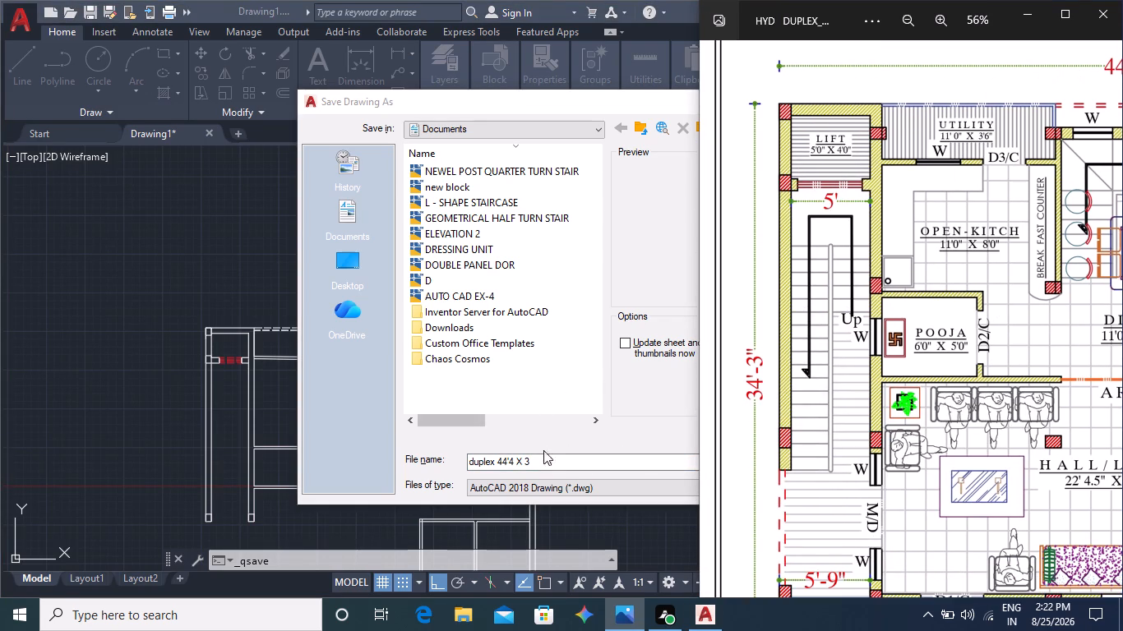
pyautogui.click(544, 456)
pyautogui.click(544, 456)
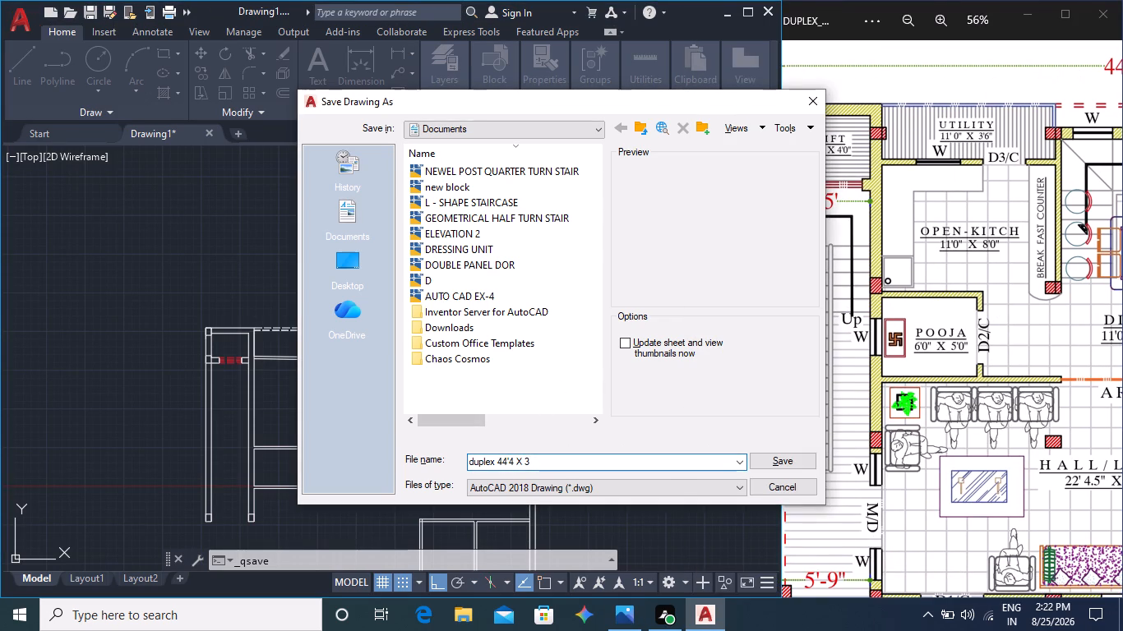
pyautogui.press('4')
pyautogui.press("'")
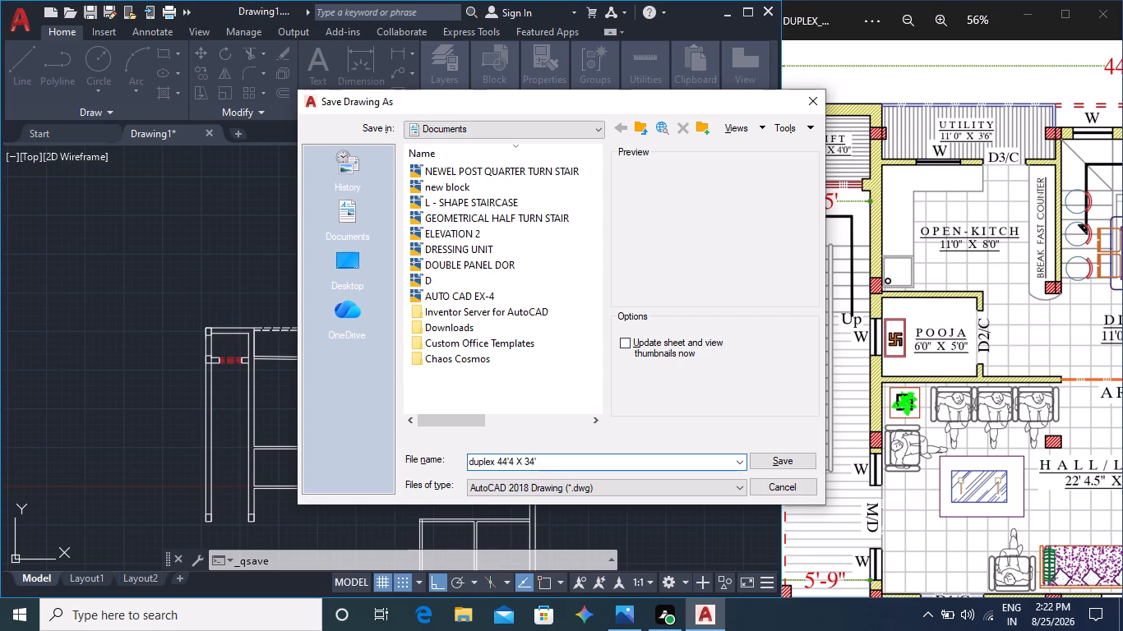
pyautogui.press('3')
pyautogui.hotkey('shift', '"')
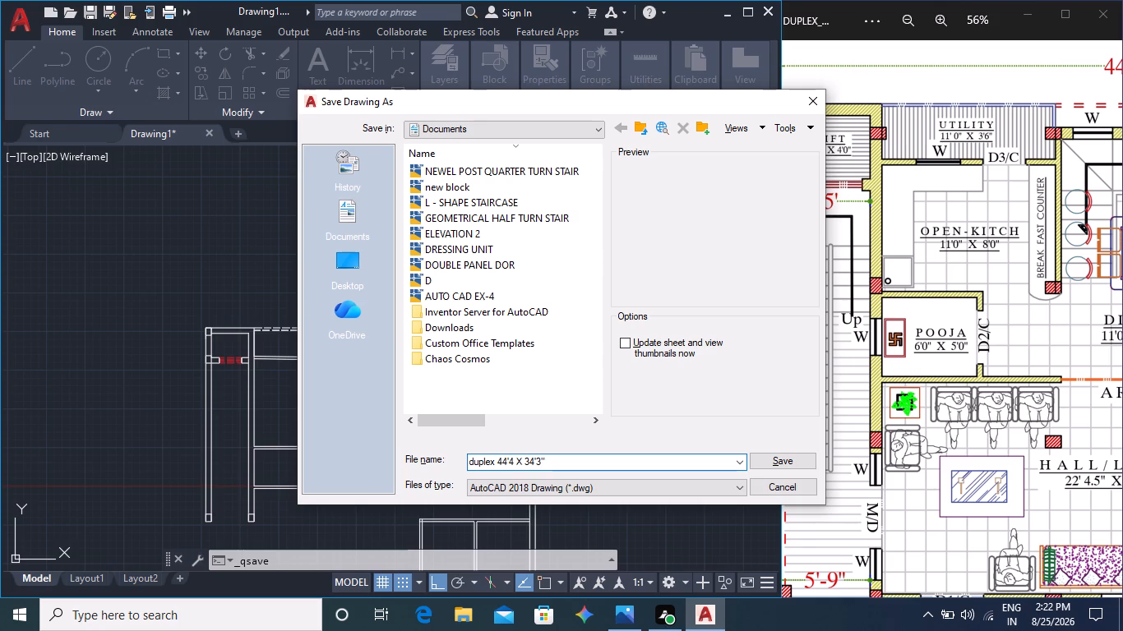
pyautogui.click(515, 459)
pyautogui.hotkey('shift', '"')
pyautogui.click(765, 464)
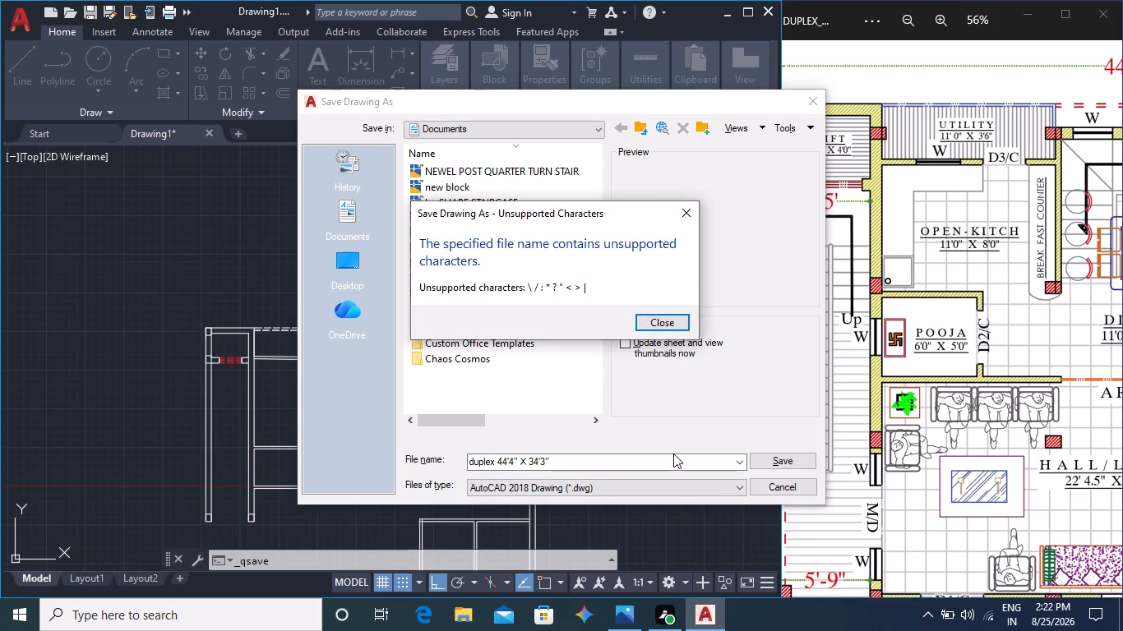
pyautogui.click(691, 214)
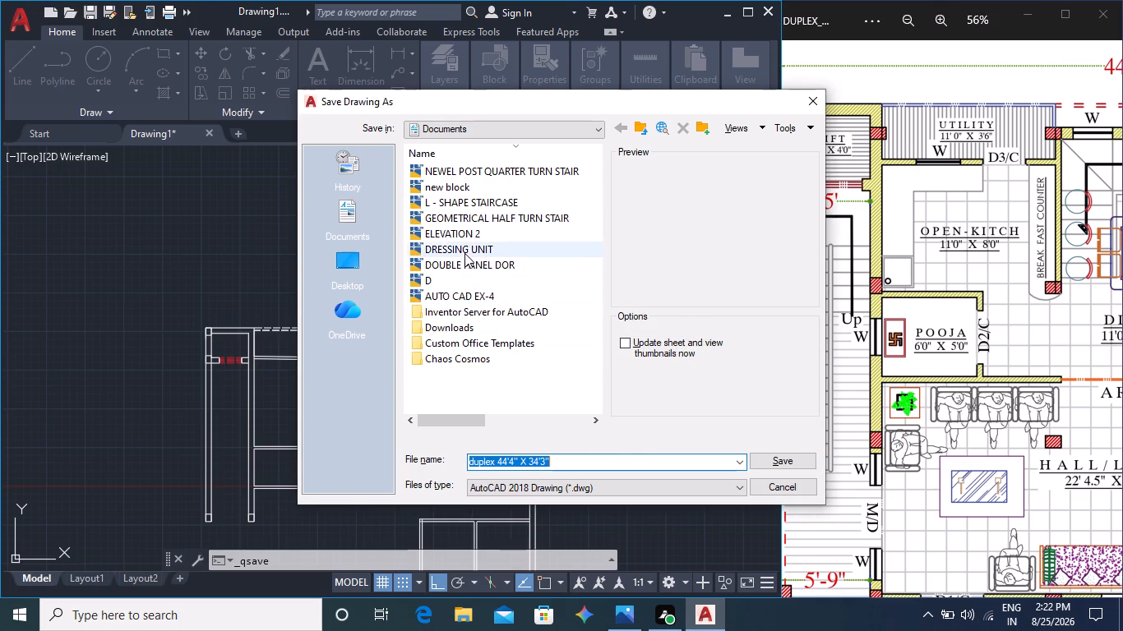
# Set the save location to New Volume (D:).
pyautogui.click(466, 128)
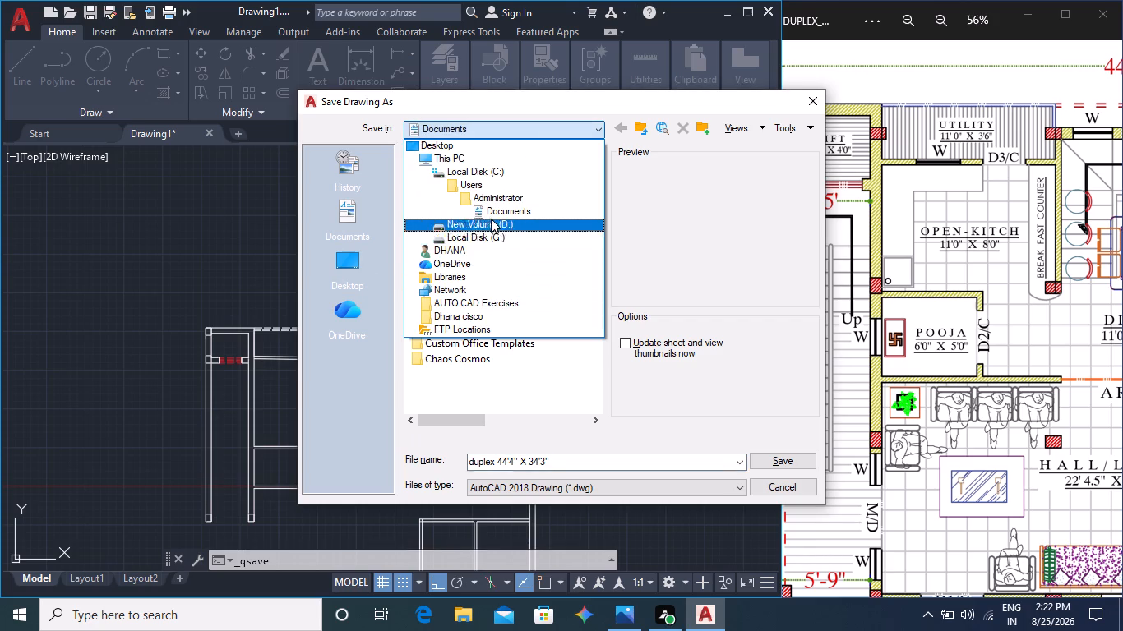
pyautogui.click(491, 218)
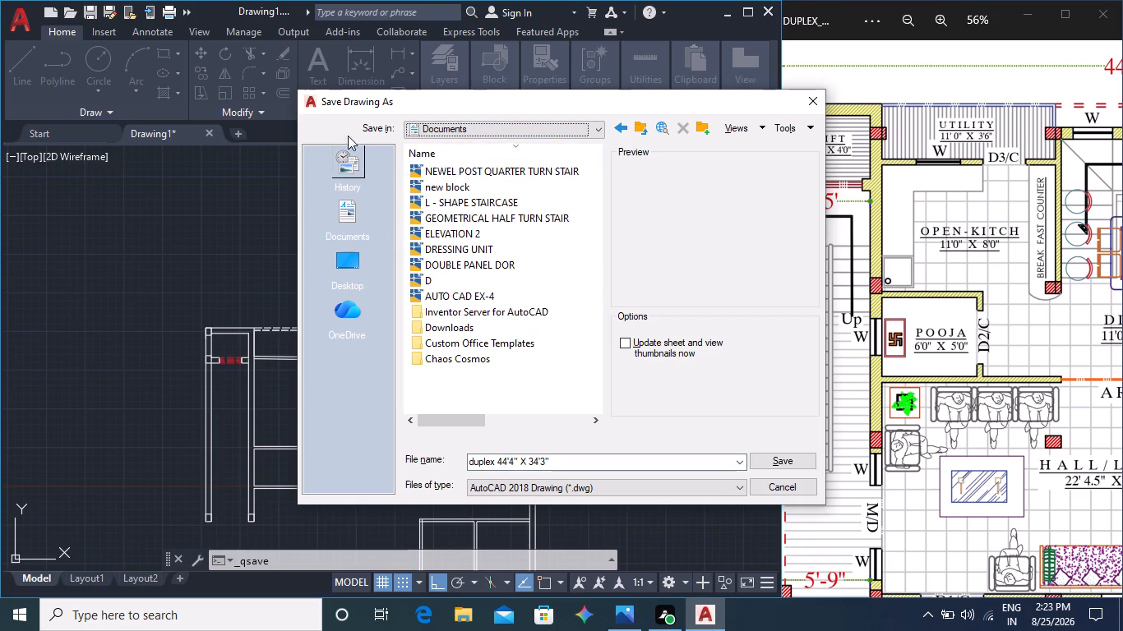
pyautogui.click(484, 129)
pyautogui.click(484, 217)
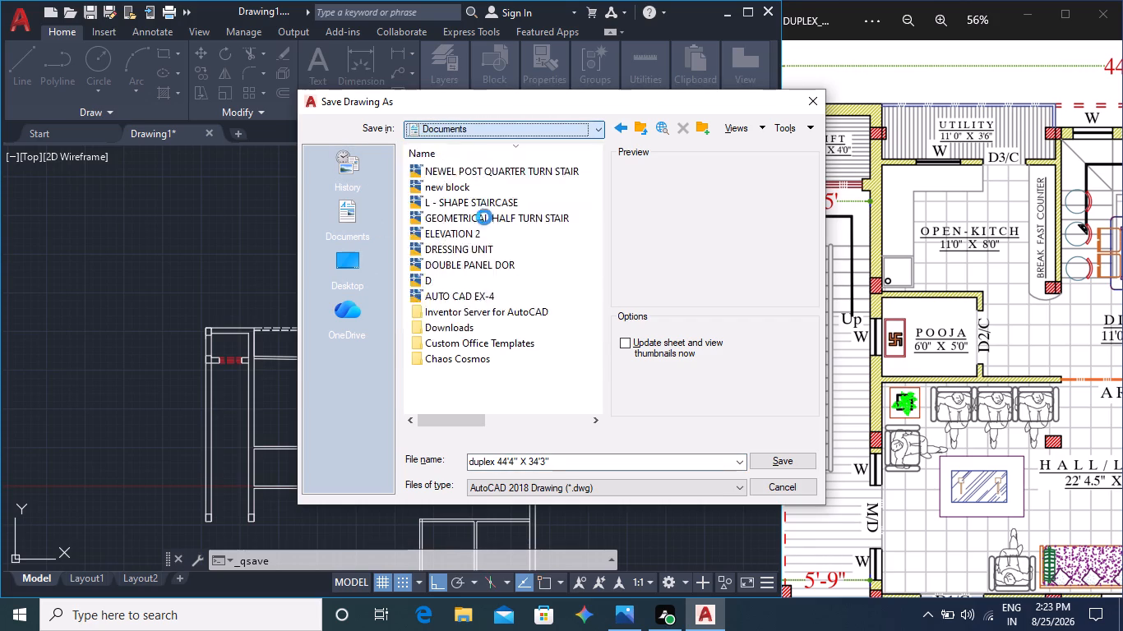
pyautogui.click(460, 127)
pyautogui.click(487, 226)
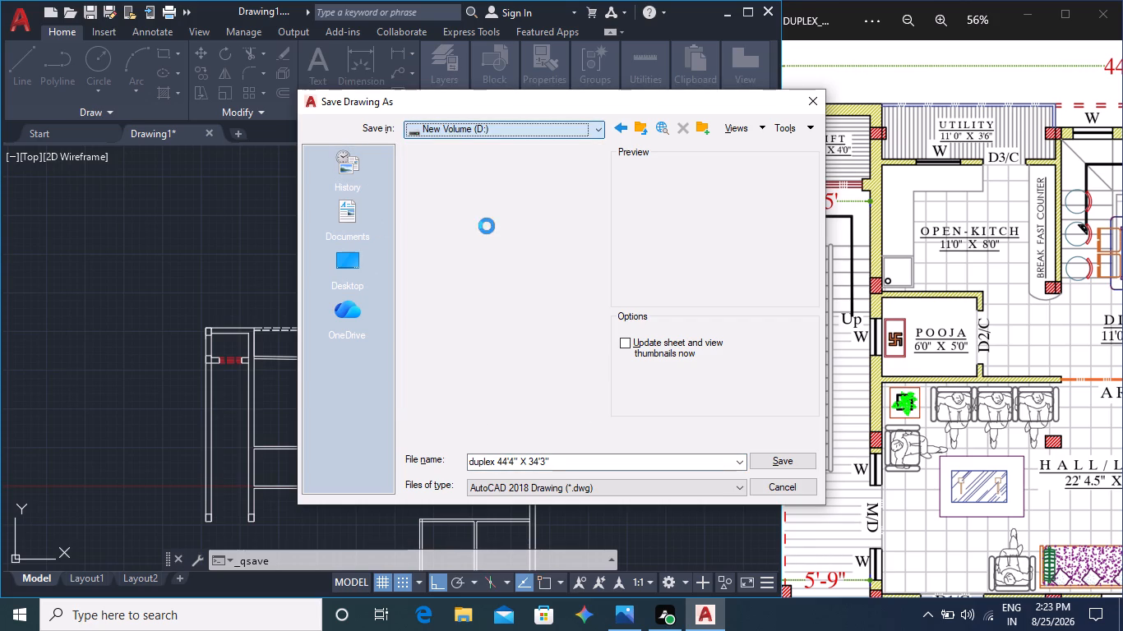
# Set the save location to the compleated files folder inside the INTERNSHIP folder.
pyautogui.click(471, 325)
pyautogui.click(466, 327)
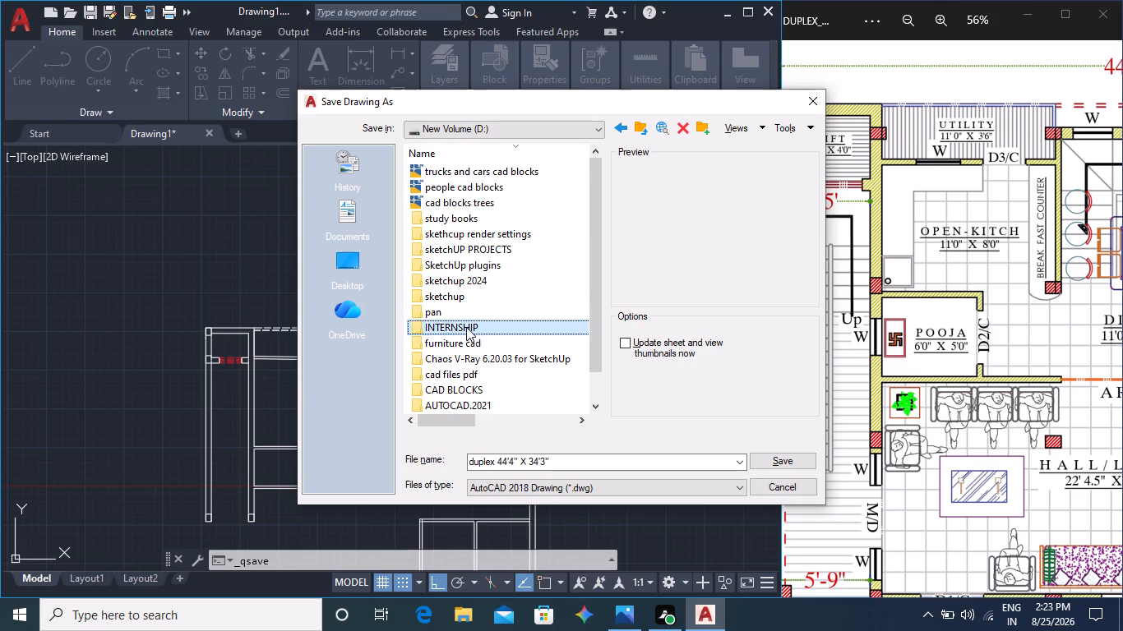
pyautogui.doubleClick(493, 330)
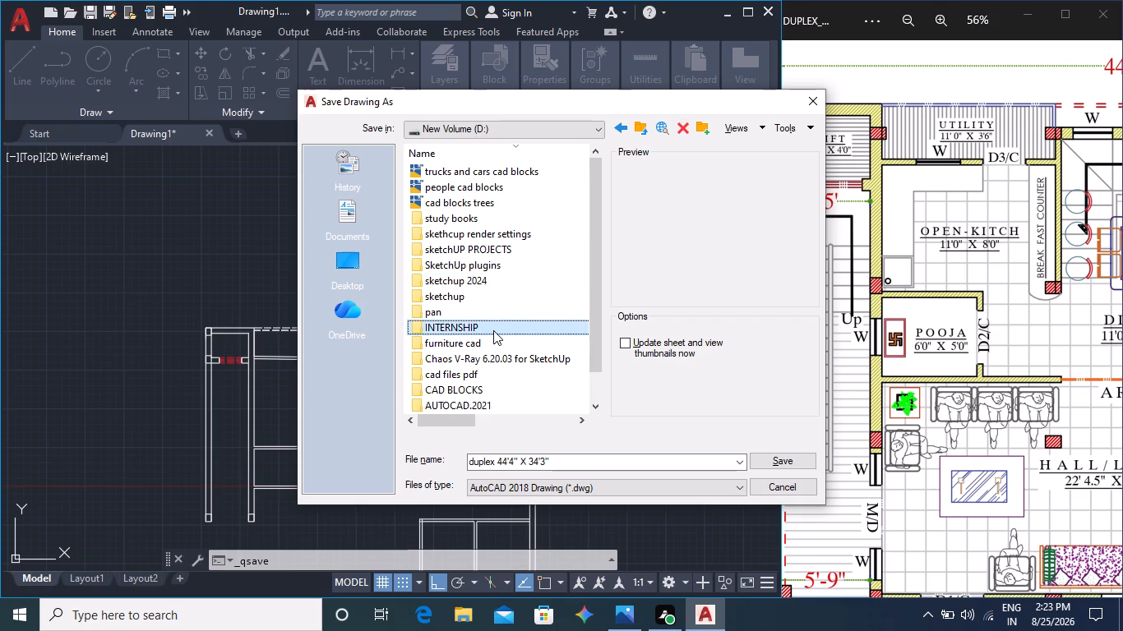
pyautogui.doubleClick(493, 330)
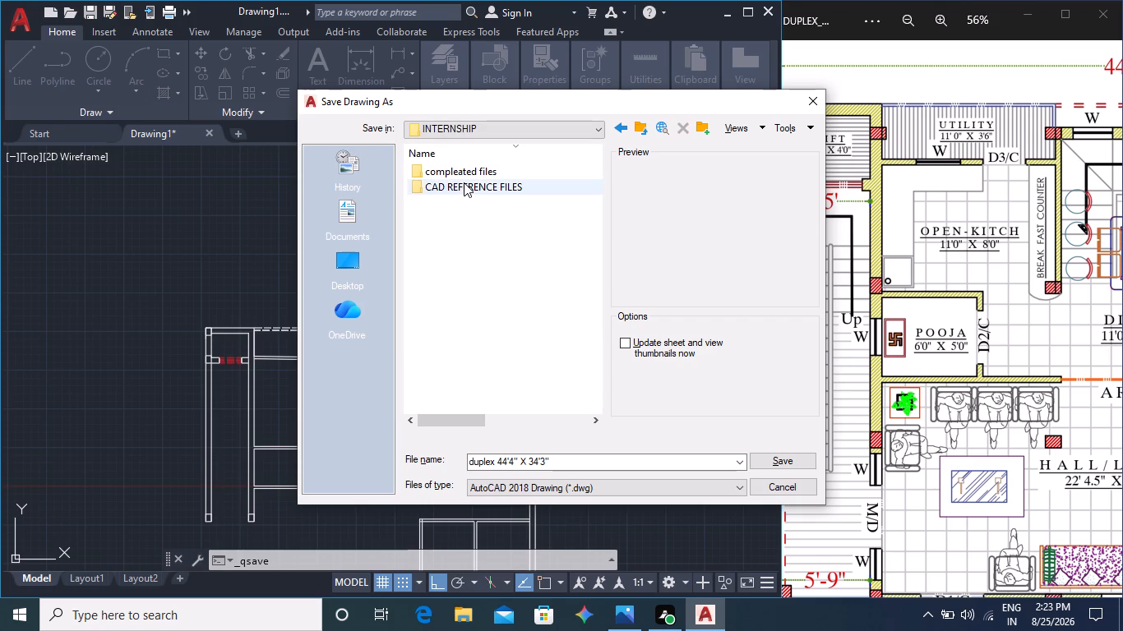
pyautogui.doubleClick(464, 169)
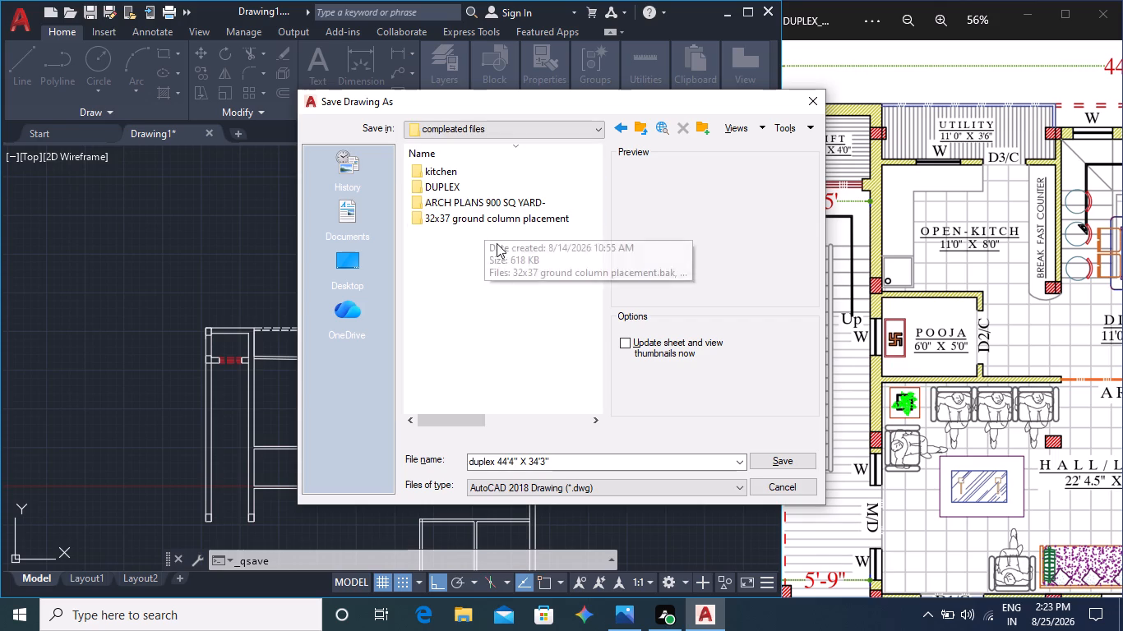
pyautogui.doubleClick(515, 271)
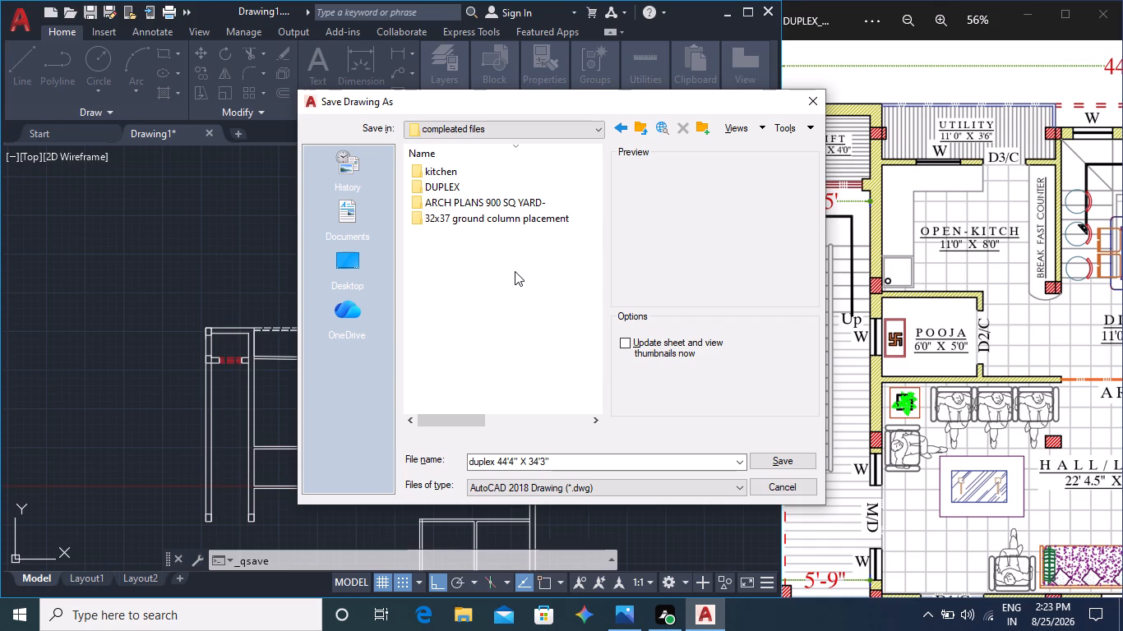
pyautogui.rightClick(518, 306)
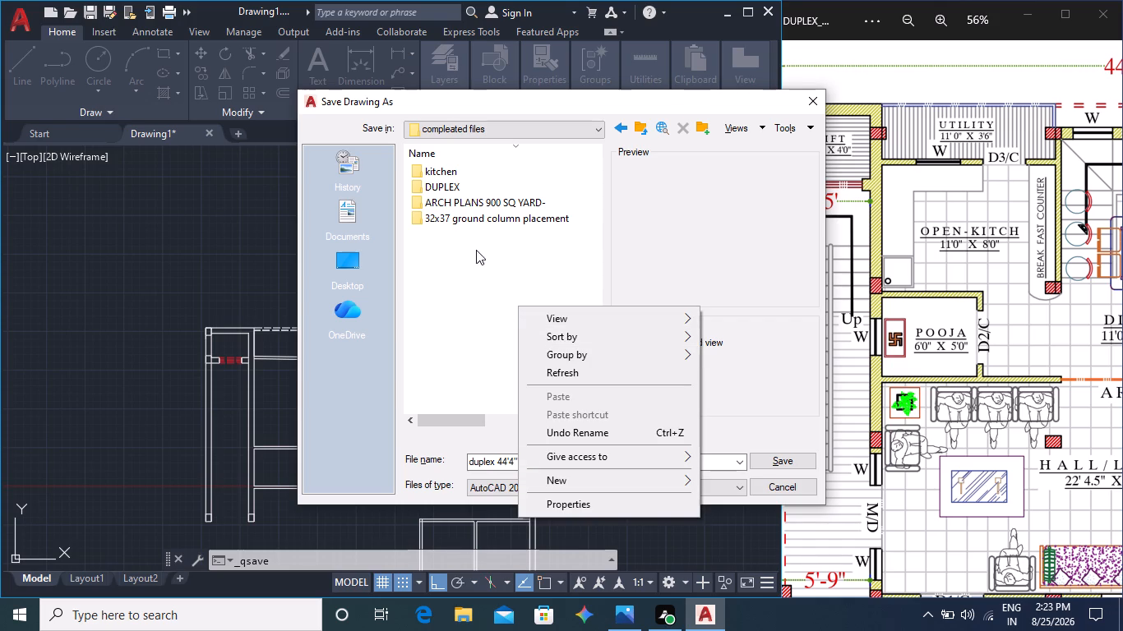
pyautogui.click(490, 270)
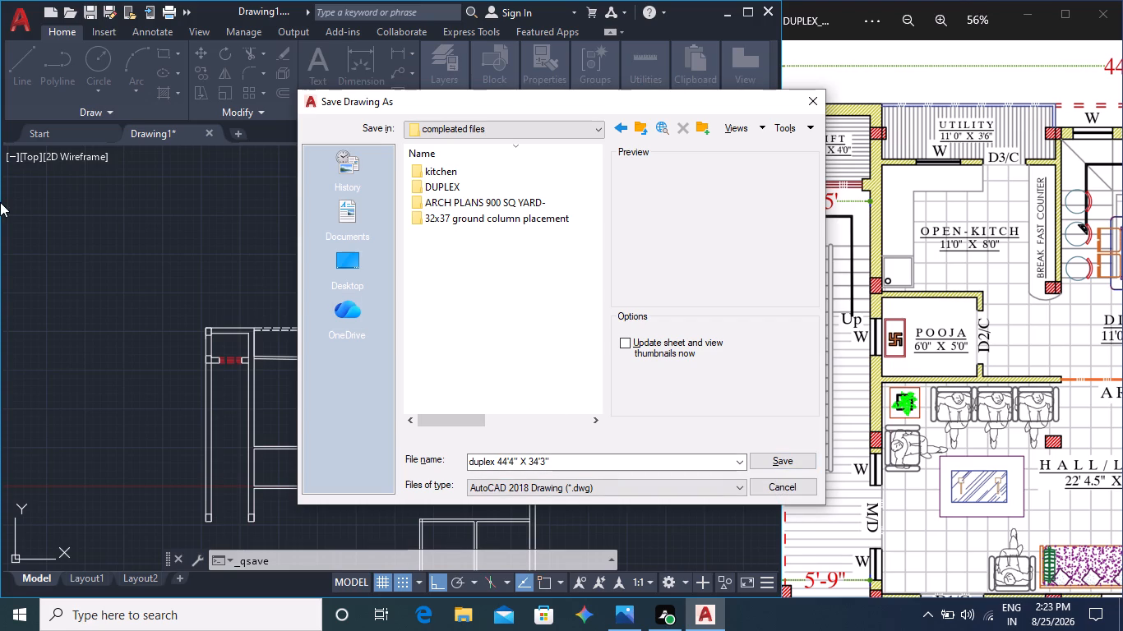
# Remove both inch marks from the file name and save the drawing as duplex 44'4 X 34'3.
pyautogui.click(784, 458)
pyautogui.click(658, 324)
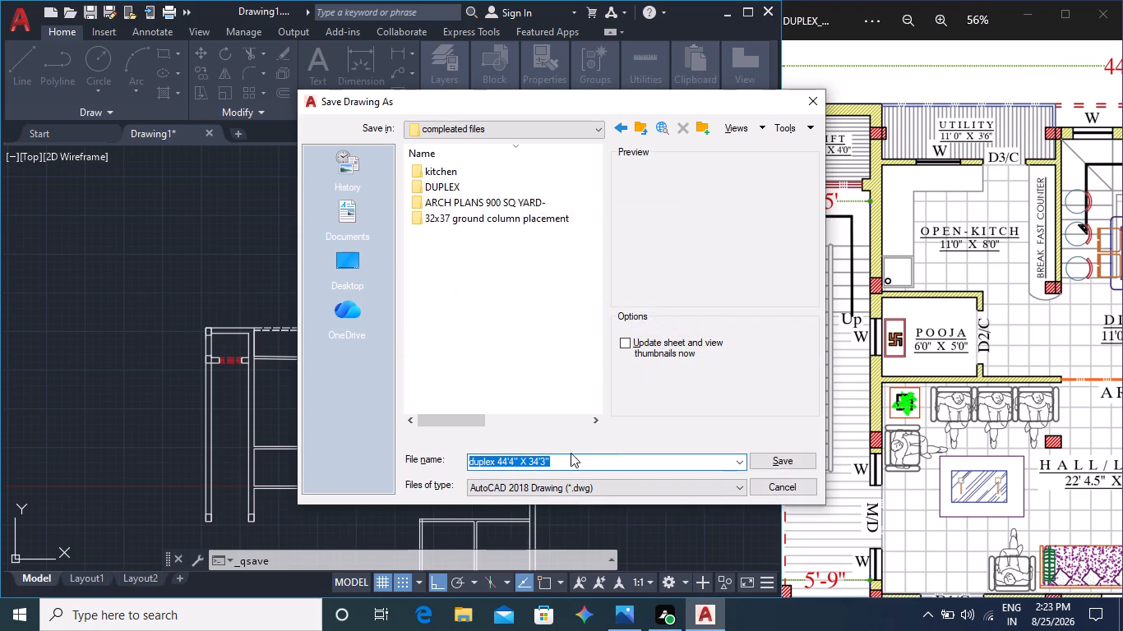
pyautogui.click(566, 455)
pyautogui.click(556, 462)
pyautogui.click(556, 462)
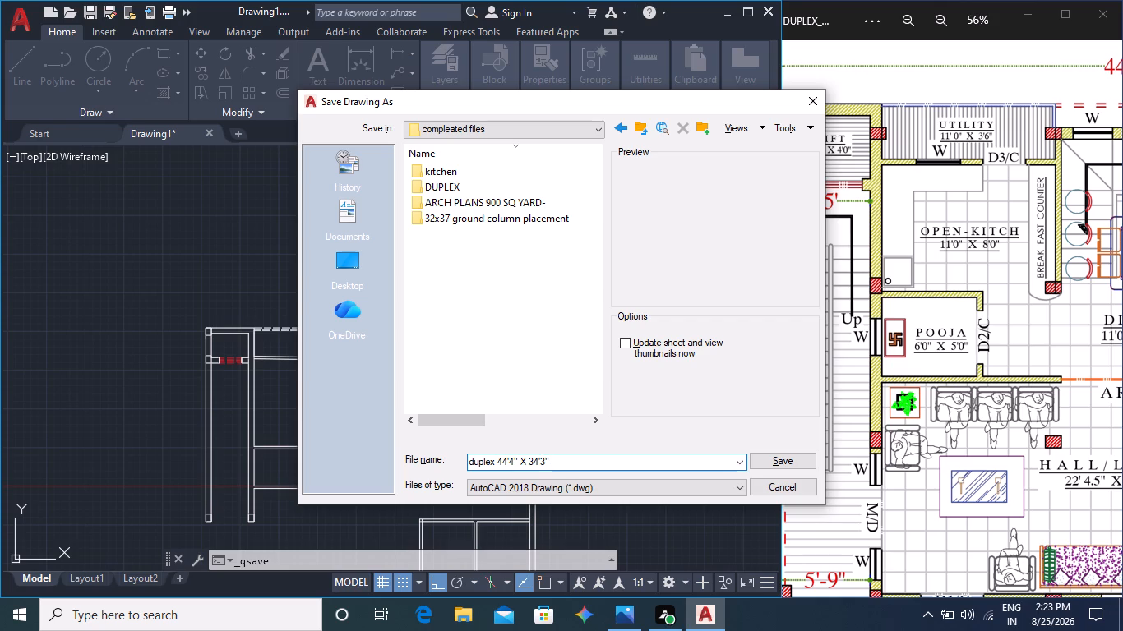
pyautogui.press('BackSpace')
pyautogui.press('Left')
pyautogui.press('Left')
pyautogui.press('Left')
pyautogui.press('Left')
pyautogui.press('Left')
pyautogui.press('Left')
pyautogui.press('Left')
pyautogui.press('BackSpace')
pyautogui.click(763, 463)
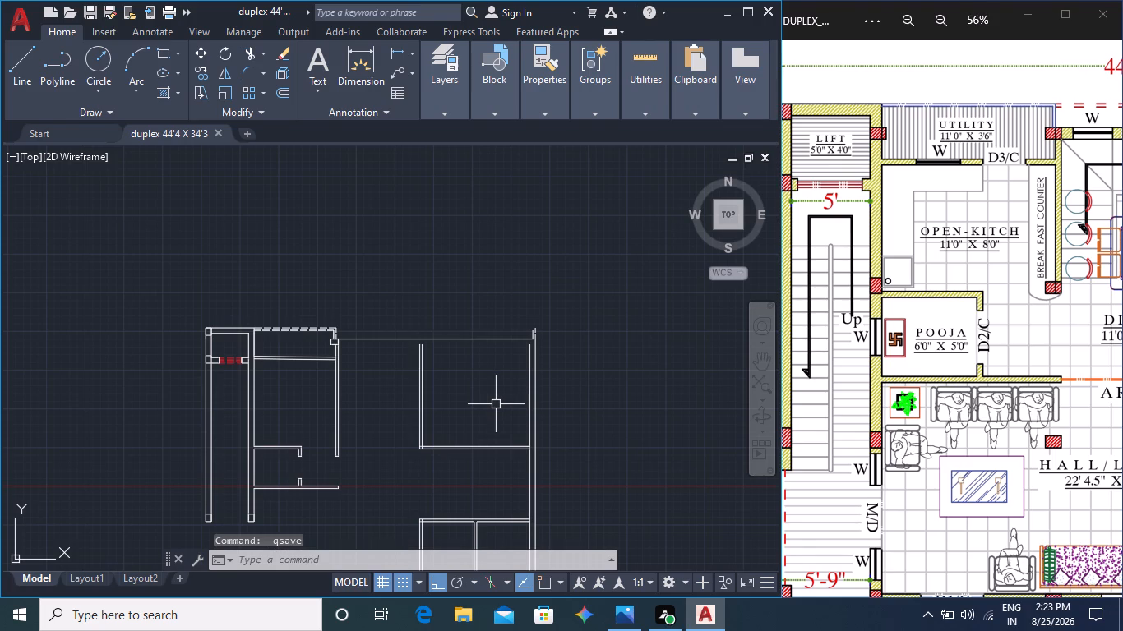
pyautogui.hotkey('ctrl', 's')
# Turn off Dynamic UCS.
pyautogui.hotkey('ctrl', 'd')
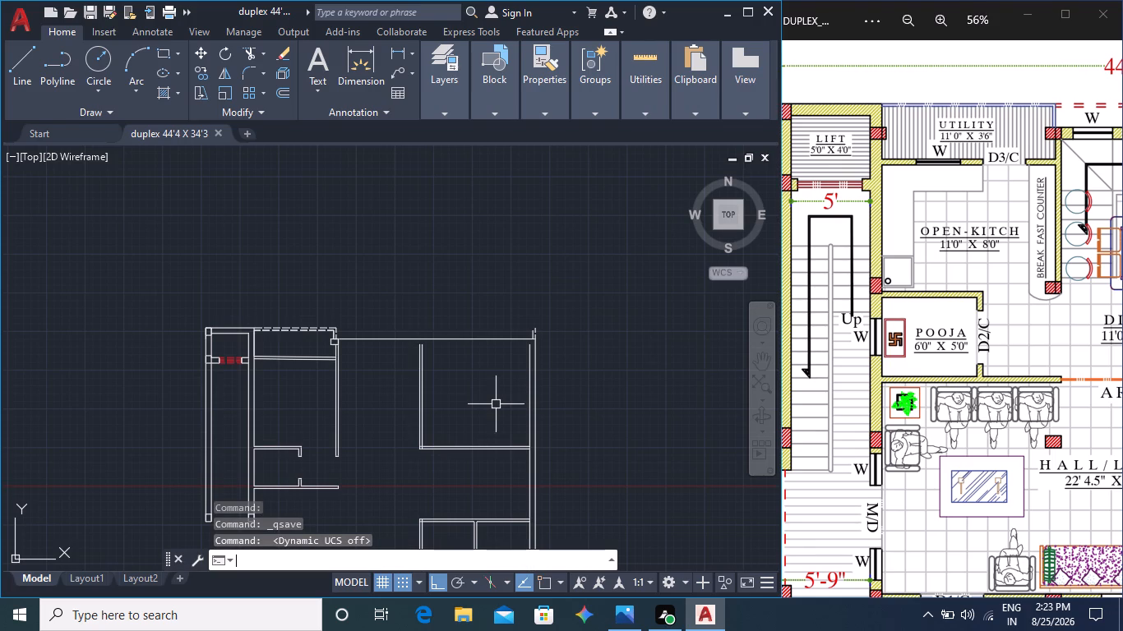
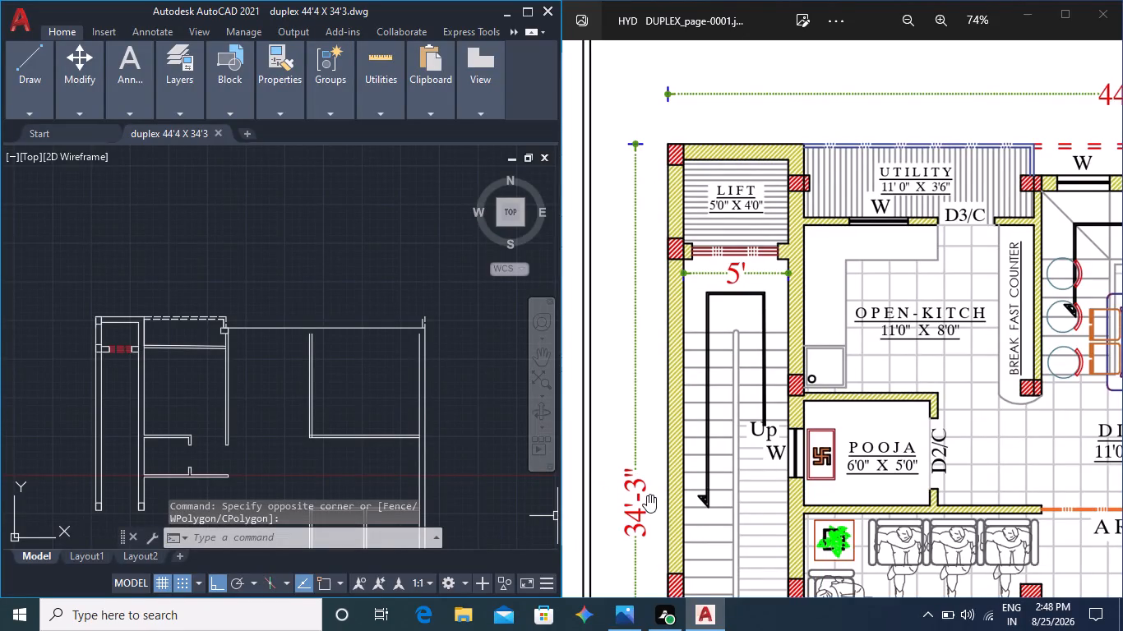
# Compare the drafted walls around the utility, kitchen and dining areas with the second-floor reference plan.
pyautogui.moveTo(289, 441); pyautogui.dragTo(289, 380, button='middle')
pyautogui.moveTo(278, 400); pyautogui.dragTo(287, 380, button='middle')
pyautogui.middleClick(808, 475)
pyautogui.moveTo(876, 504); pyautogui.dragTo(854, 449, button='middle')
pyautogui.moveTo(279, 399); pyautogui.dragTo(286, 371, button='middle')
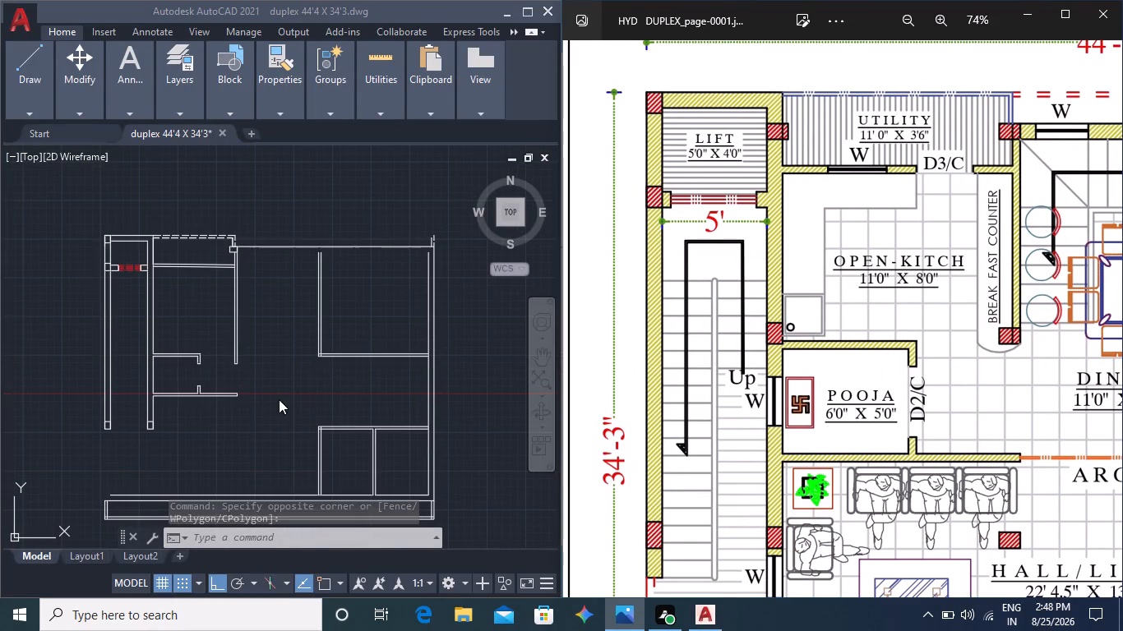
pyautogui.moveTo(293, 358); pyautogui.dragTo(306, 325, button='middle')
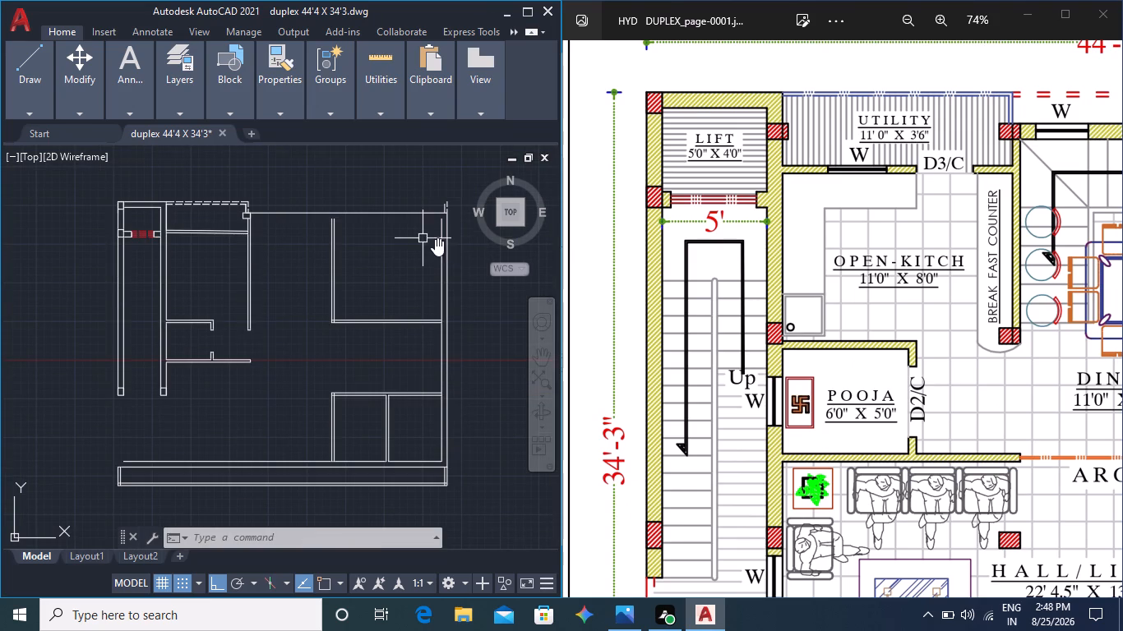
pyautogui.moveTo(856, 192); pyautogui.dragTo(793, 220, button='middle')
pyautogui.scroll(2, 329, 226)
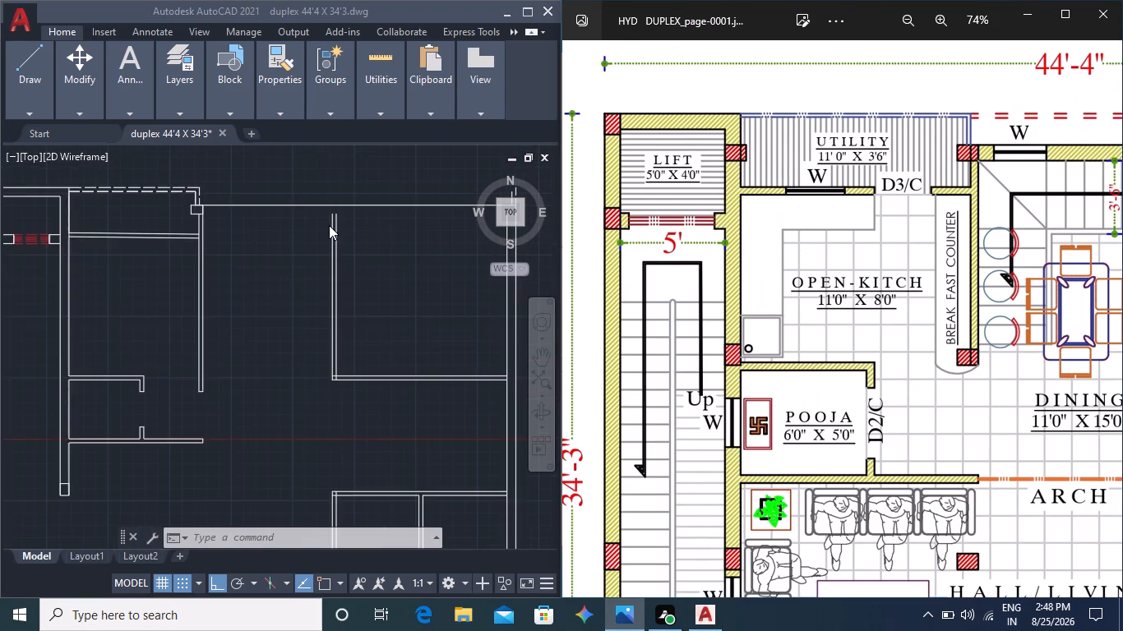
pyautogui.scroll(-1, 288, 225)
pyautogui.moveTo(279, 233); pyautogui.dragTo(308, 328, button='middle')
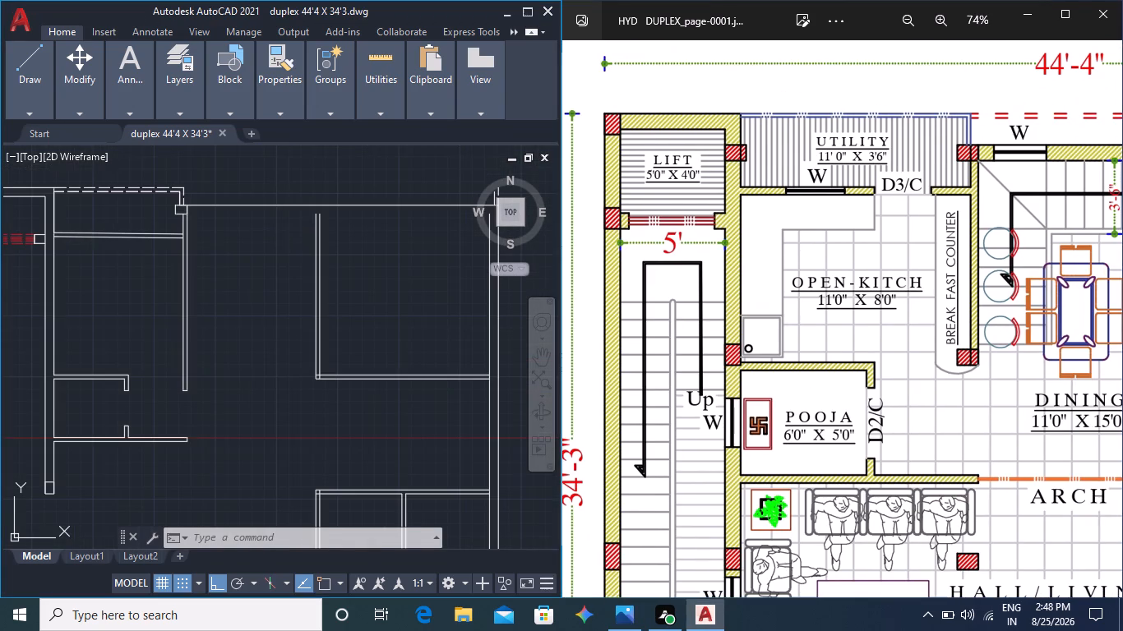
pyautogui.moveTo(293, 273); pyautogui.dragTo(295, 394, button='middle')
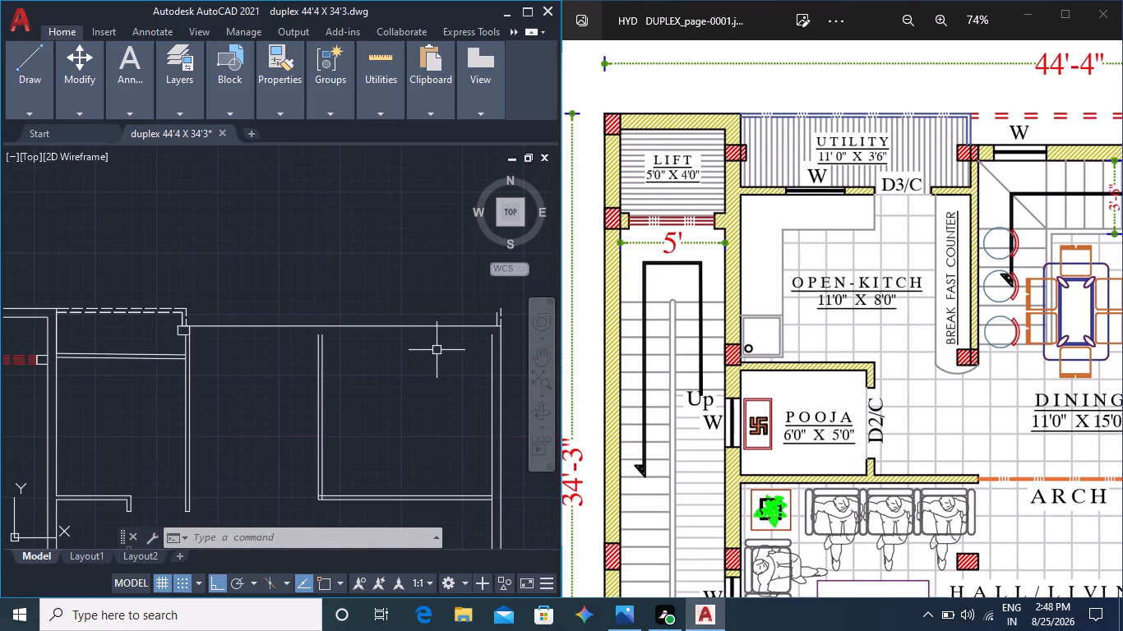
# Undo the recent drawing operations back through the last wall trim.
pyautogui.hotkey('ctrl', 'z')
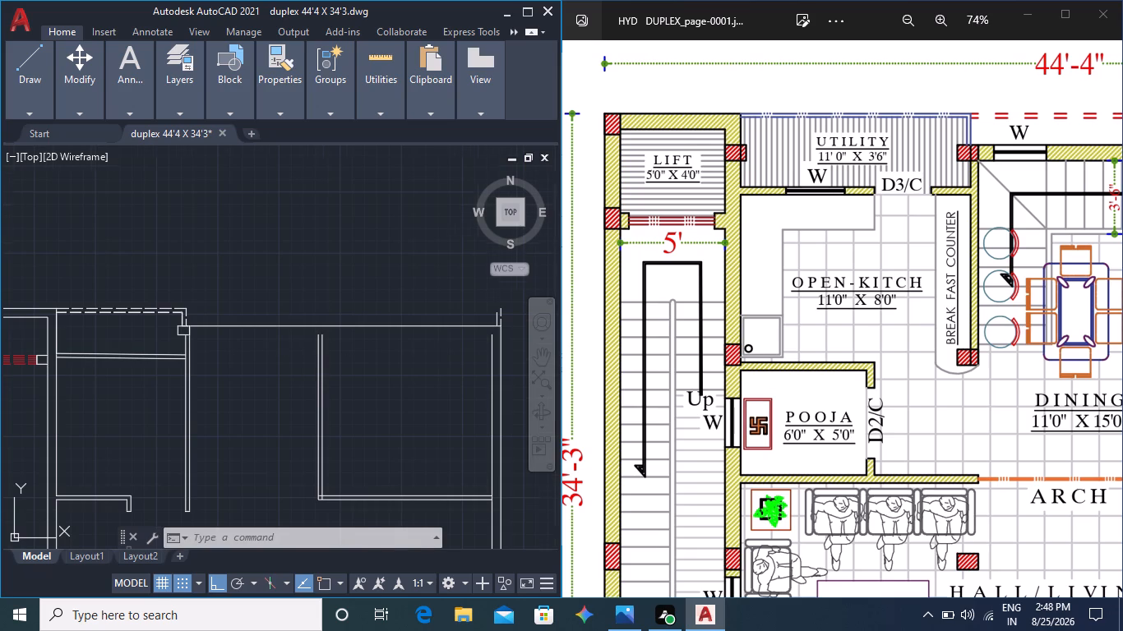
pyautogui.hotkey('ctrl', 'z')
pyautogui.hotkey('ctrl', 'z')
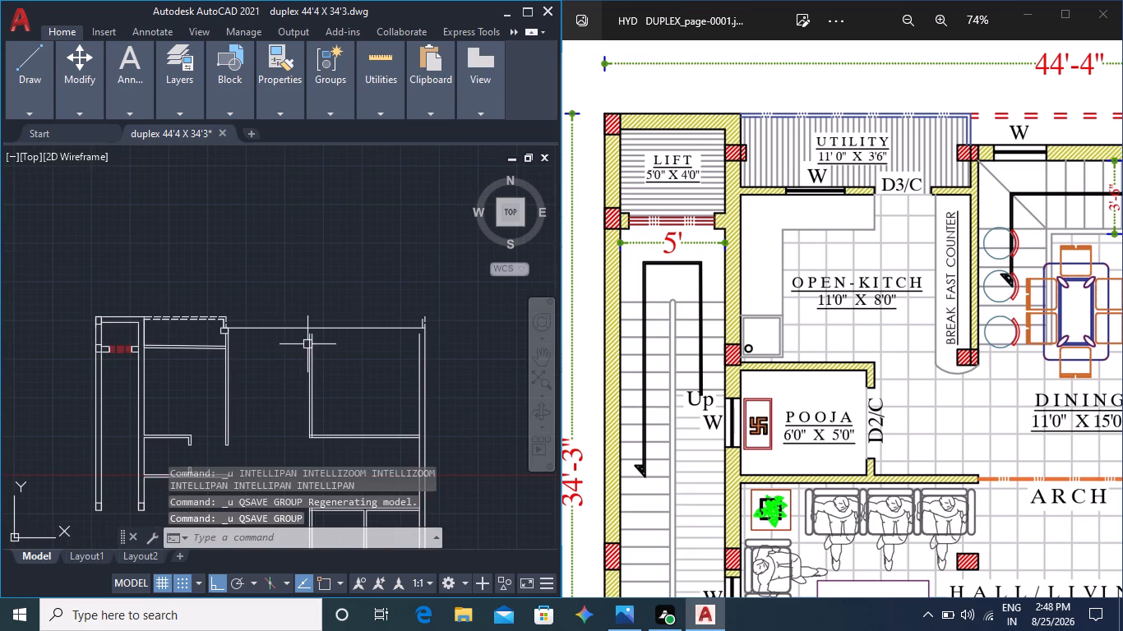
pyautogui.hotkey('ctrl', 'z')
pyautogui.hotkey('ctrl', 'z')
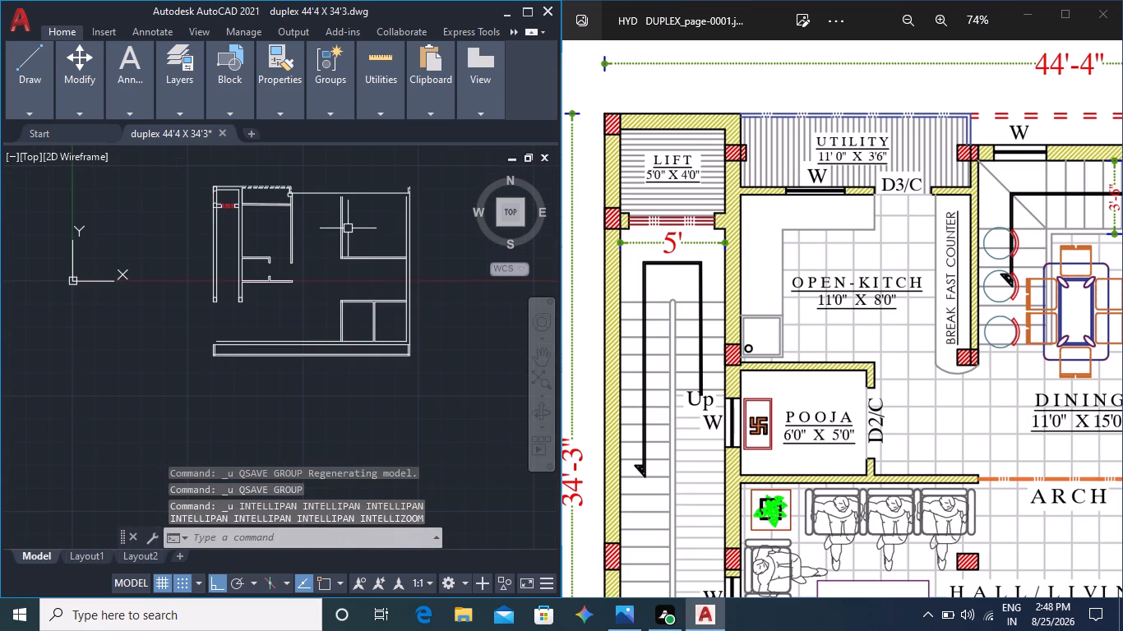
pyautogui.moveTo(395, 250); pyautogui.dragTo(155, 444, button='middle')
pyautogui.hotkey('ctrl', 'z')
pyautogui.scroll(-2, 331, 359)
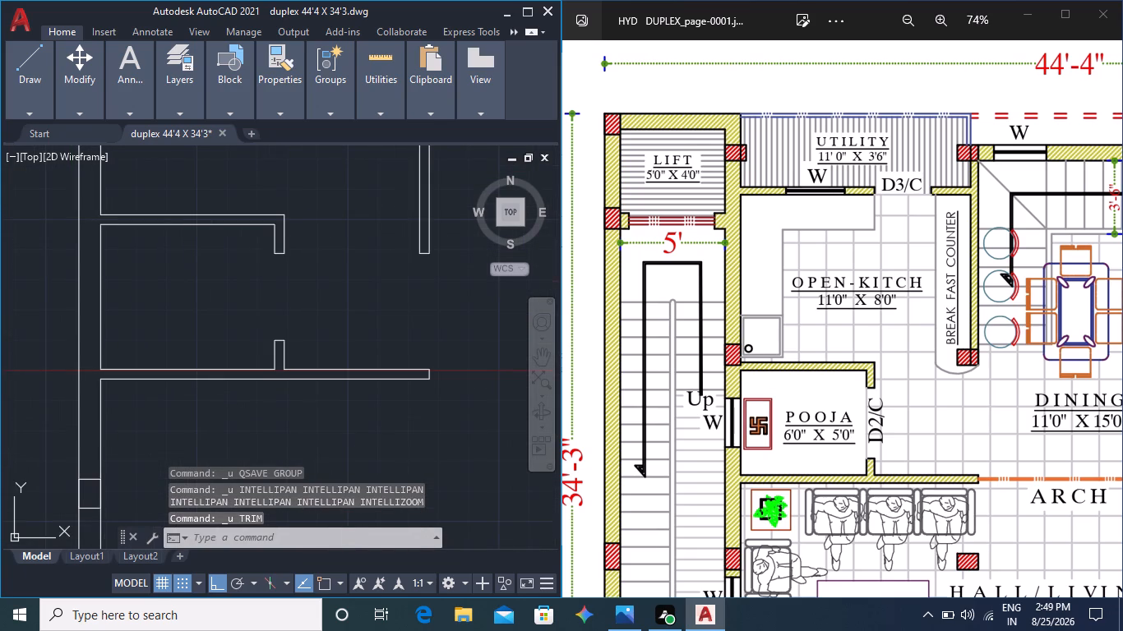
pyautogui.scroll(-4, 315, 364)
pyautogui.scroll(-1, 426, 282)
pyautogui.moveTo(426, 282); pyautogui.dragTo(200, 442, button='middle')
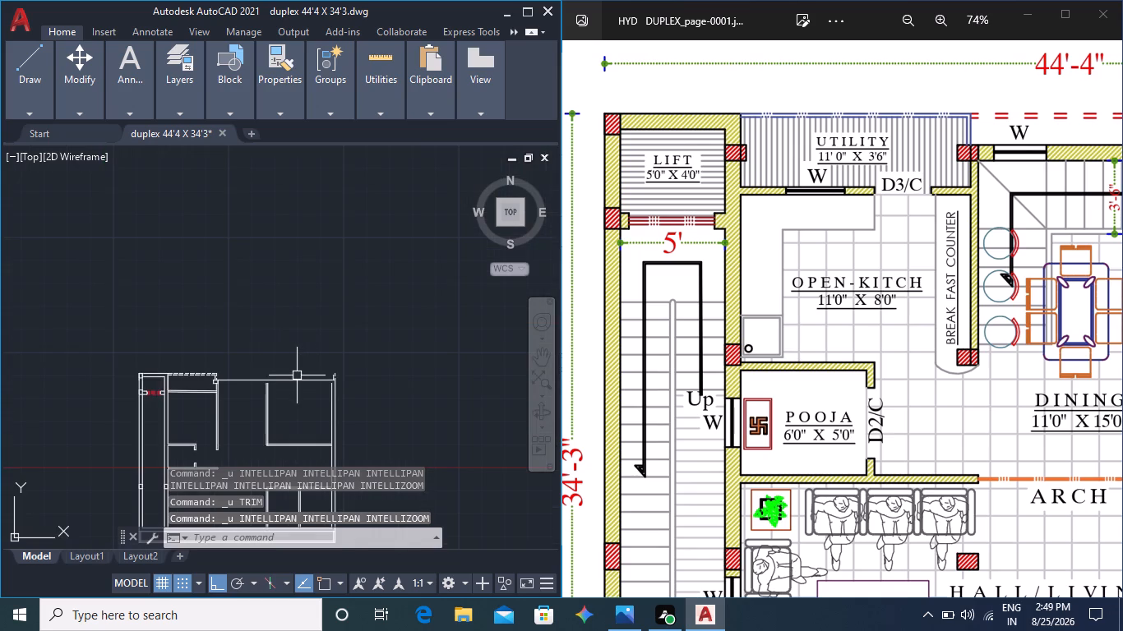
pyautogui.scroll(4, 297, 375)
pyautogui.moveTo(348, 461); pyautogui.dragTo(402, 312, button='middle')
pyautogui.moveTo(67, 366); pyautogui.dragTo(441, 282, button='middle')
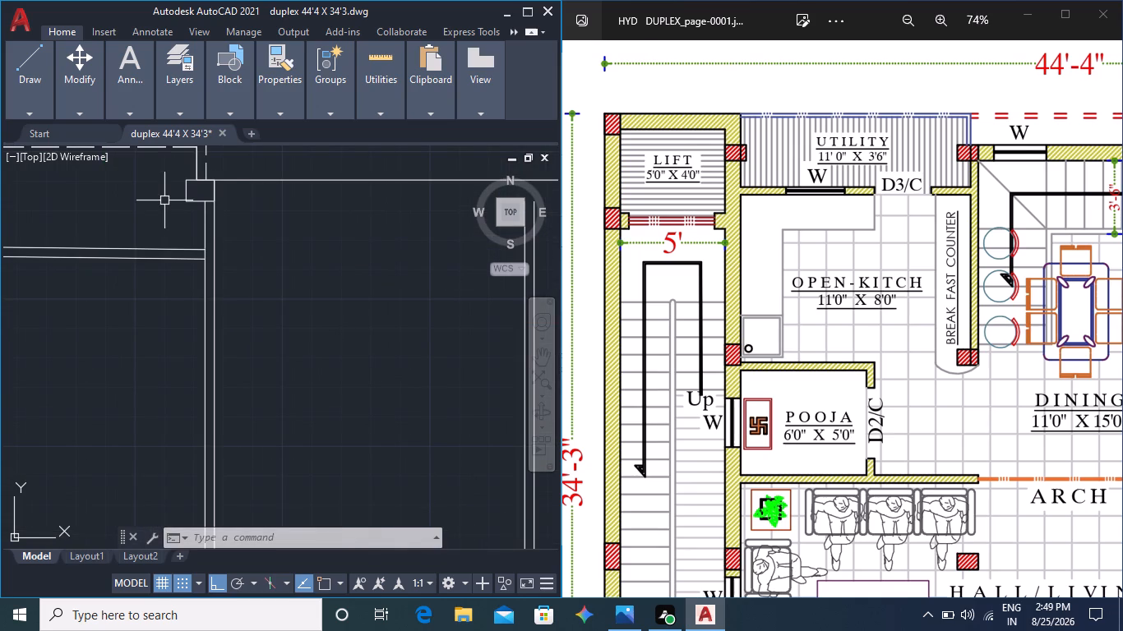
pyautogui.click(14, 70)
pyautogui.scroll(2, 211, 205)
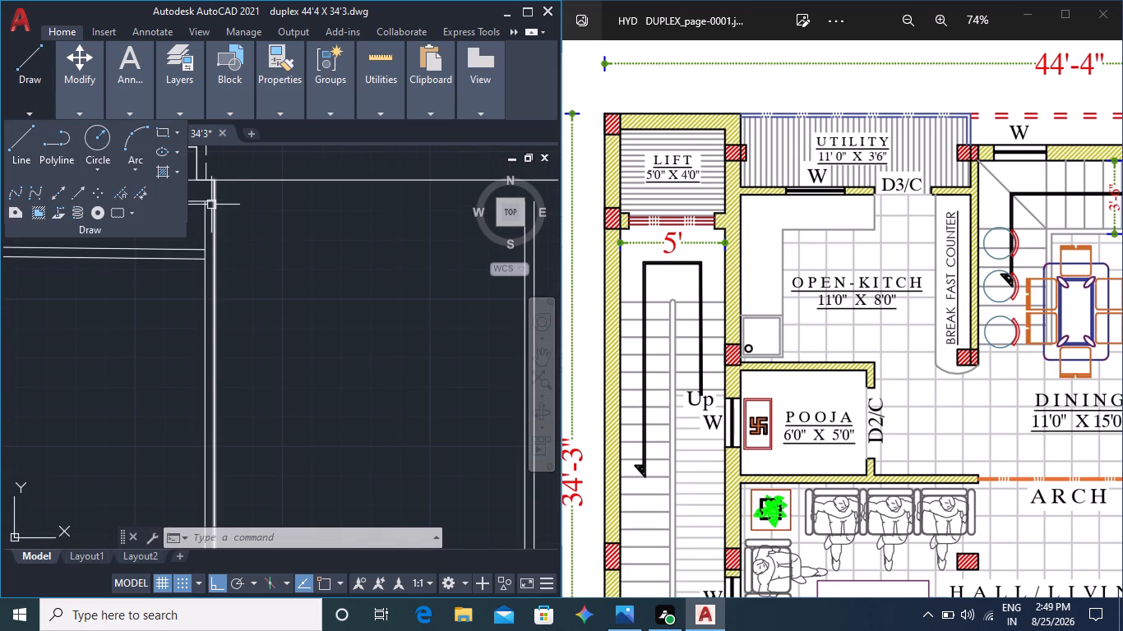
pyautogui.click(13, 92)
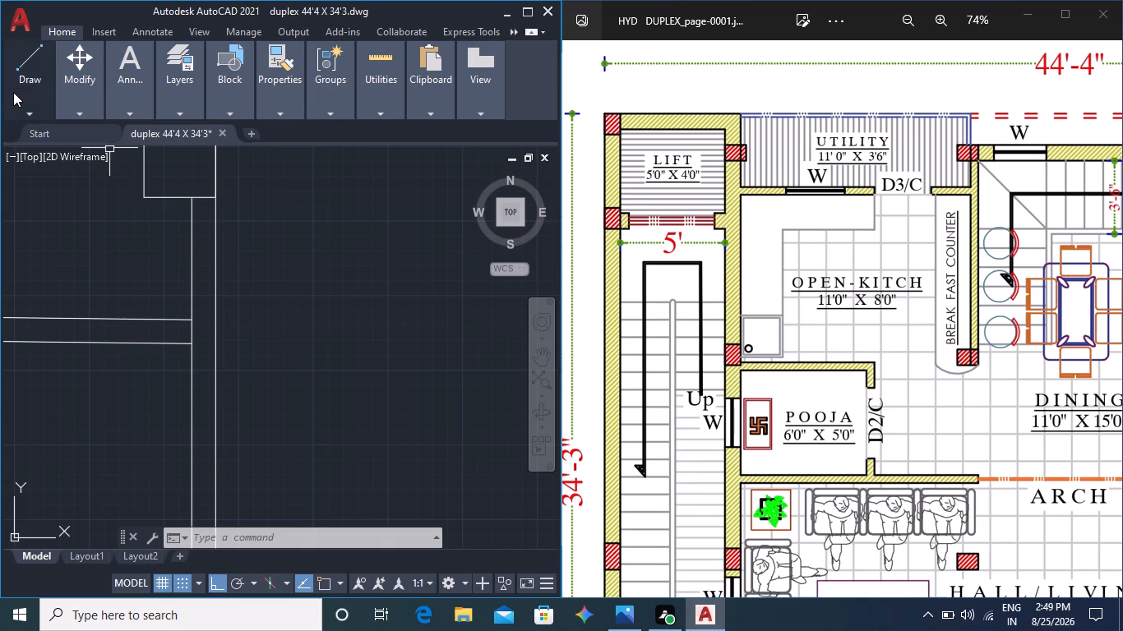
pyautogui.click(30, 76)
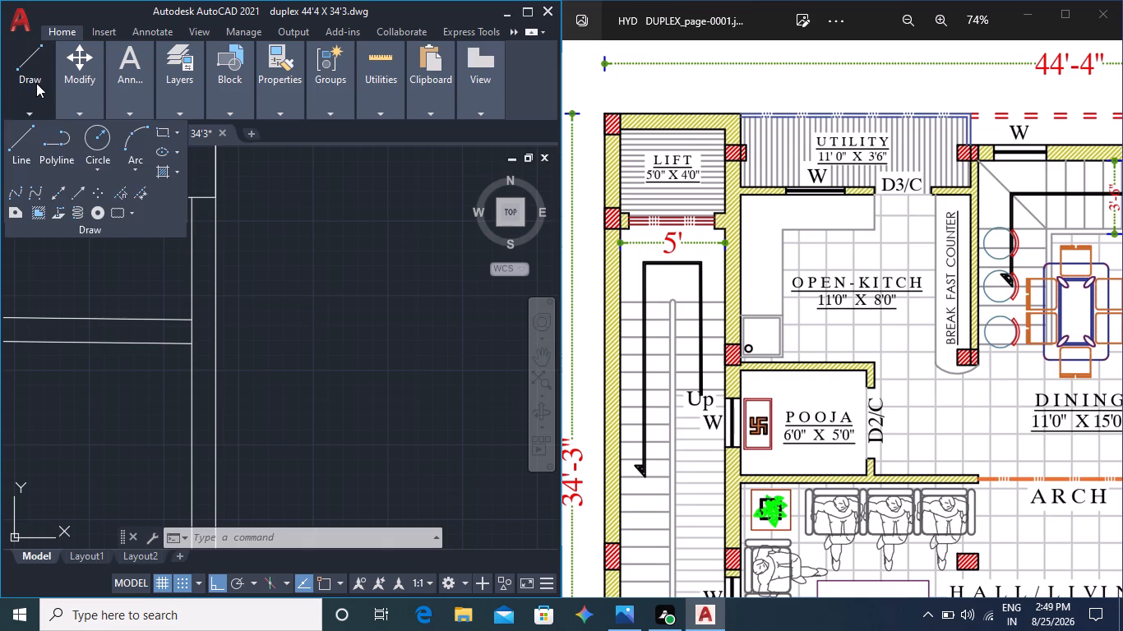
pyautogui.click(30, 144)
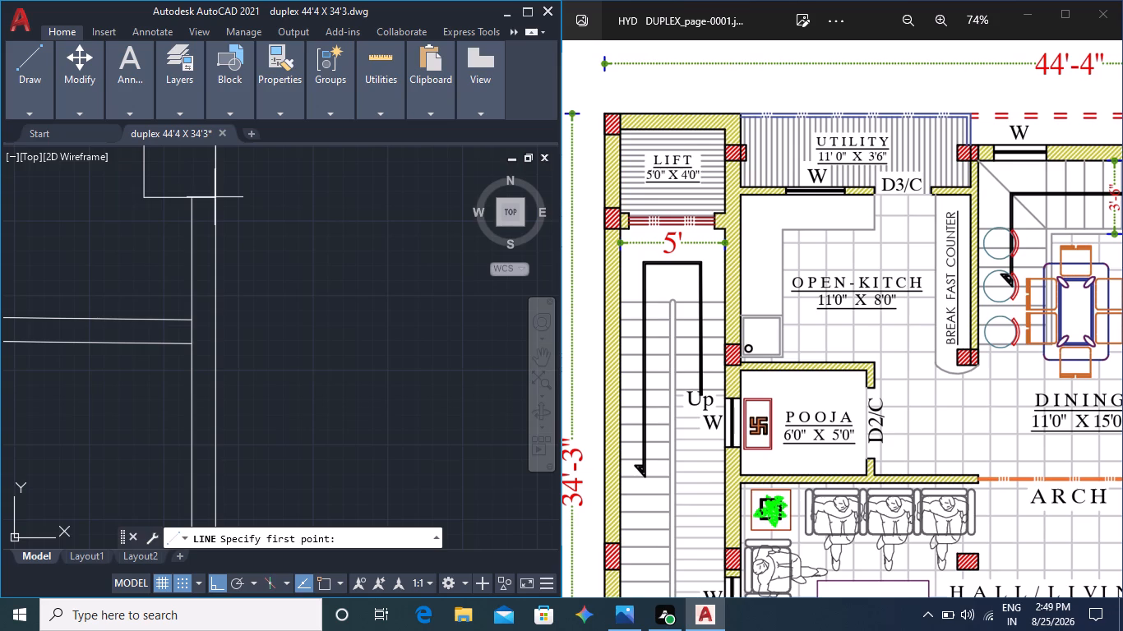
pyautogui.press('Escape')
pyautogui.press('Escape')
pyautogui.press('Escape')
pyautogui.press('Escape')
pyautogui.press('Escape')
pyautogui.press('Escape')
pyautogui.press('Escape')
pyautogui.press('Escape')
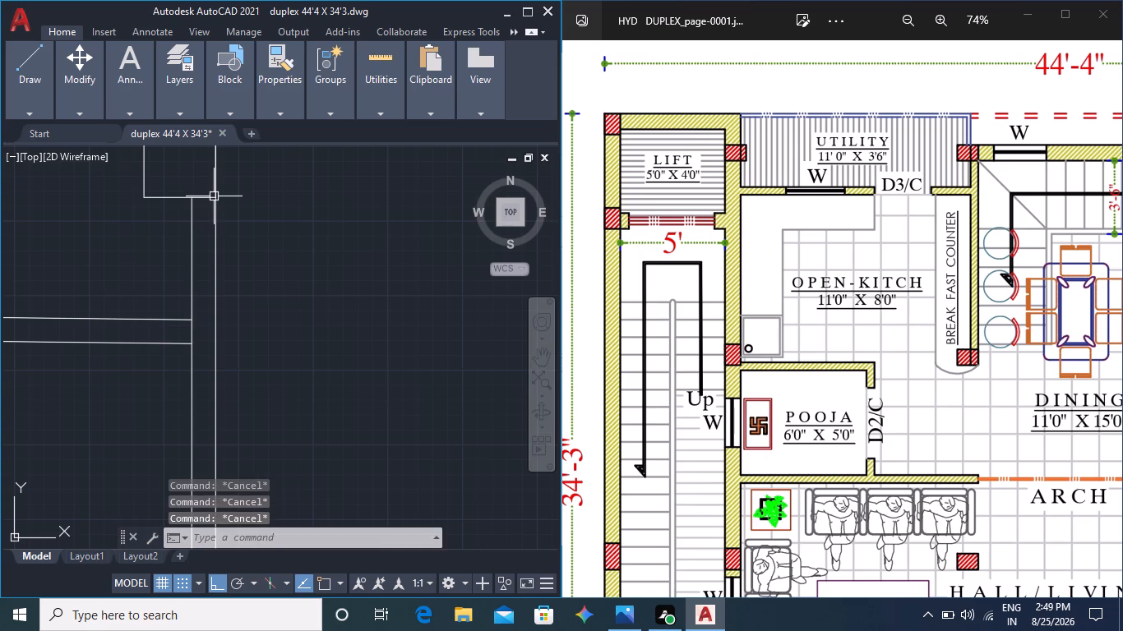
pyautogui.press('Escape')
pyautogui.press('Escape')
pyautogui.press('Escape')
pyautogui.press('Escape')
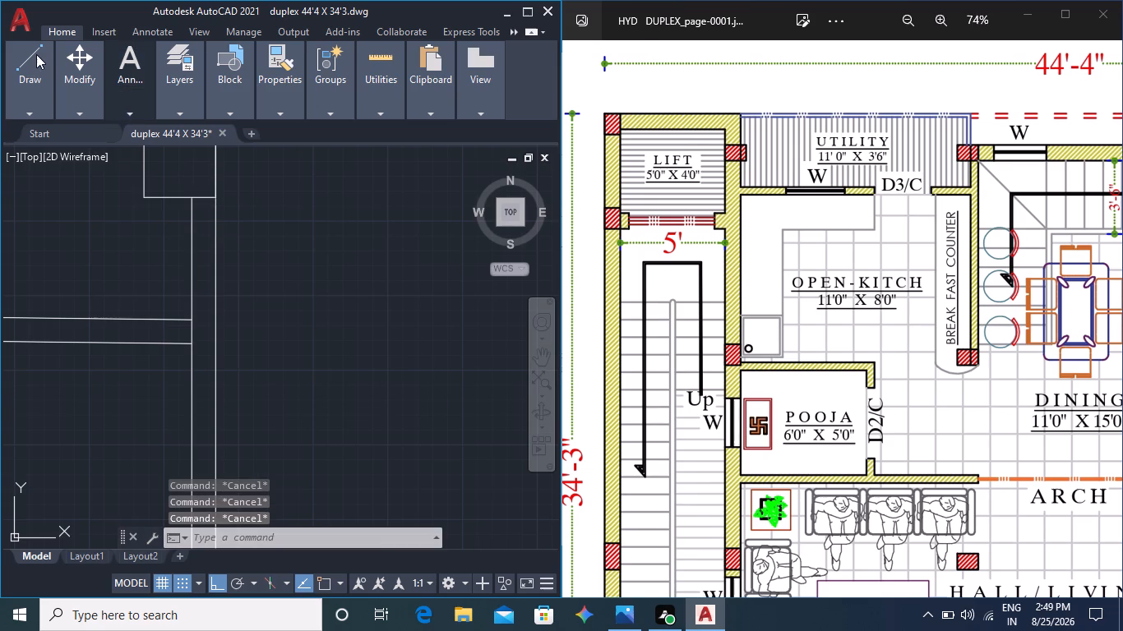
# Save the duplex 44'4 X 34'3 drawing.
pyautogui.tripleClick(67, 30)
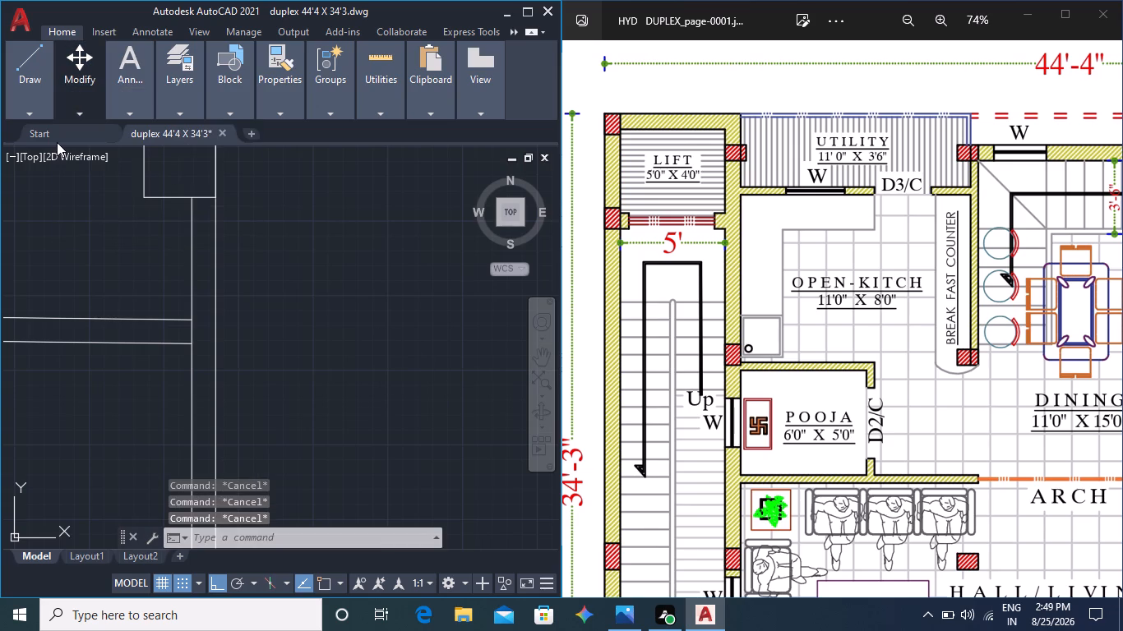
pyautogui.hotkey('ctrl', 's')
pyautogui.hotkey('ctrl', 's')
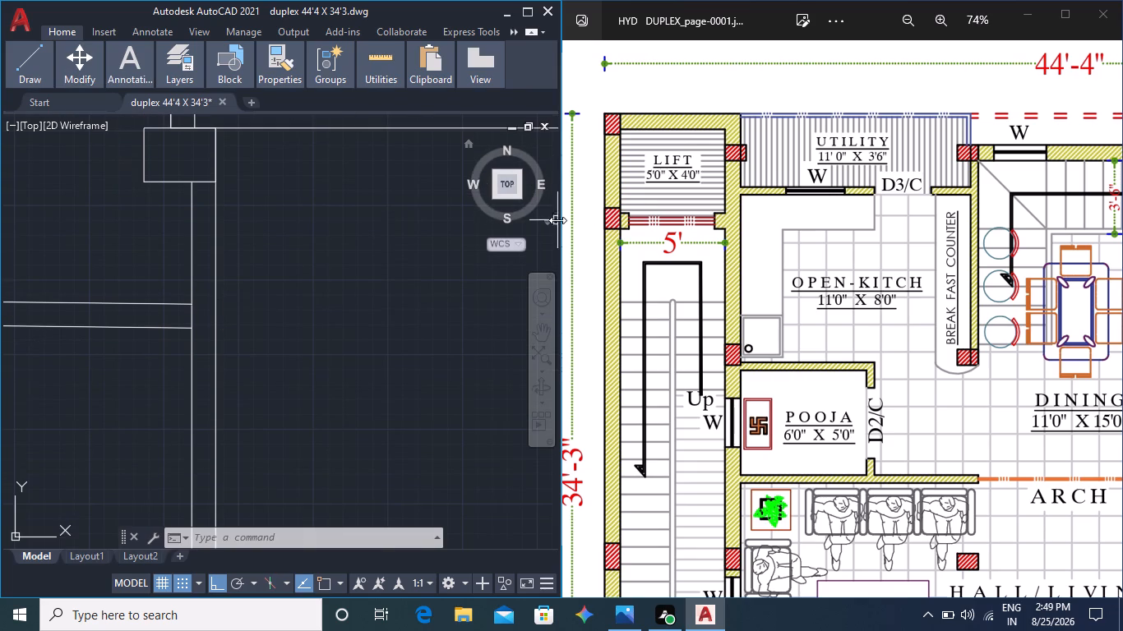
# Widen the drawing window so it takes up more of the screen than the reference image.
pyautogui.moveTo(557, 220); pyautogui.dragTo(808, 210)
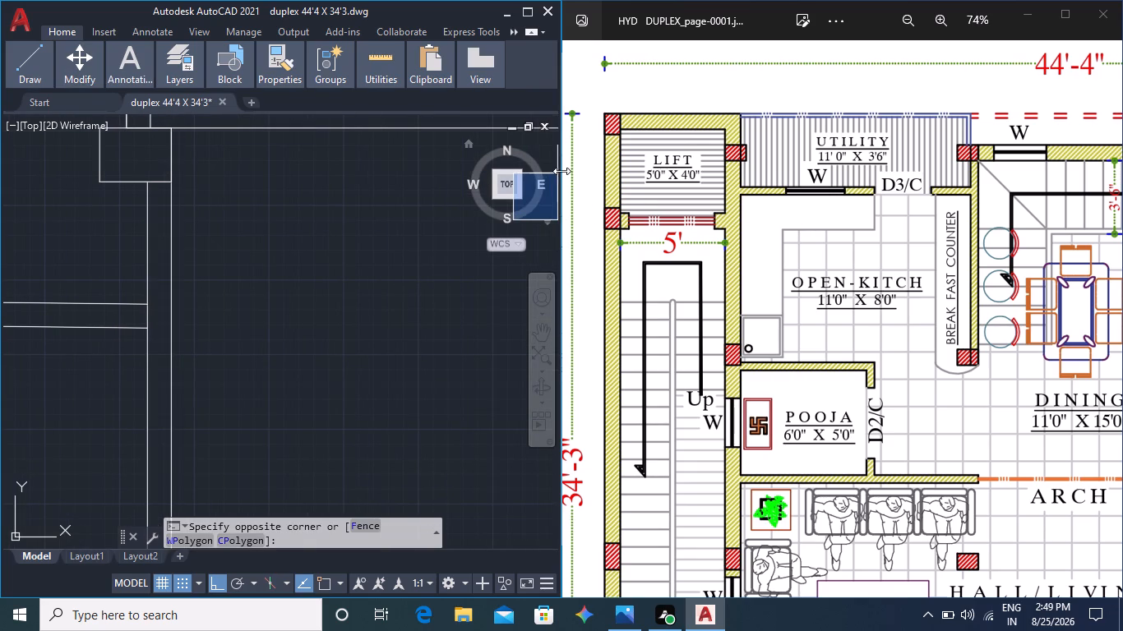
pyautogui.click(563, 156)
pyautogui.press('Escape')
pyautogui.press('Escape')
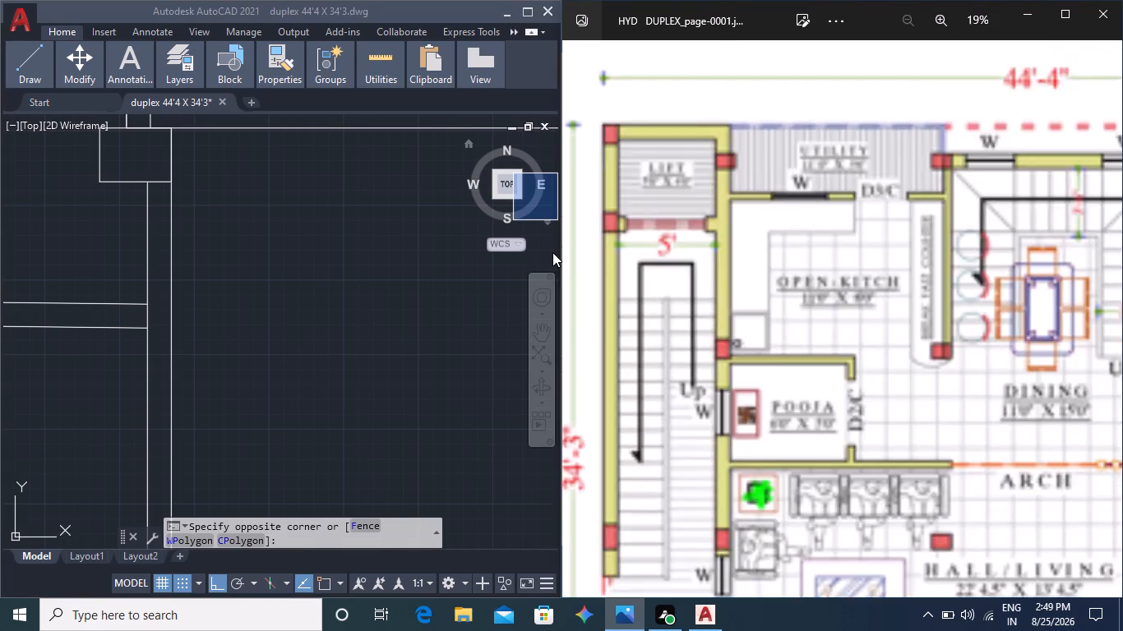
pyautogui.press('Escape')
pyautogui.click(714, 288)
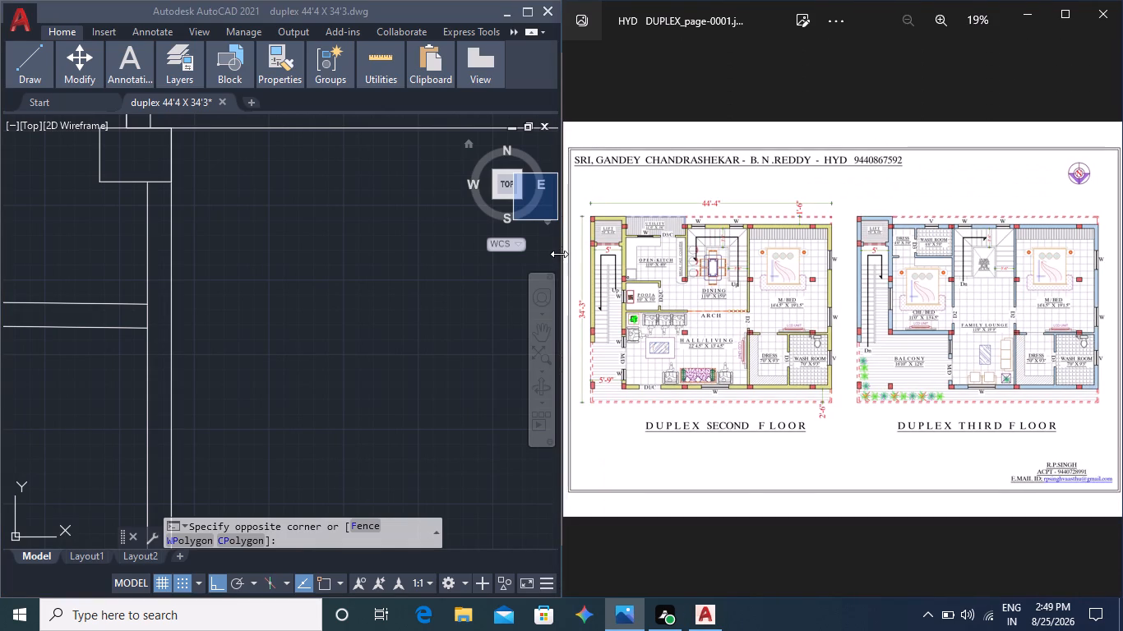
pyautogui.doubleClick(523, 259)
pyautogui.press('Escape')
pyautogui.press('Escape')
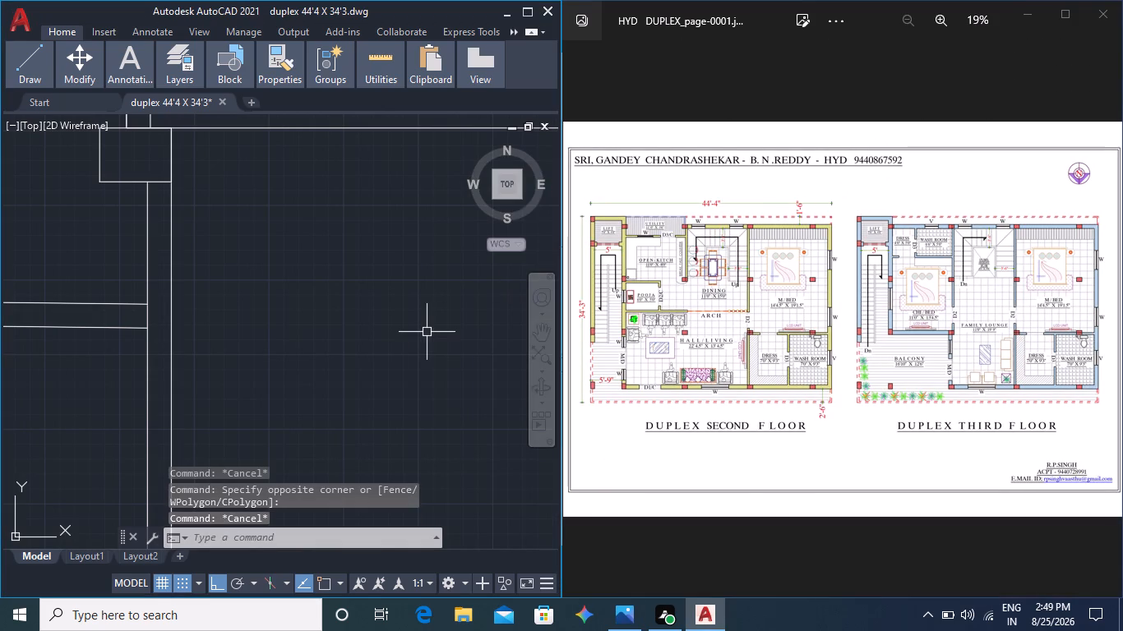
pyautogui.press('Escape')
pyautogui.press('Escape')
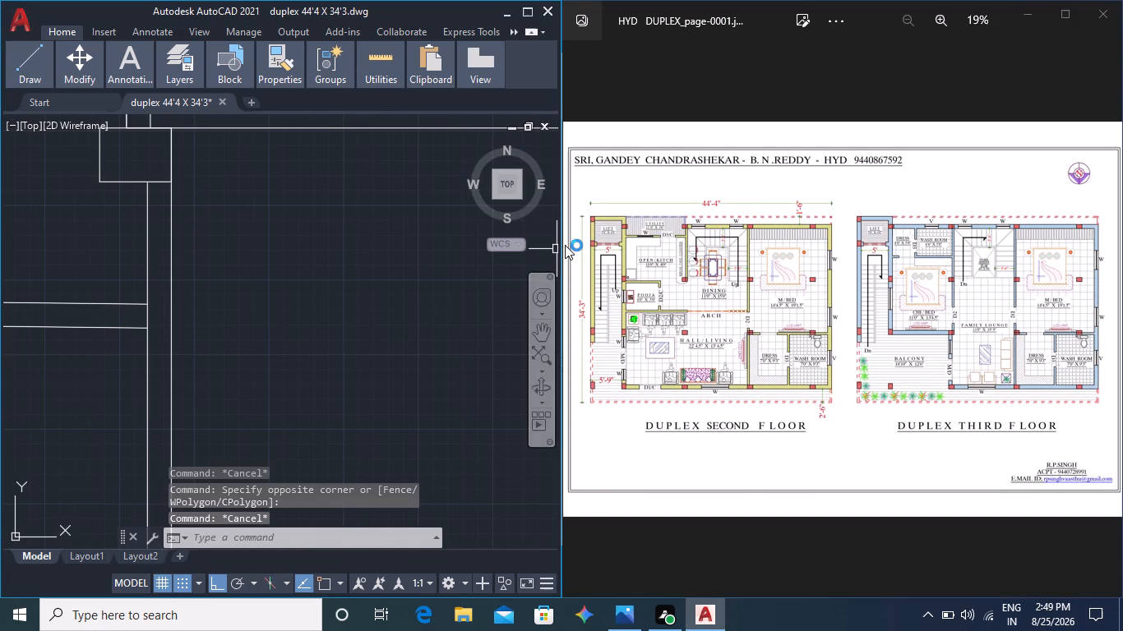
pyautogui.click(441, 323)
pyautogui.click(442, 306)
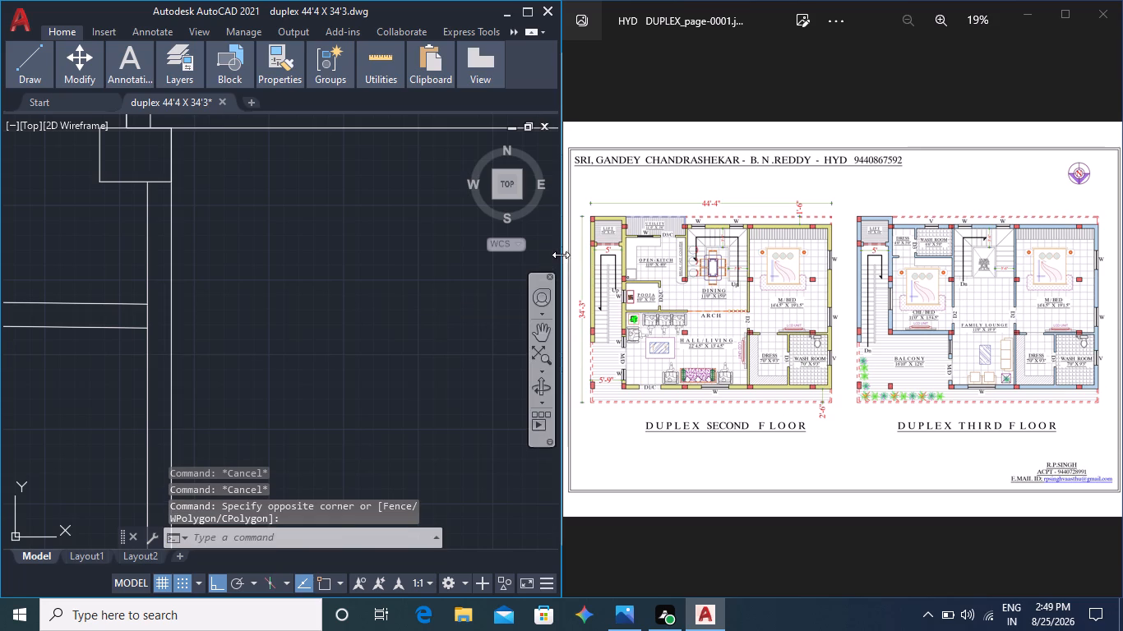
pyautogui.moveTo(561, 255); pyautogui.dragTo(804, 239)
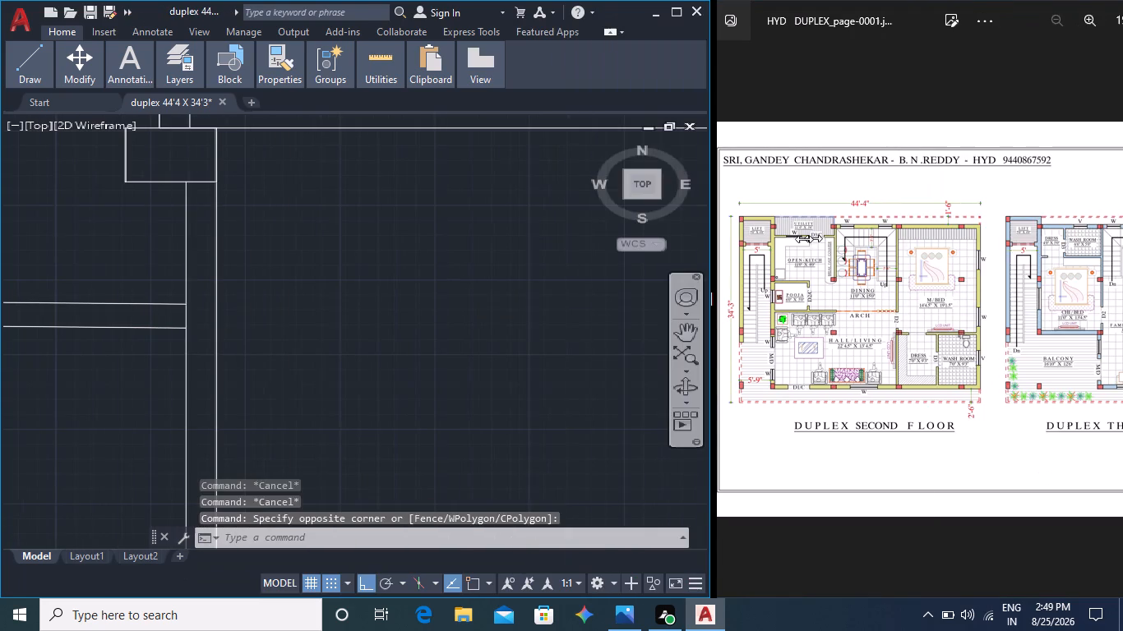
pyautogui.moveTo(804, 239); pyautogui.dragTo(747, 245)
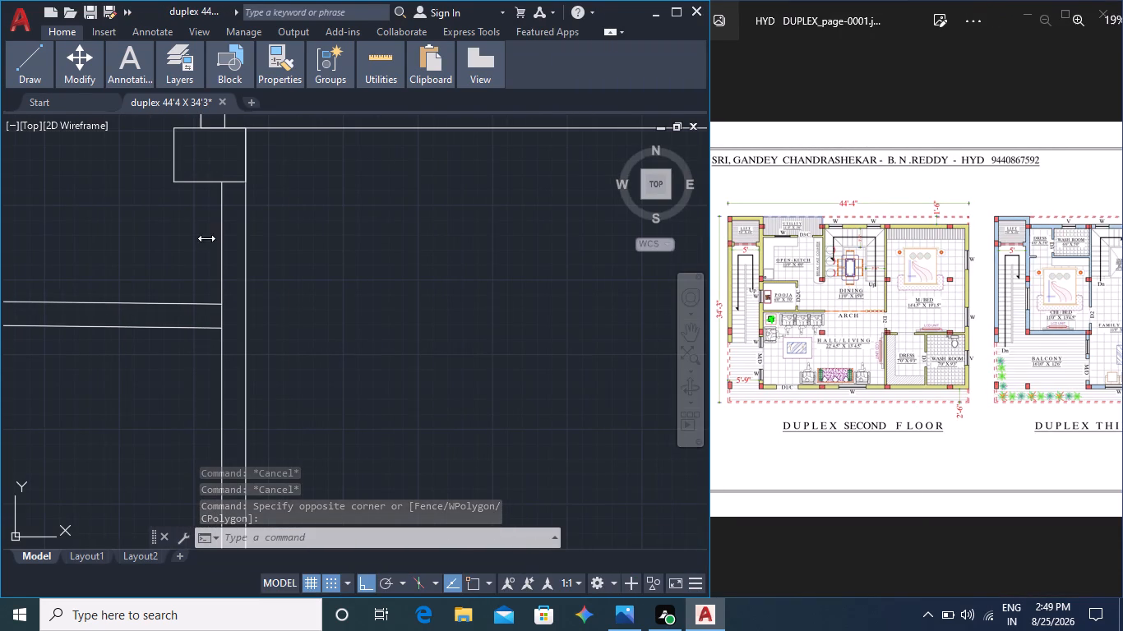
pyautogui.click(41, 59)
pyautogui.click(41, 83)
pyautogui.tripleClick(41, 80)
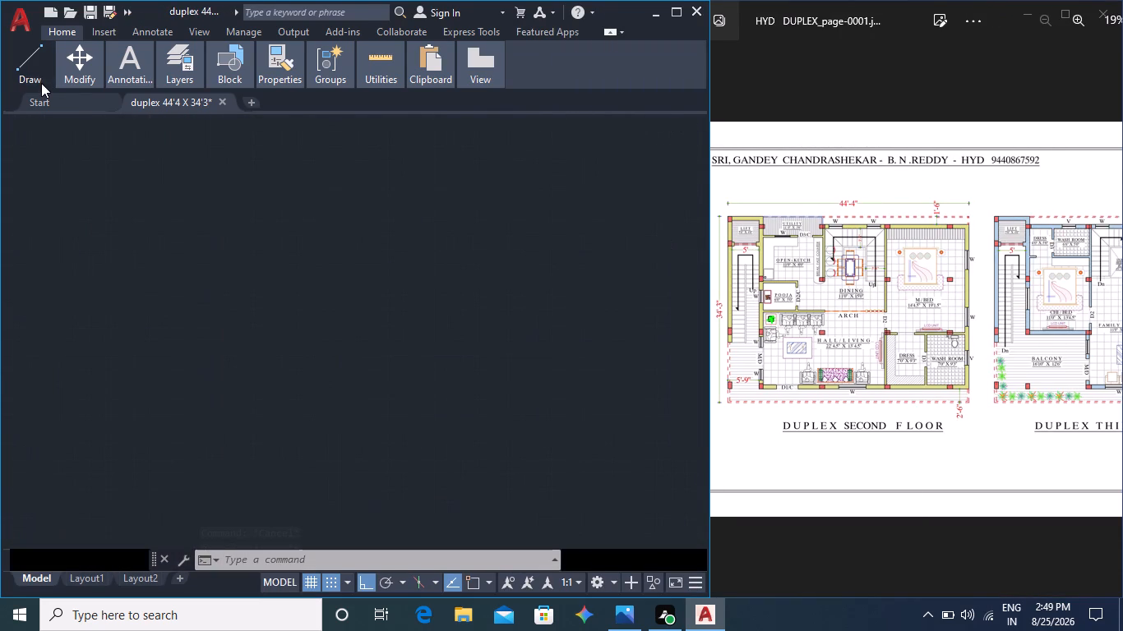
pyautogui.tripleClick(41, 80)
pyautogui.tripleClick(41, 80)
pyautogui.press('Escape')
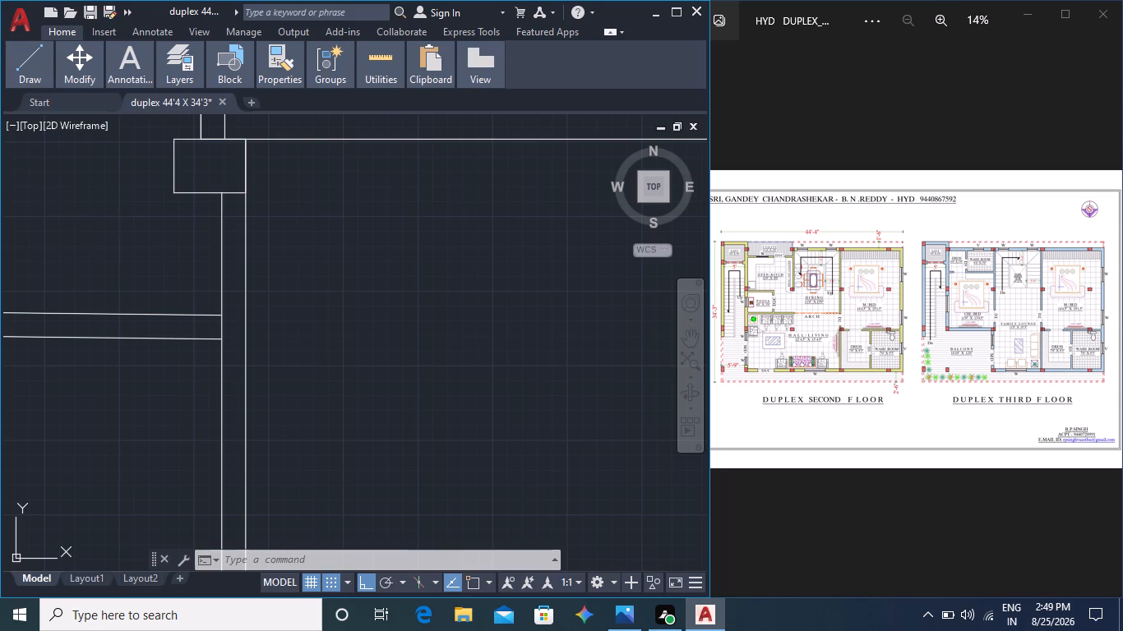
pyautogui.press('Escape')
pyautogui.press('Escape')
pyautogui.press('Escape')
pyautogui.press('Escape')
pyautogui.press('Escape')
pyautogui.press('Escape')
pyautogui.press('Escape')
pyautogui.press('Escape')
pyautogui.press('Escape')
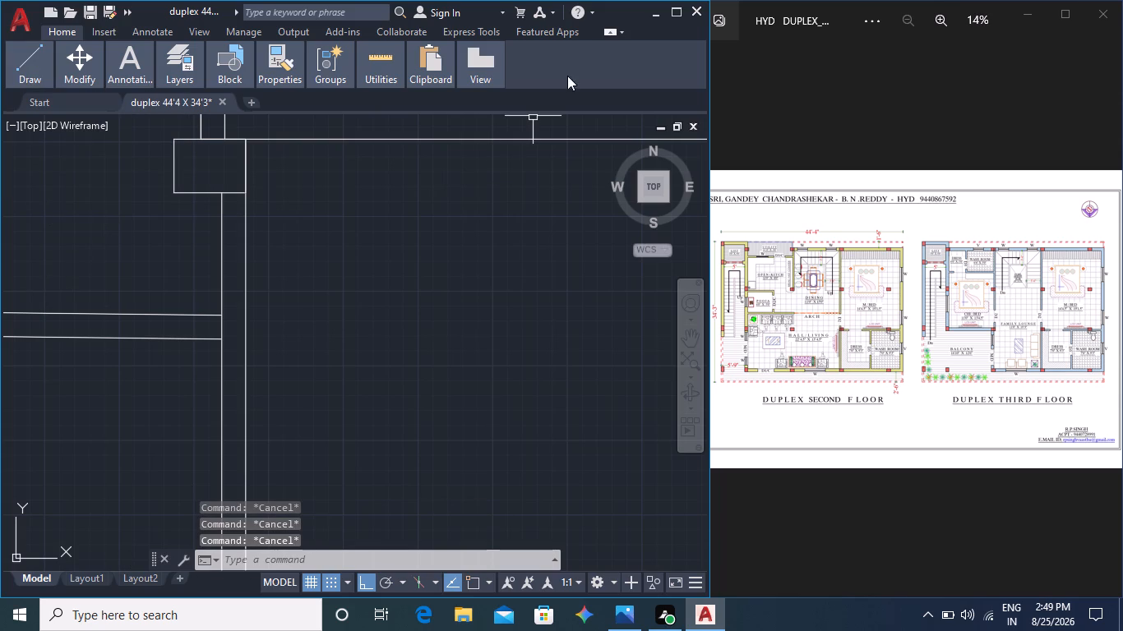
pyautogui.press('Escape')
# Save the duplex 44'4 X 34'3 drawing and close AutoCAD.
pyautogui.hotkey('ctrl', 's')
pyautogui.click(702, 5)
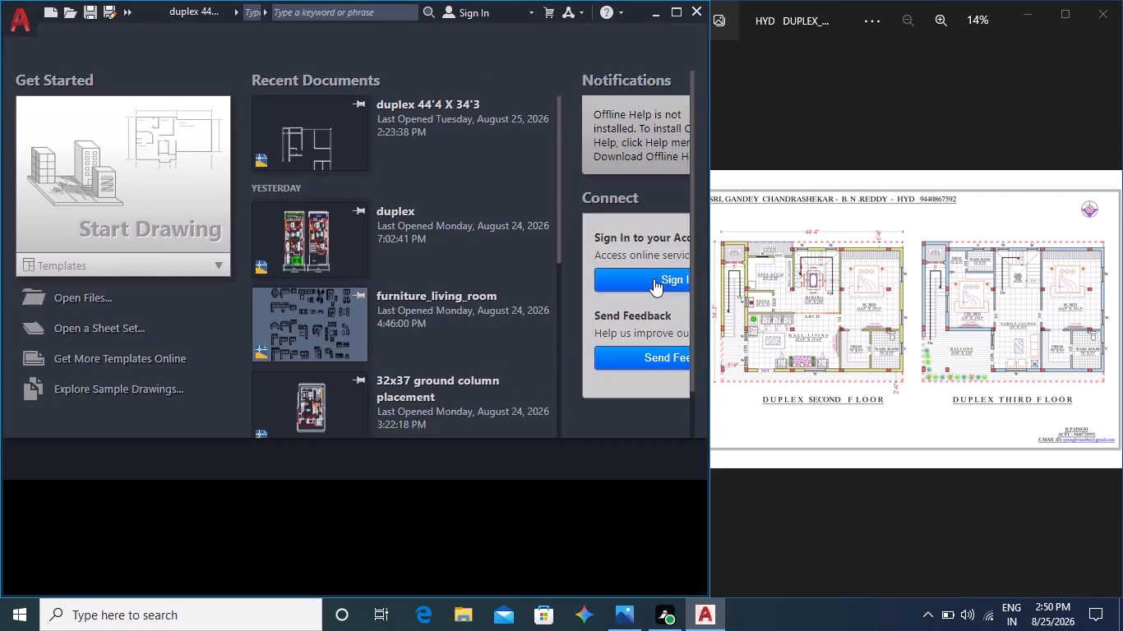
pyautogui.click(696, 3)
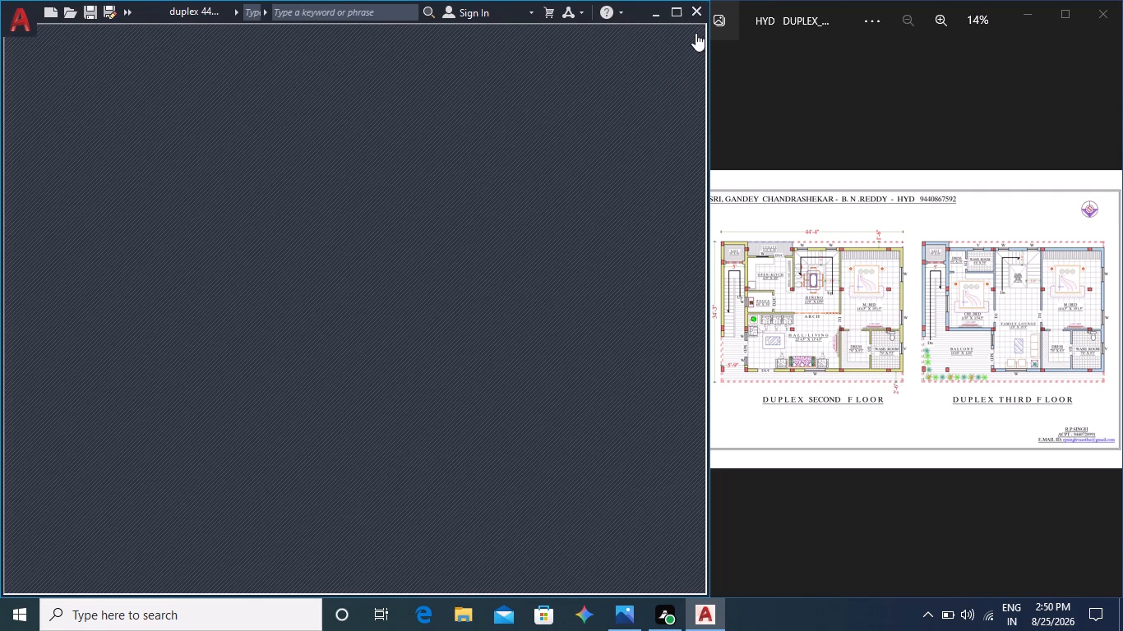
pyautogui.tripleClick(696, 0)
pyautogui.click(696, 0)
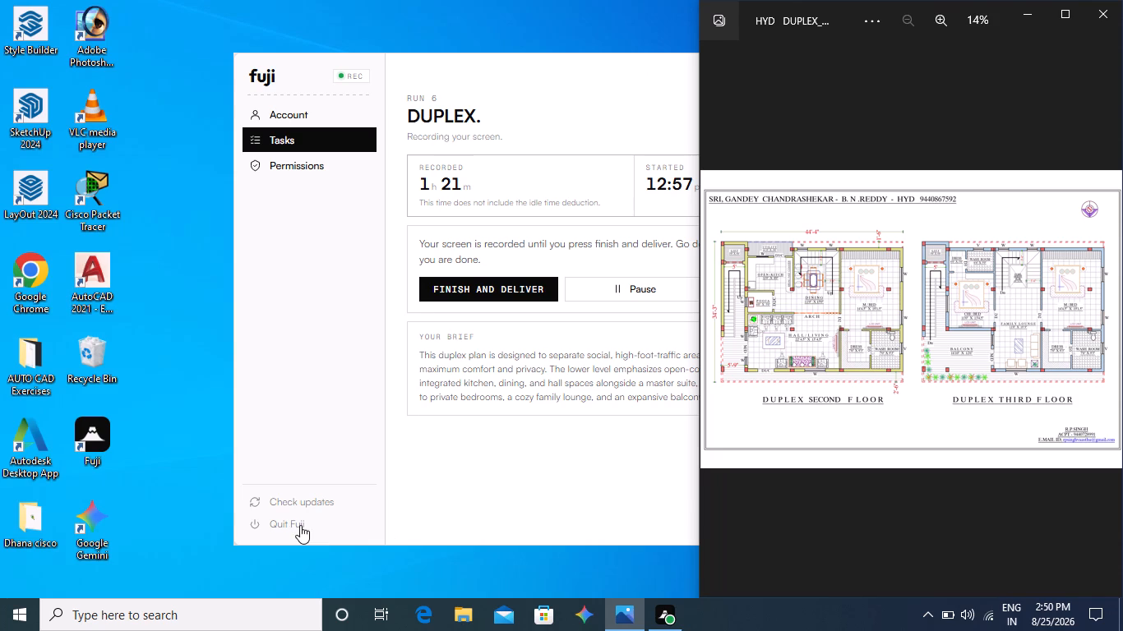
# Relaunch AutoCAD 2021 from the desktop.
pyautogui.click(76, 258)
pyautogui.click(98, 293)
pyautogui.click(96, 288)
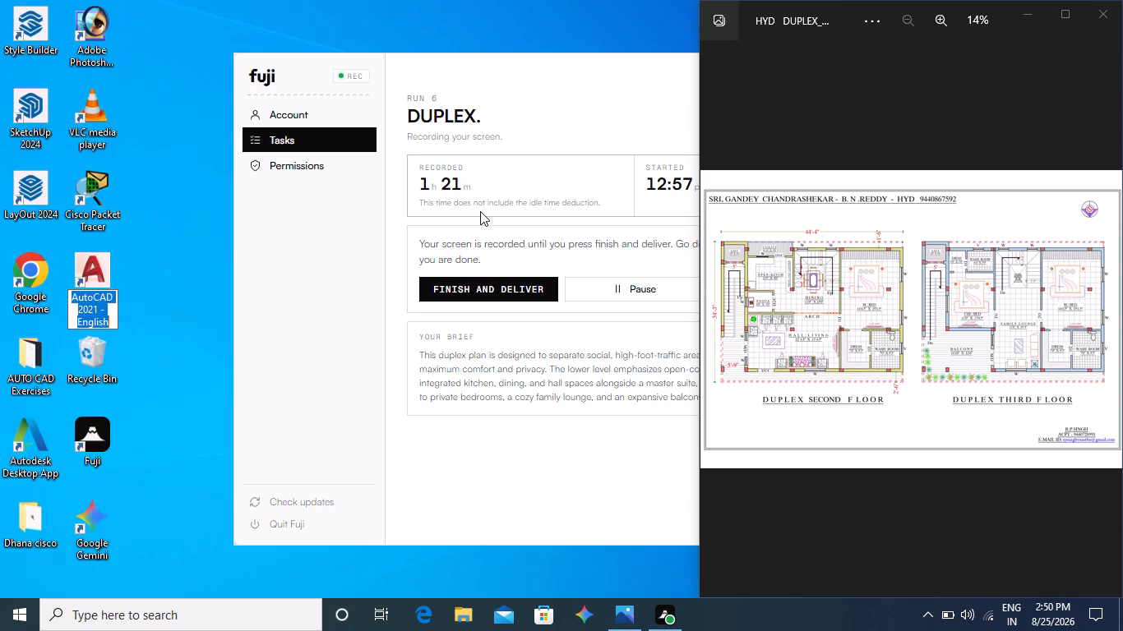
pyautogui.doubleClick(95, 276)
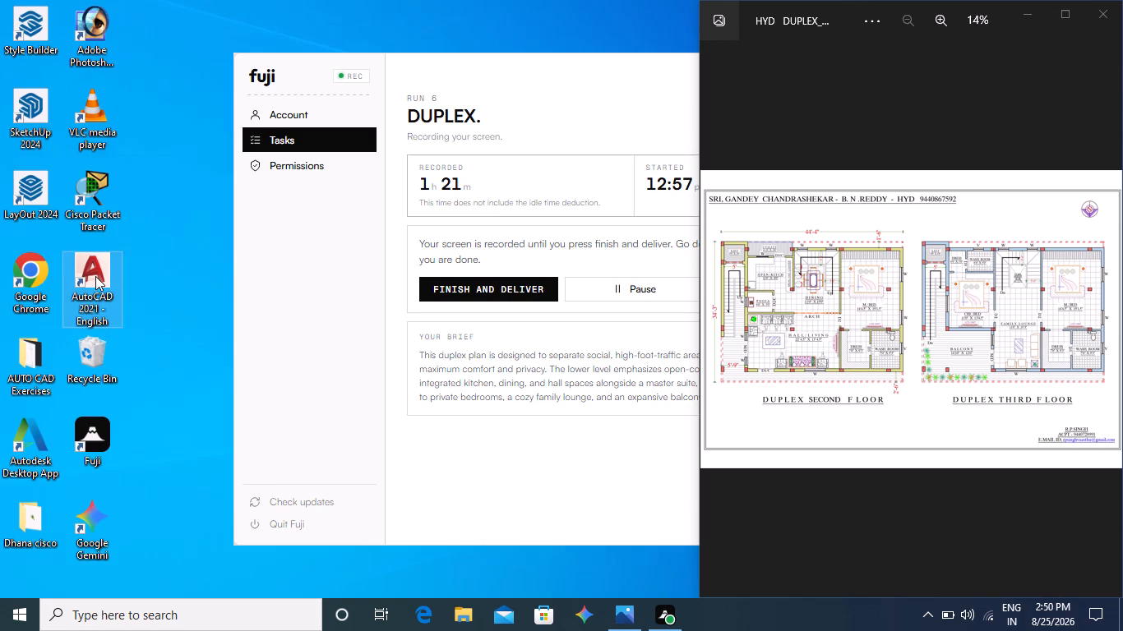
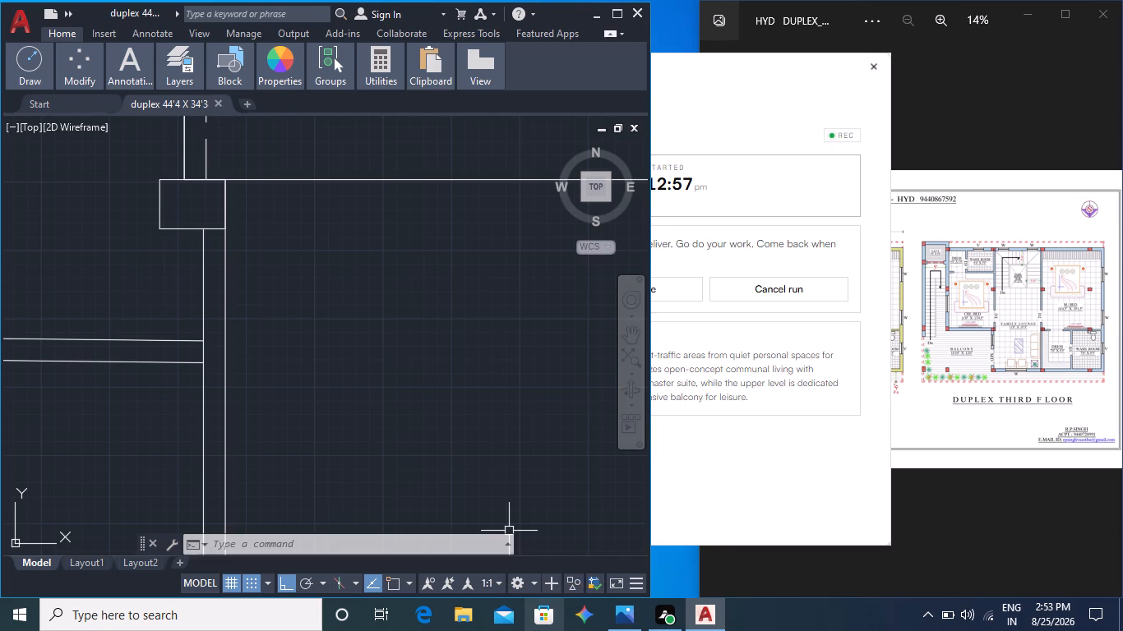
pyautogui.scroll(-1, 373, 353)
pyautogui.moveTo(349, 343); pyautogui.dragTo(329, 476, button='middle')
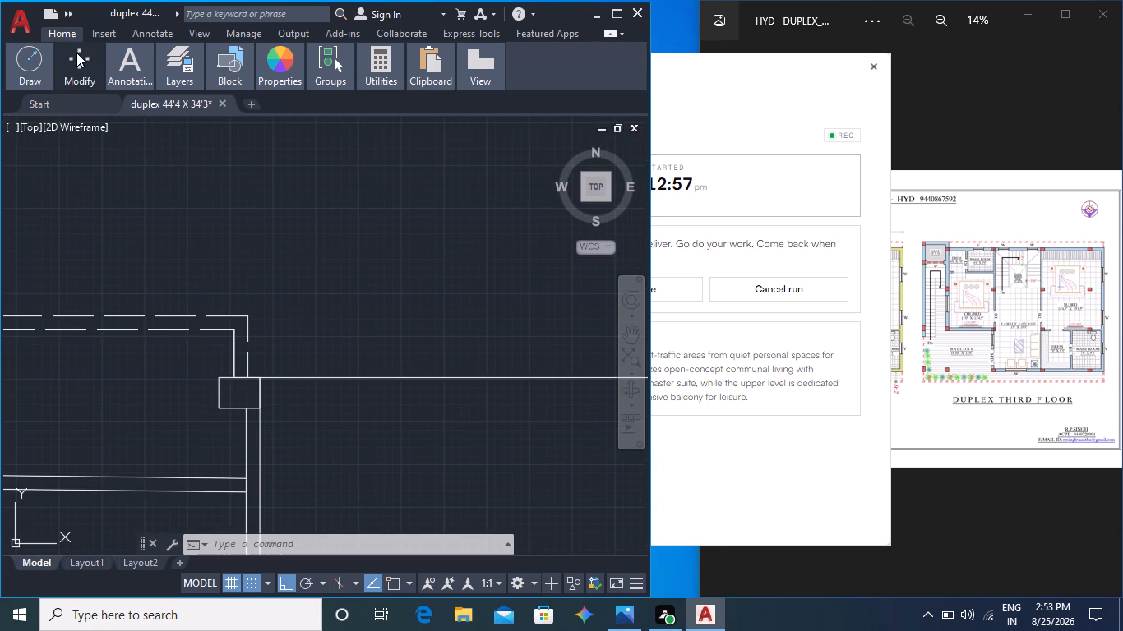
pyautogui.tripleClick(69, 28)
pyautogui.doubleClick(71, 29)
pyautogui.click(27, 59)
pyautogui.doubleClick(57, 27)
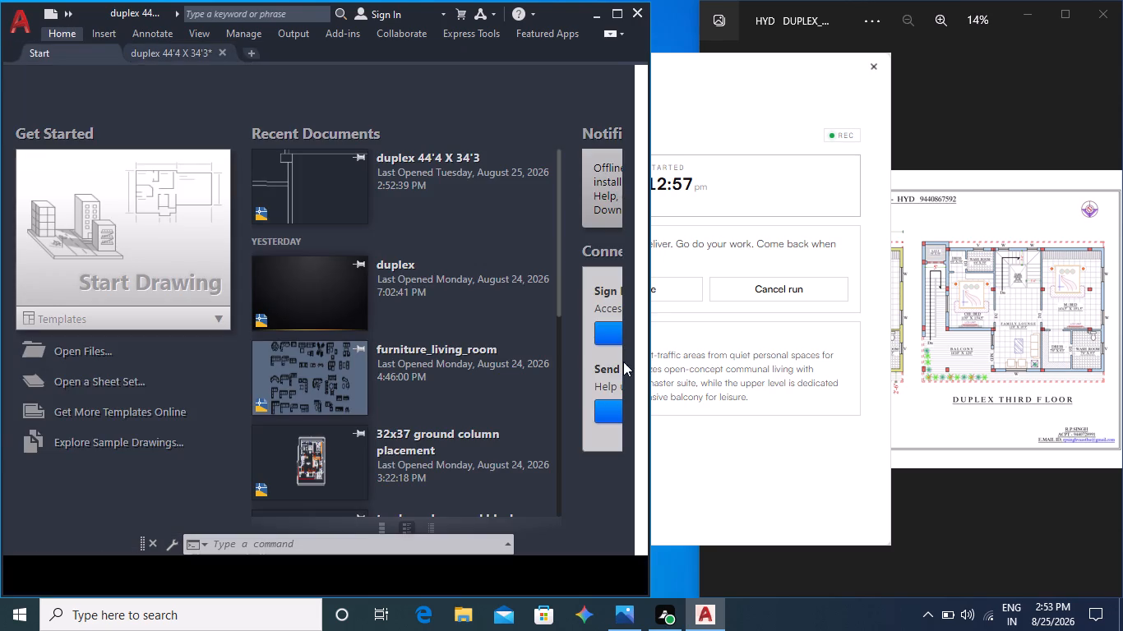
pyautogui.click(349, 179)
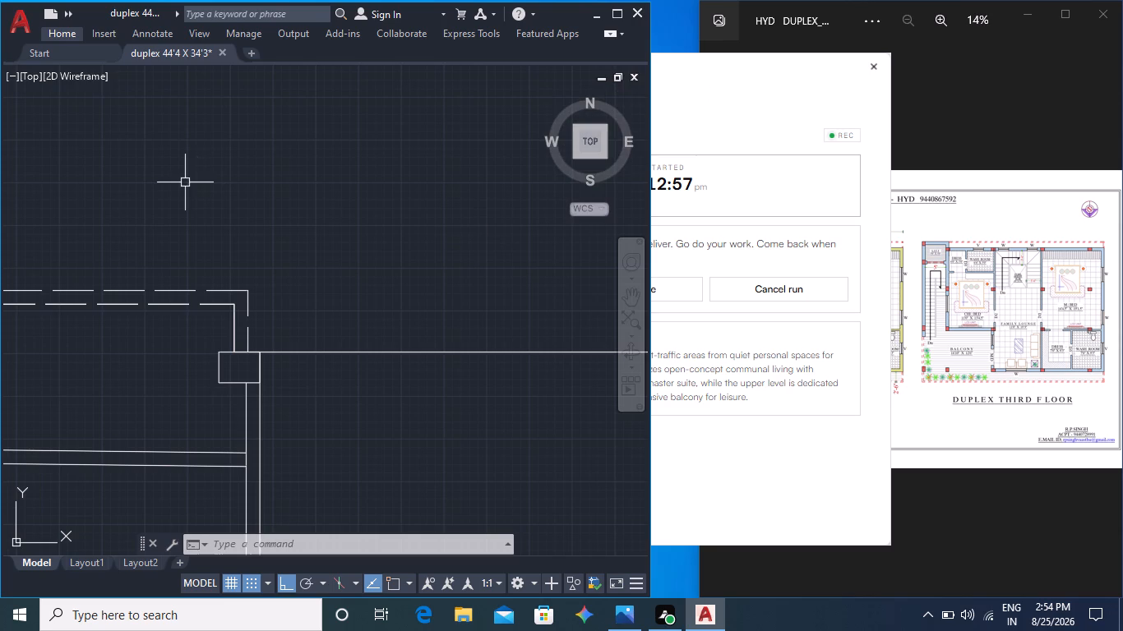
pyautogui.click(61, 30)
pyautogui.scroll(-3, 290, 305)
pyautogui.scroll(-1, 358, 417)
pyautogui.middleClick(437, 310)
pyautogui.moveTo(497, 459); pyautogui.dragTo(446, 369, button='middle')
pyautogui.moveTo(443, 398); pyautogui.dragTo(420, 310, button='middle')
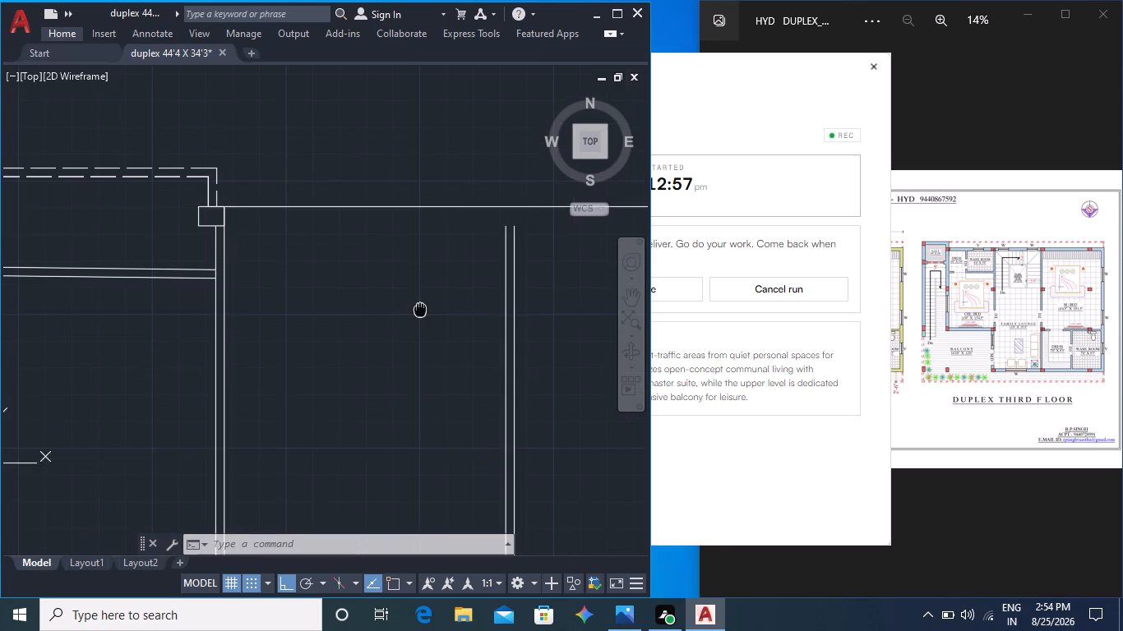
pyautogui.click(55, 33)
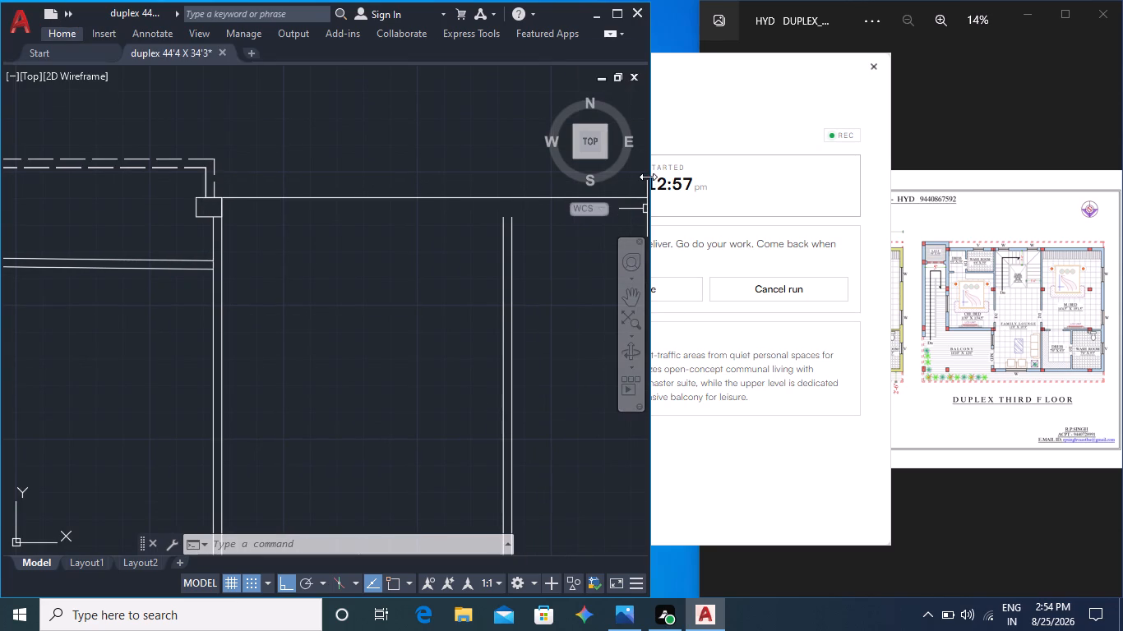
# Arrange the drawing and the duplex reference image side by side, each filling half of the screen.
pyautogui.moveTo(648, 177); pyautogui.dragTo(749, 164)
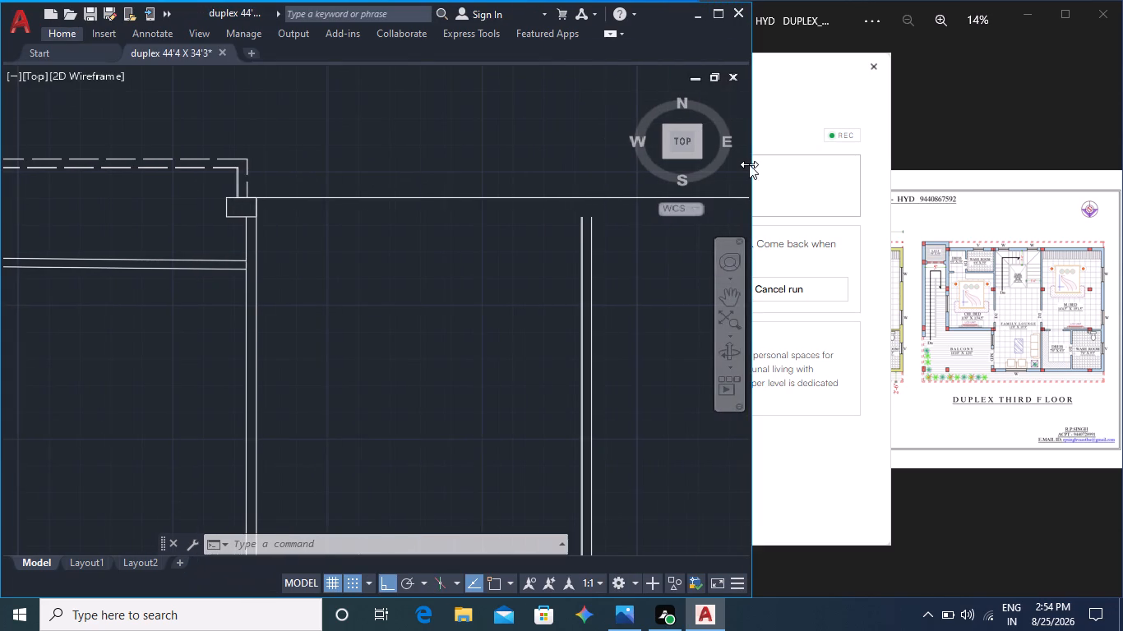
pyautogui.click(622, 609)
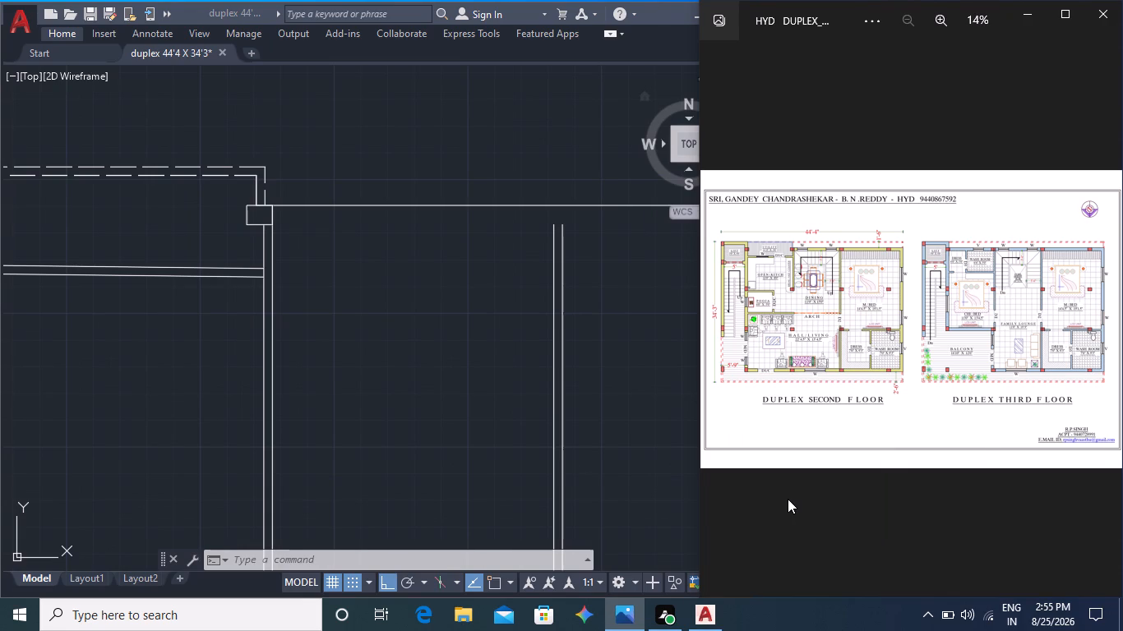
pyautogui.press('super+Right')
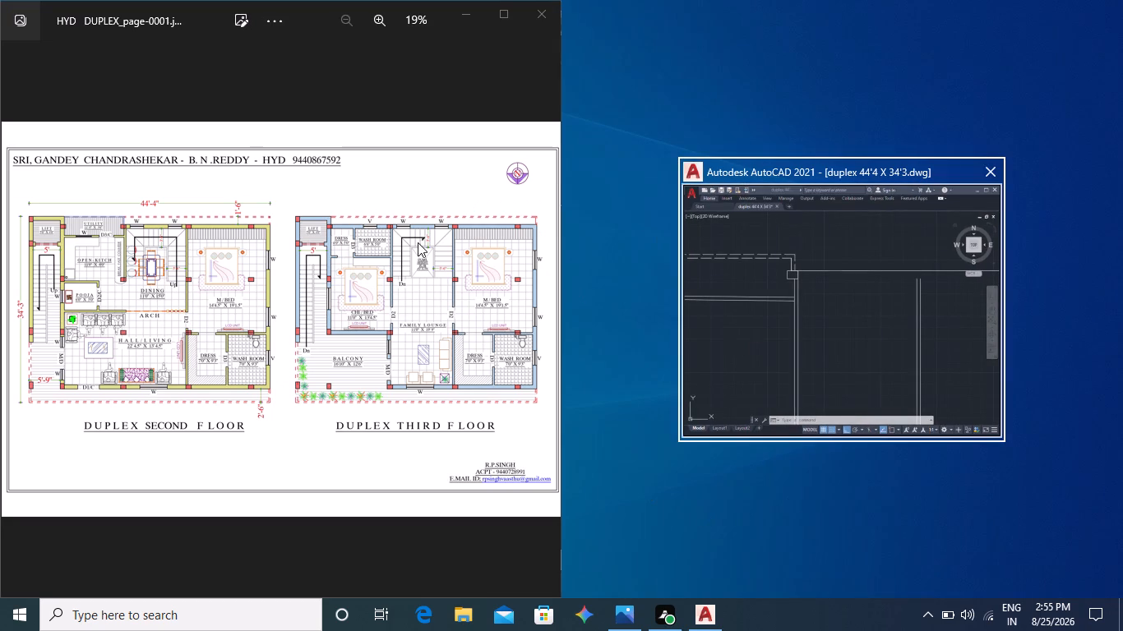
pyautogui.moveTo(32, 9); pyautogui.dragTo(843, 16)
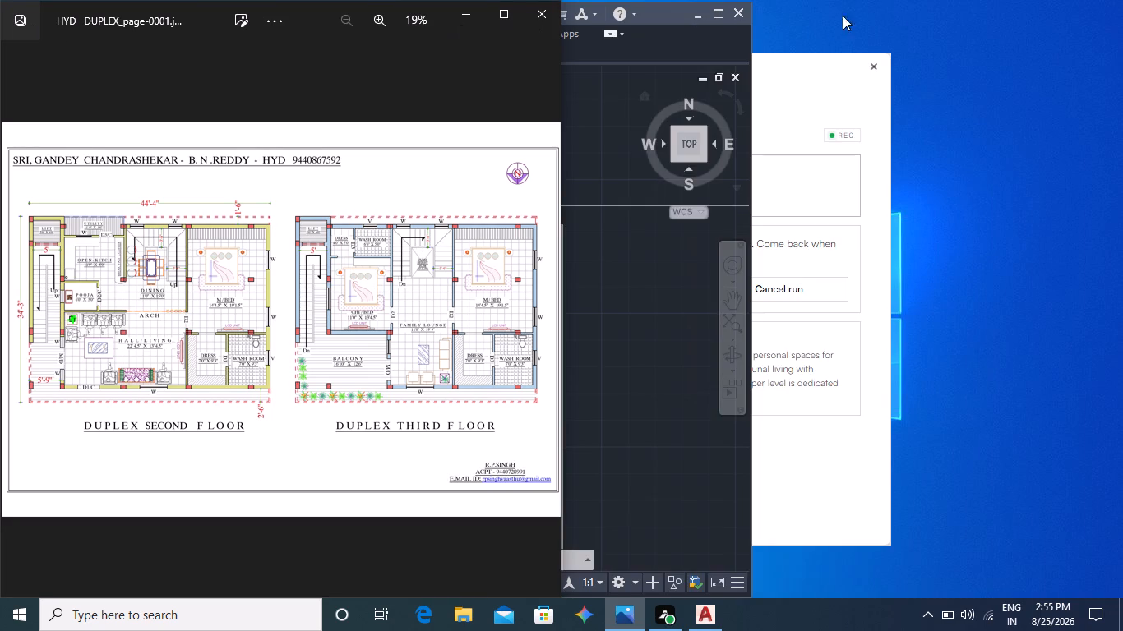
pyautogui.moveTo(843, 16); pyautogui.dragTo(901, 15)
pyautogui.press('super+Right')
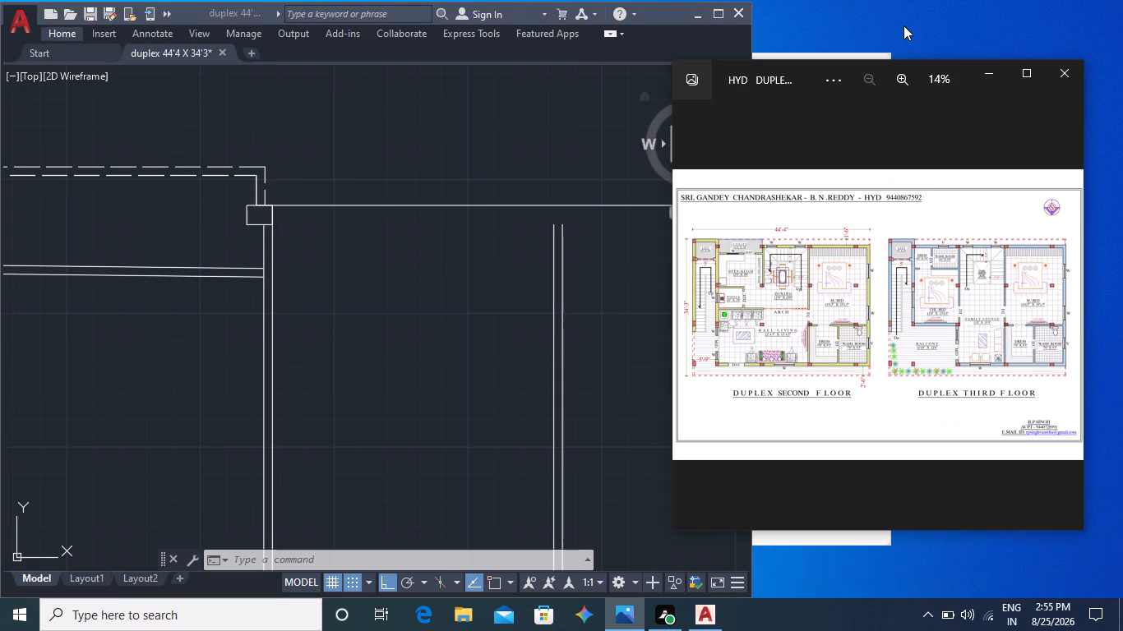
pyautogui.click(743, 123)
pyautogui.click(446, 125)
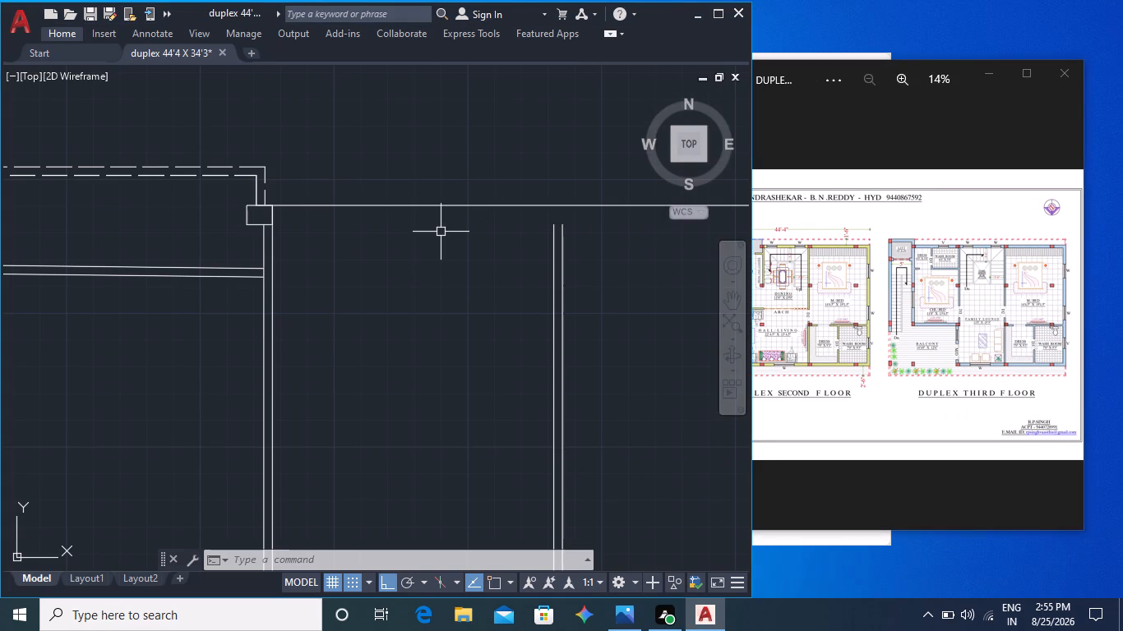
pyautogui.click(615, 613)
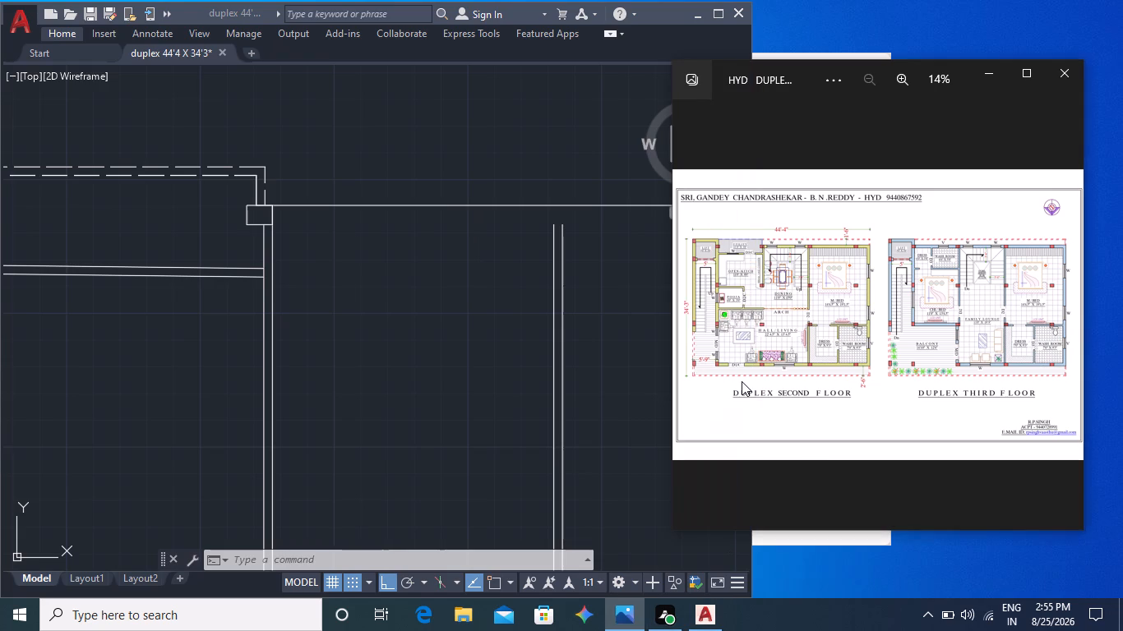
pyautogui.press('super+Right')
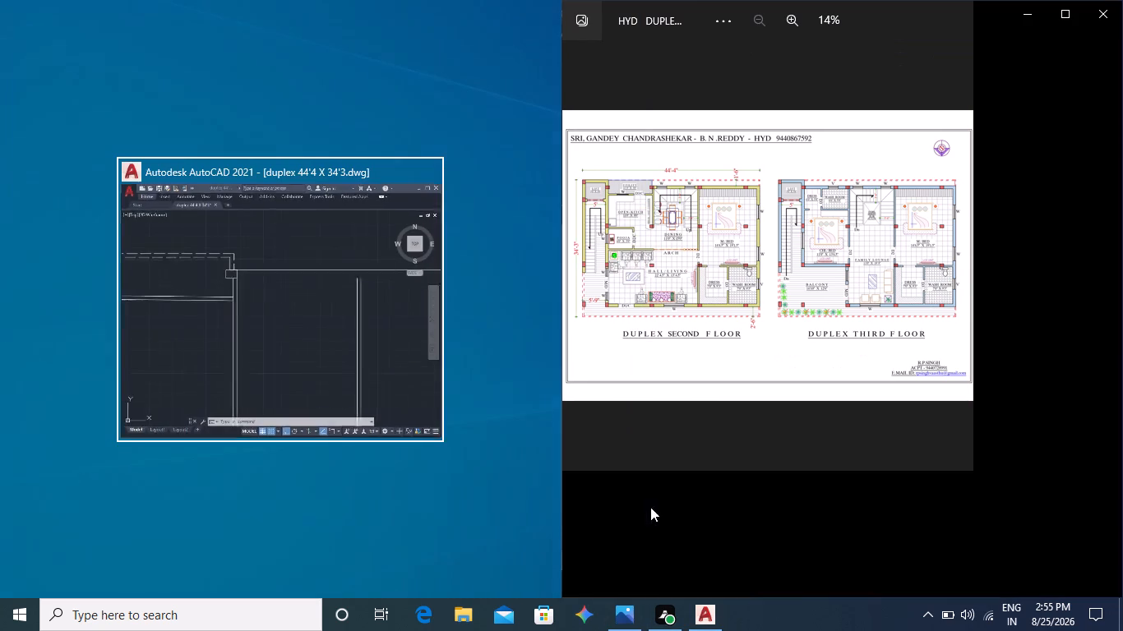
pyautogui.click(206, 349)
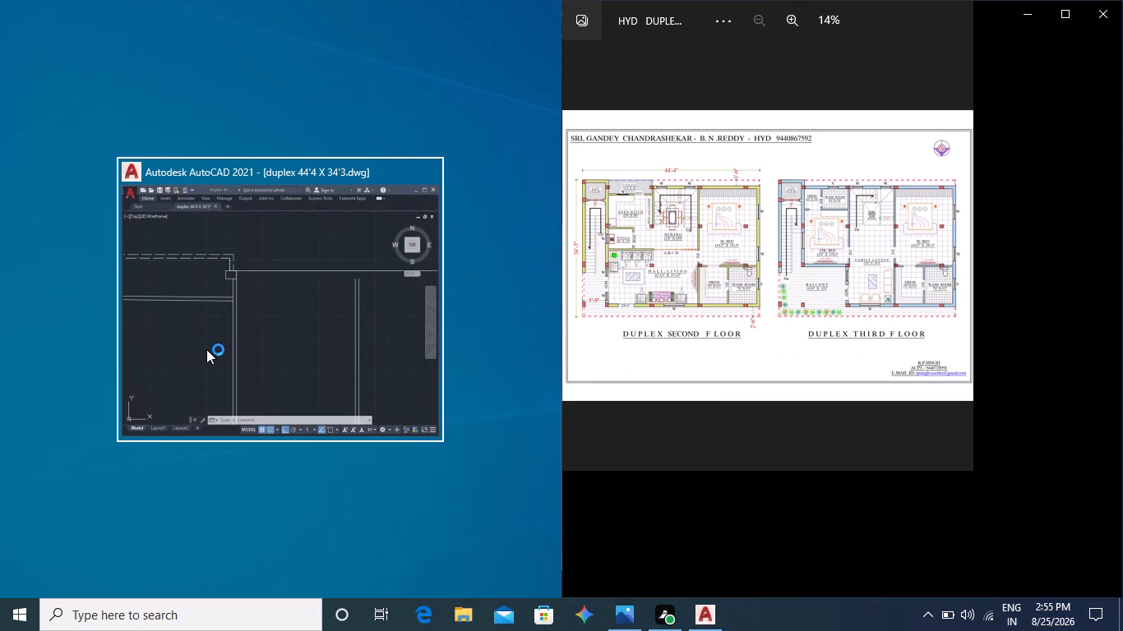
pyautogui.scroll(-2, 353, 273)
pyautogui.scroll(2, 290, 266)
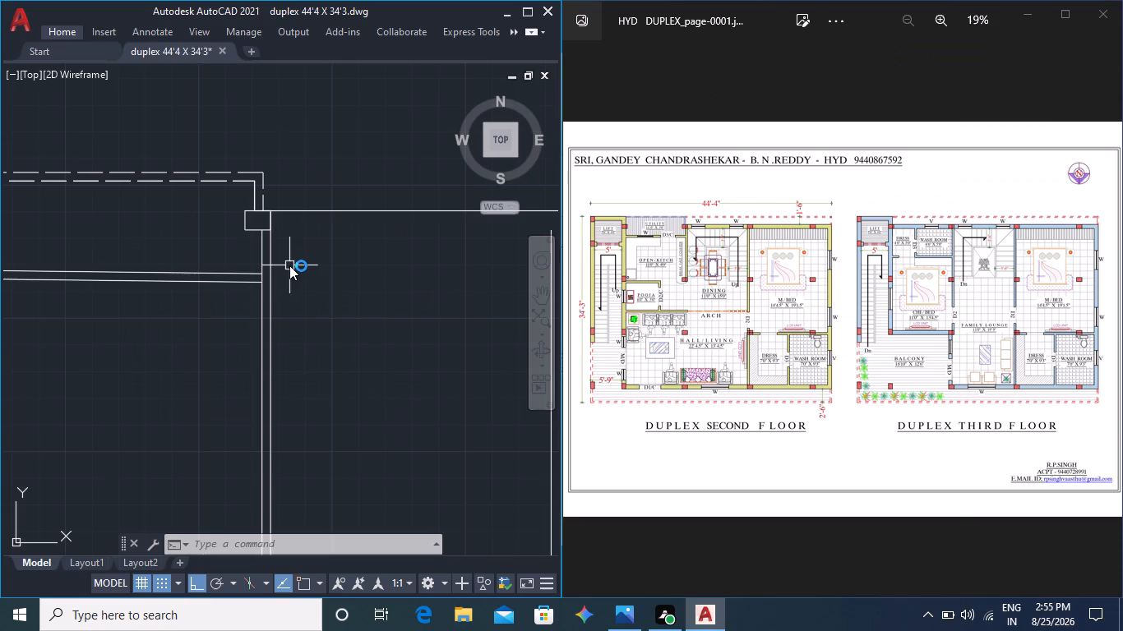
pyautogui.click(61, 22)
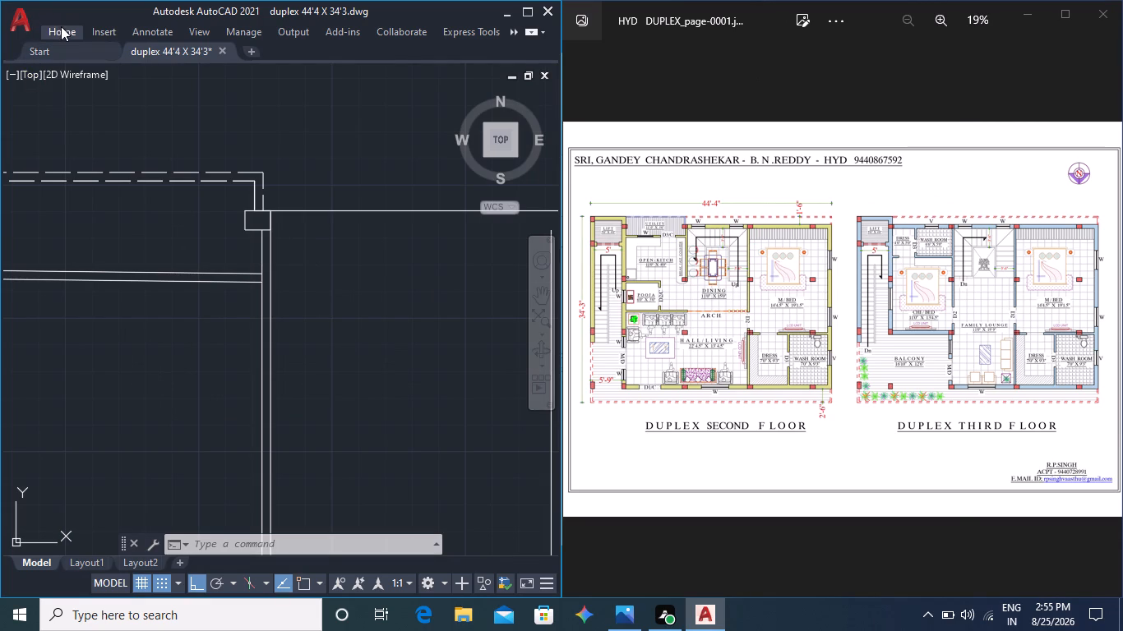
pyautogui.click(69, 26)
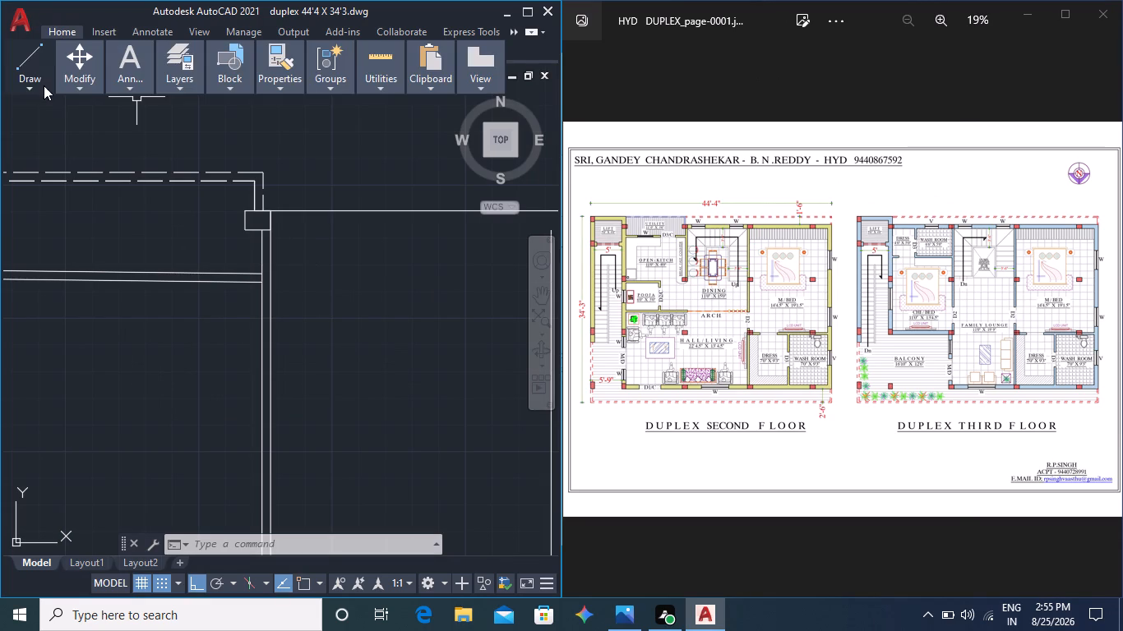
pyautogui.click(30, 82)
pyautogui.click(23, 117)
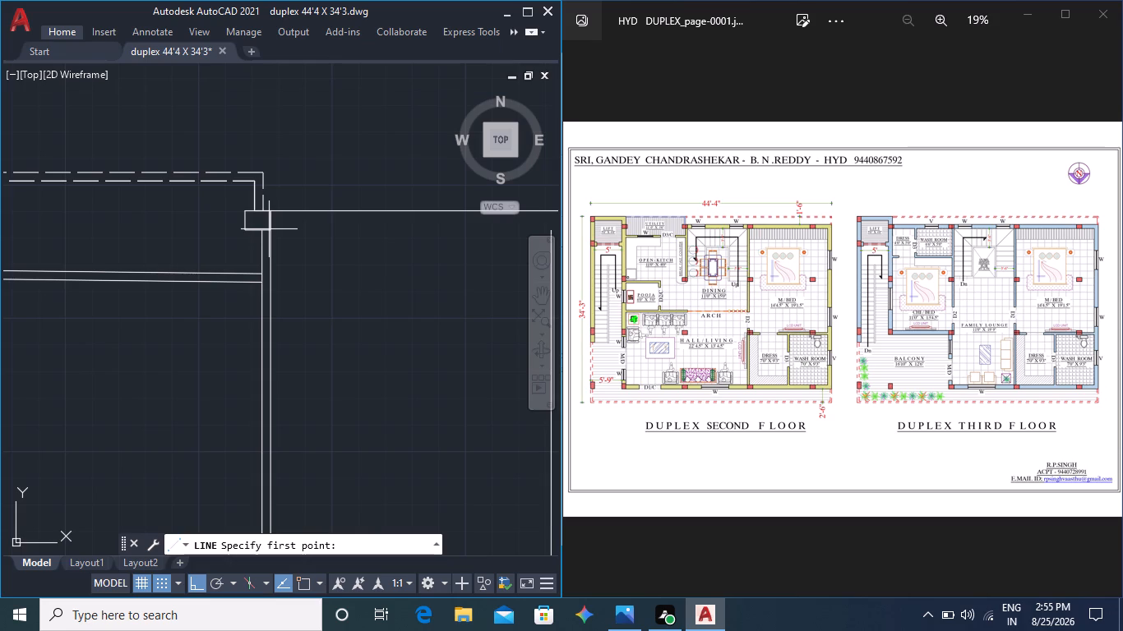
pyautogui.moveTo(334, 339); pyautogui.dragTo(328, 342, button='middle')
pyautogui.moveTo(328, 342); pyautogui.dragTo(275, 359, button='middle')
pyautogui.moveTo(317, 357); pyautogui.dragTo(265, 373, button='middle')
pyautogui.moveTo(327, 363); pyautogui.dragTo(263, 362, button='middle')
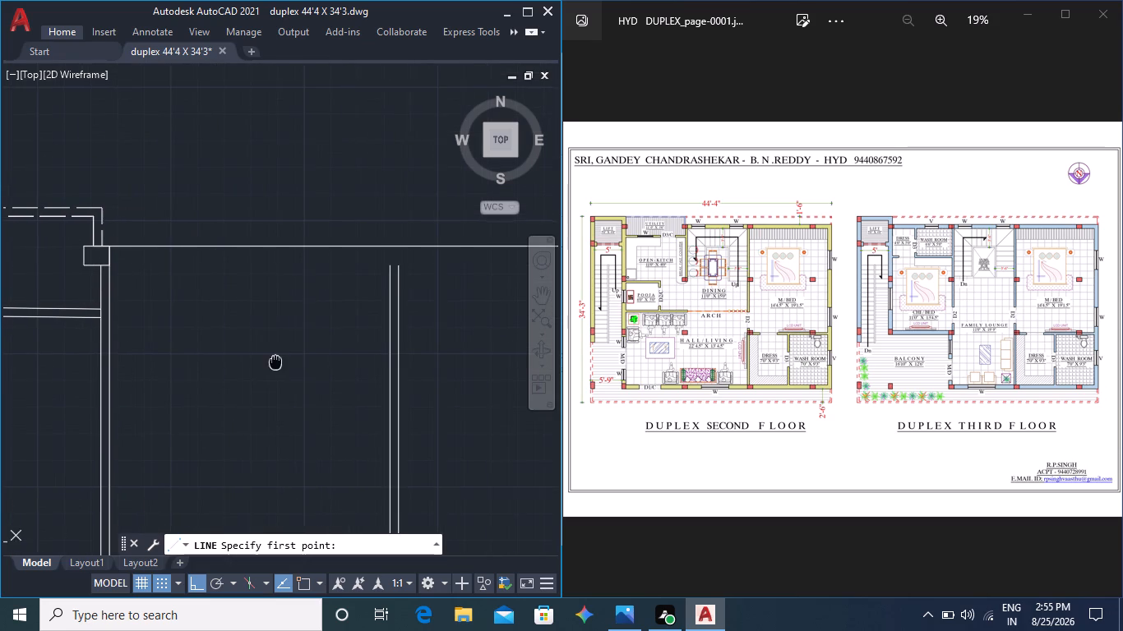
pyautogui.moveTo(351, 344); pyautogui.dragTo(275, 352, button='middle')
# Examine the lift, staircase, kitchen, pooja, dining and hall area of the duplex second floor in the reference image.
pyautogui.scroll(8, 652, 265)
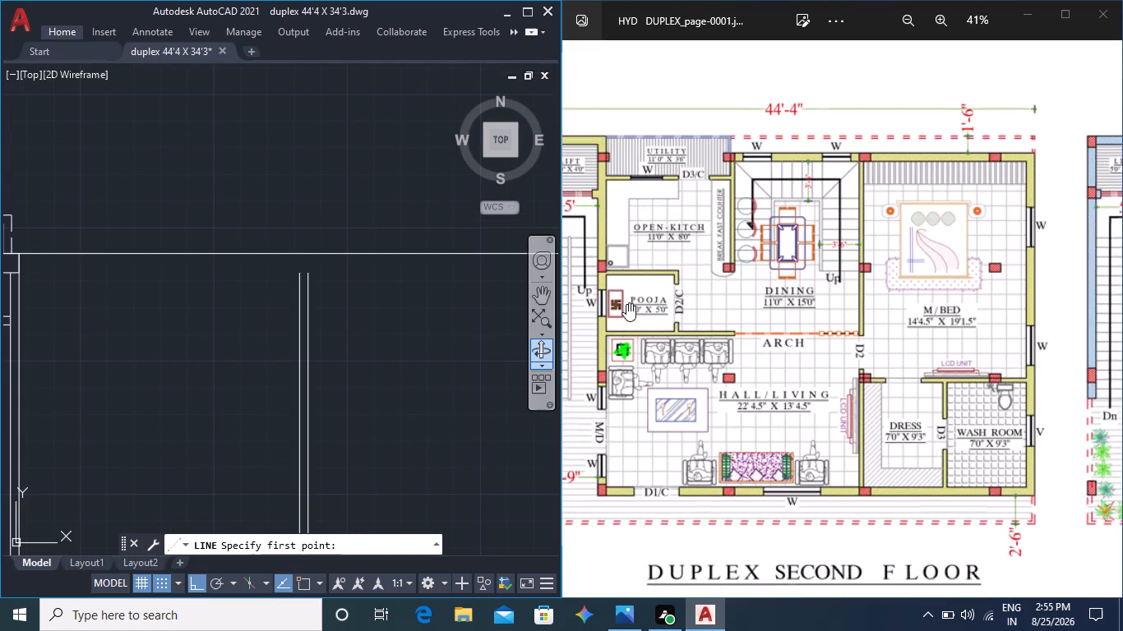
pyautogui.scroll(2, 631, 363)
pyautogui.moveTo(623, 366); pyautogui.dragTo(622, 366, button='middle')
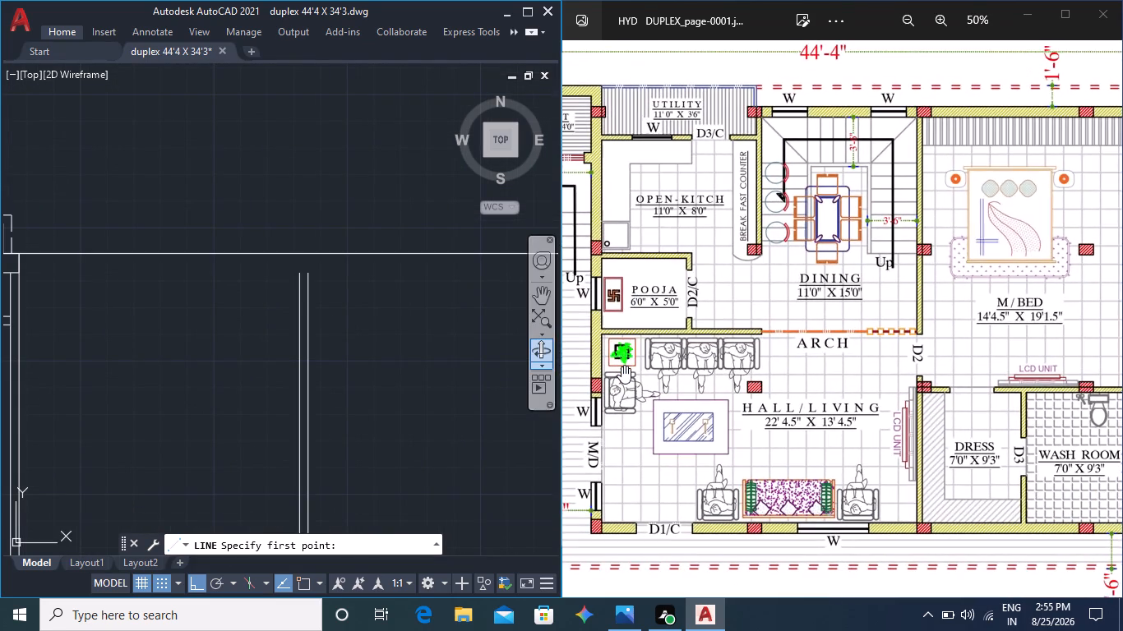
pyautogui.moveTo(622, 366); pyautogui.dragTo(723, 364, button='middle')
pyautogui.moveTo(656, 354); pyautogui.dragTo(731, 342, button='middle')
pyautogui.moveTo(707, 407); pyautogui.dragTo(771, 402, button='middle')
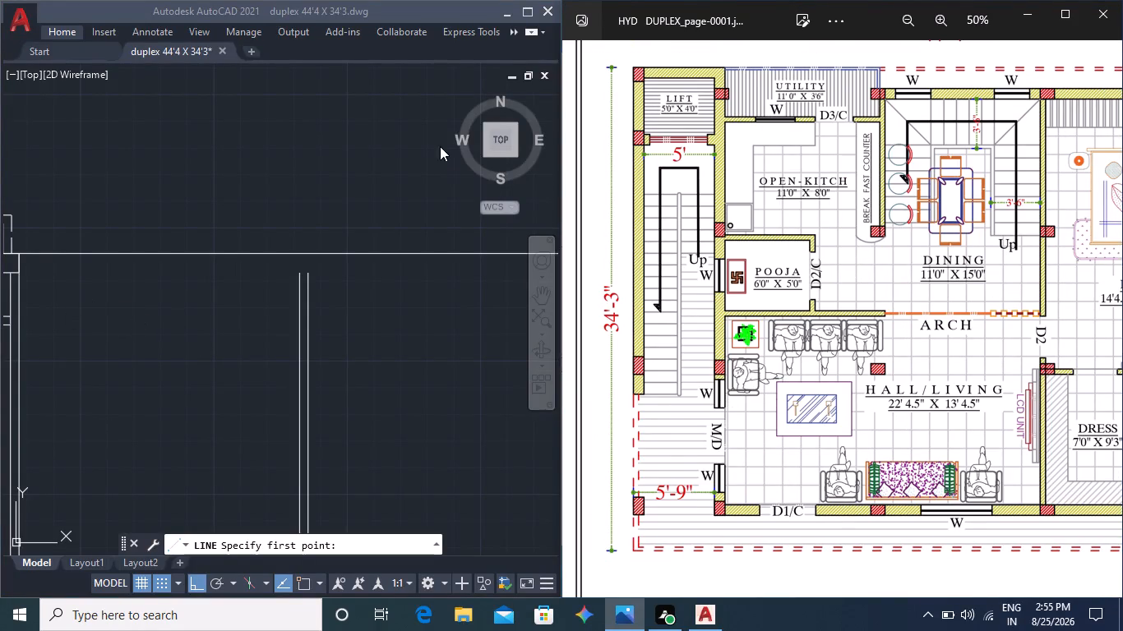
# Maximize the AutoCAD window and bring the whole upper part of the duplex plan into view.
pyautogui.click(529, 14)
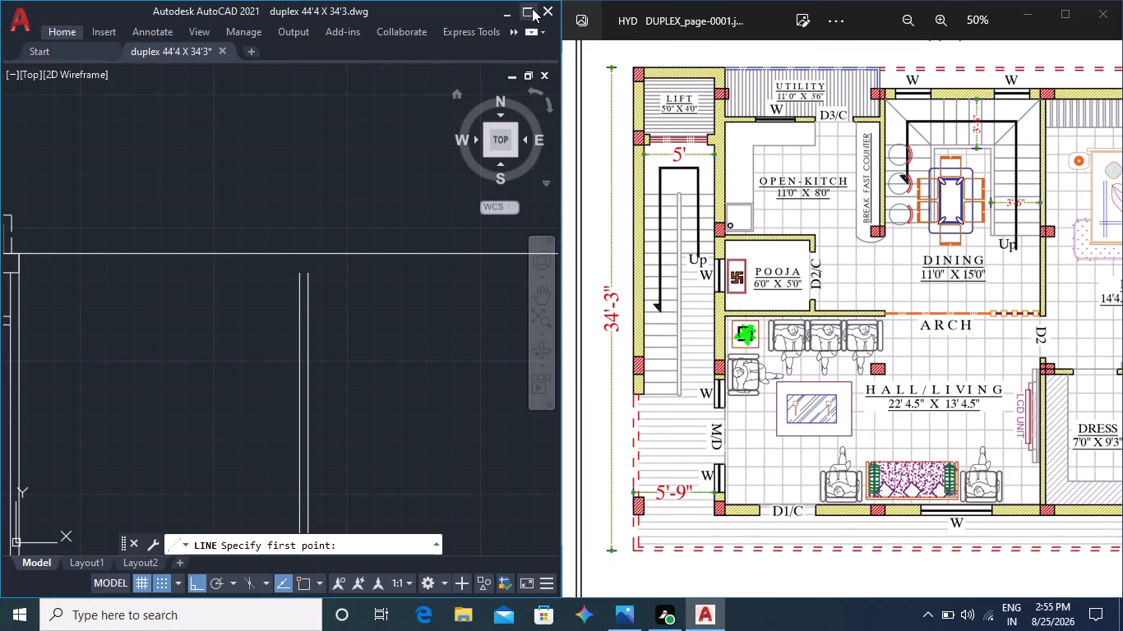
pyautogui.click(532, 11)
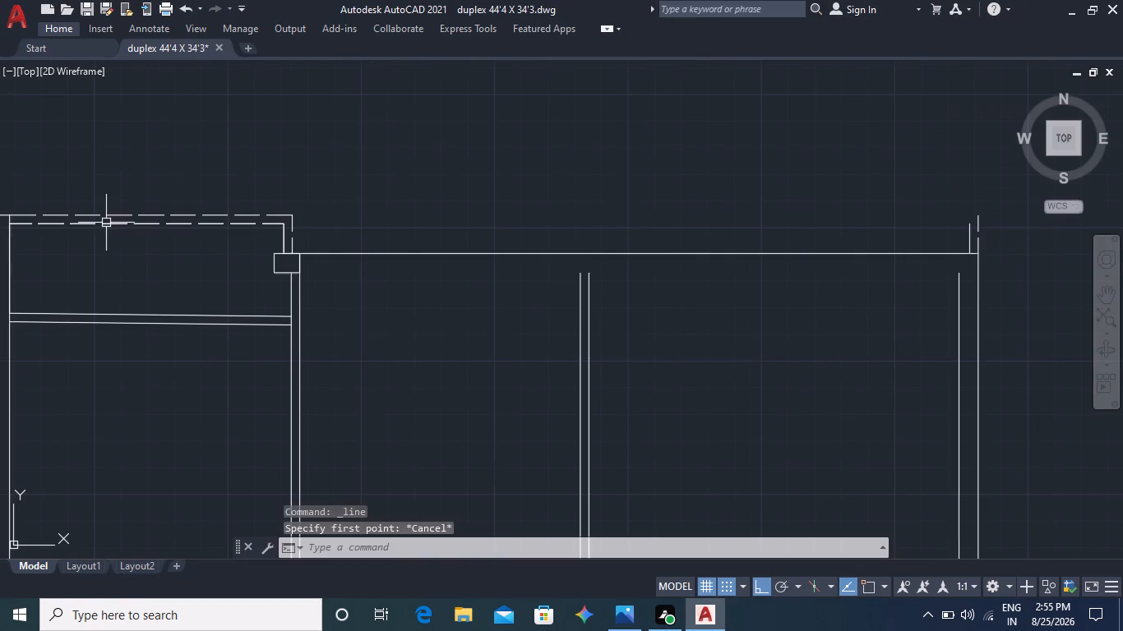
pyautogui.scroll(-2, 369, 280)
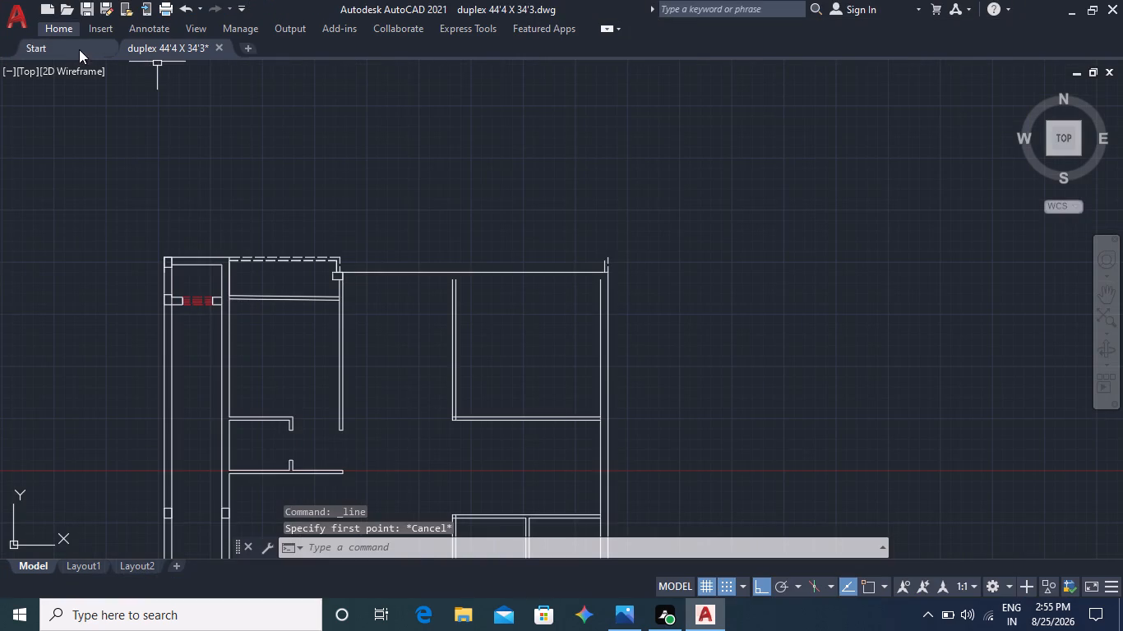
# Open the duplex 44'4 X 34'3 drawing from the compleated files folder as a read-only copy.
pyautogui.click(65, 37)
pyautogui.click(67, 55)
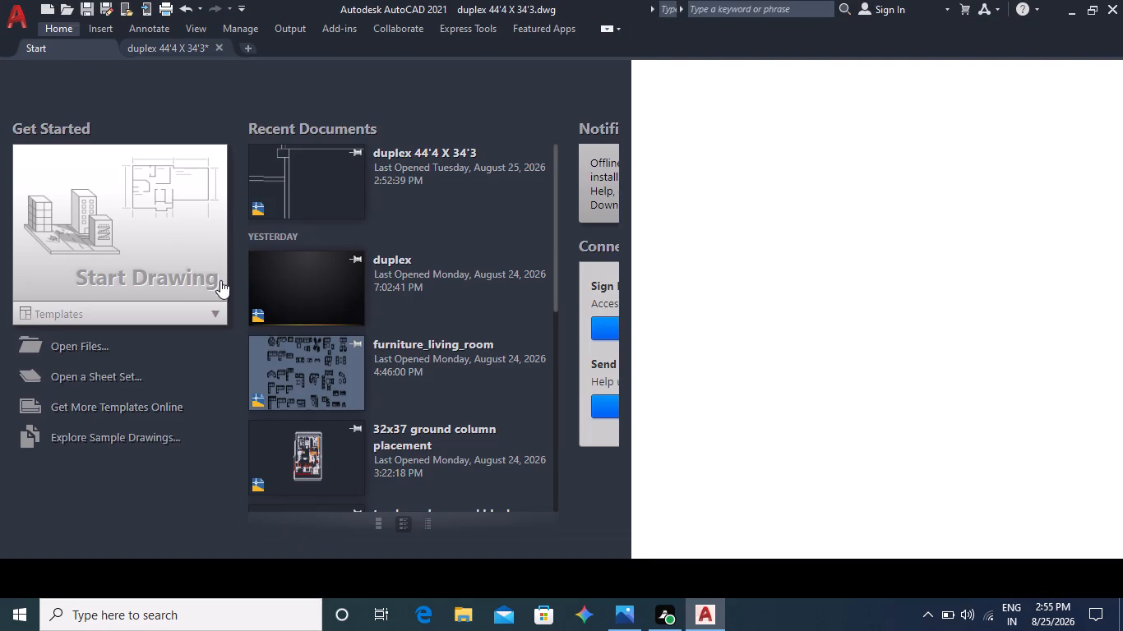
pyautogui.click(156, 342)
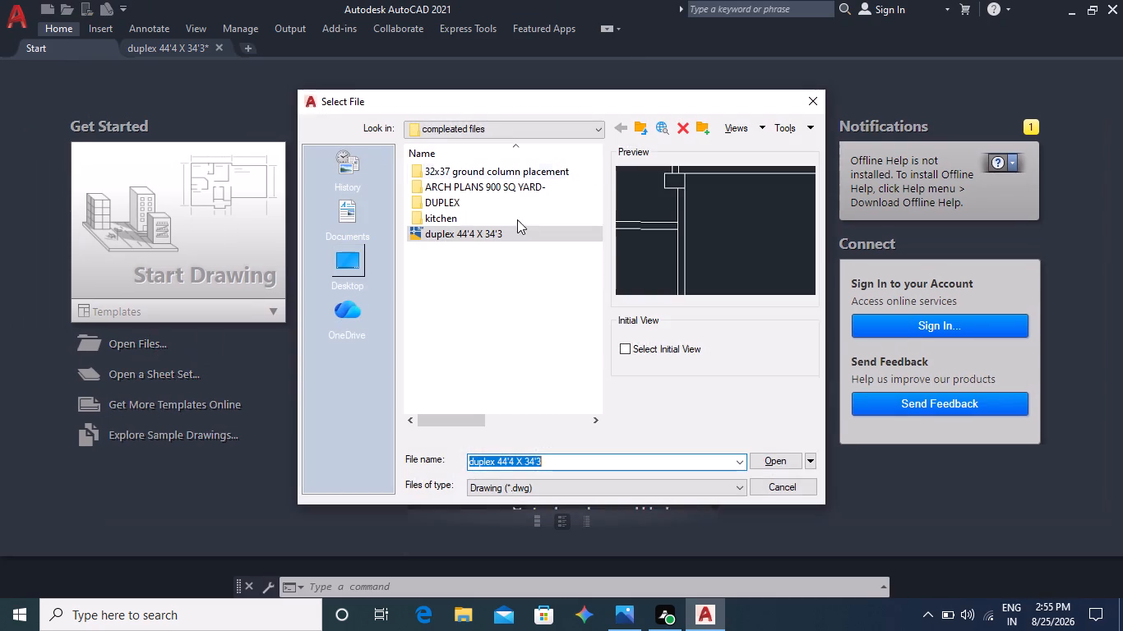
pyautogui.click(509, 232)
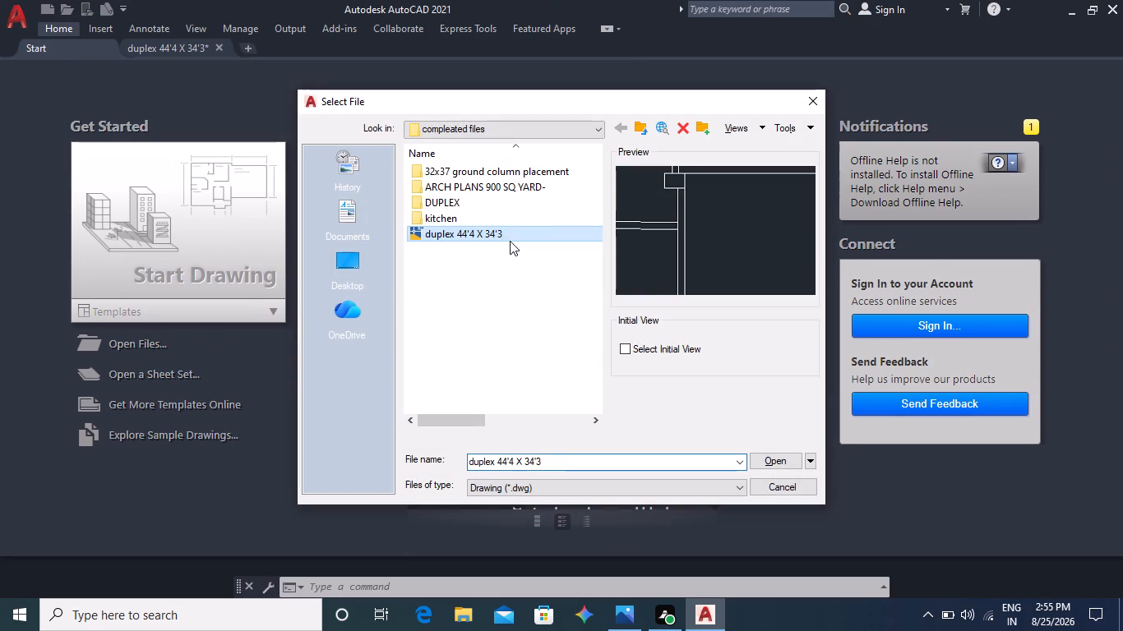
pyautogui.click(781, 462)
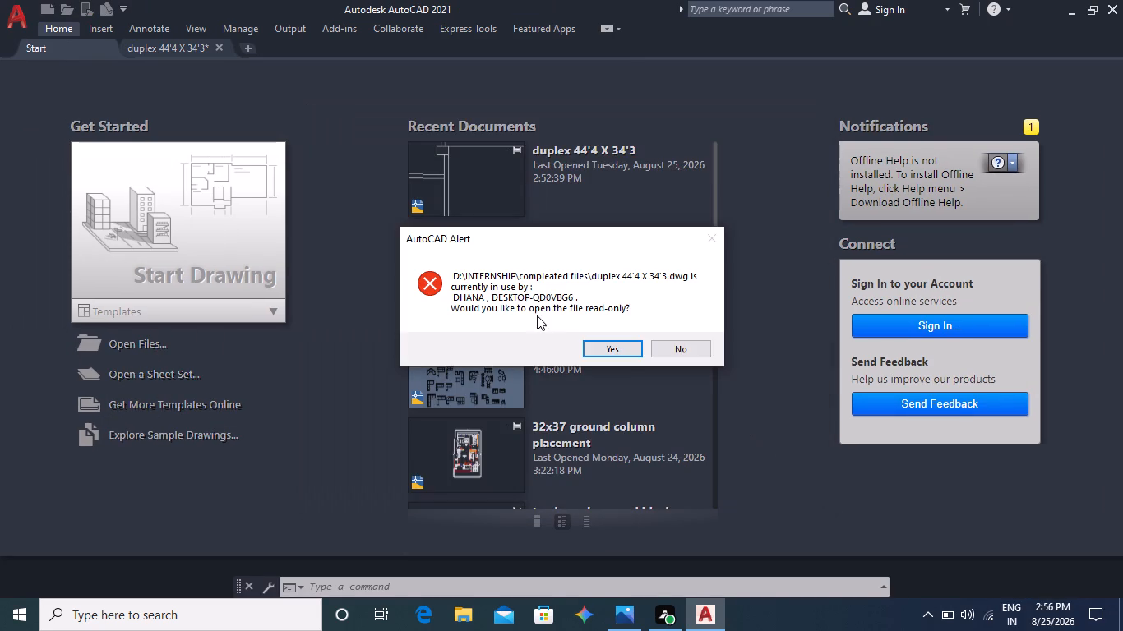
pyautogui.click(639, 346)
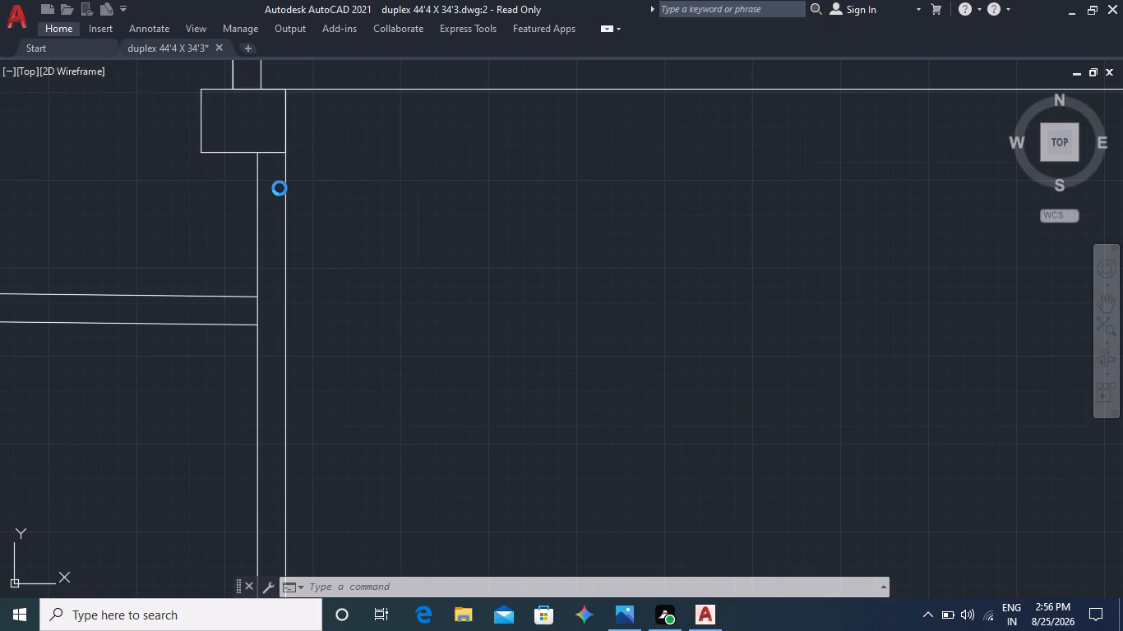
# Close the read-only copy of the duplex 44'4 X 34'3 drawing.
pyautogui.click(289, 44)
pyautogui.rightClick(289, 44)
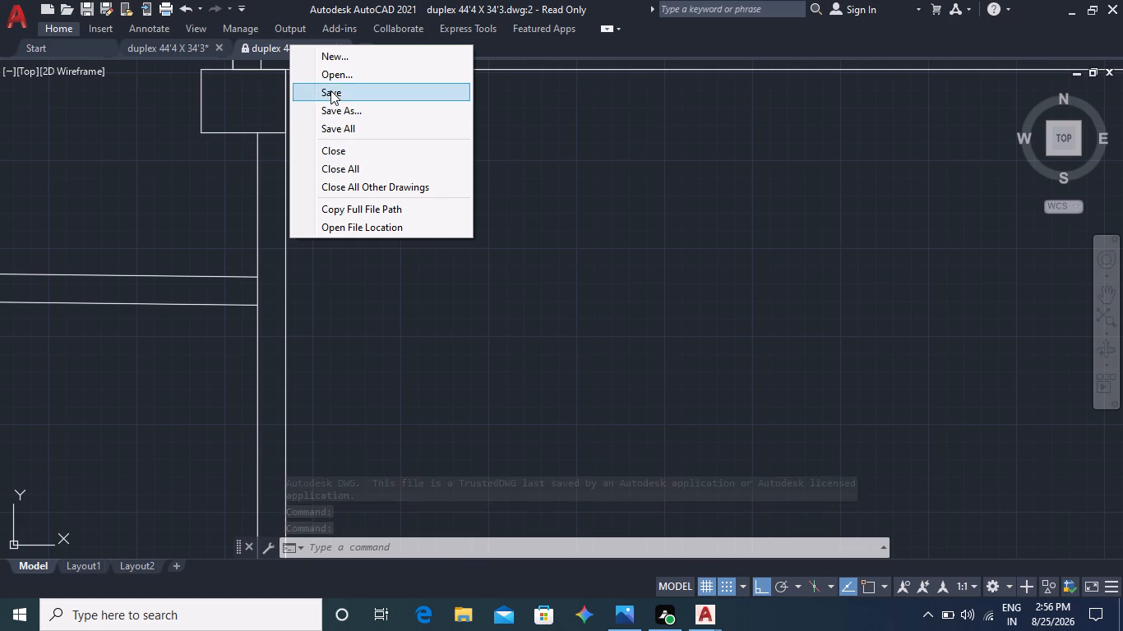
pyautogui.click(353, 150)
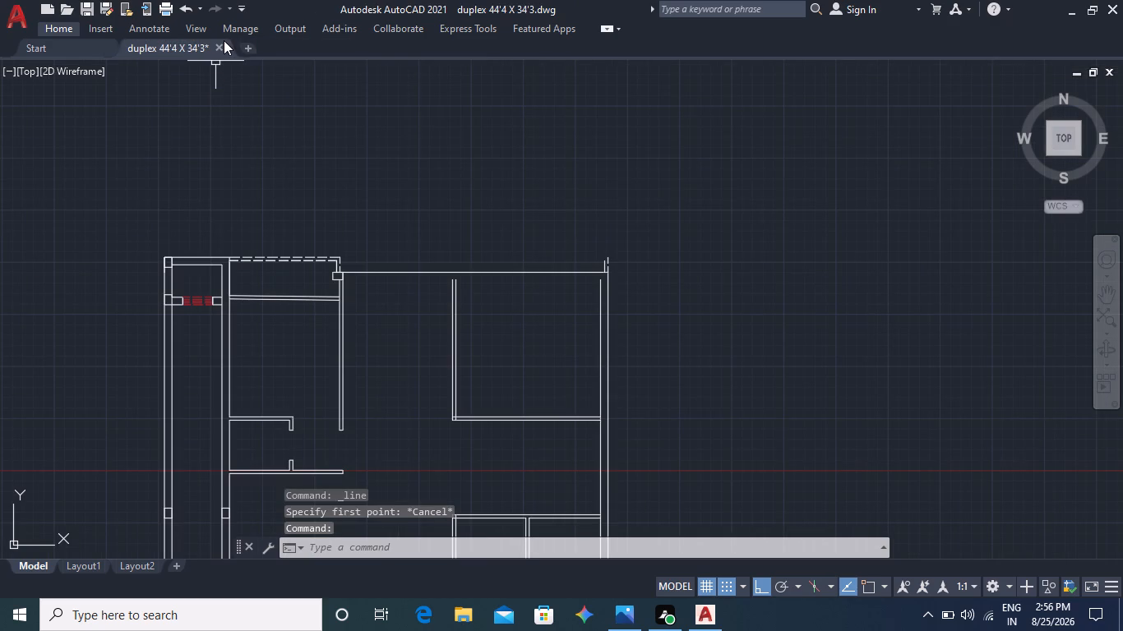
# Close the duplex 44'4 X 34'3 drawing and save its changes.
pyautogui.click(220, 49)
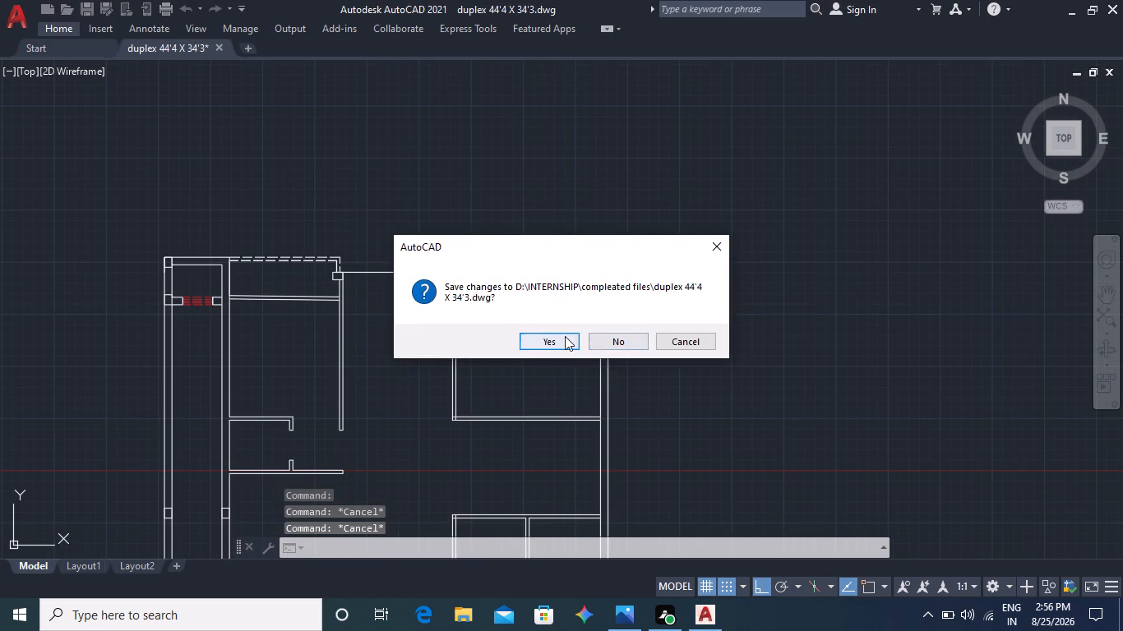
pyautogui.click(565, 336)
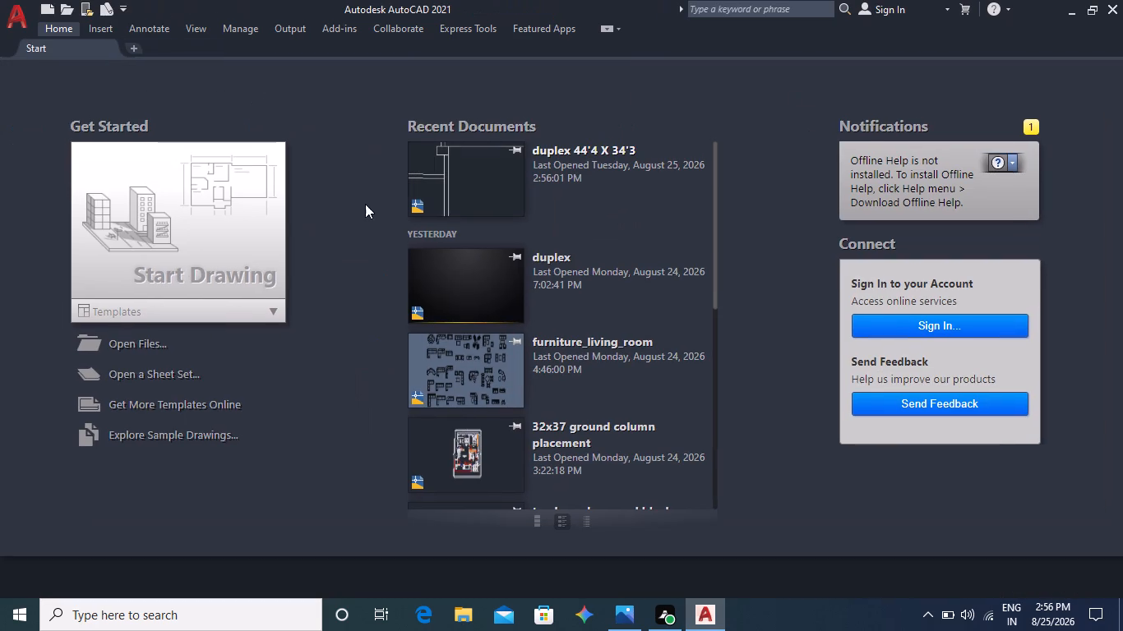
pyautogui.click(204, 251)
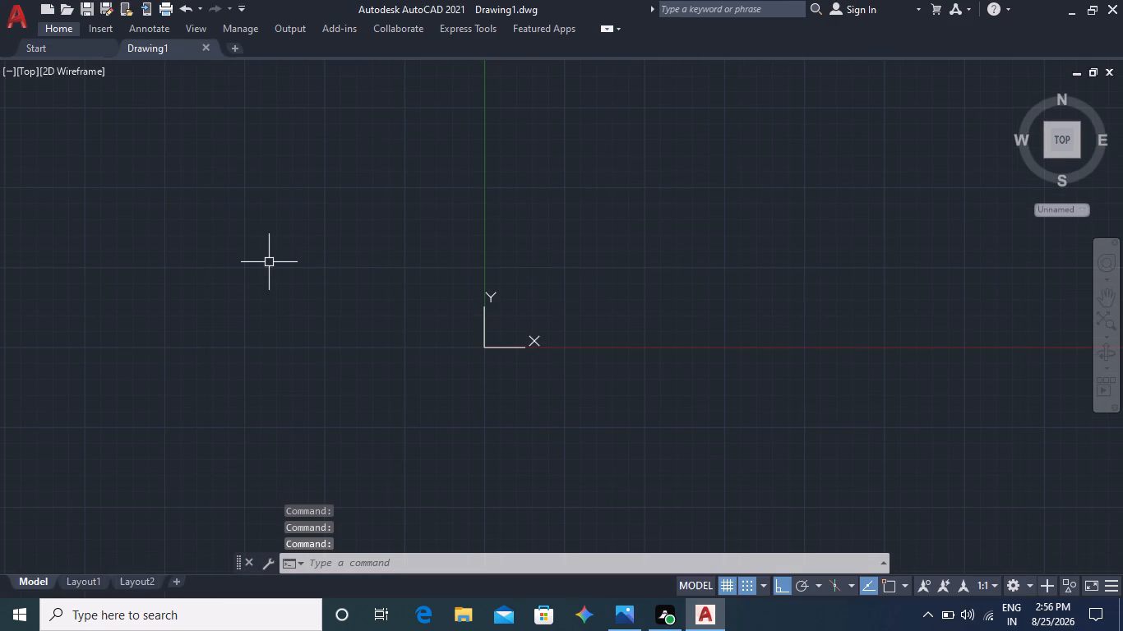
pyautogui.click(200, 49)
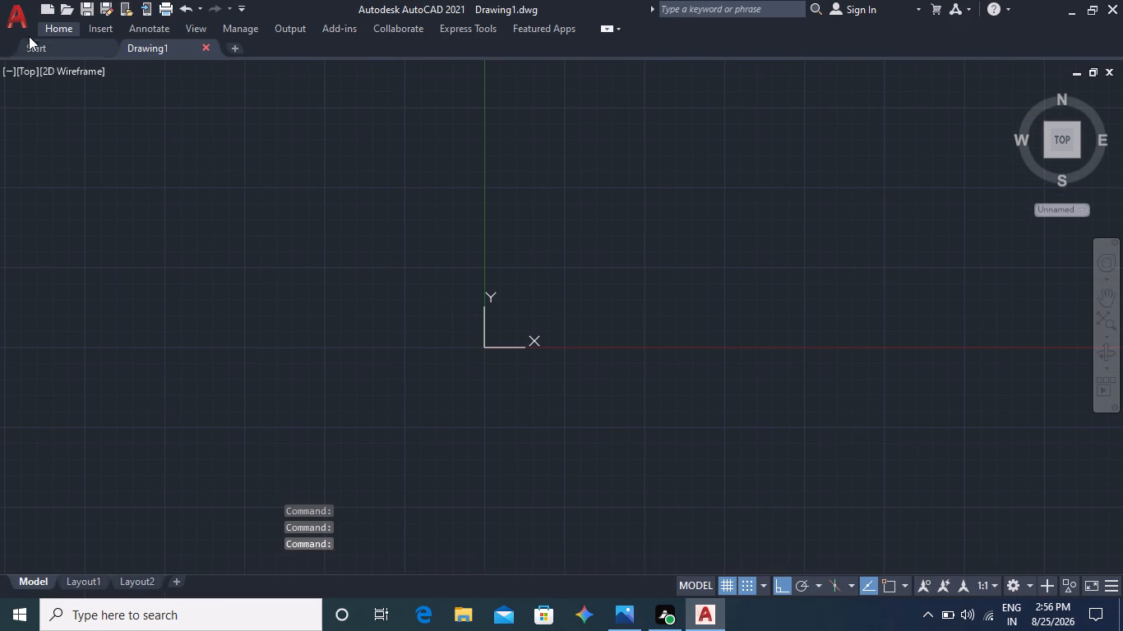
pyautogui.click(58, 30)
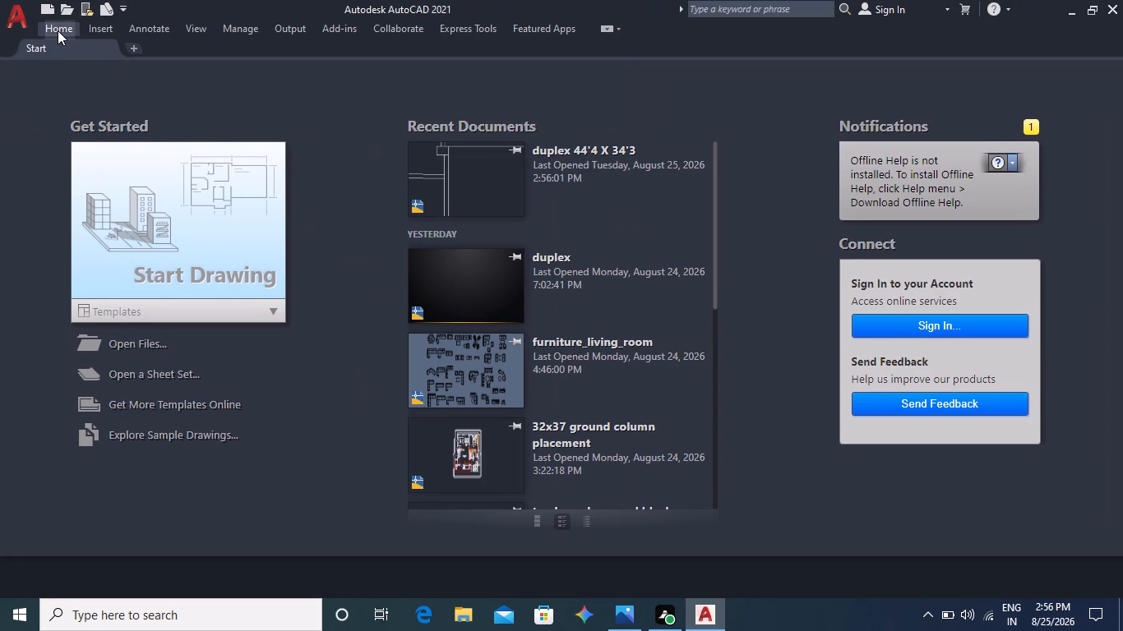
# Restart AutoCAD 2021 from the desktop, refreshing the desktop before the relaunch.
pyautogui.click(1112, 1)
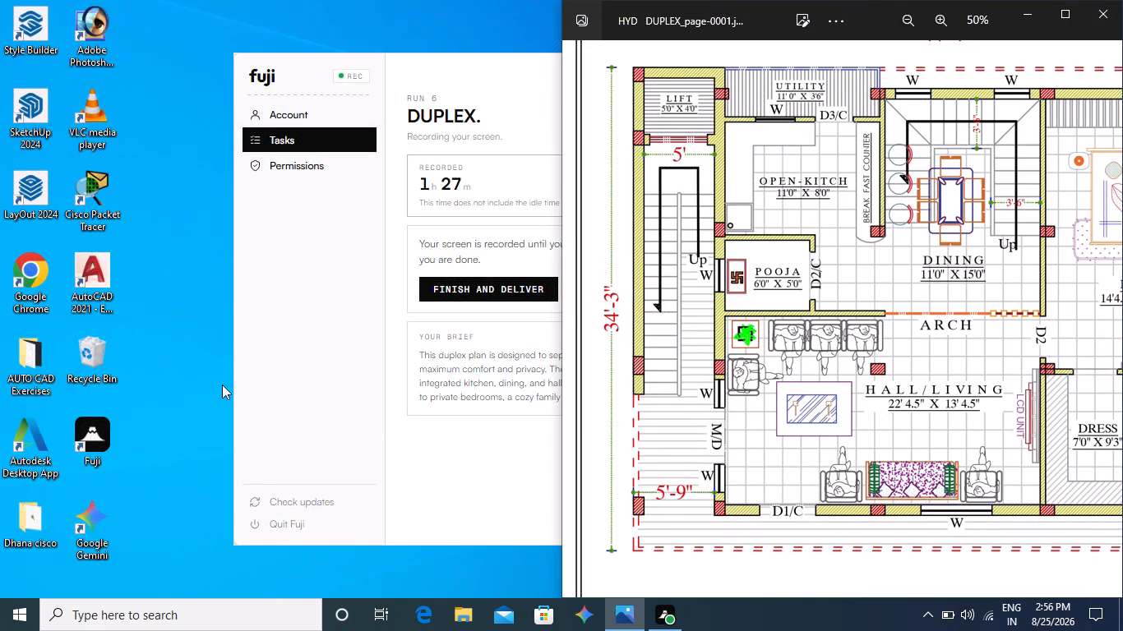
pyautogui.rightClick(191, 374)
pyautogui.click(238, 422)
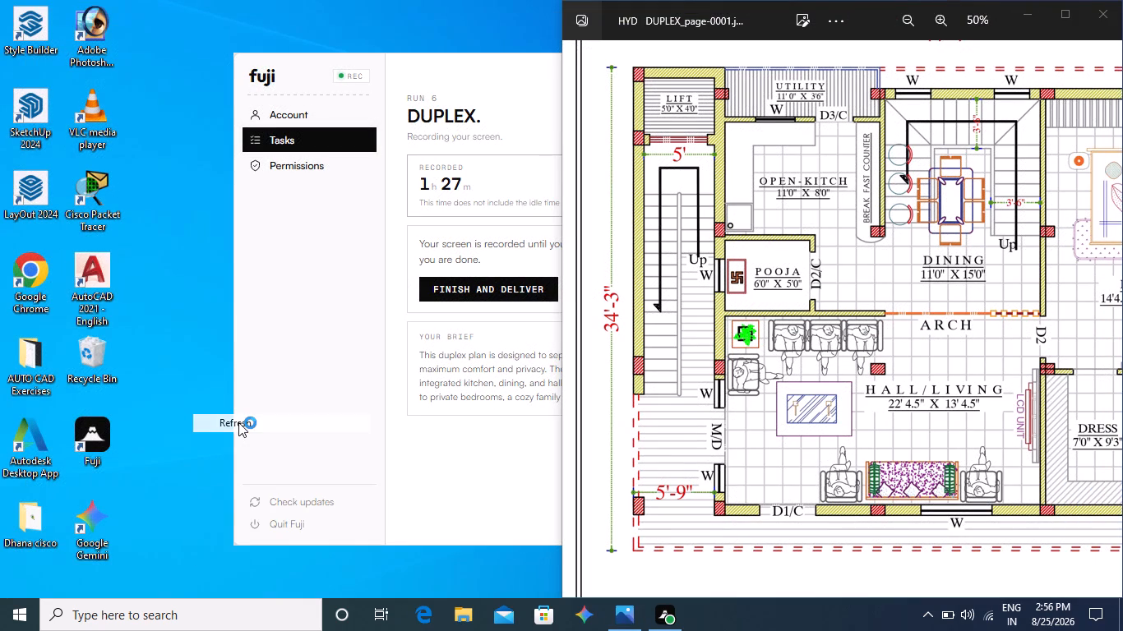
pyautogui.rightClick(127, 365)
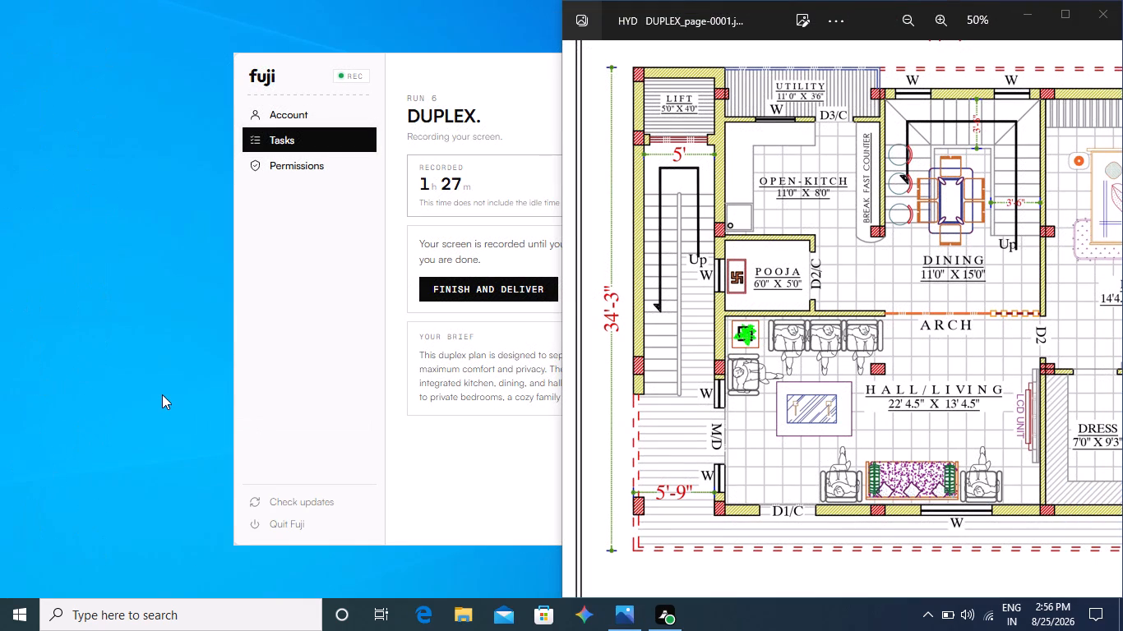
pyautogui.click(178, 413)
pyautogui.doubleClick(93, 280)
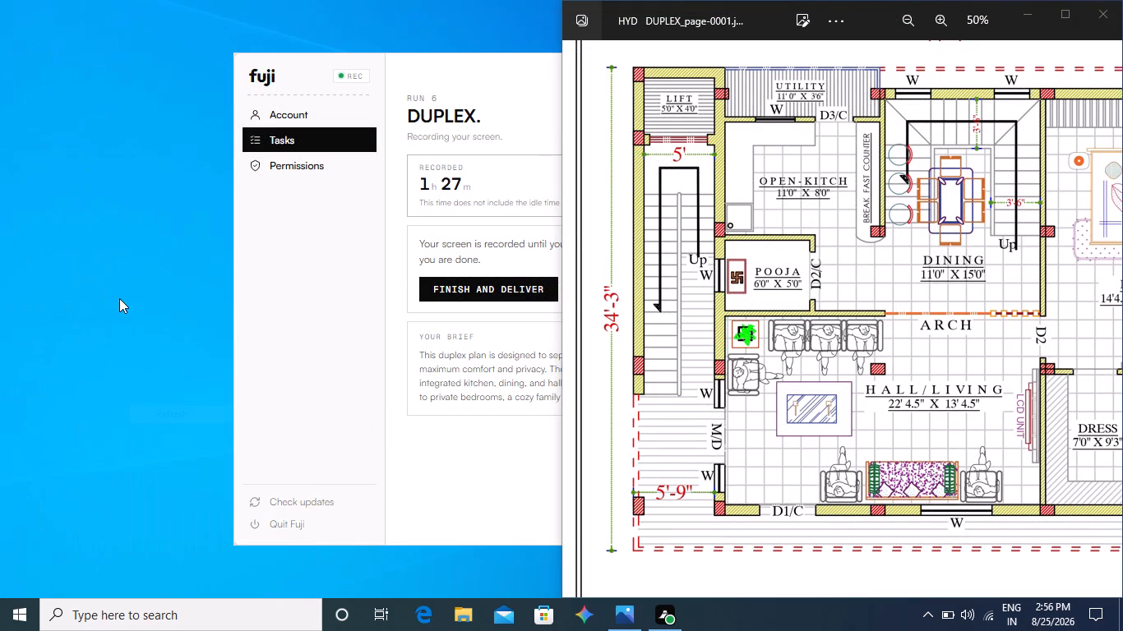
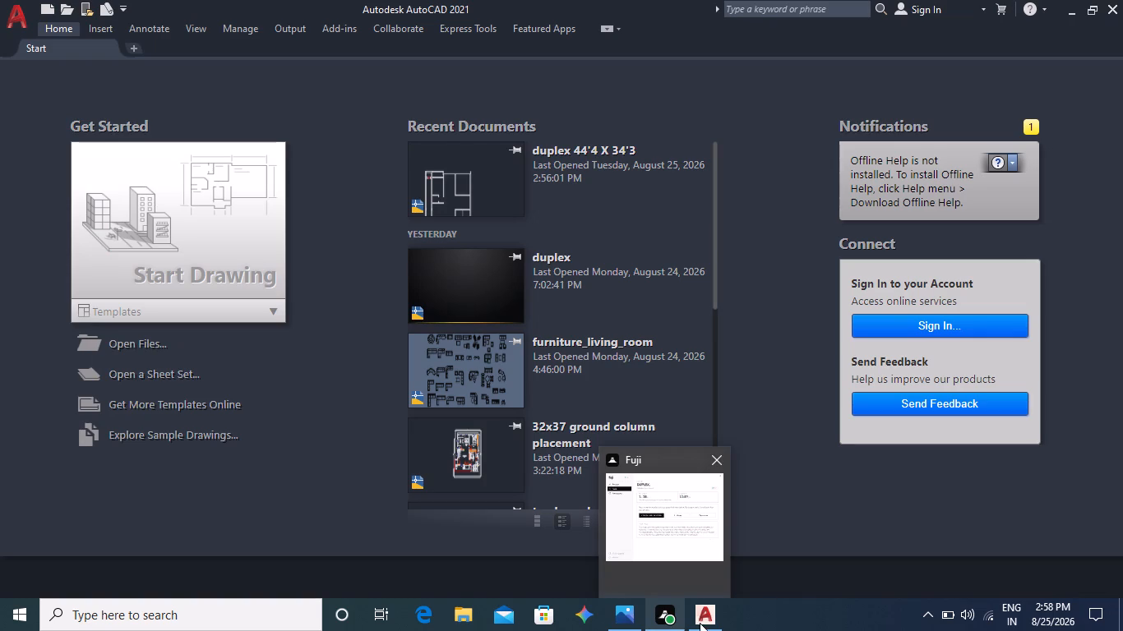
# Start a new blank drawing.
pyautogui.click(702, 619)
pyautogui.click(174, 257)
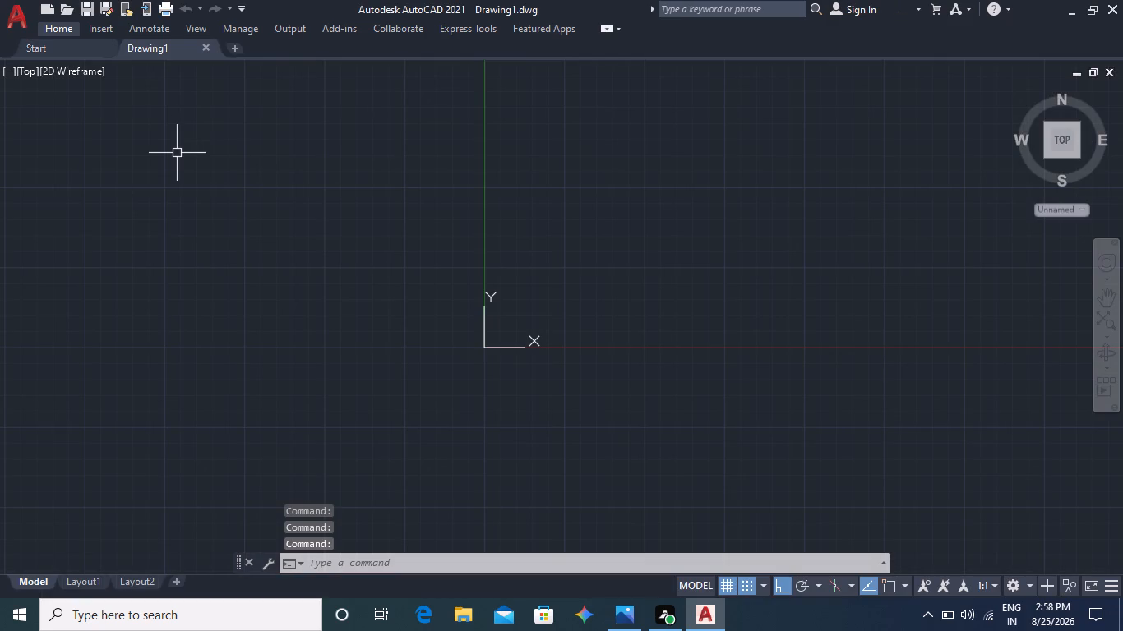
pyautogui.press('Escape')
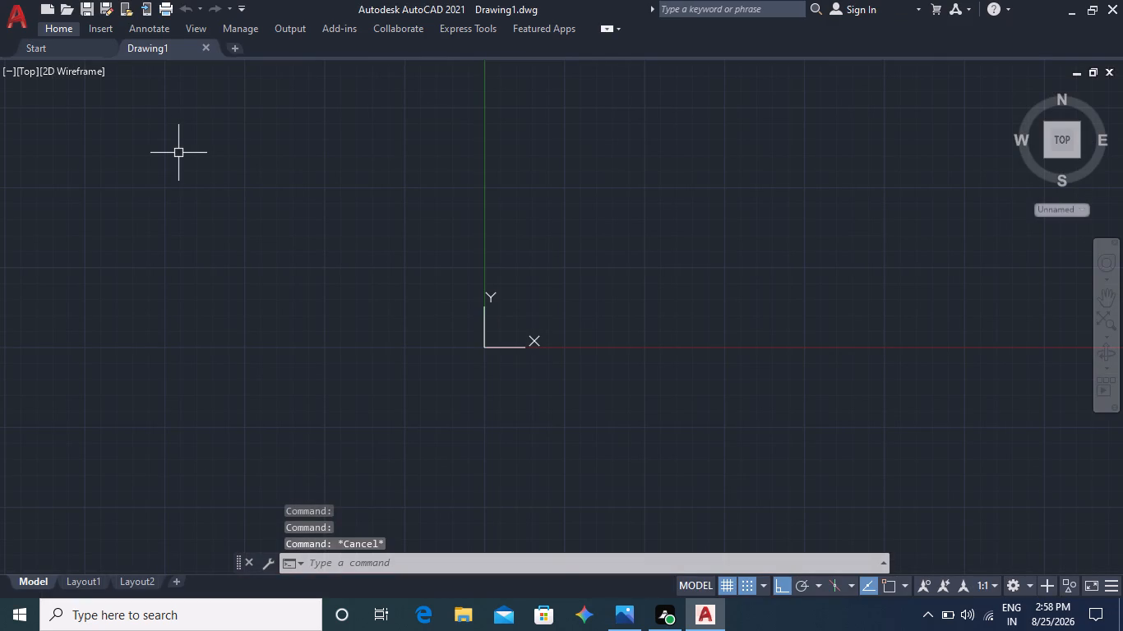
pyautogui.press('Escape')
pyautogui.press('Escape')
pyautogui.press('Escape')
pyautogui.press('Escape')
pyautogui.press('Escape')
pyautogui.scroll(2, 198, 136)
pyautogui.scroll(-5, 197, 134)
pyautogui.moveTo(206, 145); pyautogui.dragTo(236, 280, button='middle')
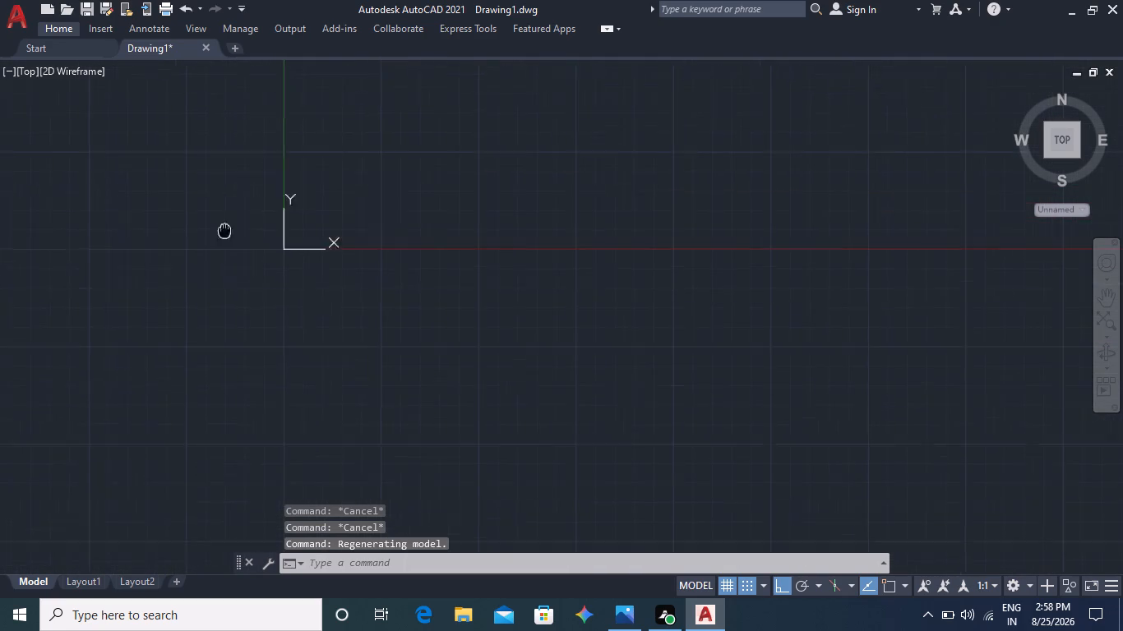
pyautogui.moveTo(236, 280); pyautogui.dragTo(243, 304, button='middle')
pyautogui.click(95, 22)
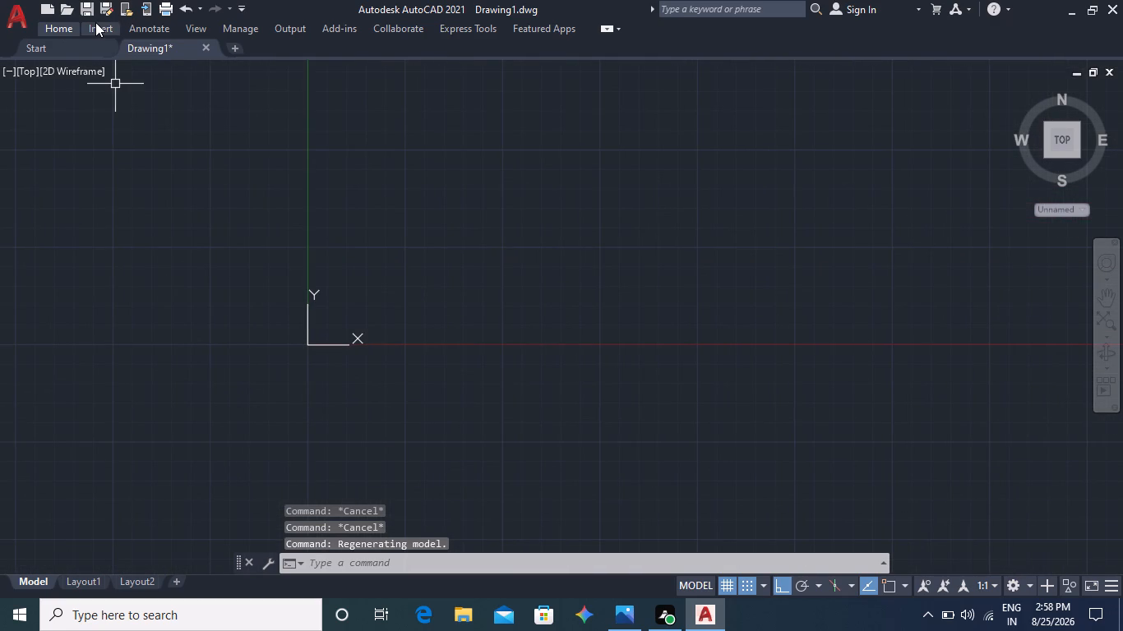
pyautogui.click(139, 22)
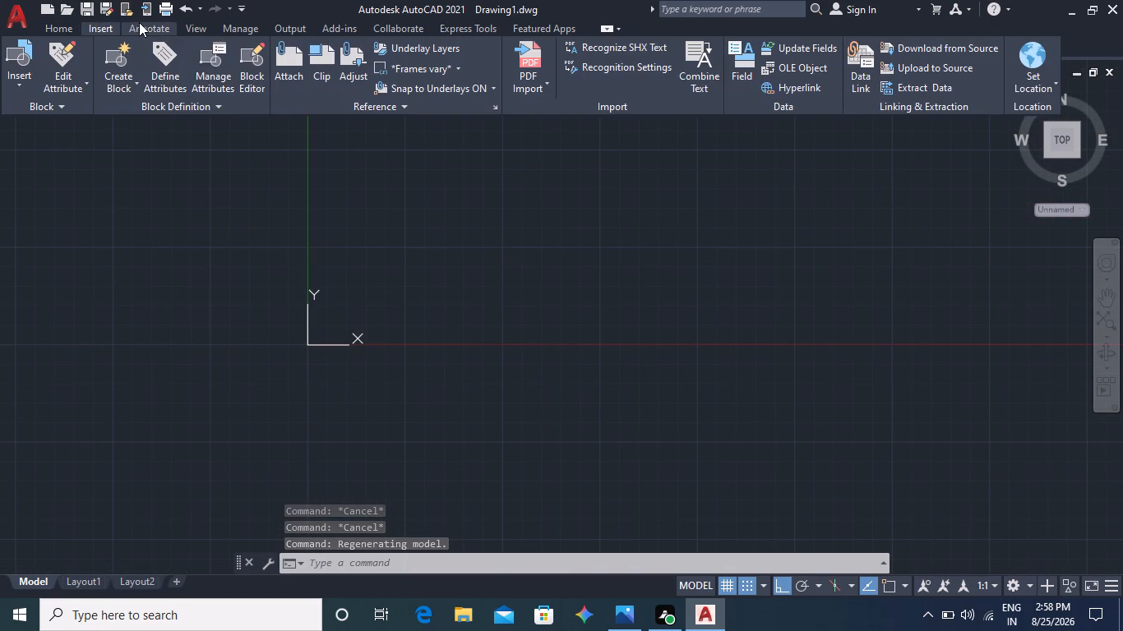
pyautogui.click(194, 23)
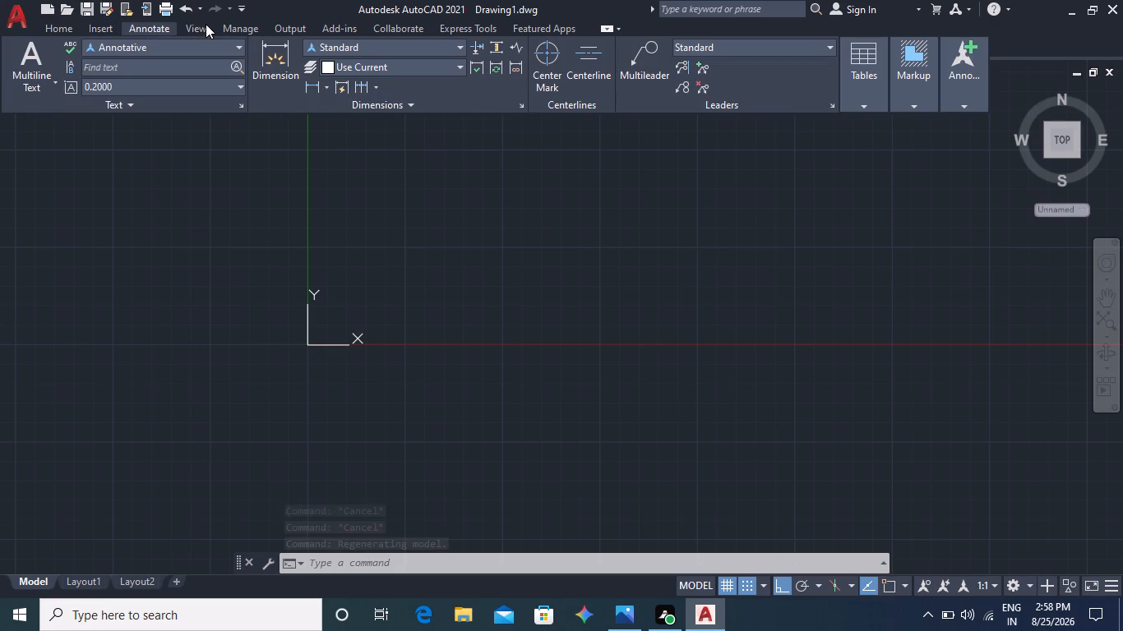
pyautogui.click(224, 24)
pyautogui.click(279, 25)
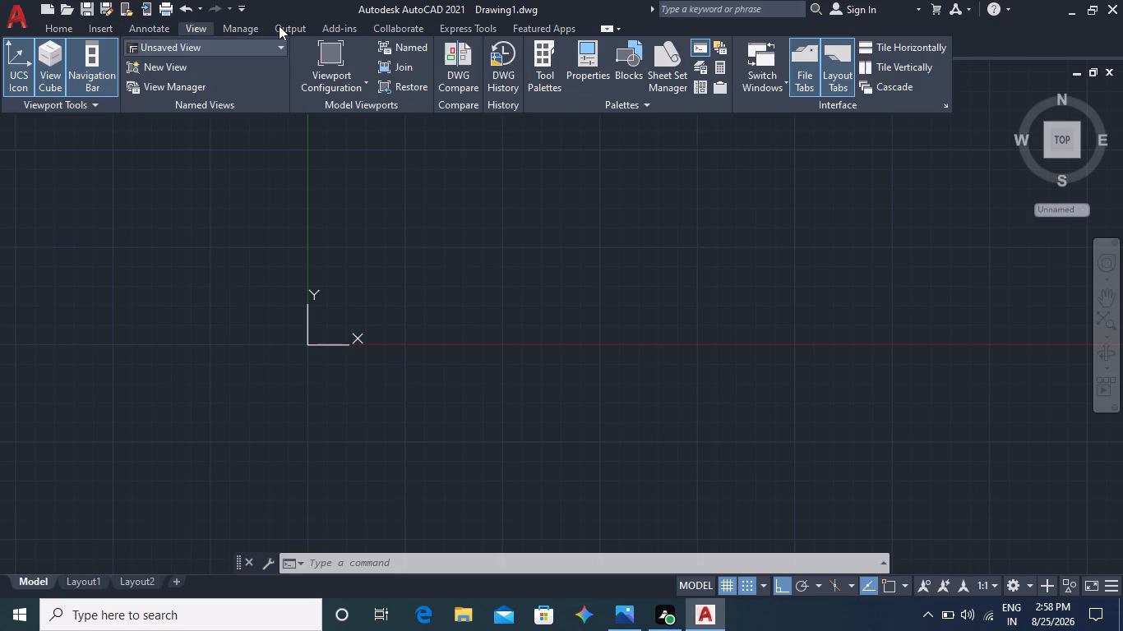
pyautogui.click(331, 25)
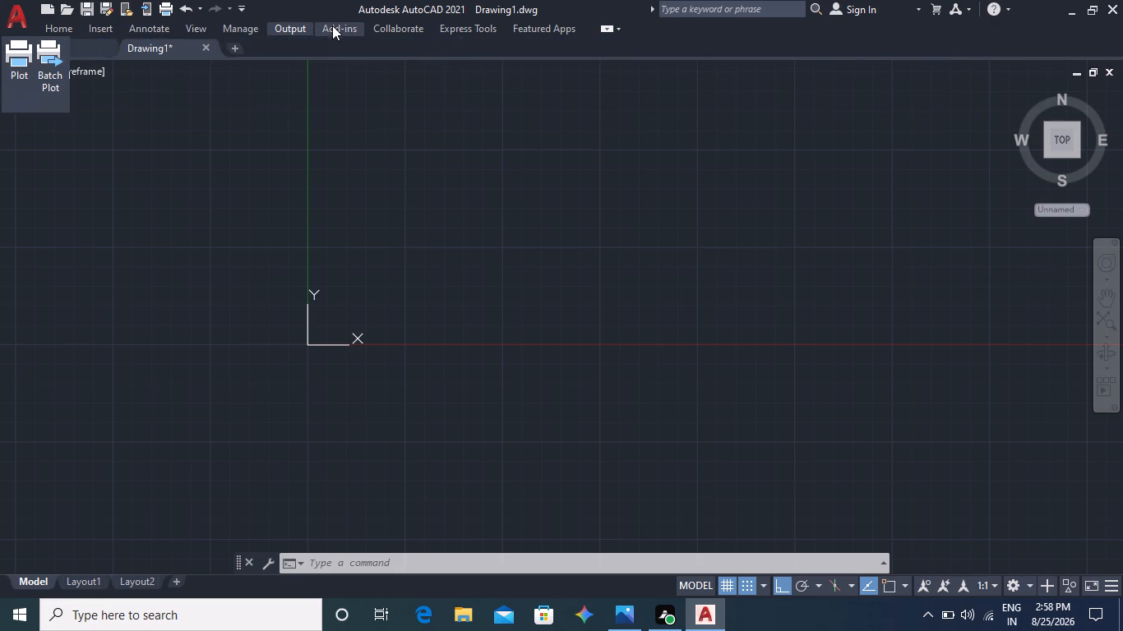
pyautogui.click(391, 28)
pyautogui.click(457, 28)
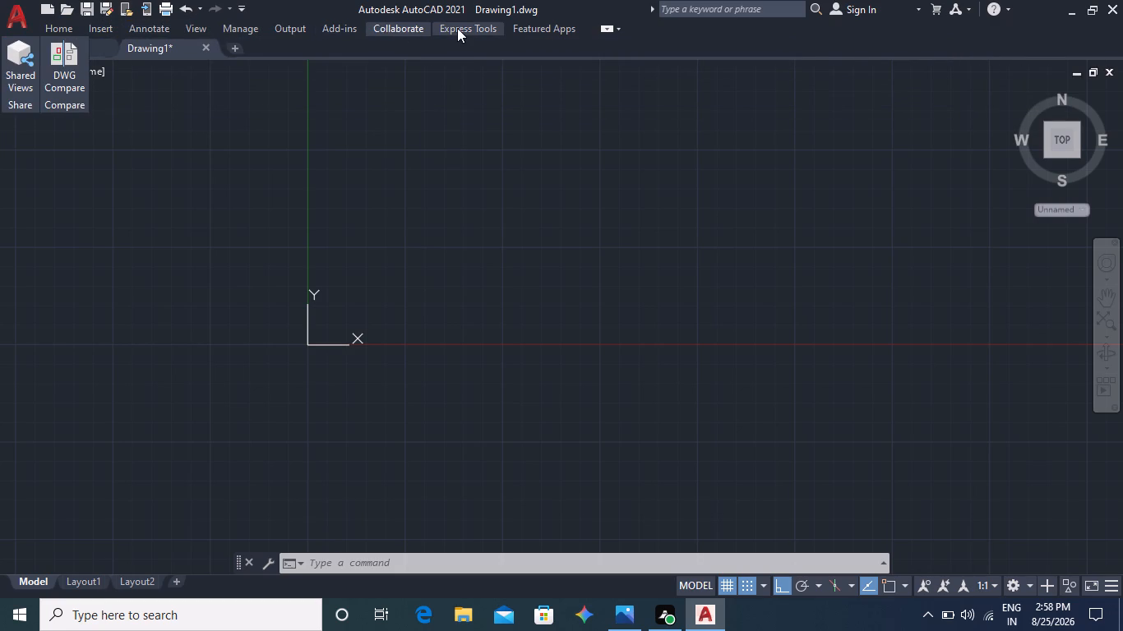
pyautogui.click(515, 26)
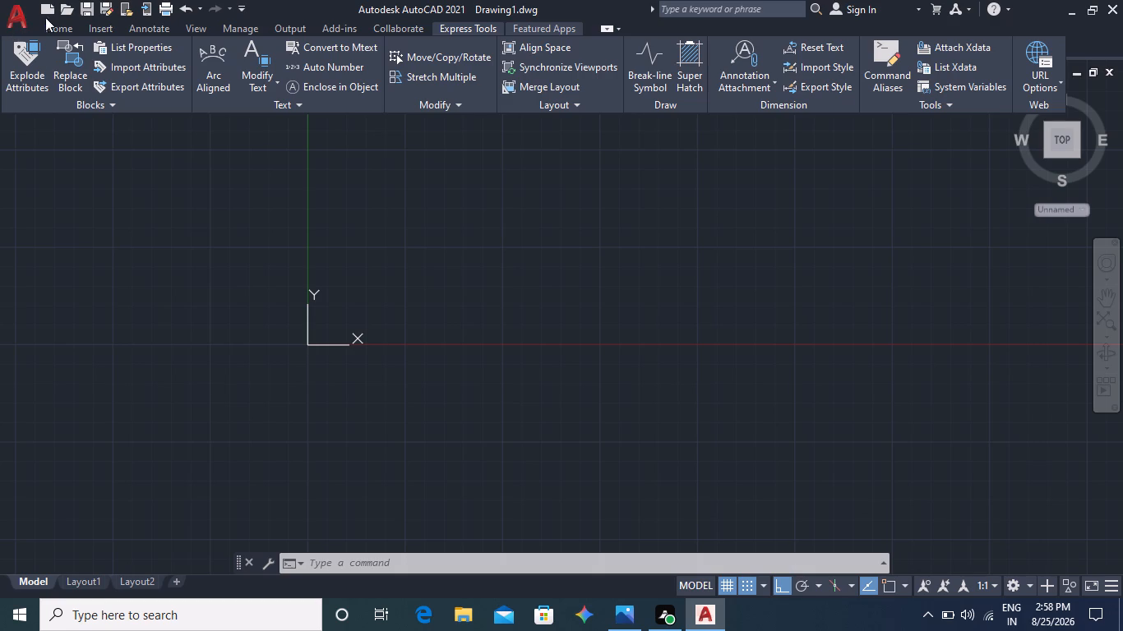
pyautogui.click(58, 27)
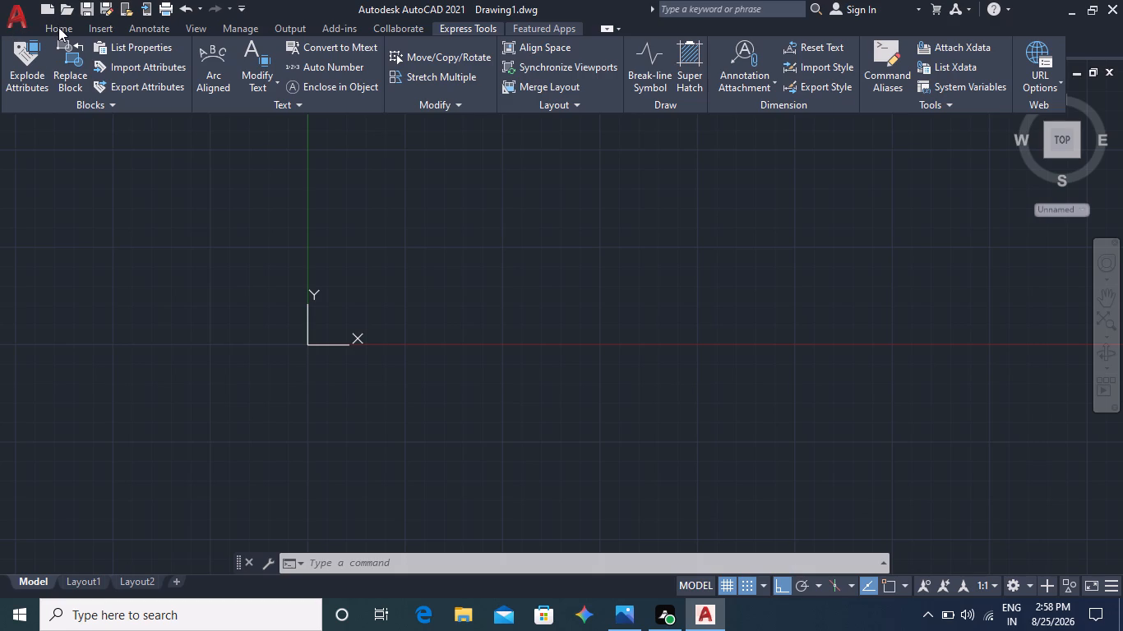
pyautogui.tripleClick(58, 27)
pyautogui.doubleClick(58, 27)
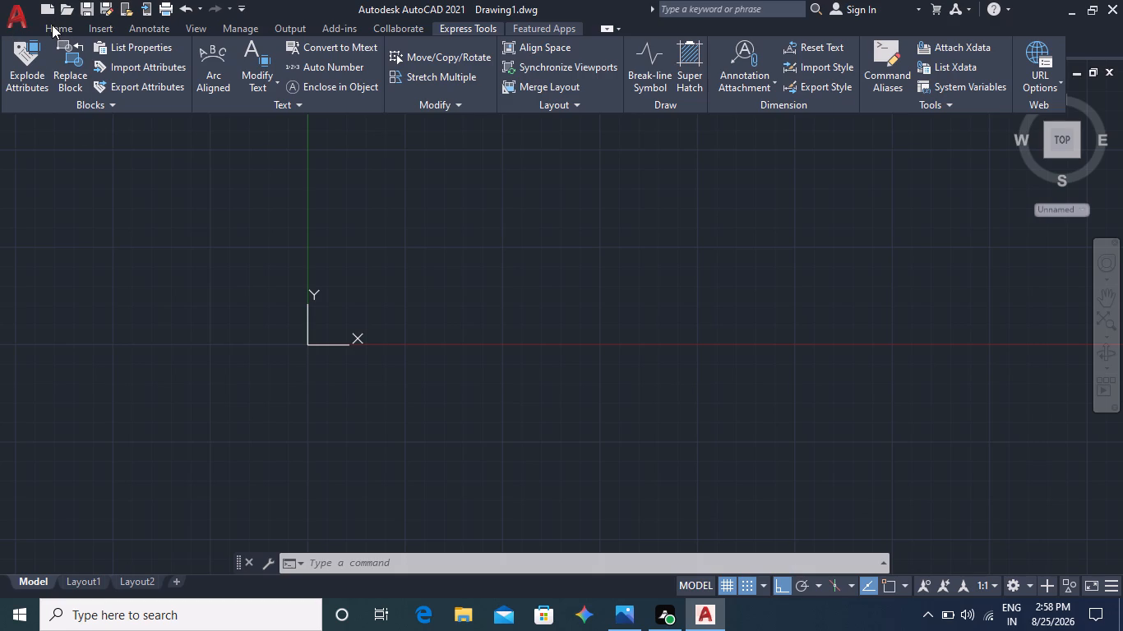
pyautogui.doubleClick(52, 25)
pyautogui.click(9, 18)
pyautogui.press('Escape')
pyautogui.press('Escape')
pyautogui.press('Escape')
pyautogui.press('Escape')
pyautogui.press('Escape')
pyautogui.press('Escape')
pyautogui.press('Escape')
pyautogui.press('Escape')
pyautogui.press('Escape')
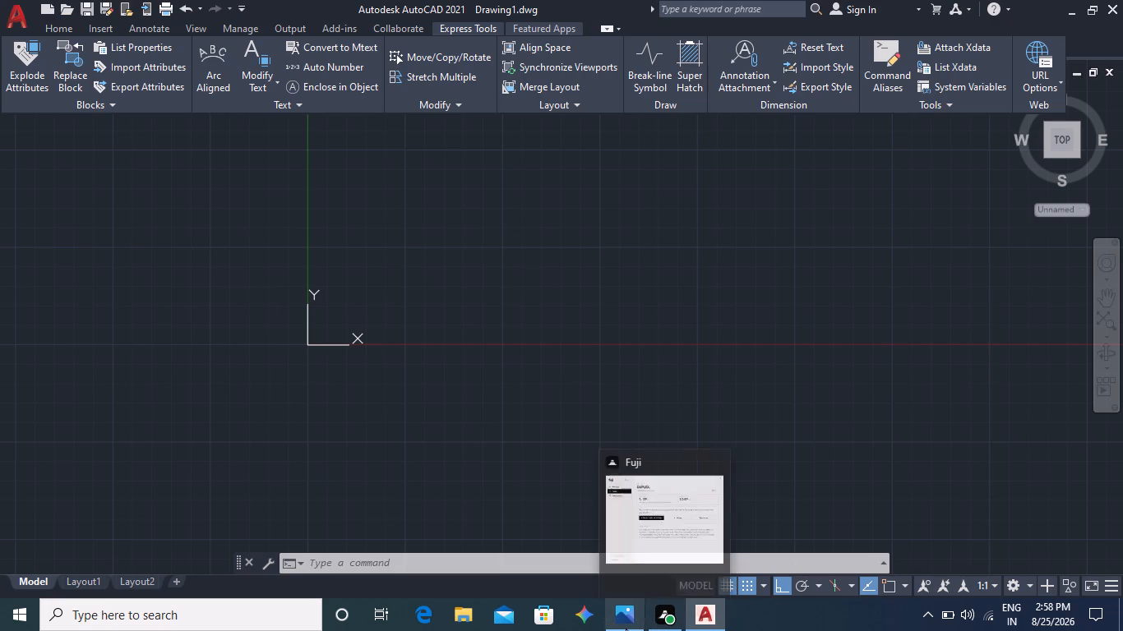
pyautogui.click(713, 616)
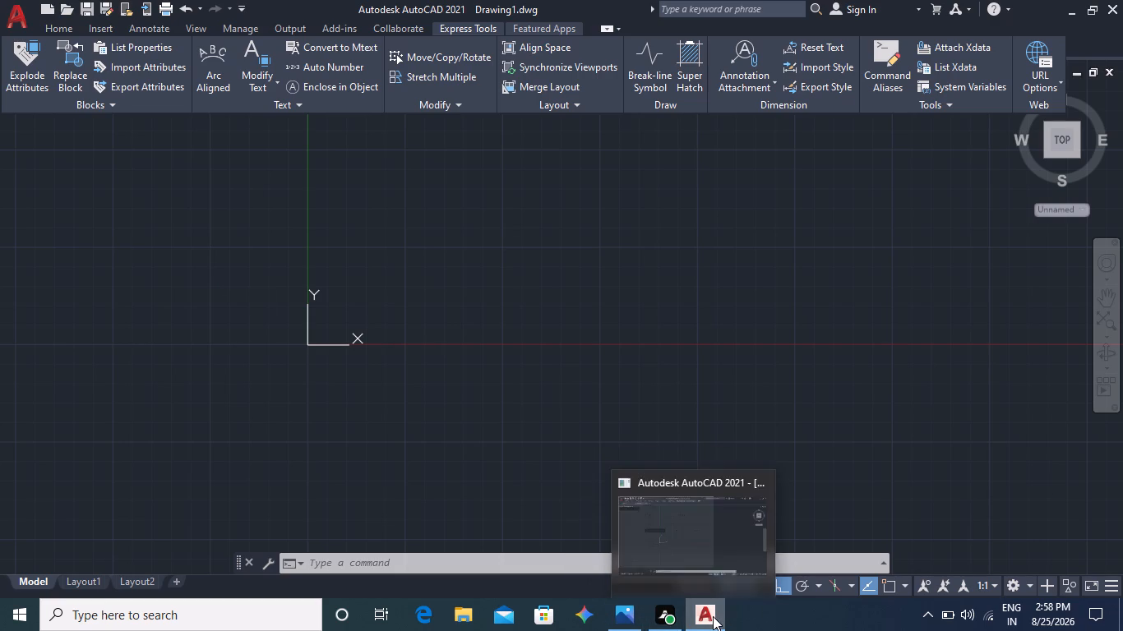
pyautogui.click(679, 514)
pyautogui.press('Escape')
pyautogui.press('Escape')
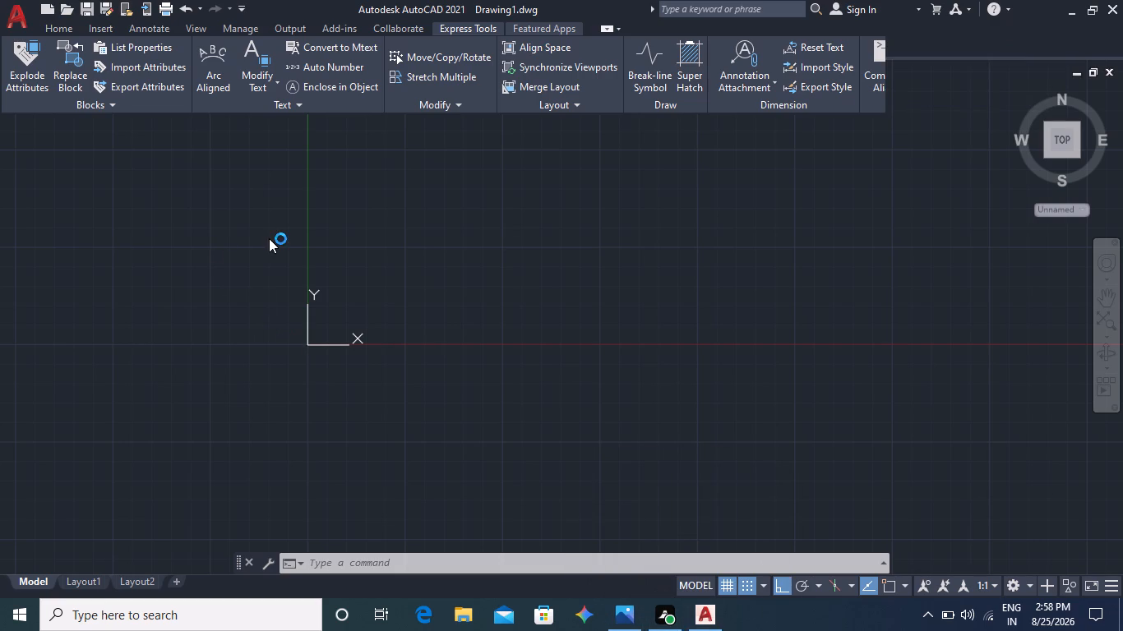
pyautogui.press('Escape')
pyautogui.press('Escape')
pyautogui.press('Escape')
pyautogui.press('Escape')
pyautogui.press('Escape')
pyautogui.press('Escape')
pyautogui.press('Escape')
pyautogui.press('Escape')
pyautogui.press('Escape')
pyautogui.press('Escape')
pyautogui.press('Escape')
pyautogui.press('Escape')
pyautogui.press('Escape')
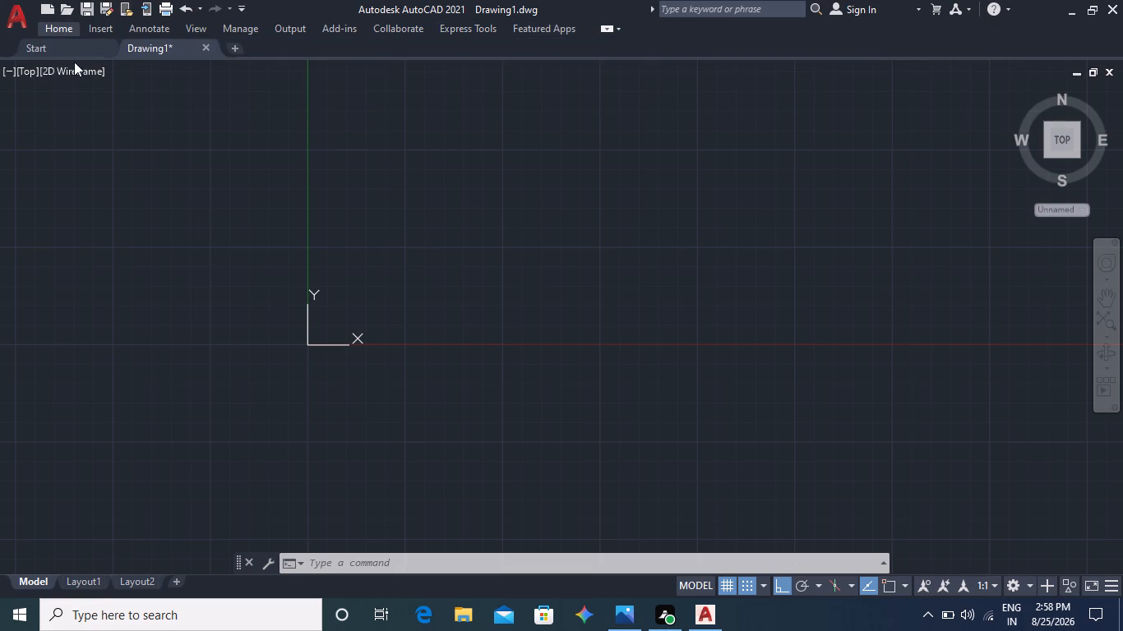
# Expand the minimized ribbon so that its Home panel buttons stay displayed above the drawing.
pyautogui.click(59, 28)
pyautogui.click(59, 28)
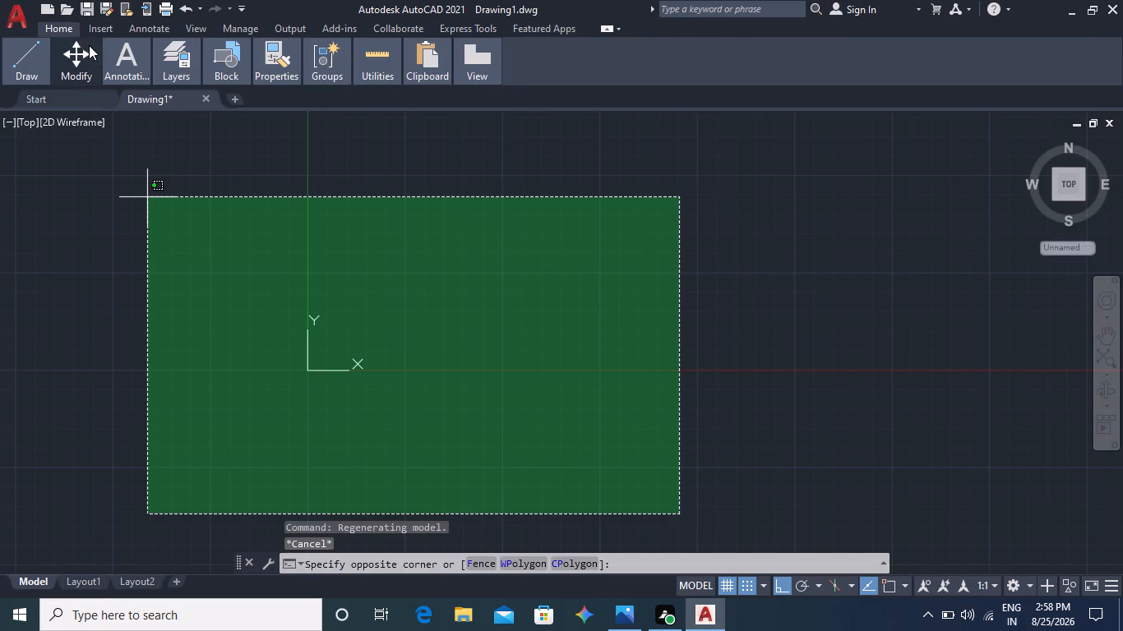
pyautogui.click(64, 28)
pyautogui.press('Escape')
pyautogui.press('Escape')
pyautogui.press('Escape')
pyautogui.press('Escape')
pyautogui.press('Escape')
pyautogui.press('Escape')
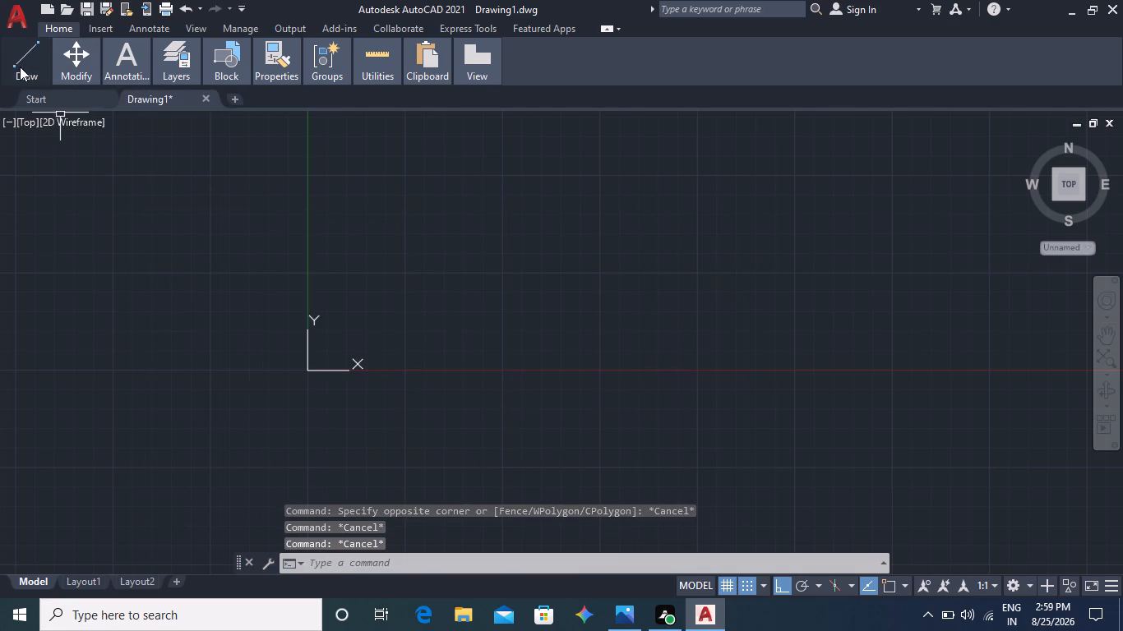
# Assign the All Palettes tool palette group to the ribbon's Home tab.
pyautogui.click(54, 28)
pyautogui.click(54, 28)
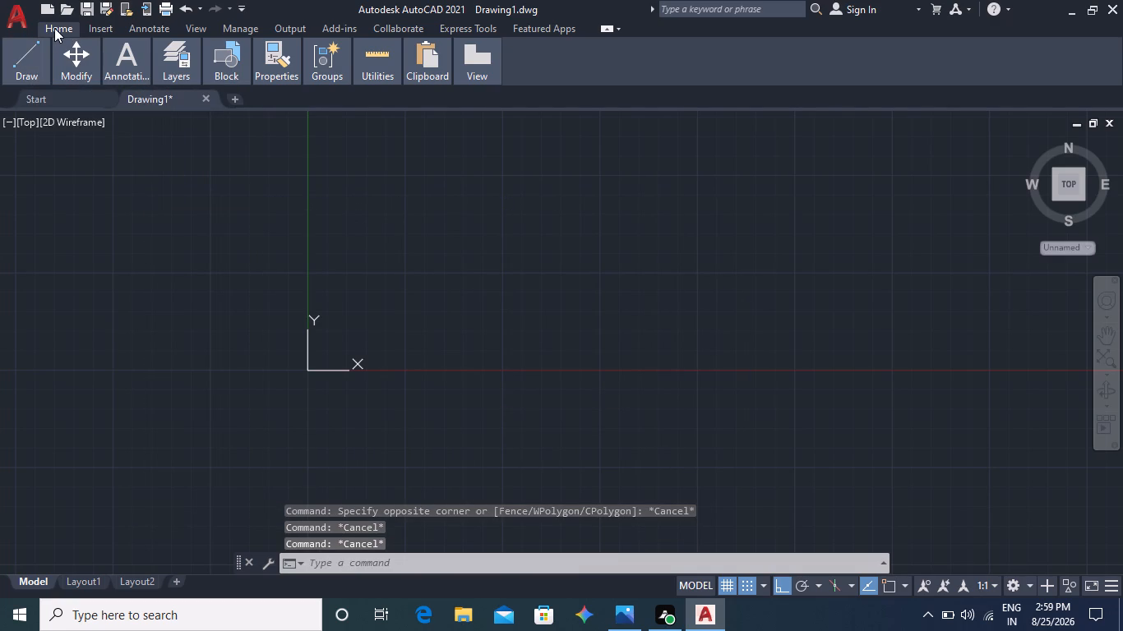
pyautogui.click(54, 28)
pyautogui.click(54, 28)
pyautogui.rightClick(54, 28)
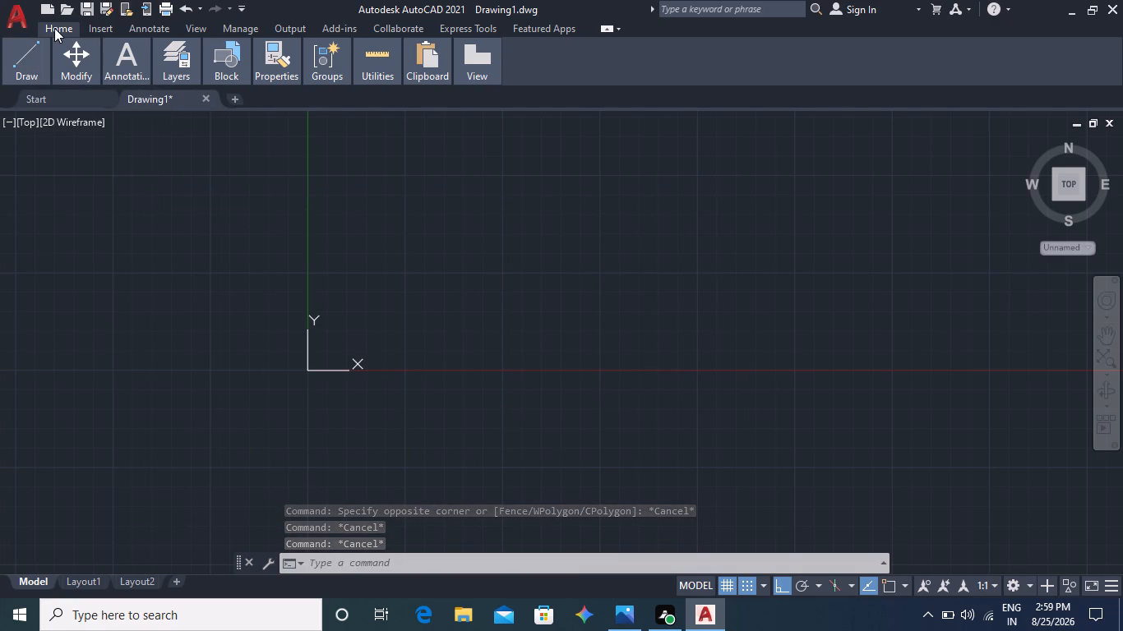
pyautogui.rightClick(56, 30)
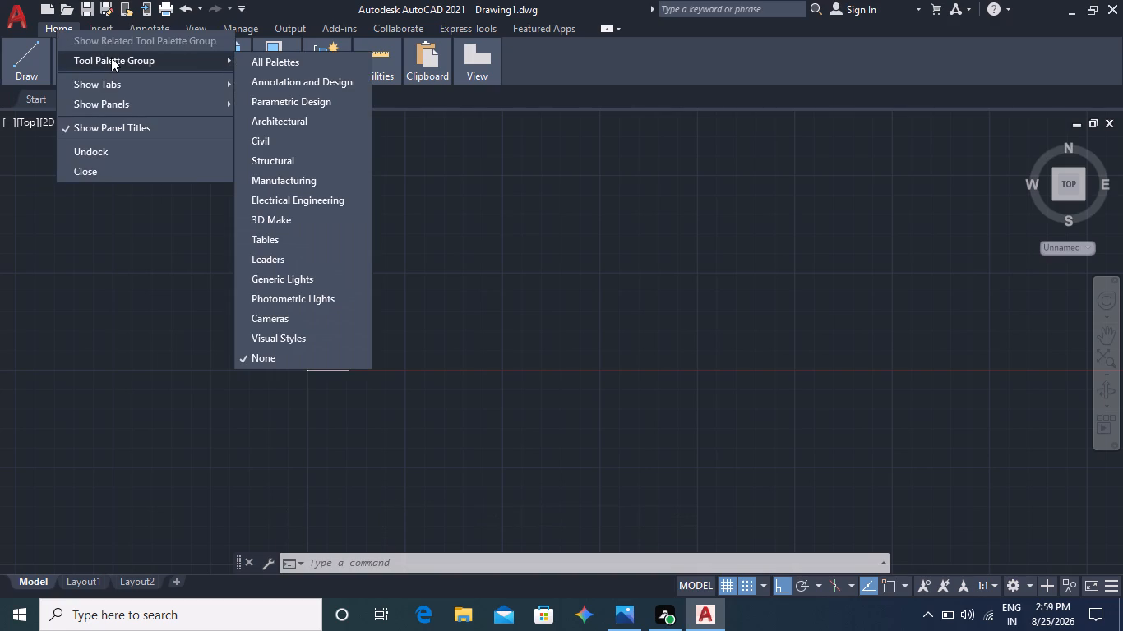
pyautogui.click(306, 63)
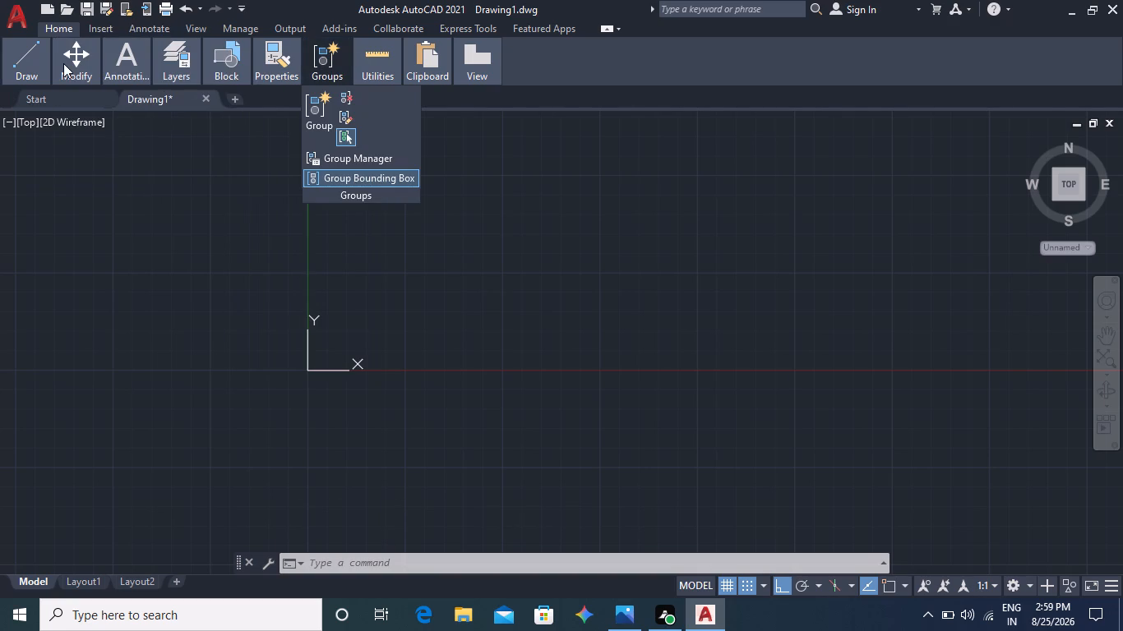
# Add the Parametric tab to the ribbon.
pyautogui.click(66, 25)
pyautogui.rightClick(66, 25)
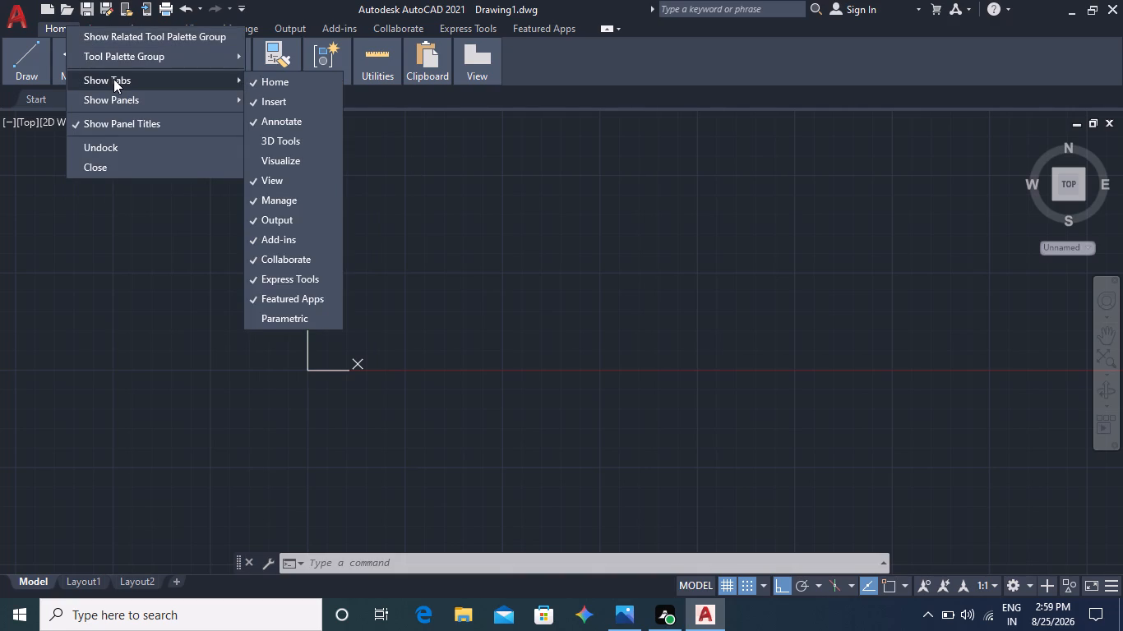
pyautogui.click(291, 324)
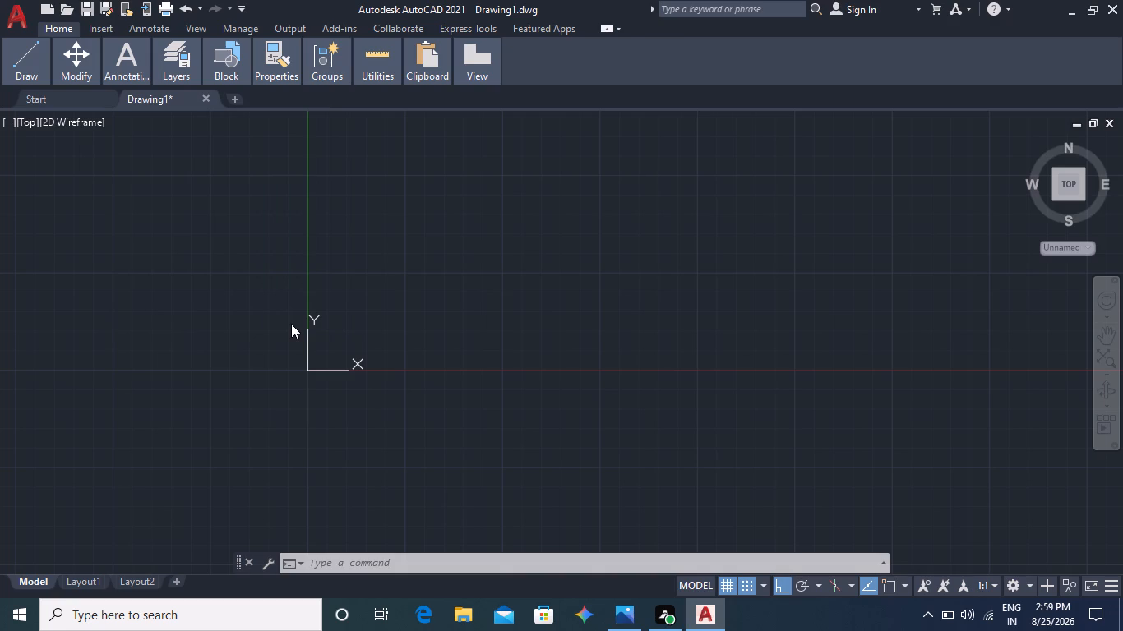
# Undock the ribbon and close it.
pyautogui.click(53, 20)
pyautogui.click(53, 23)
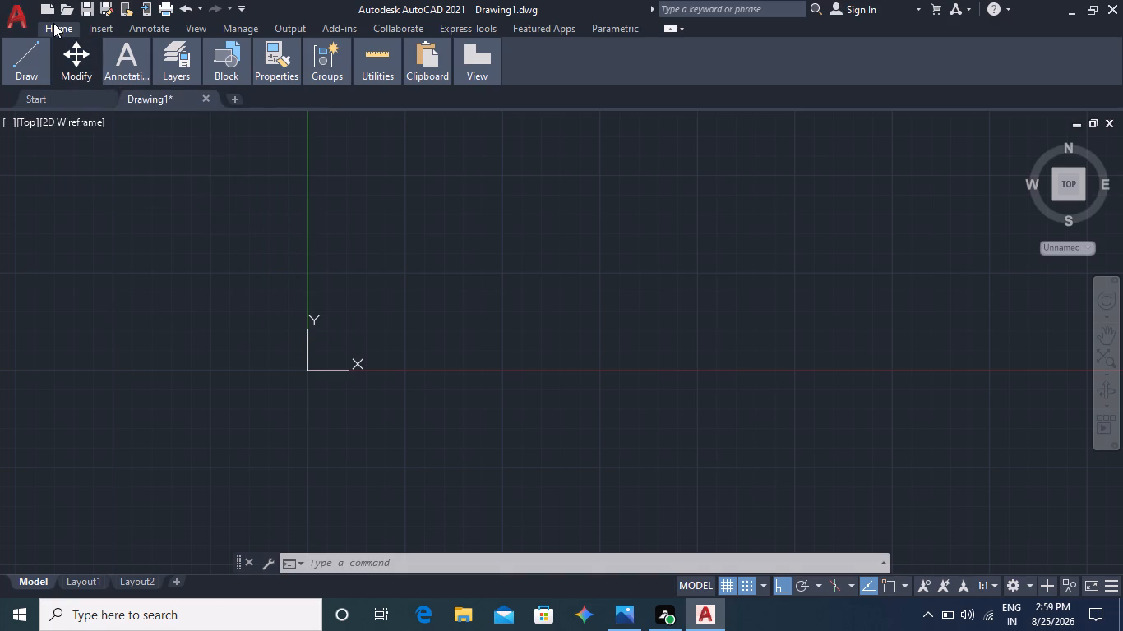
pyautogui.rightClick(53, 23)
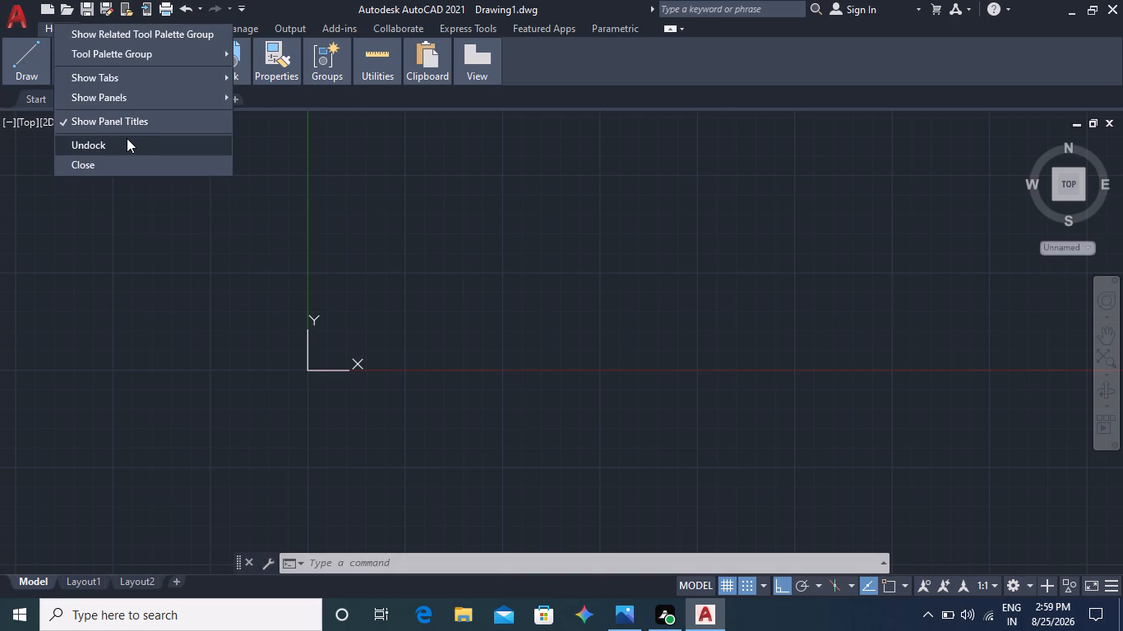
pyautogui.click(127, 138)
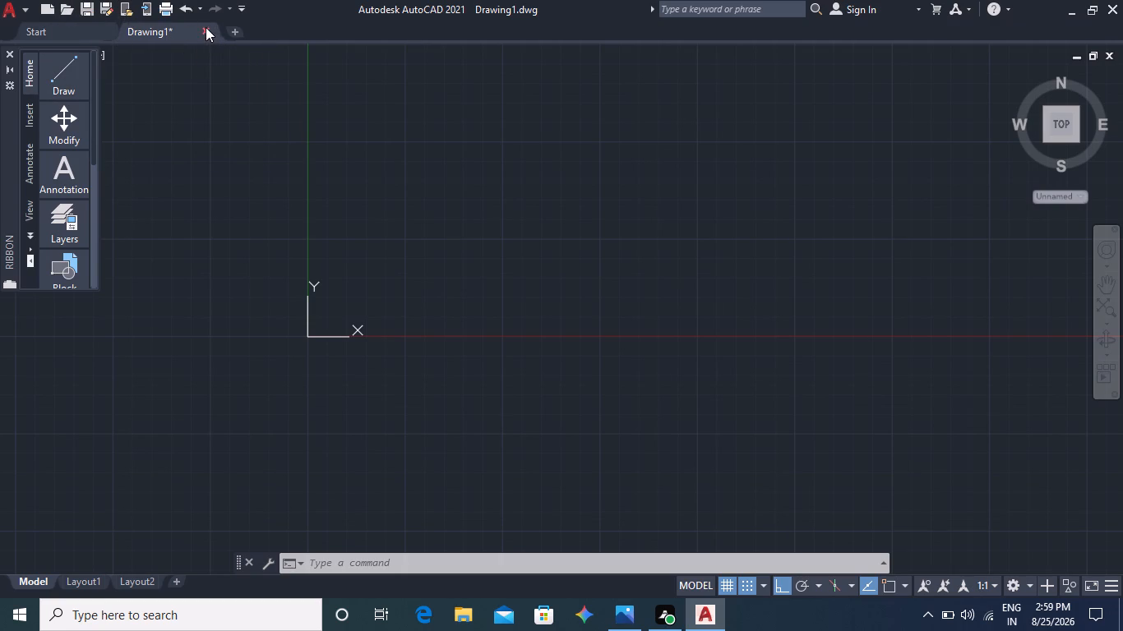
pyautogui.click(12, 54)
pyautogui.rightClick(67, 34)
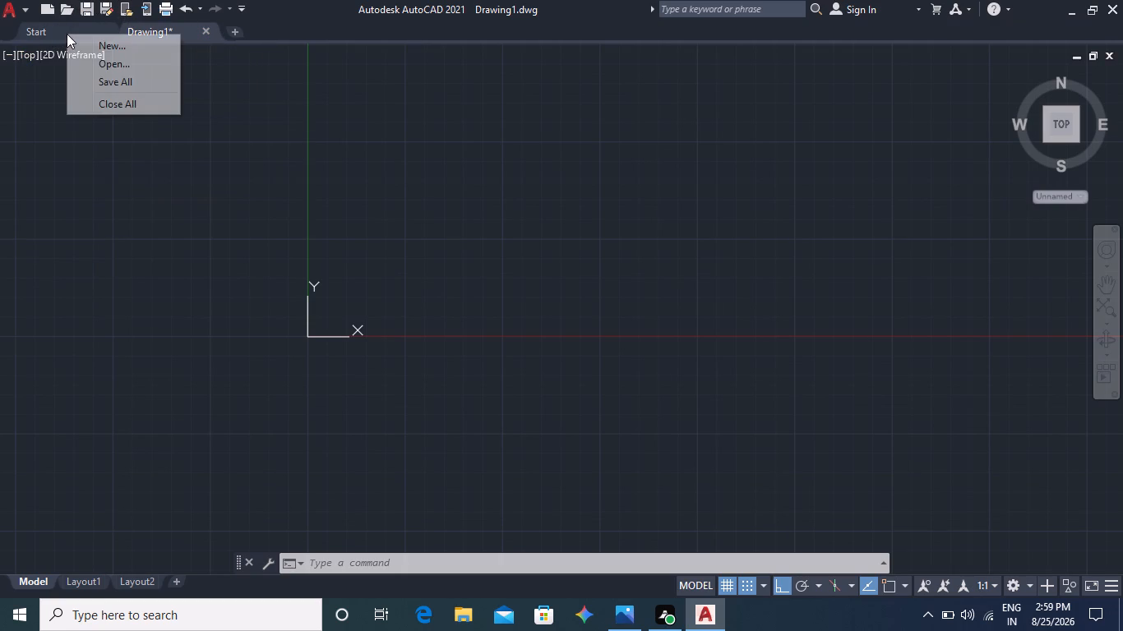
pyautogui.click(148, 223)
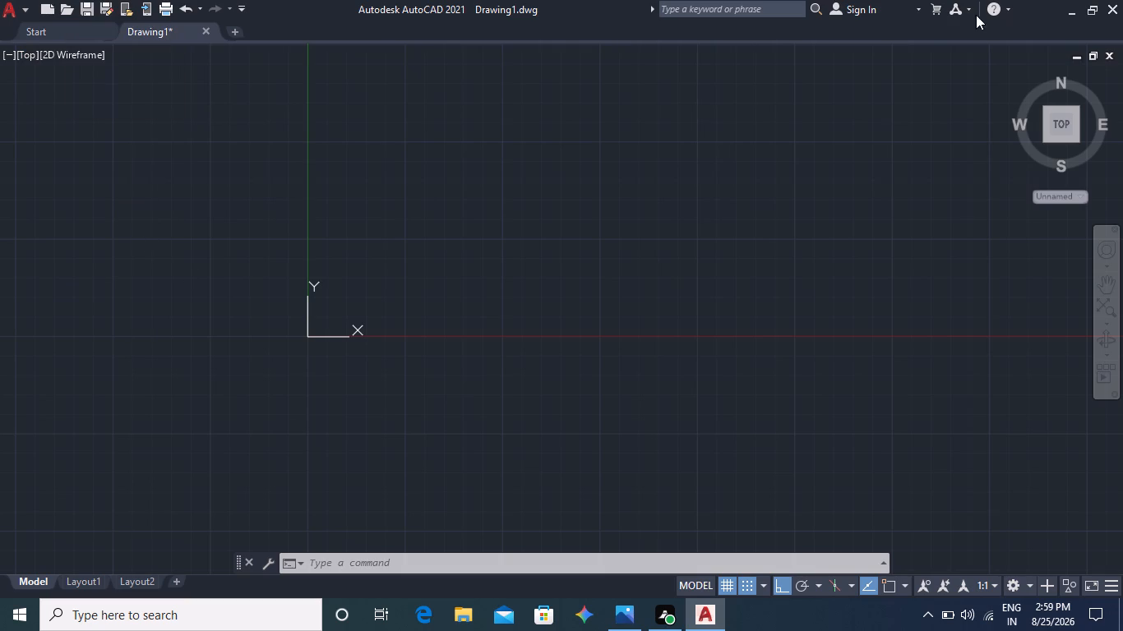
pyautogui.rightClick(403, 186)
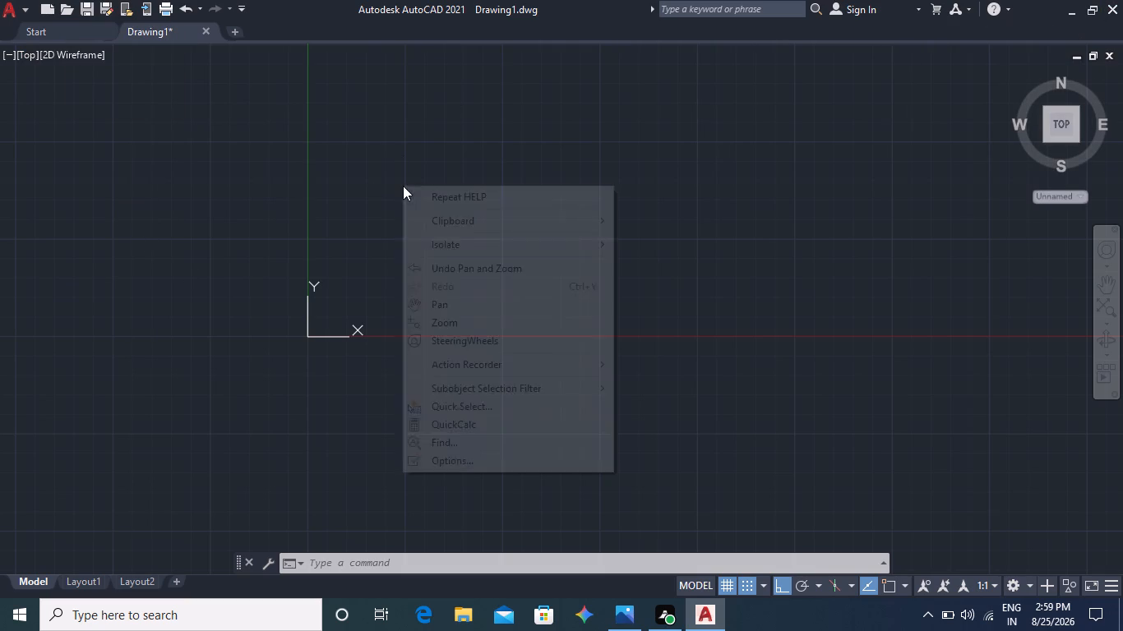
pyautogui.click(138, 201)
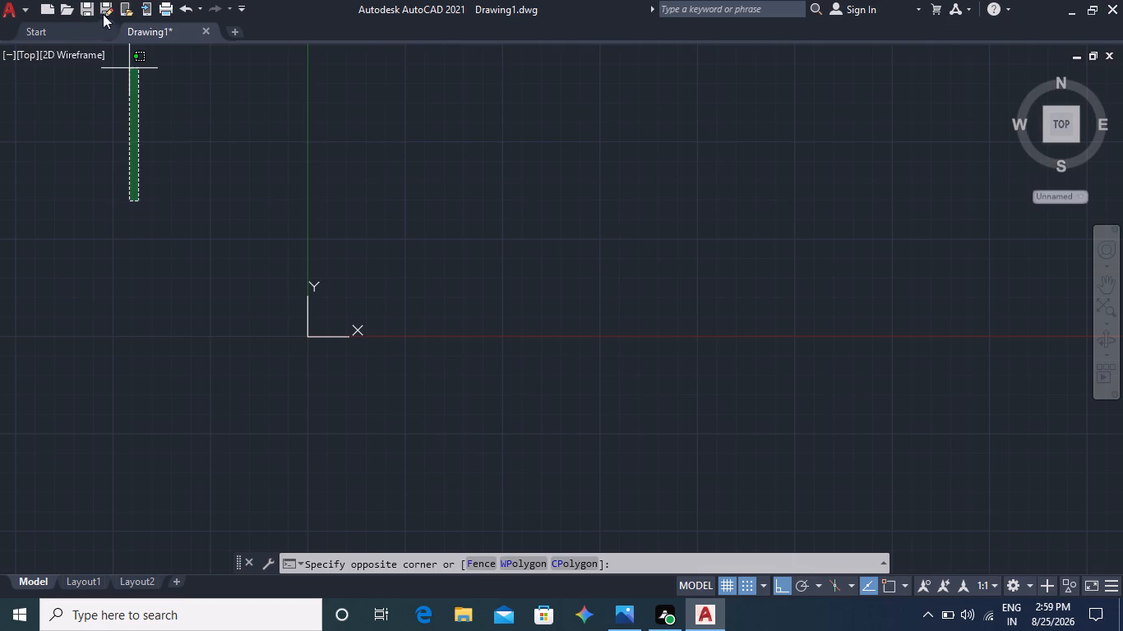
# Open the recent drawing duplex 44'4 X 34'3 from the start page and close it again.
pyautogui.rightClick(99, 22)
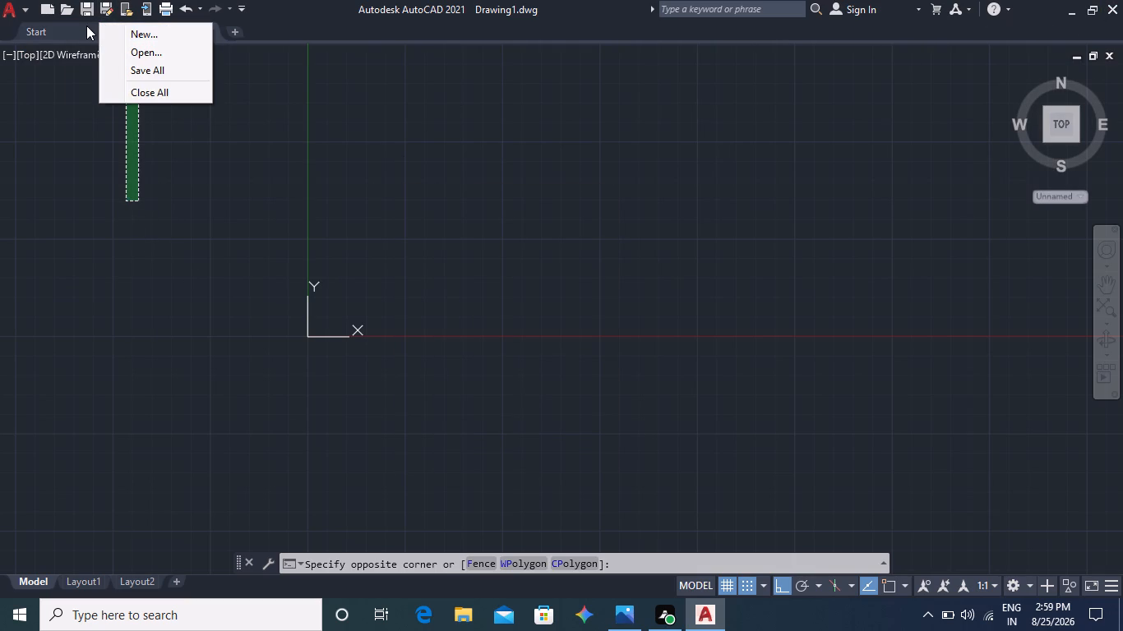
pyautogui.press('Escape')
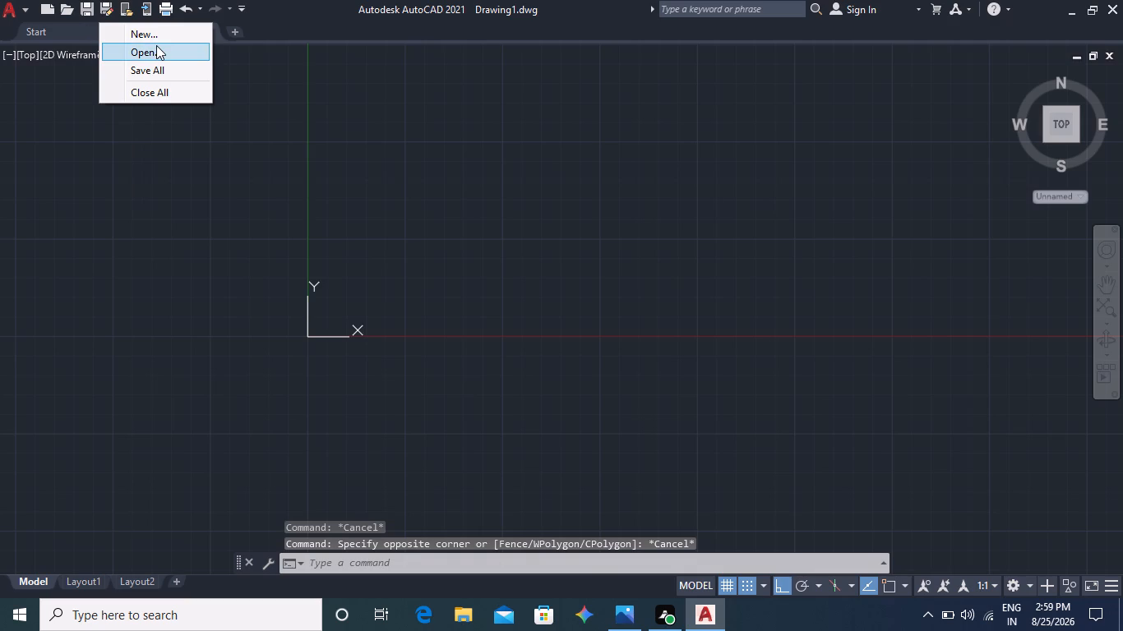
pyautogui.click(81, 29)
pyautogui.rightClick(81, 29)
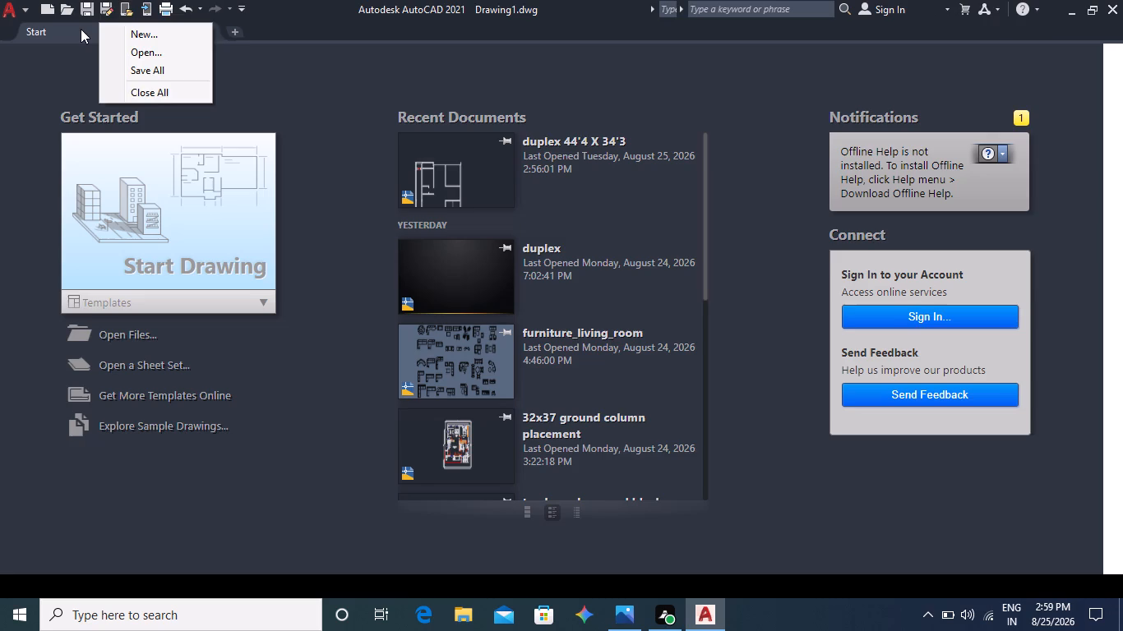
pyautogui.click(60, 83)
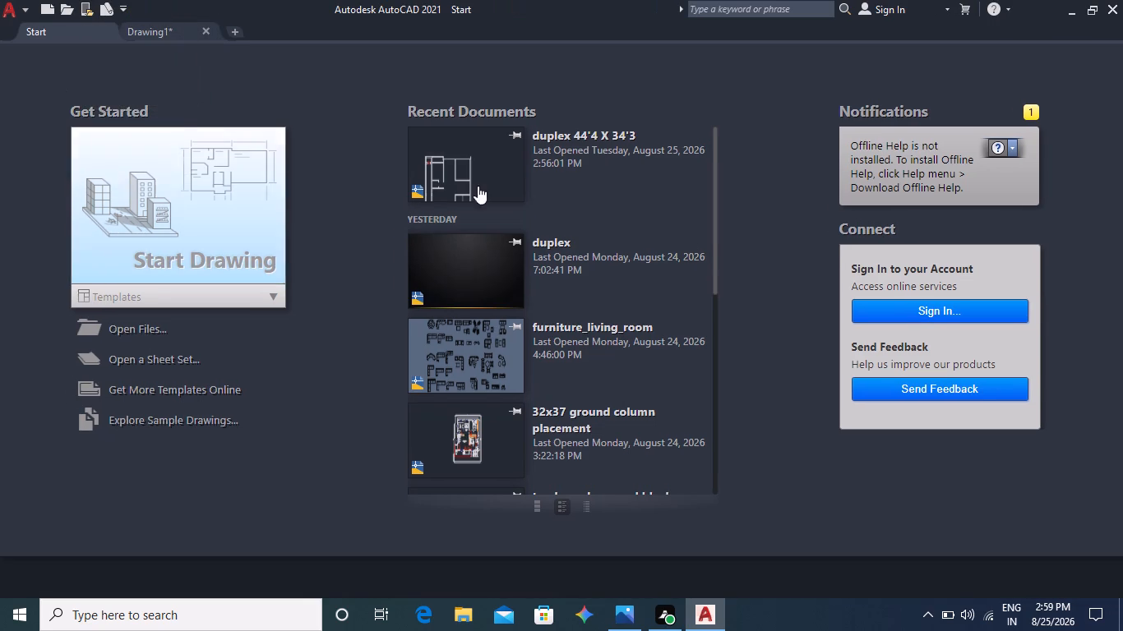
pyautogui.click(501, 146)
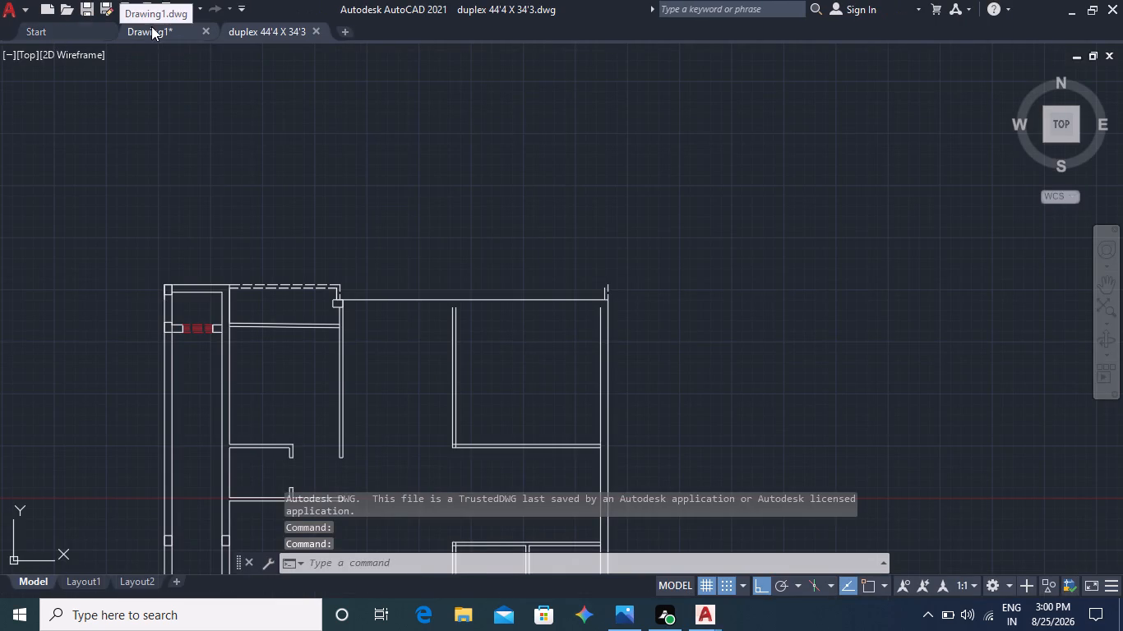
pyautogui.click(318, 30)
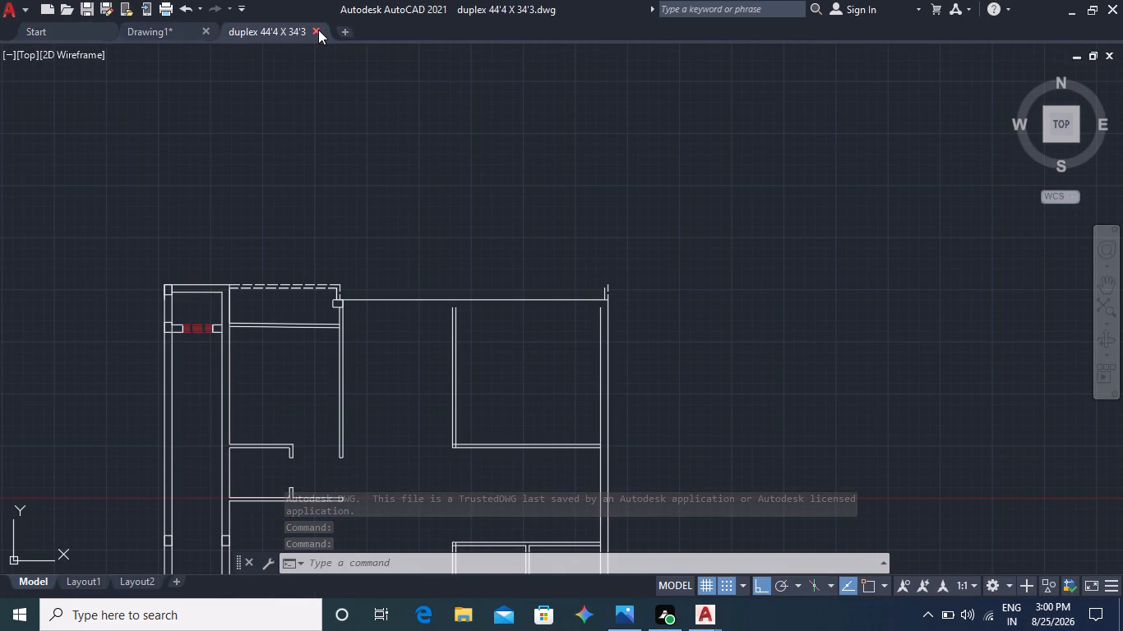
# Close Drawing1 without saving its changes.
pyautogui.click(209, 33)
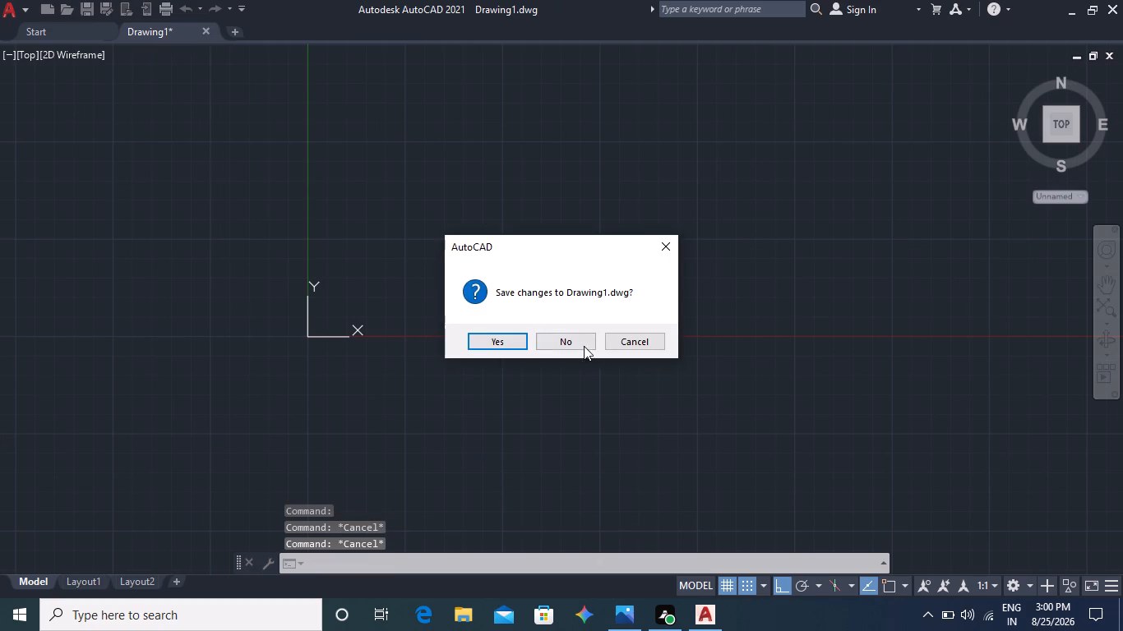
pyautogui.click(580, 339)
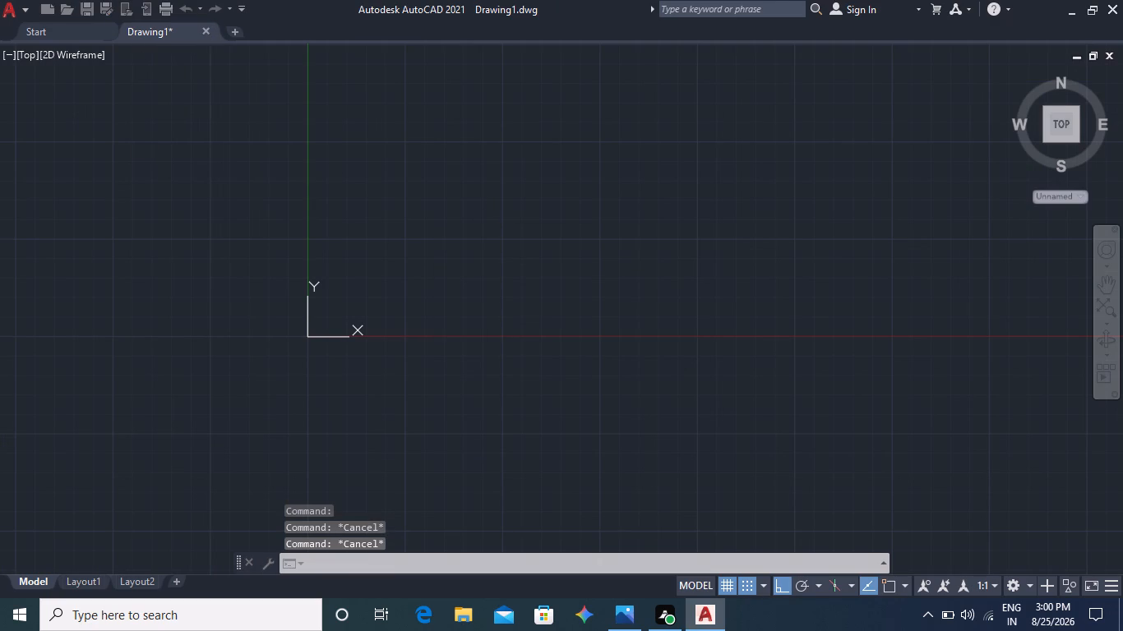
# Reopen the recent drawing duplex 44'4 X 34'3.
pyautogui.click(478, 202)
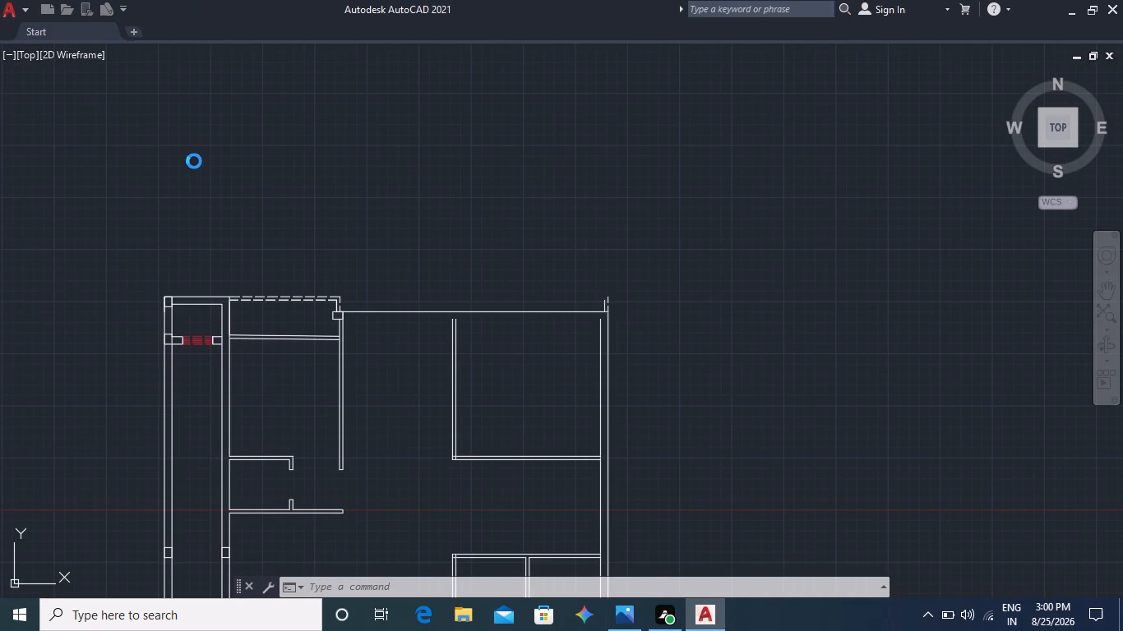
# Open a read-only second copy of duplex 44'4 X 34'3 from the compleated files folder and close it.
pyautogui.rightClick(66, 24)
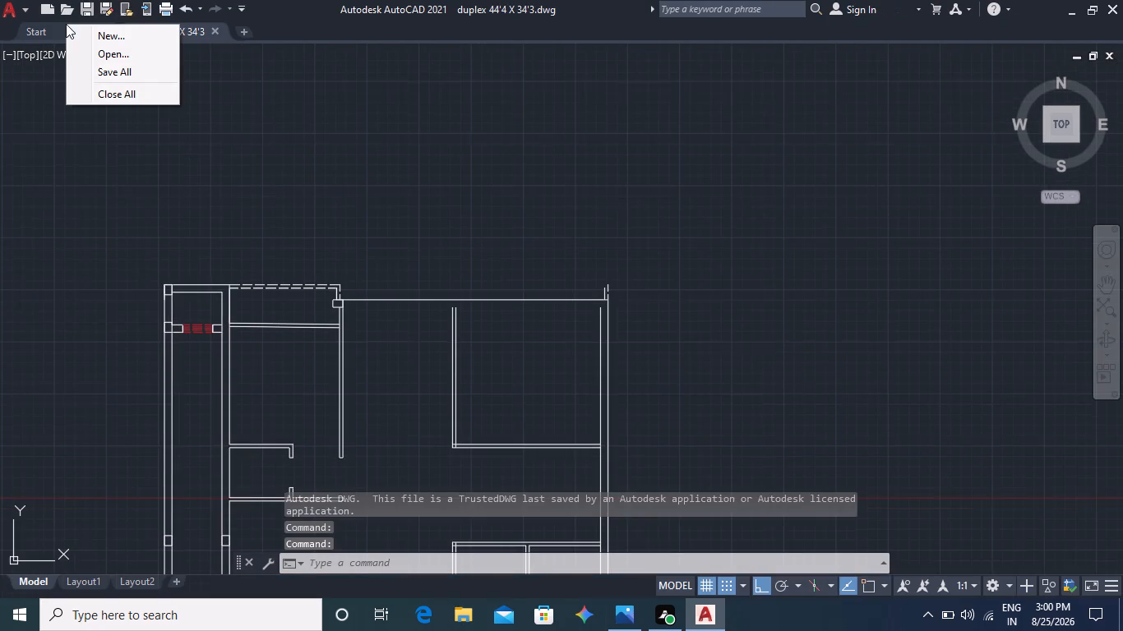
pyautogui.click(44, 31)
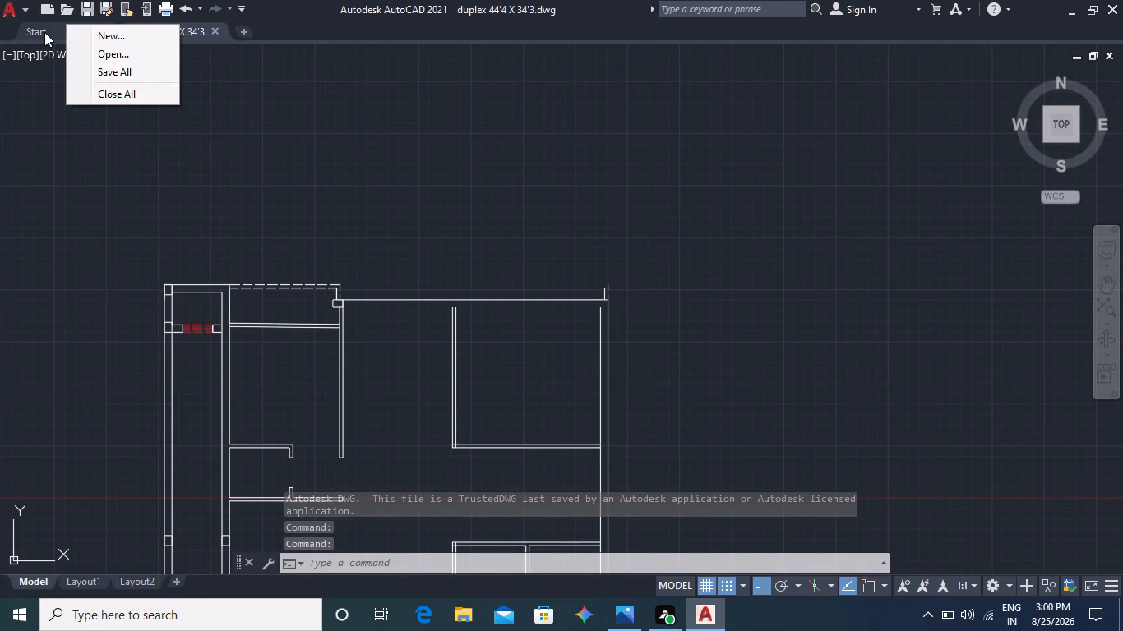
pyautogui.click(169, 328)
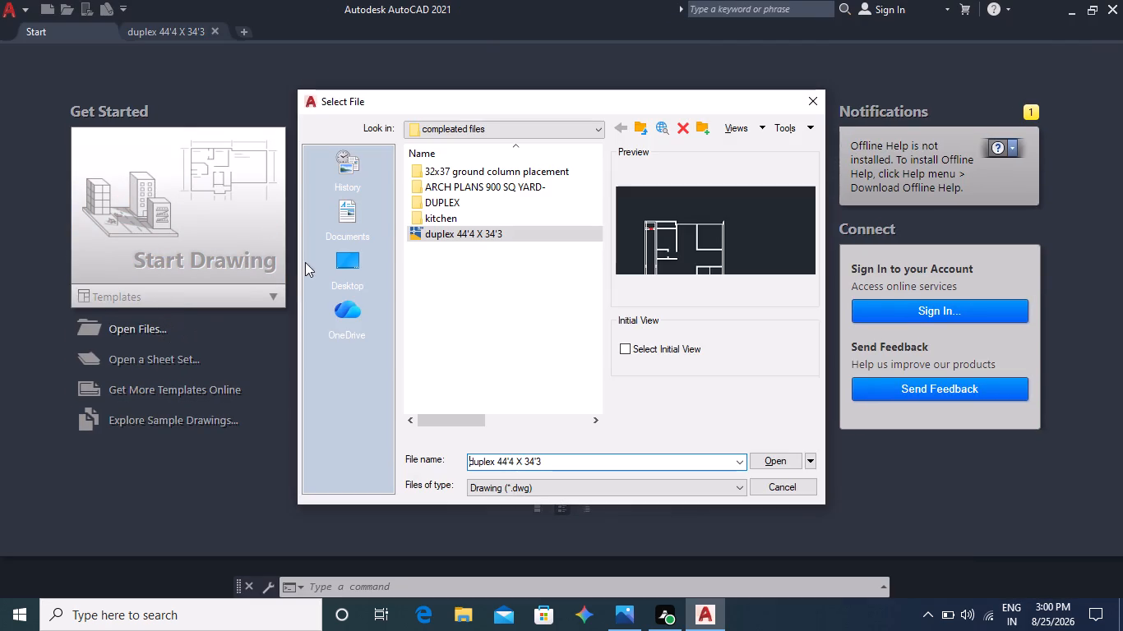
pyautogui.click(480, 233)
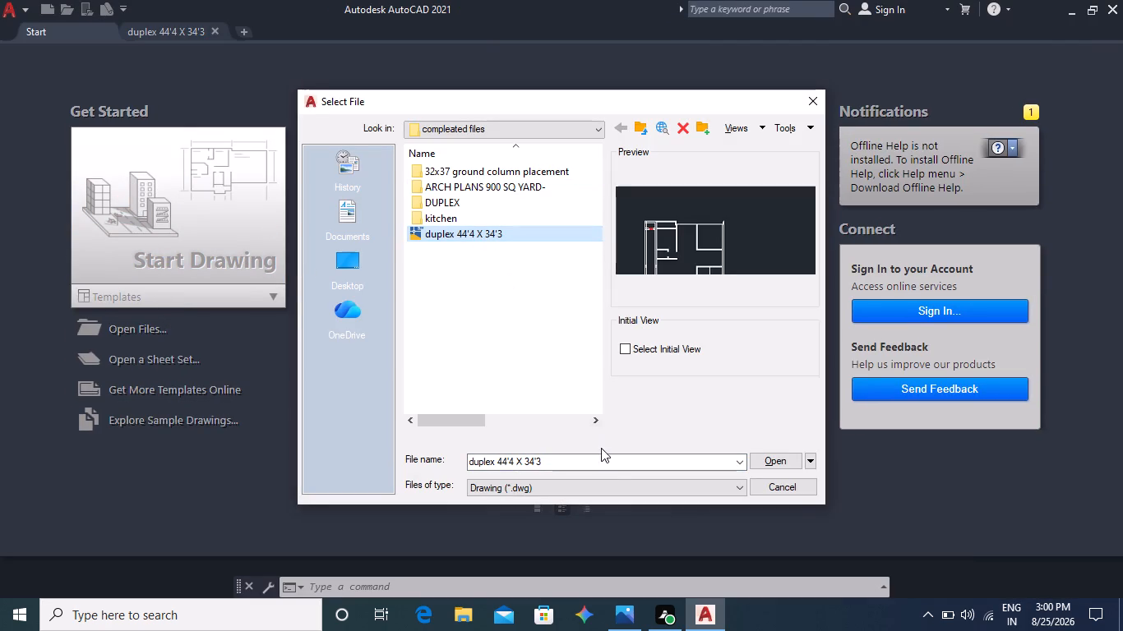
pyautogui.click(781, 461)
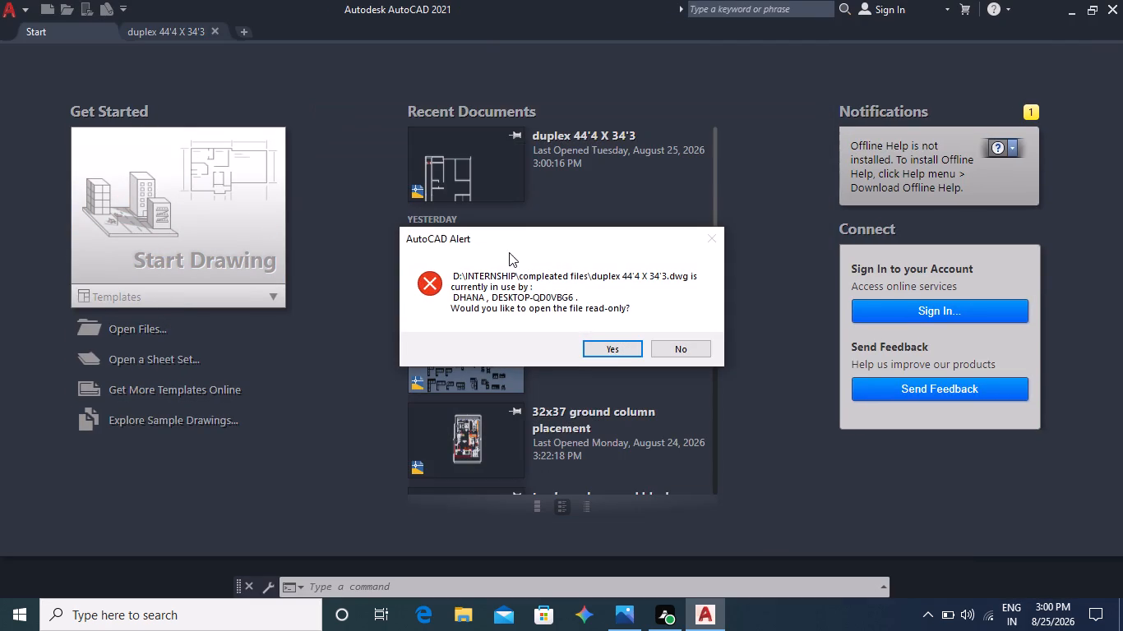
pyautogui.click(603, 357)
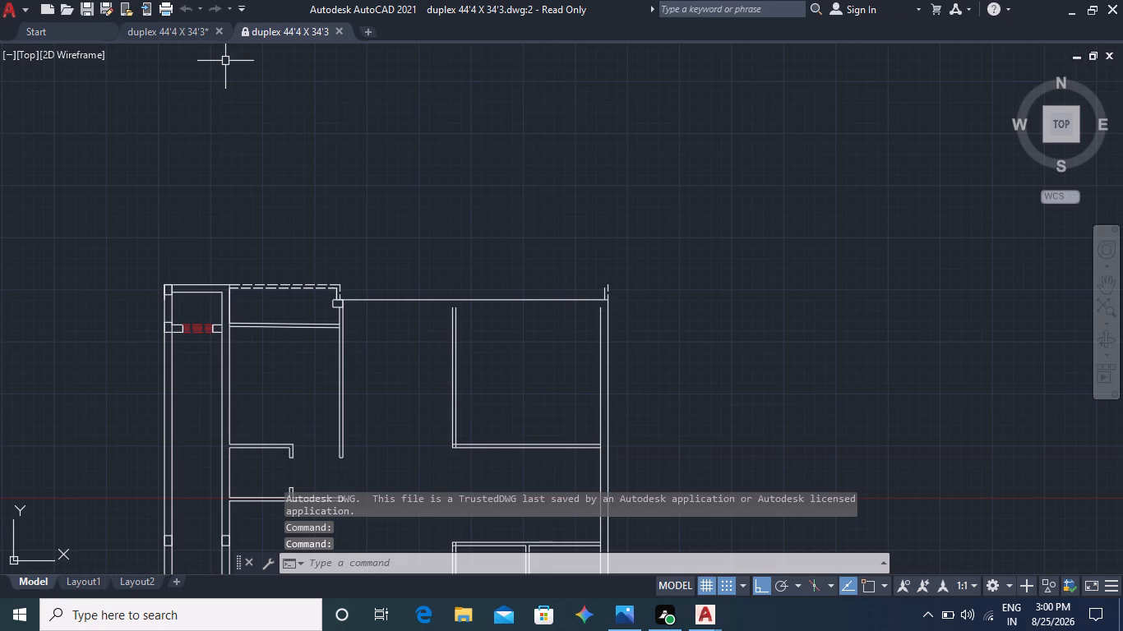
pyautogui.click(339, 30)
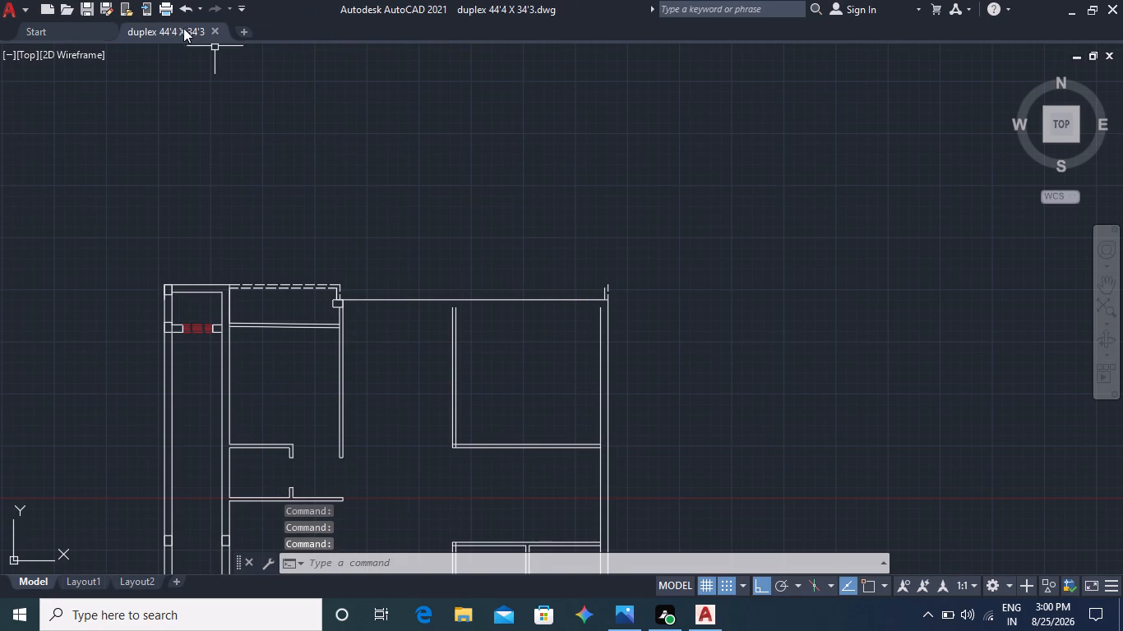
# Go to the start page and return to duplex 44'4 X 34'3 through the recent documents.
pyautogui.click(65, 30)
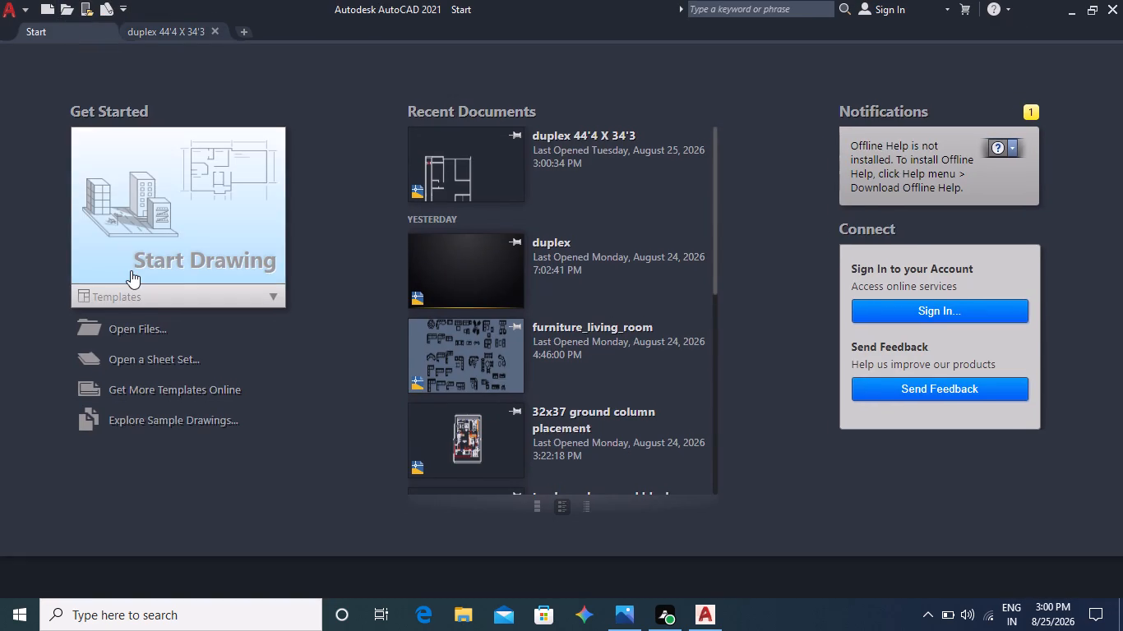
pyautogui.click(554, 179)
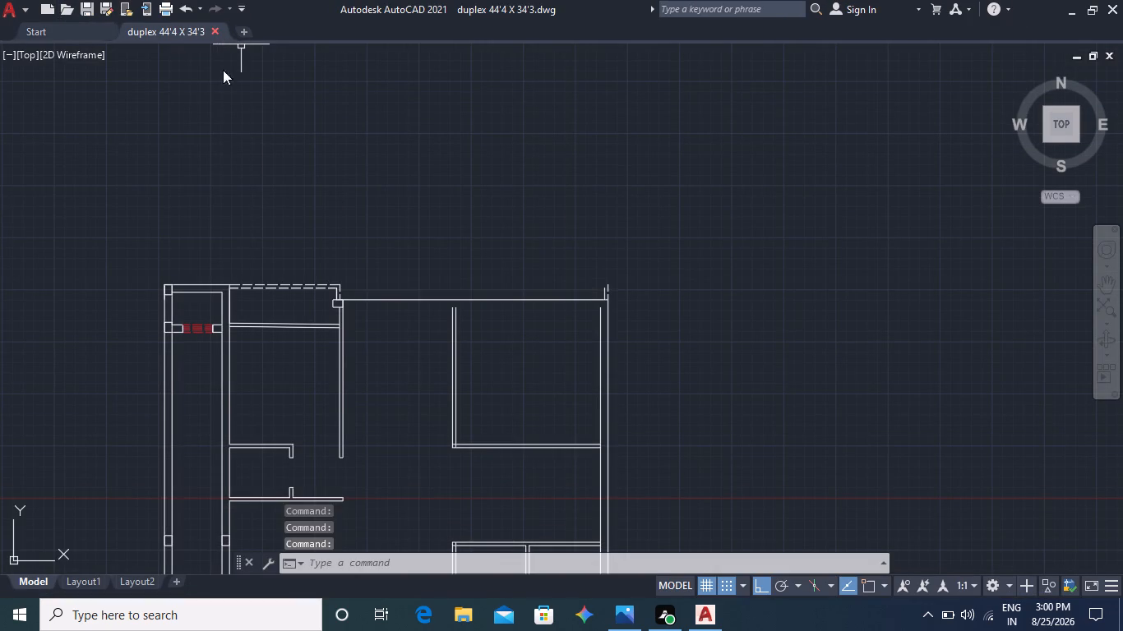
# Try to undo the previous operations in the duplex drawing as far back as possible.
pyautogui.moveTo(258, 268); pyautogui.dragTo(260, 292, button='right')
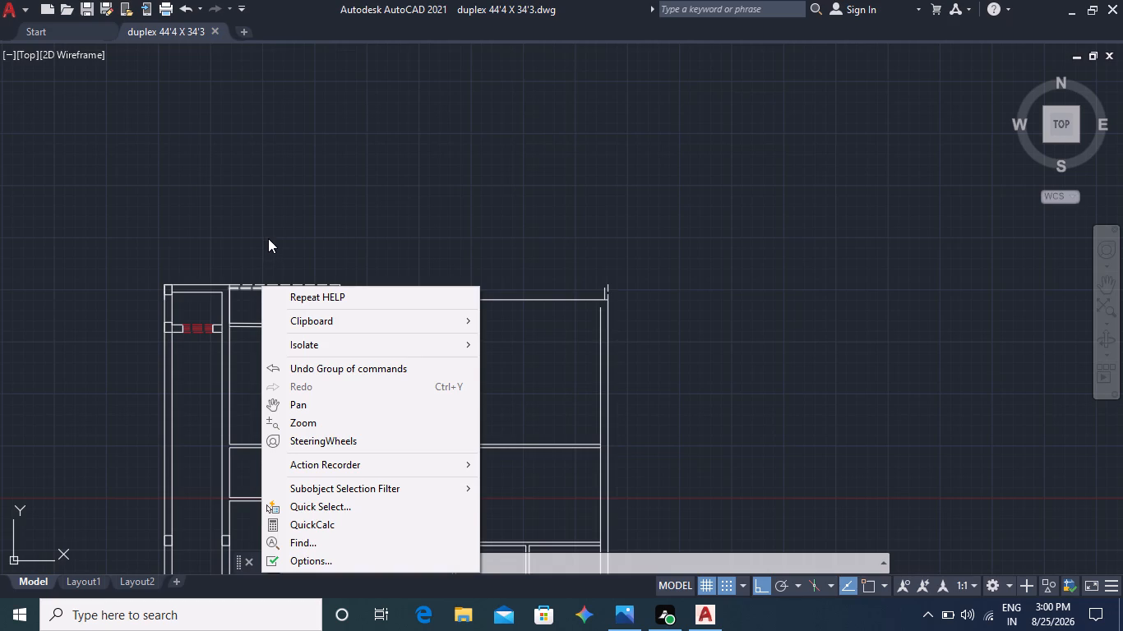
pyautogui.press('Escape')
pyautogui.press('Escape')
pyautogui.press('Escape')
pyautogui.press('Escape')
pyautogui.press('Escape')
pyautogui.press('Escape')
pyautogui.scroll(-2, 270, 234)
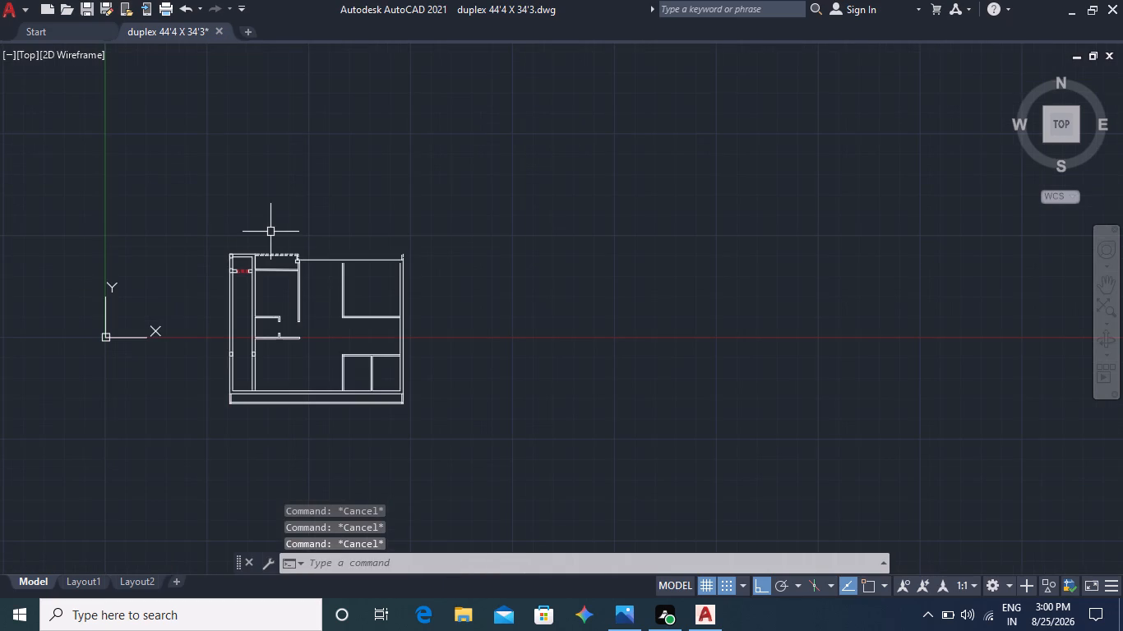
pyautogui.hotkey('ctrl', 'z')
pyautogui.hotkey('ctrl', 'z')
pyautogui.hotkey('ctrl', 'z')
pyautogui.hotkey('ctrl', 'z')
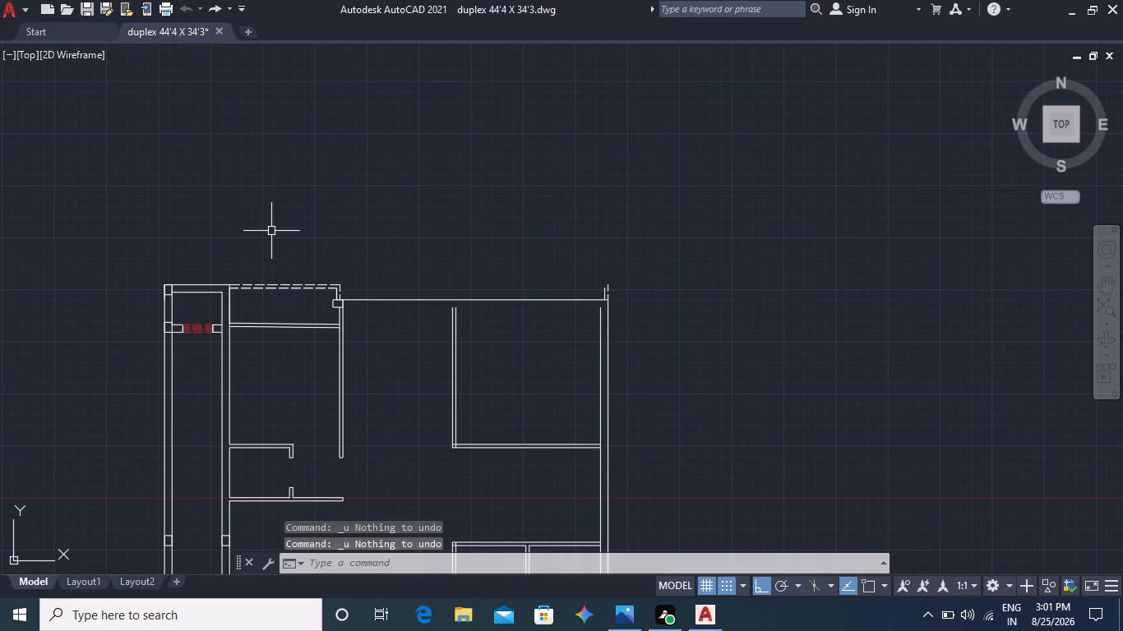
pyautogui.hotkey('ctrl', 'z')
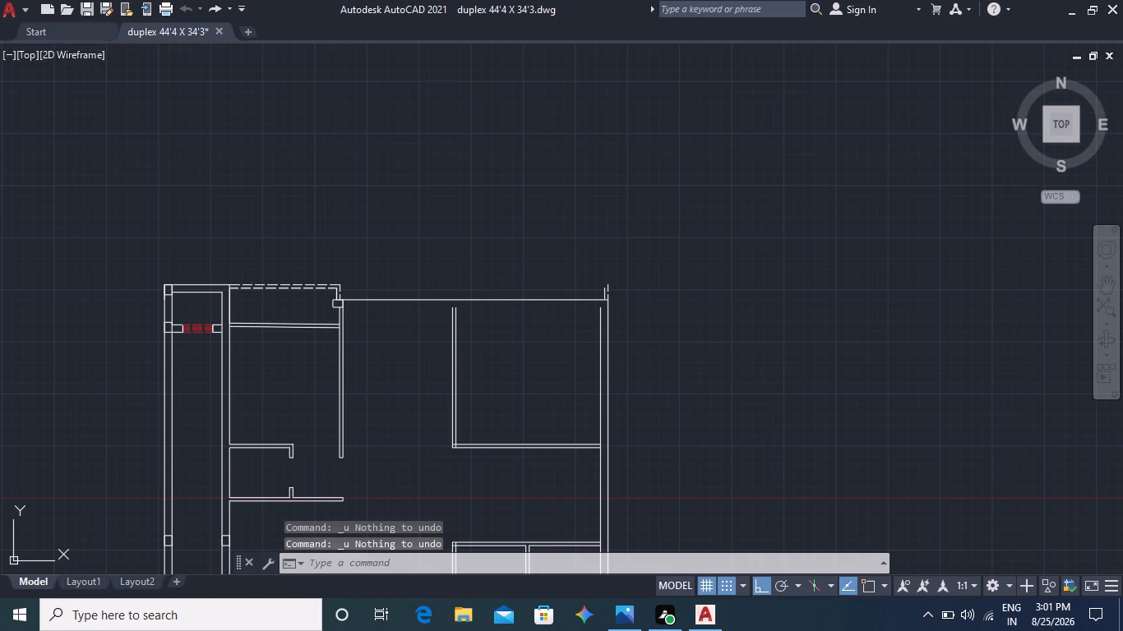
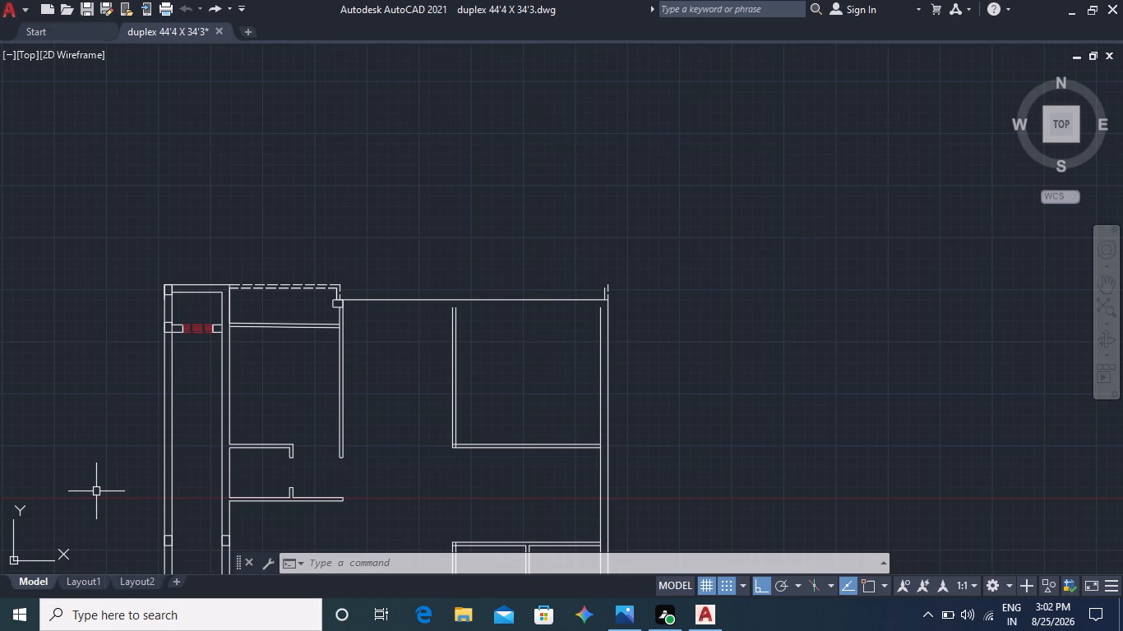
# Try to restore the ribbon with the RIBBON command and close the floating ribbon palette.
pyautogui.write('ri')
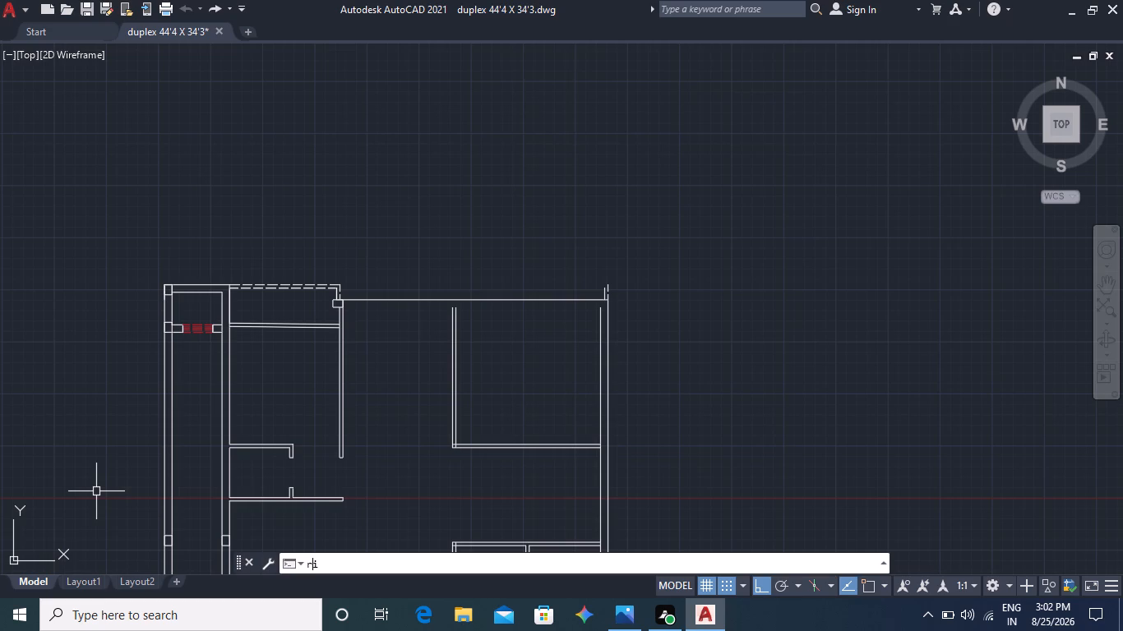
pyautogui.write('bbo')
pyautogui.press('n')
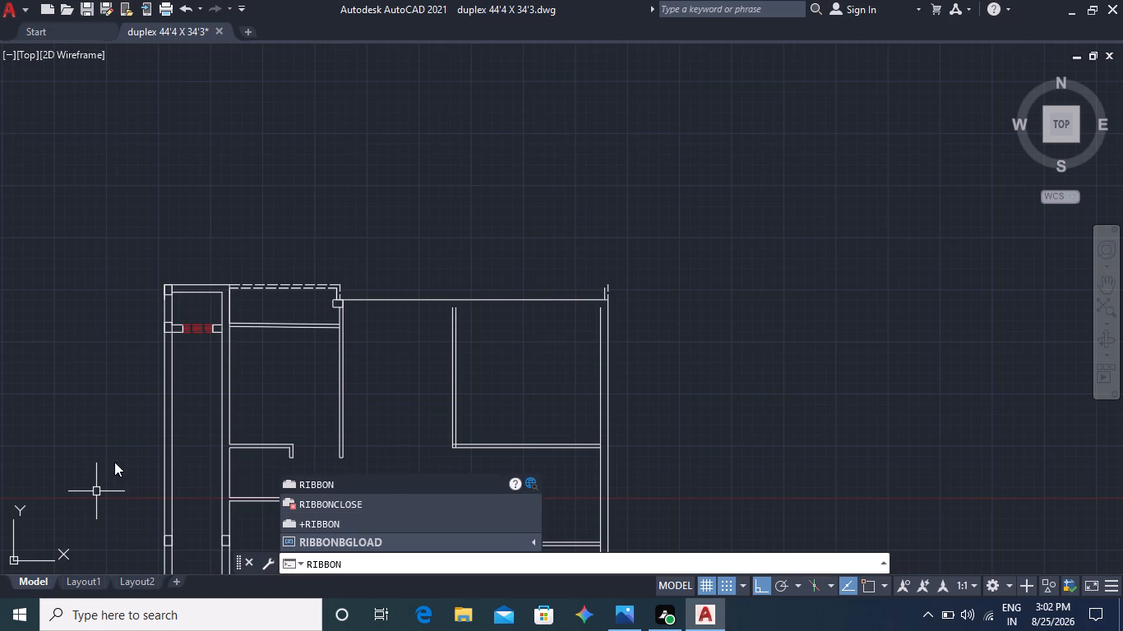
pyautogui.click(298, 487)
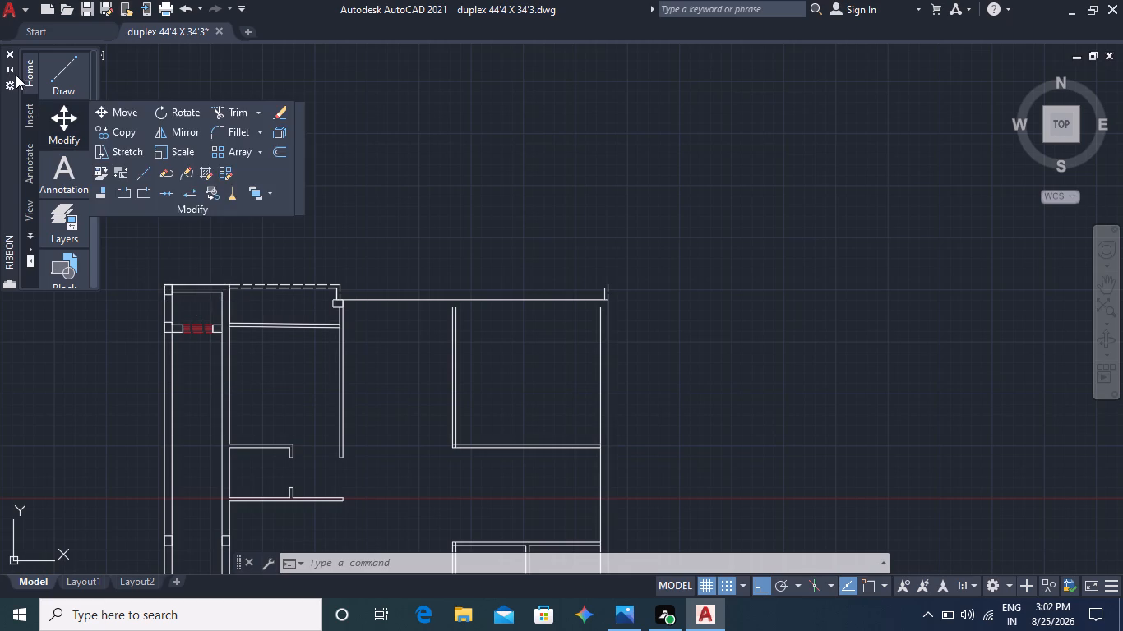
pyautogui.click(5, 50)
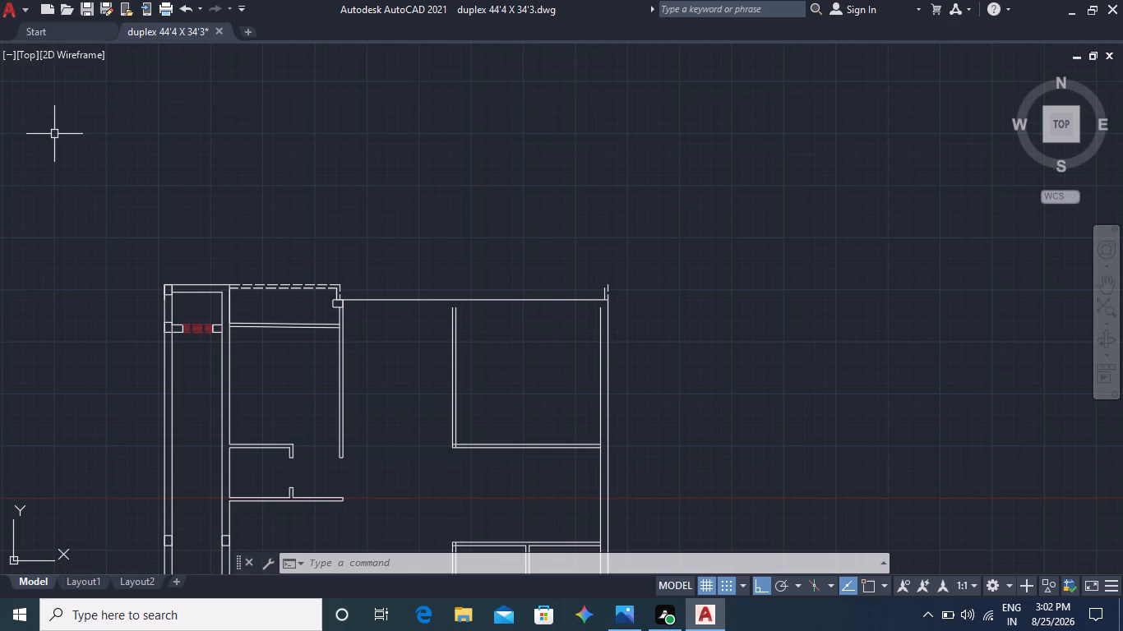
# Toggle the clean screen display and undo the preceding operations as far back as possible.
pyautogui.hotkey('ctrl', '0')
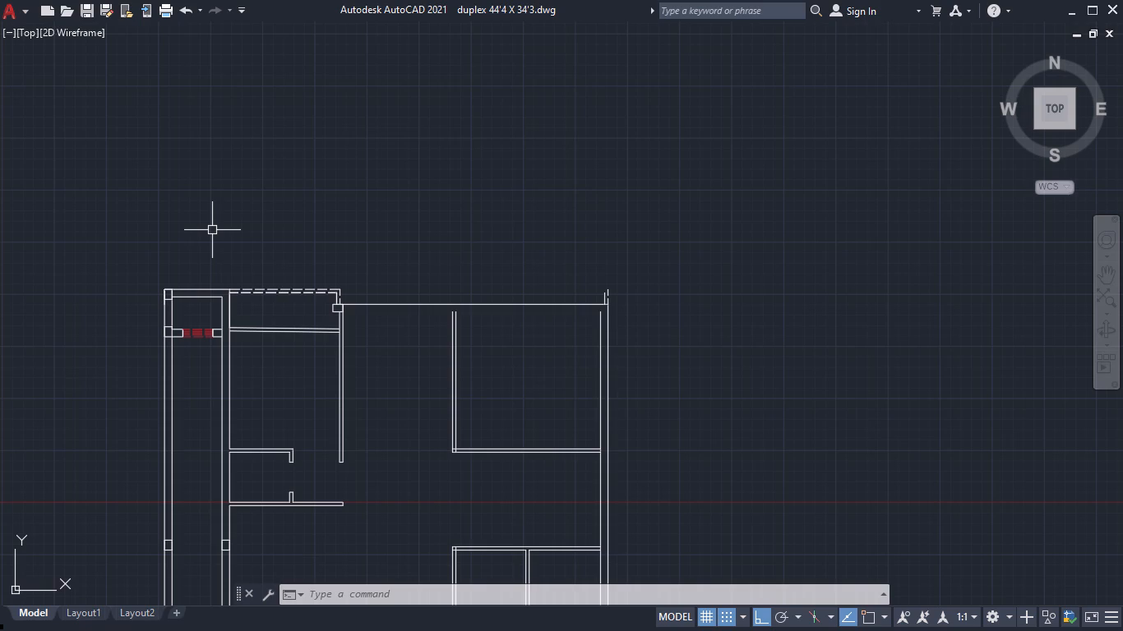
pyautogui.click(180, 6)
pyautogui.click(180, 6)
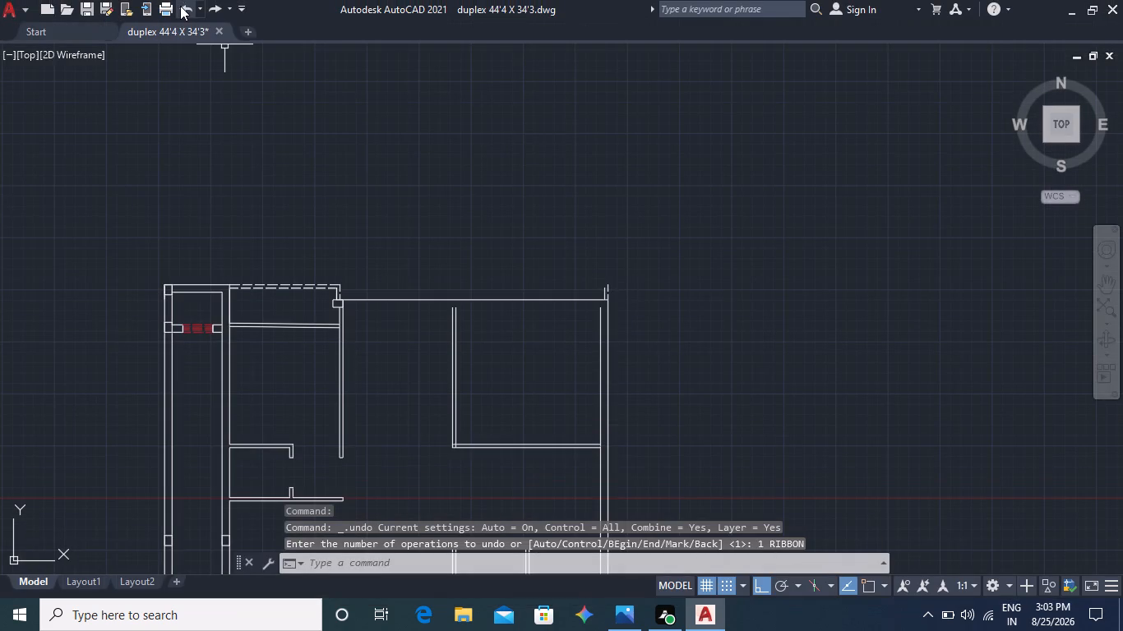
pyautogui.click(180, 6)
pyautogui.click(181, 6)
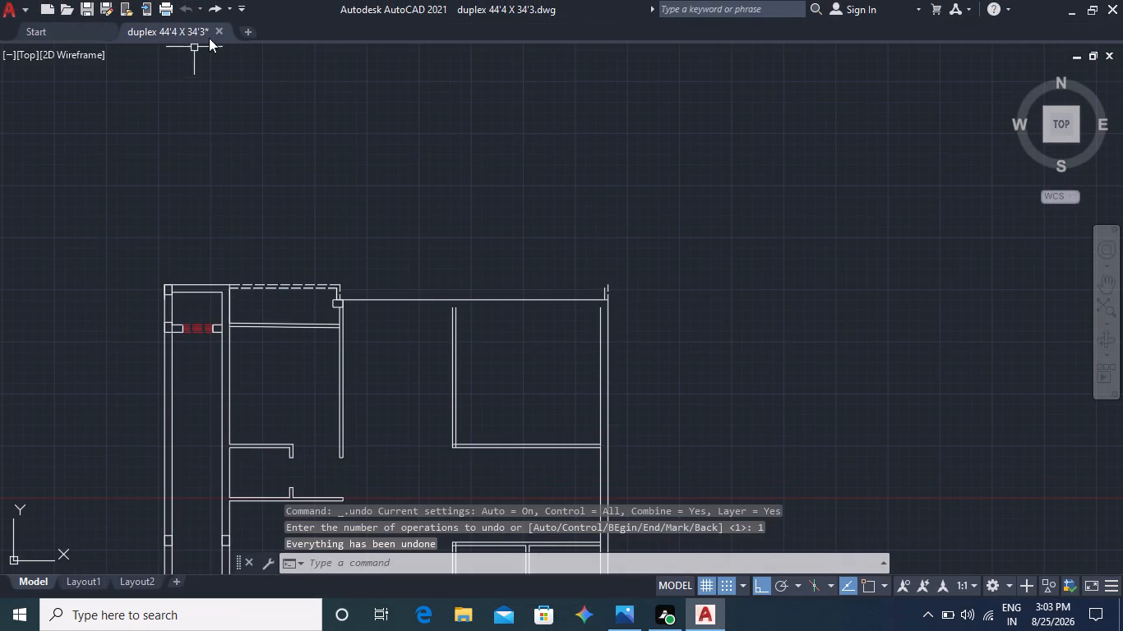
# Add the workspace selector to the quick access commands and choose the Drafting & Annotation workspace.
pyautogui.click(241, 4)
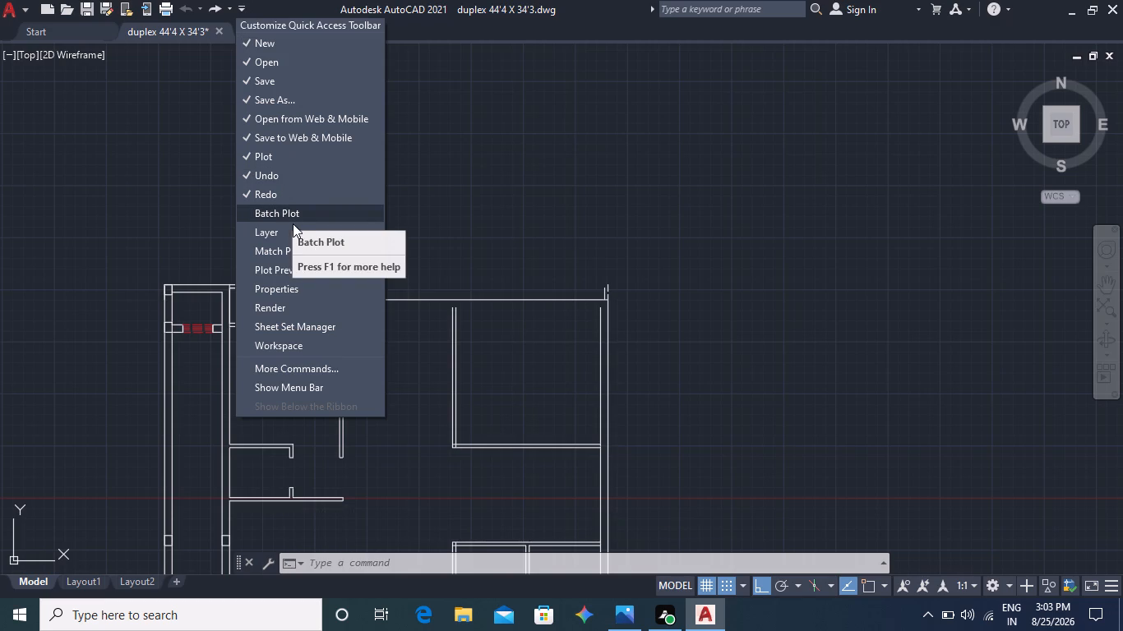
pyautogui.click(307, 347)
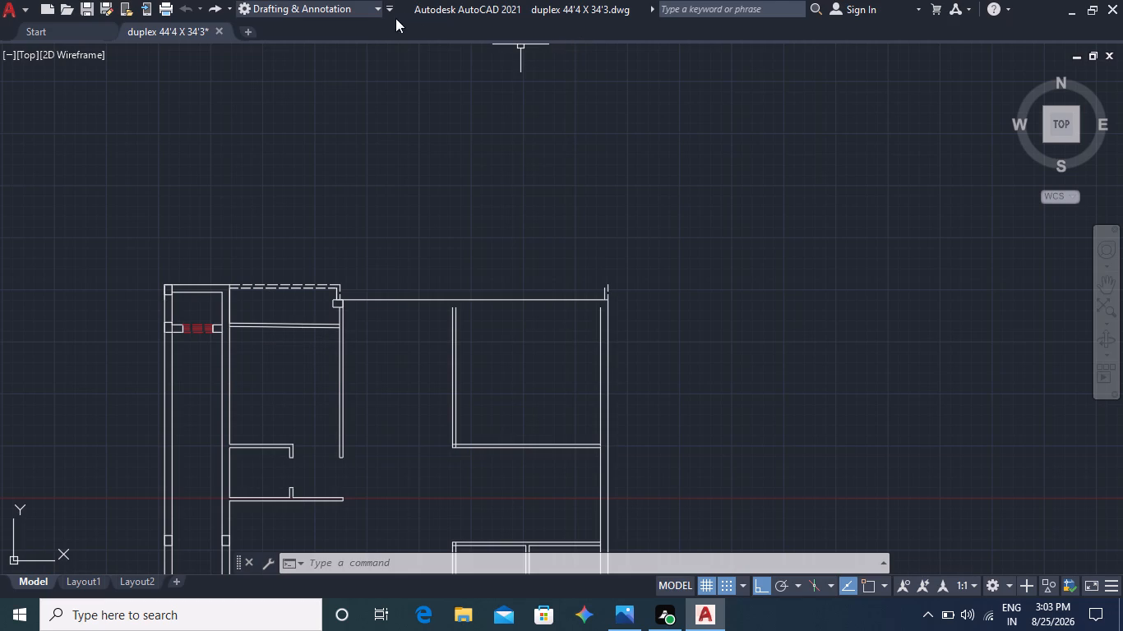
pyautogui.click(354, 2)
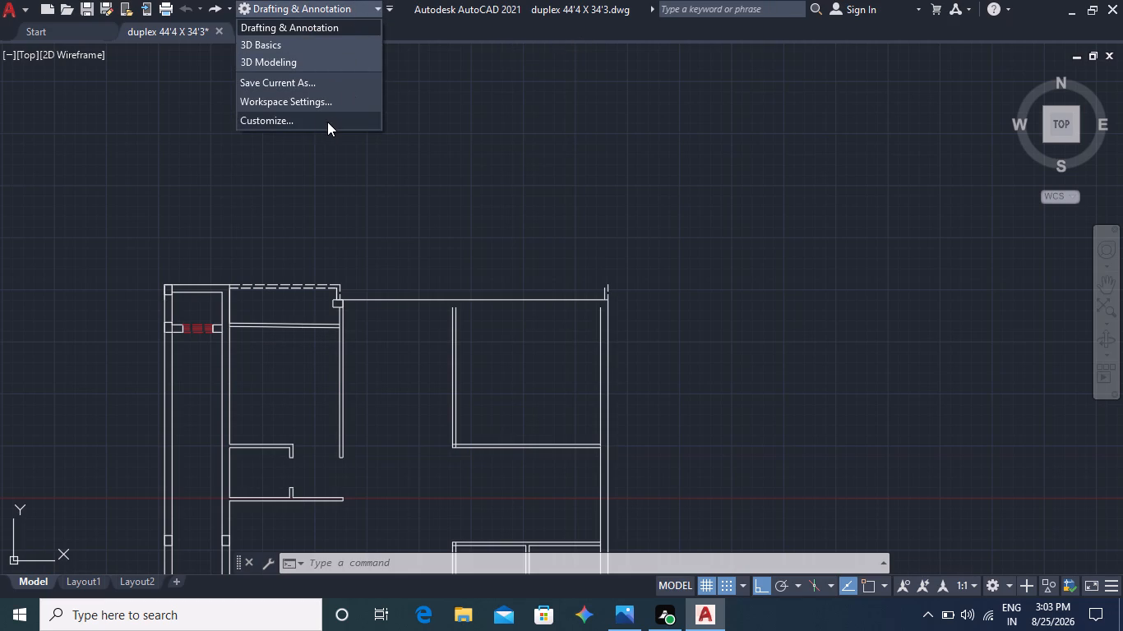
pyautogui.click(299, 29)
# Review the workspace settings and close them without making changes.
pyautogui.click(297, 11)
pyautogui.click(261, 166)
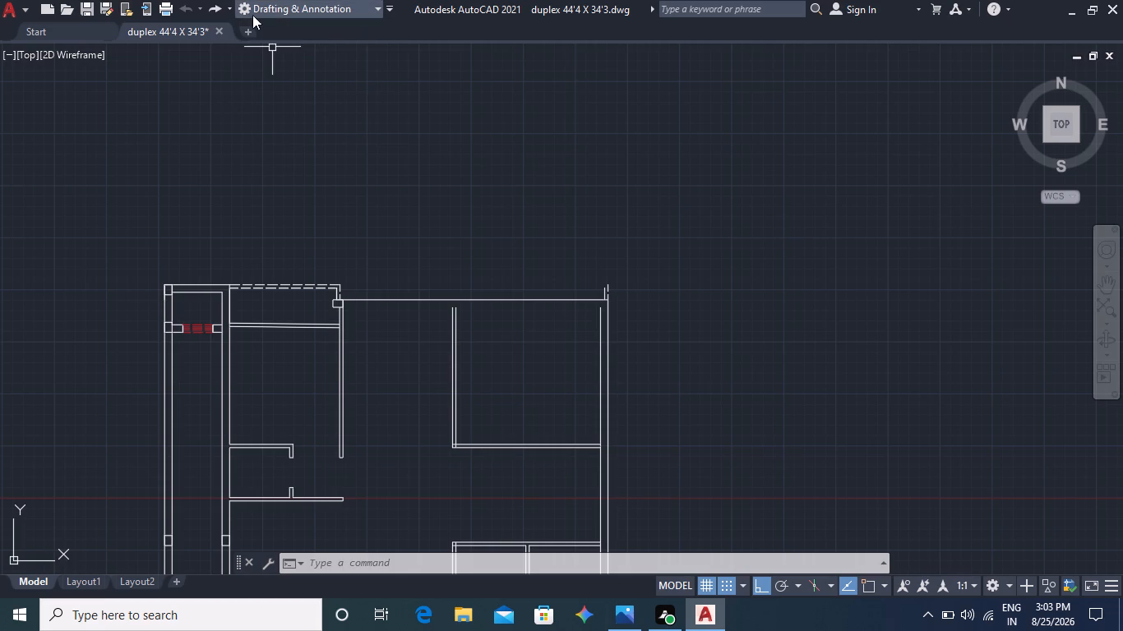
pyautogui.click(248, 7)
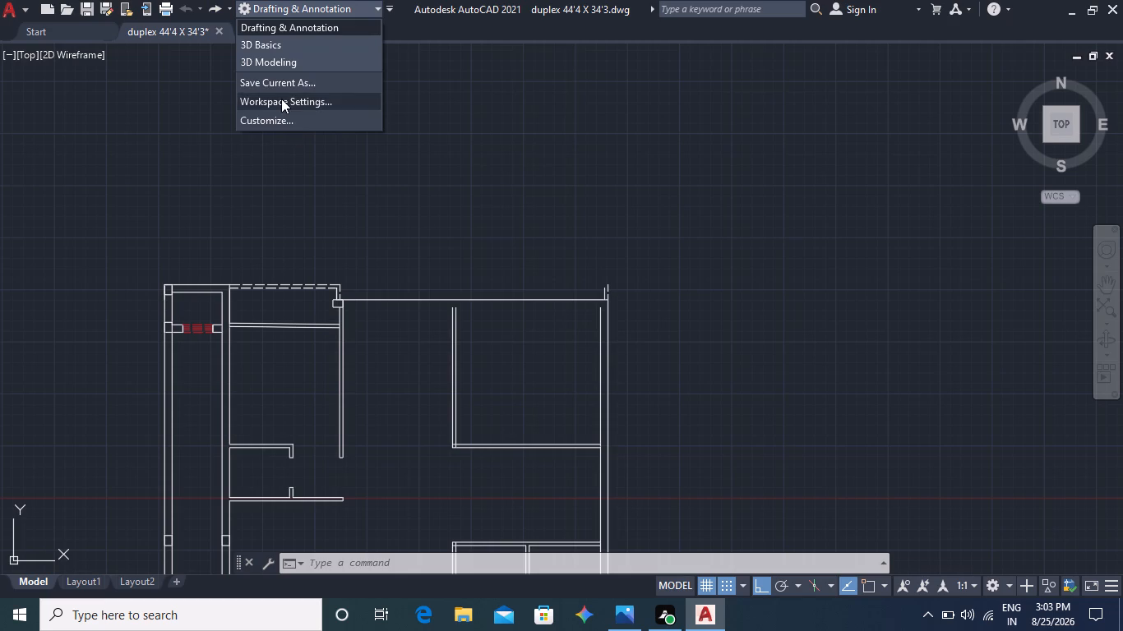
pyautogui.click(281, 98)
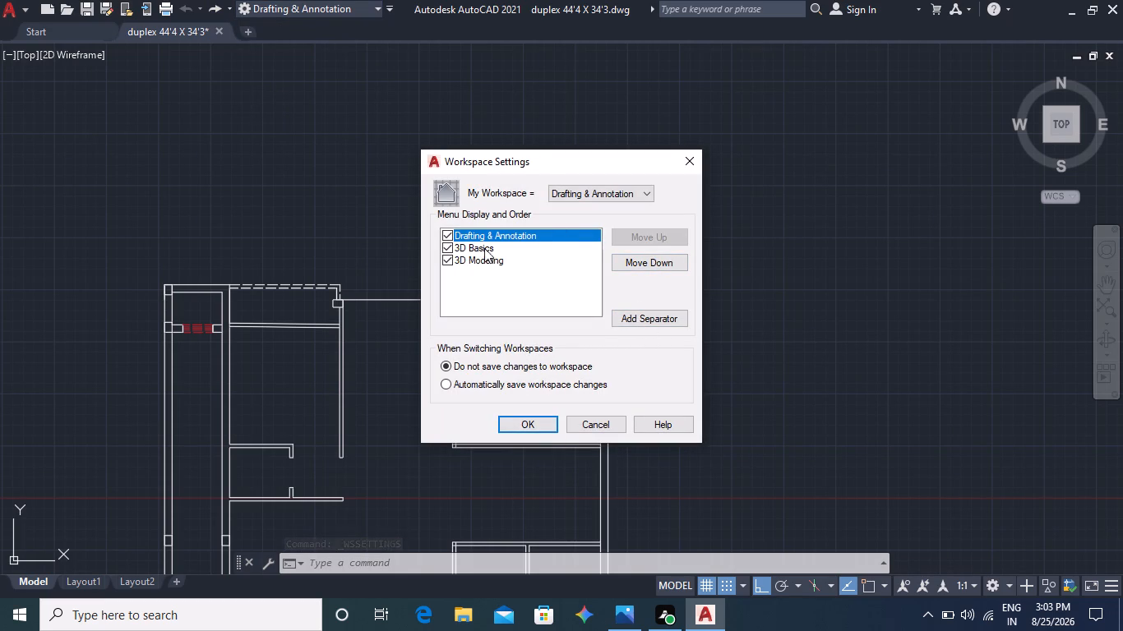
pyautogui.click(613, 426)
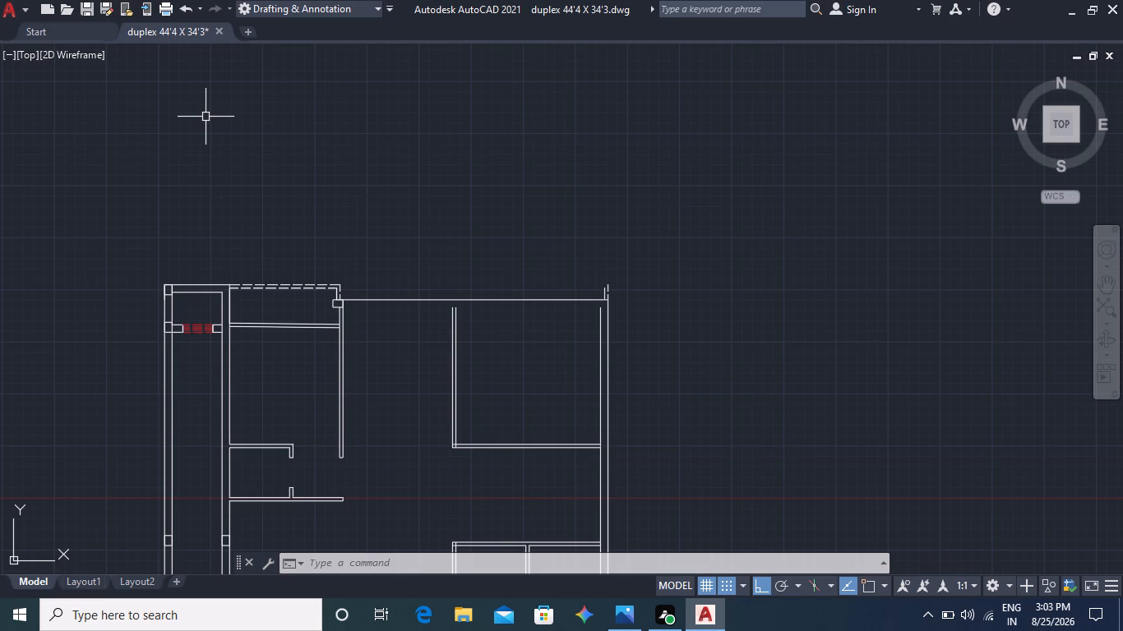
# Hide the command line window, bring it back once, and hide it again.
pyautogui.hotkey('ctrl', '9')
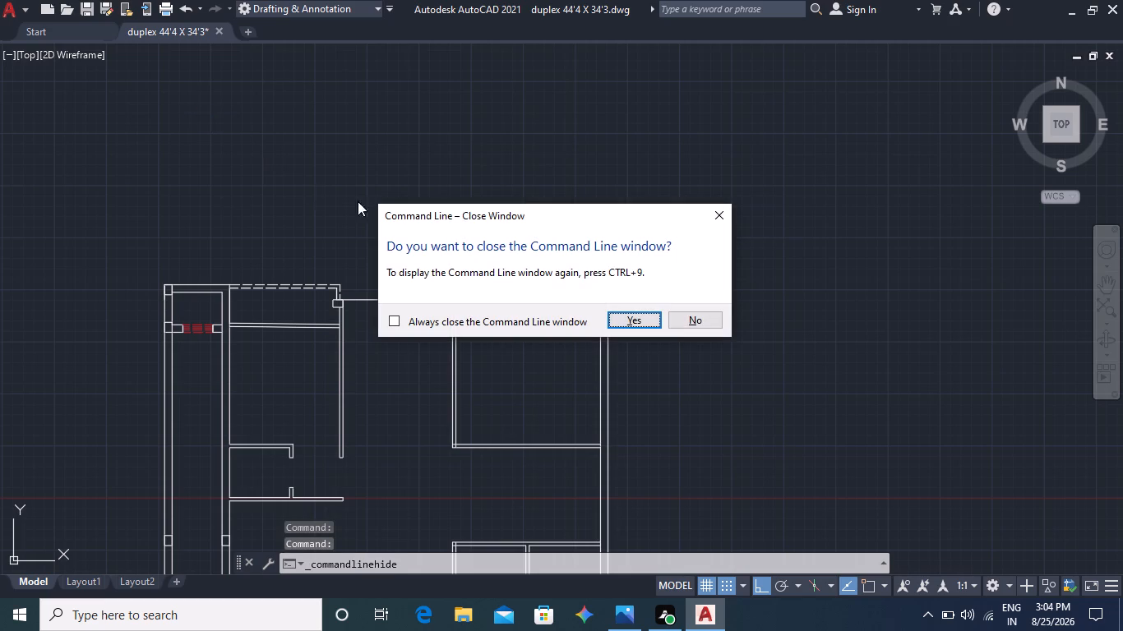
pyautogui.click(615, 318)
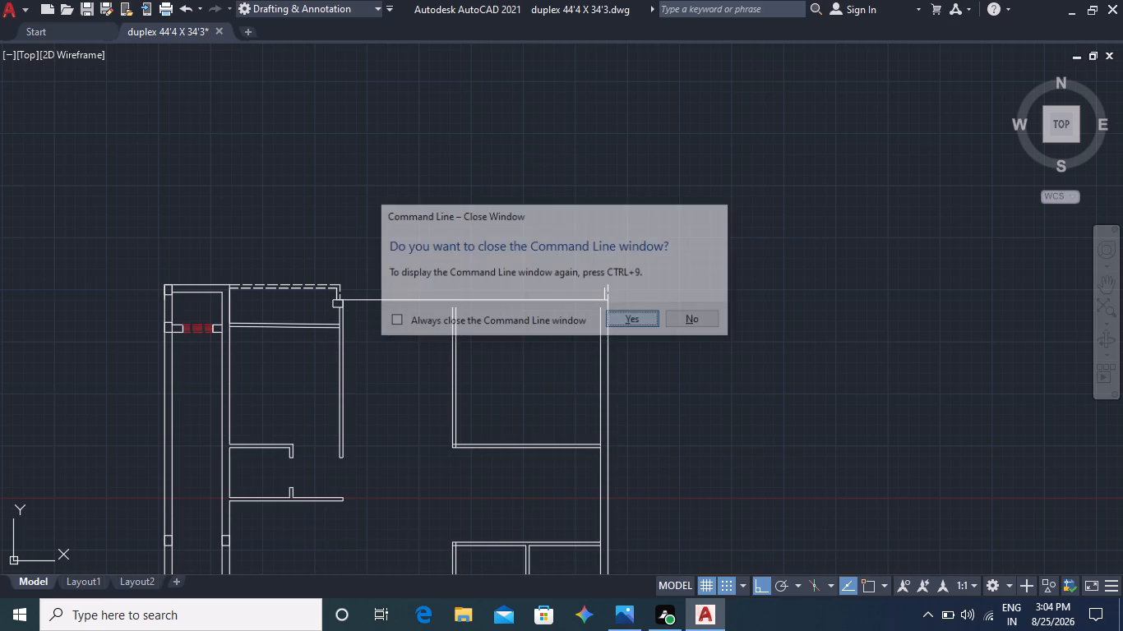
pyautogui.scroll(-1, 201, 140)
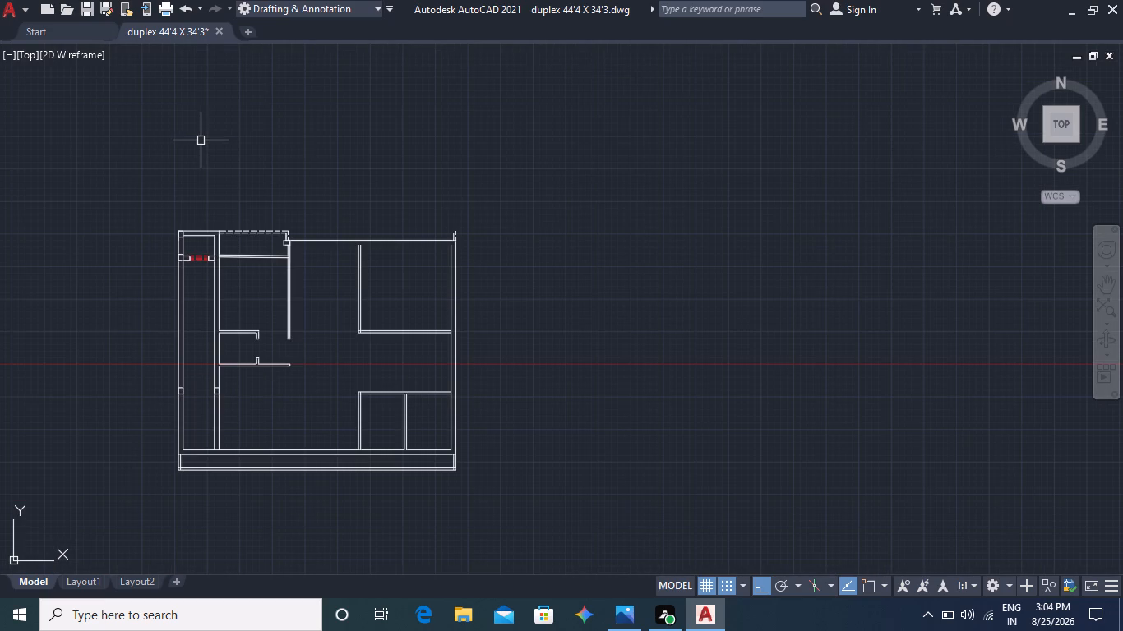
pyautogui.hotkey('ctrl', '9')
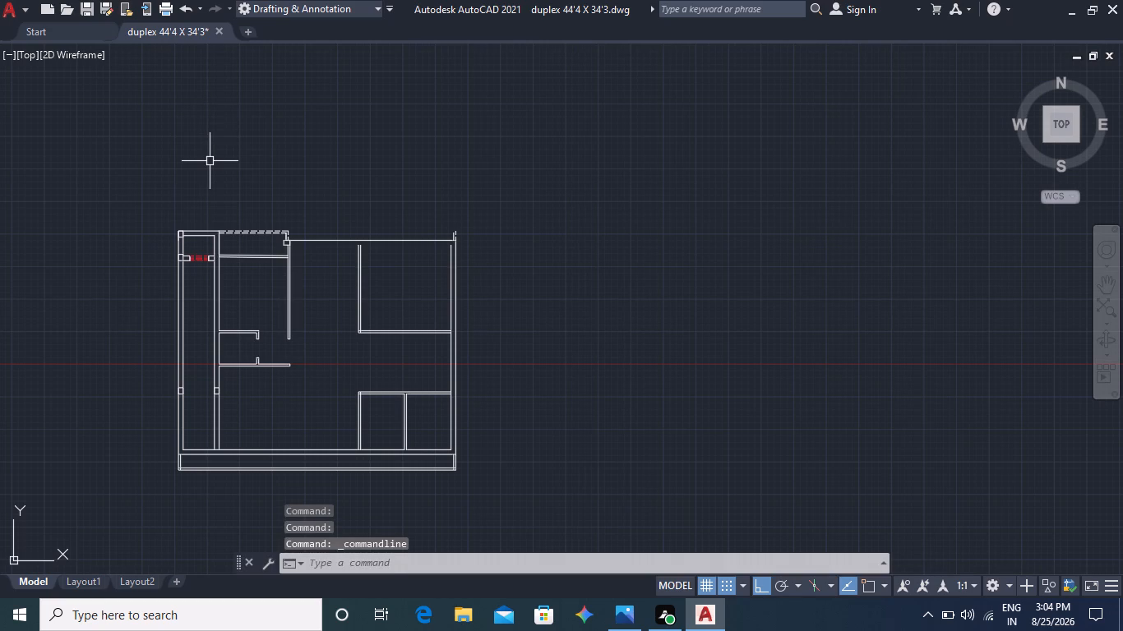
pyautogui.hotkey('ctrl', '9')
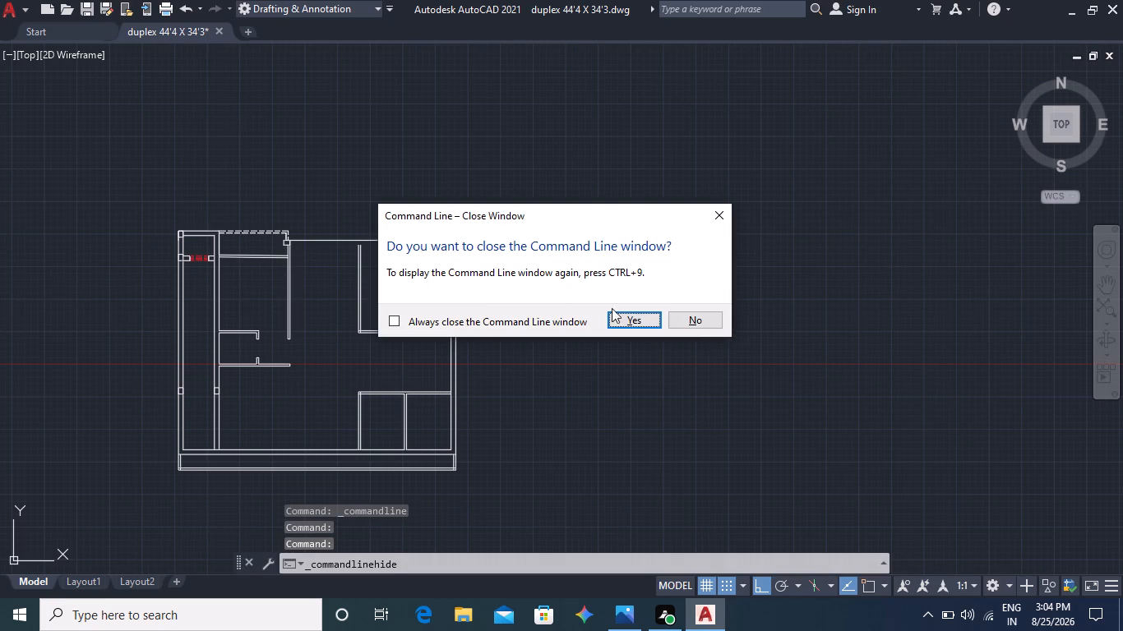
pyautogui.click(628, 317)
# Display the ribbon with the RIBBON command and dock it horizontally above the drawing area.
pyautogui.moveTo(167, 145); pyautogui.dragTo(183, 171, button='middle')
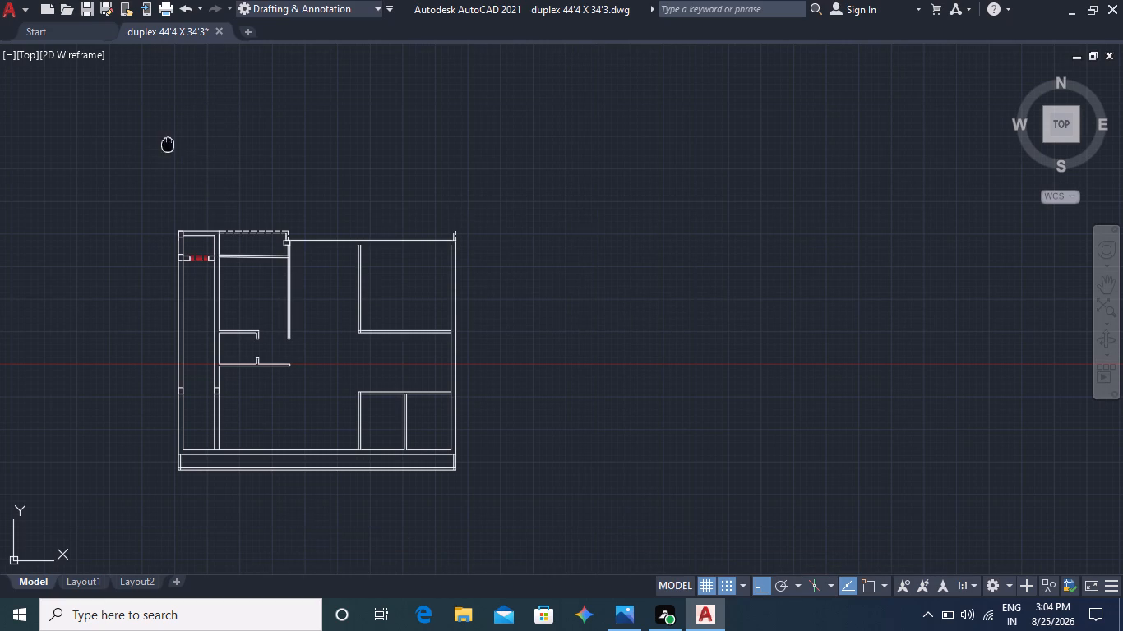
pyautogui.moveTo(183, 171); pyautogui.dragTo(235, 216, button='middle')
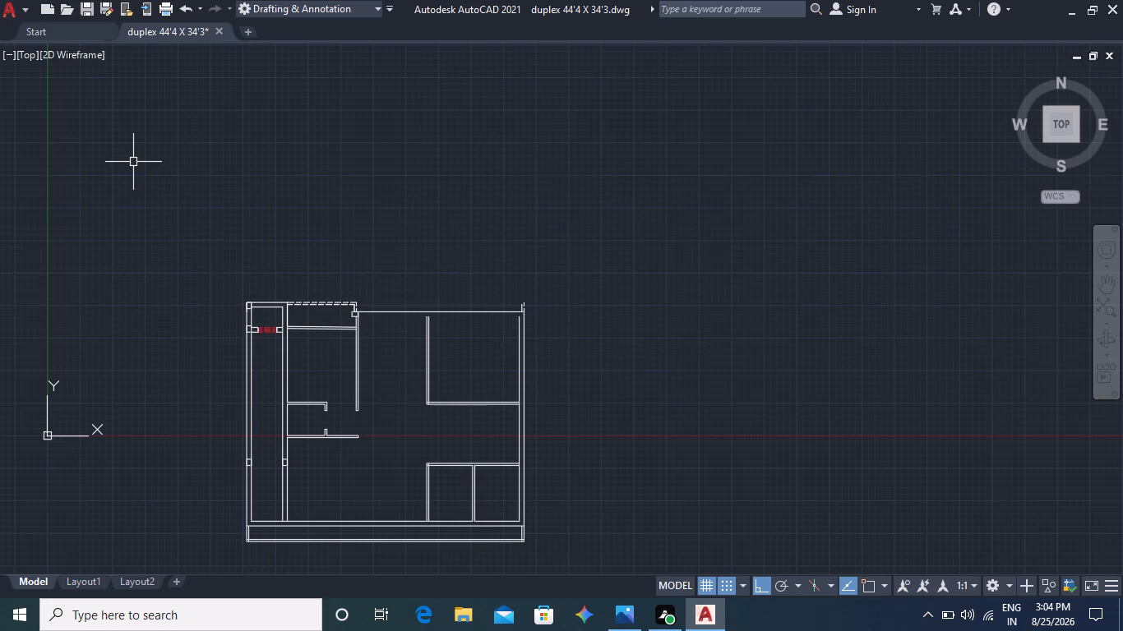
pyautogui.write('ri')
pyautogui.write('bbon')
pyautogui.press('Return')
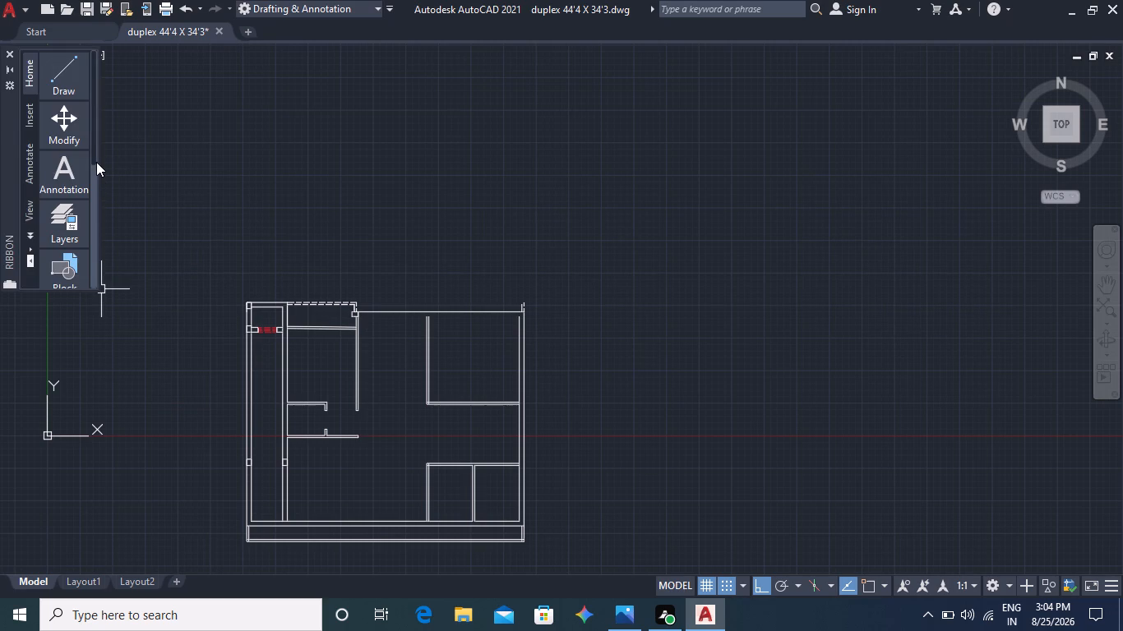
pyautogui.moveTo(96, 173); pyautogui.dragTo(93, 67)
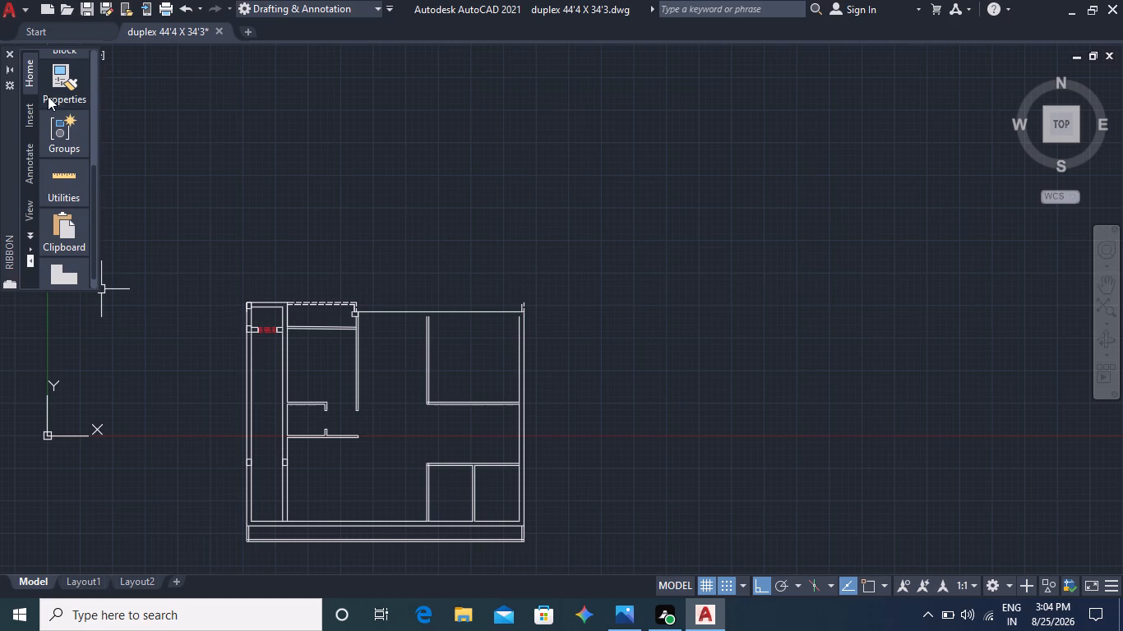
pyautogui.moveTo(7, 210); pyautogui.dragTo(83, 109)
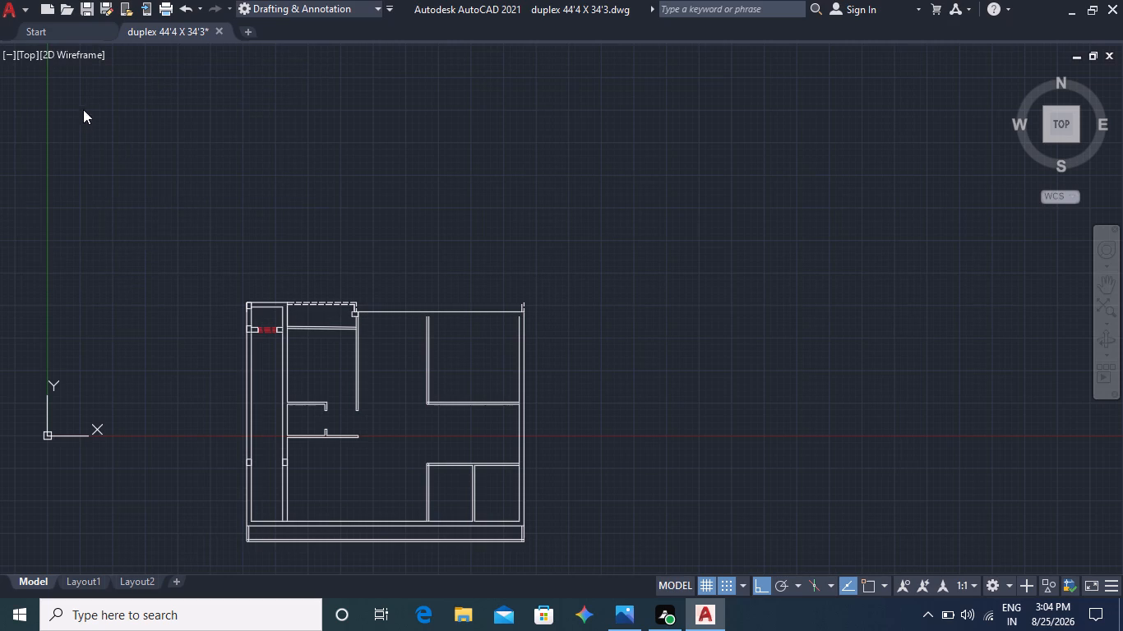
pyautogui.moveTo(83, 109); pyautogui.dragTo(233, 45)
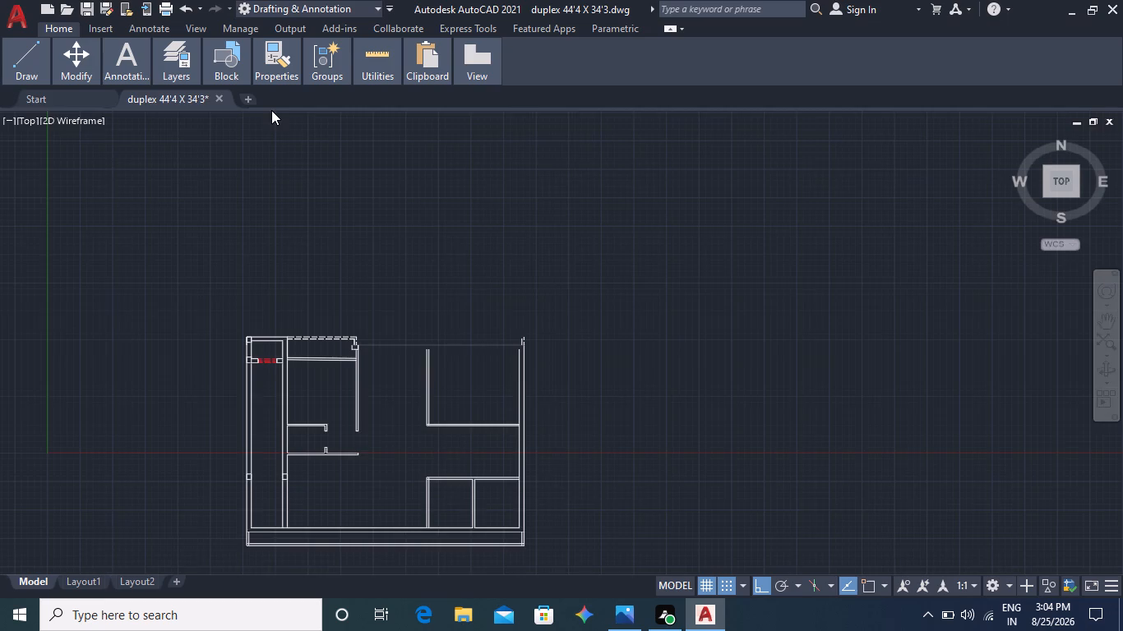
pyautogui.click(52, 25)
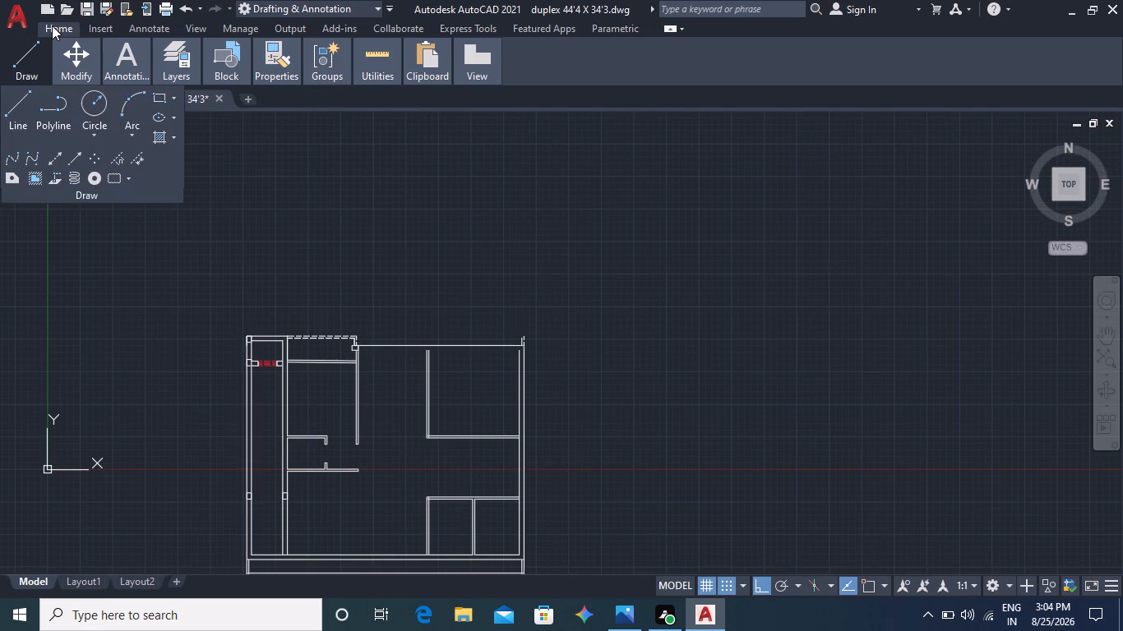
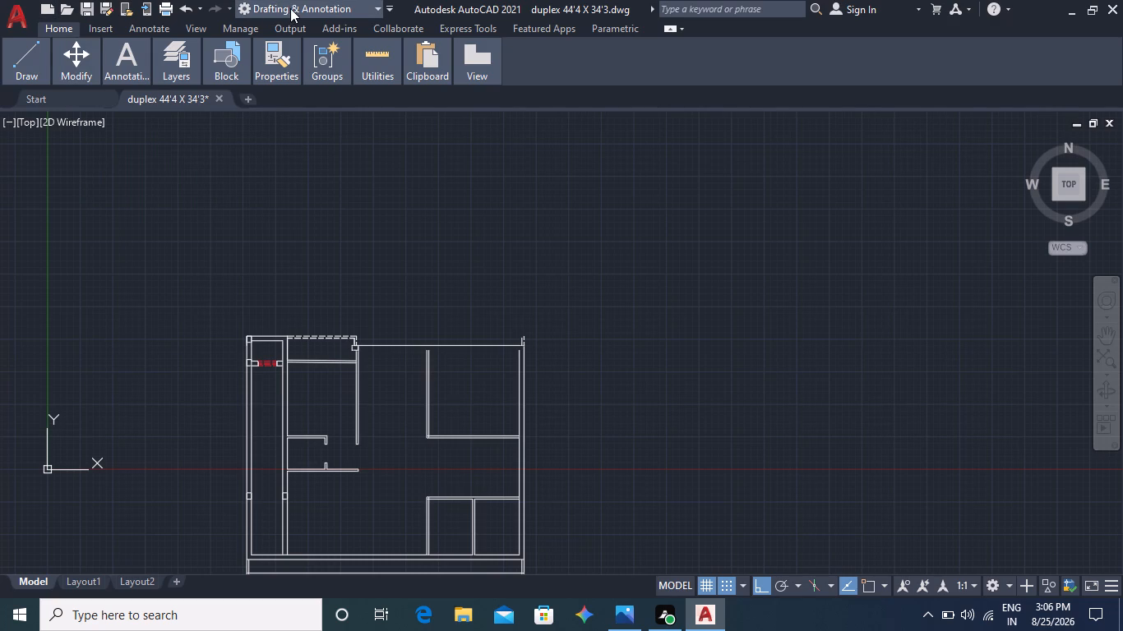
# Switch the ribbon to Featured Apps and minimize it until only the tab names show.
pyautogui.click(574, 21)
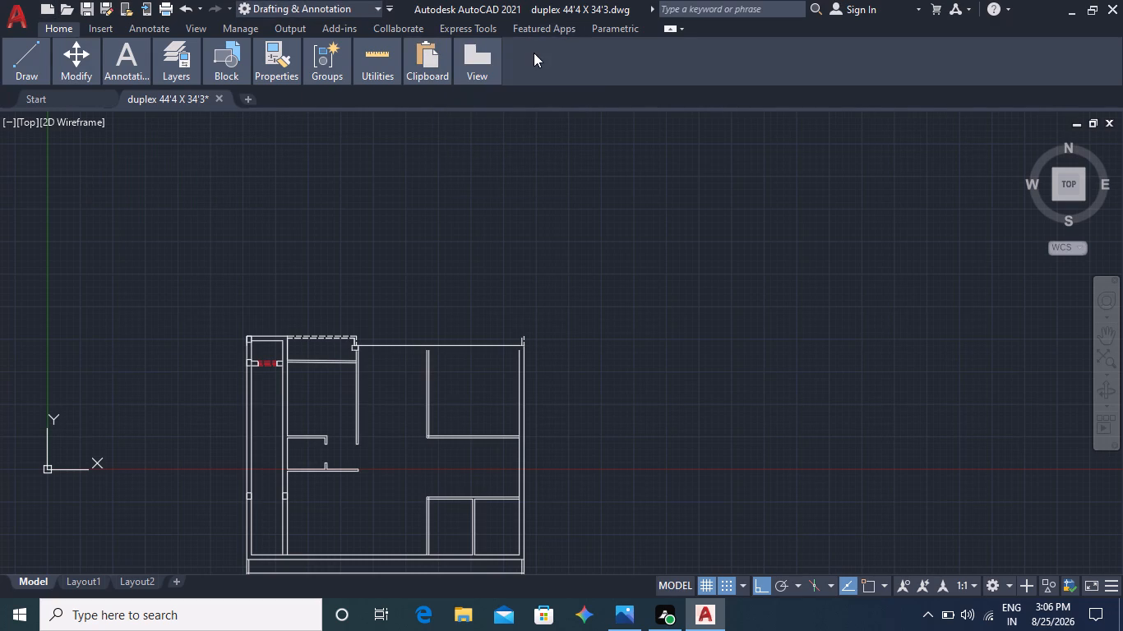
pyautogui.click(550, 31)
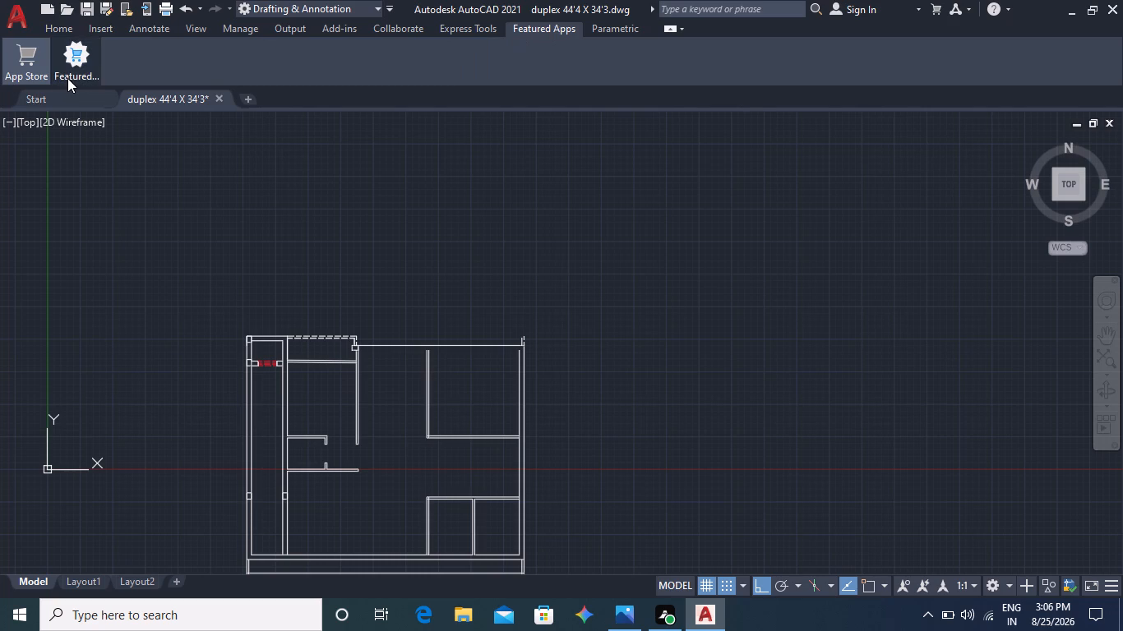
pyautogui.doubleClick(538, 26)
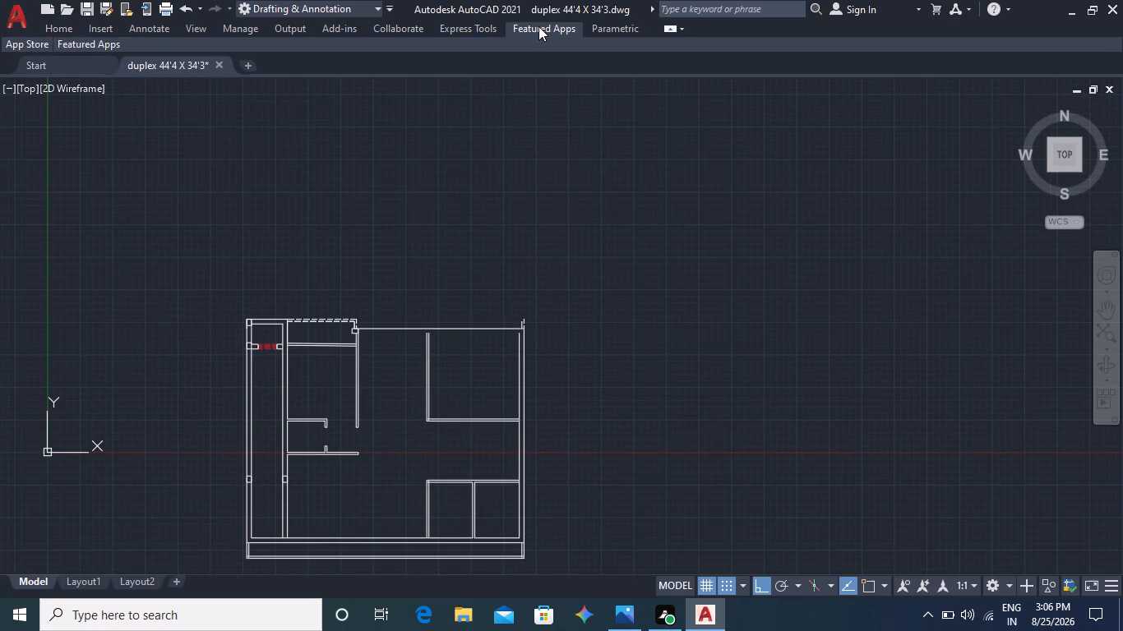
pyautogui.doubleClick(538, 26)
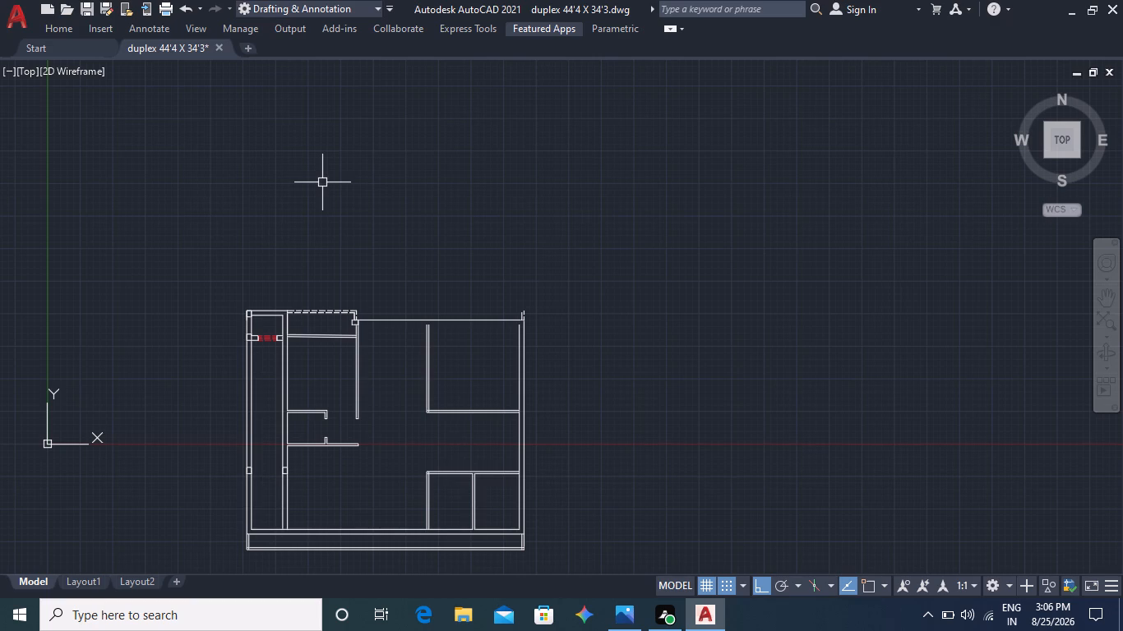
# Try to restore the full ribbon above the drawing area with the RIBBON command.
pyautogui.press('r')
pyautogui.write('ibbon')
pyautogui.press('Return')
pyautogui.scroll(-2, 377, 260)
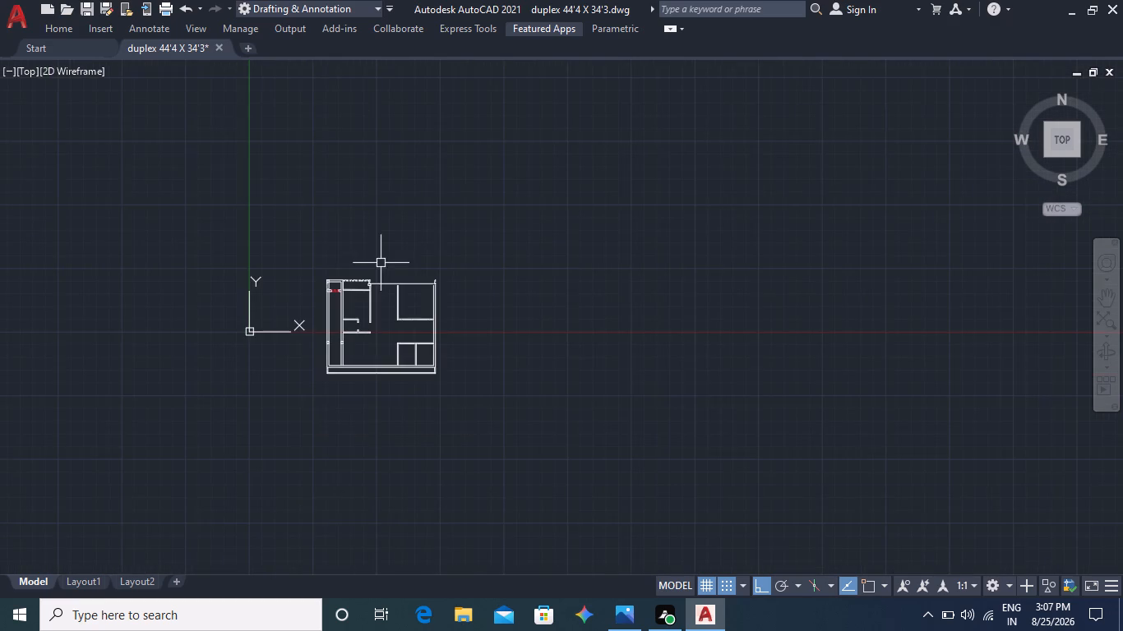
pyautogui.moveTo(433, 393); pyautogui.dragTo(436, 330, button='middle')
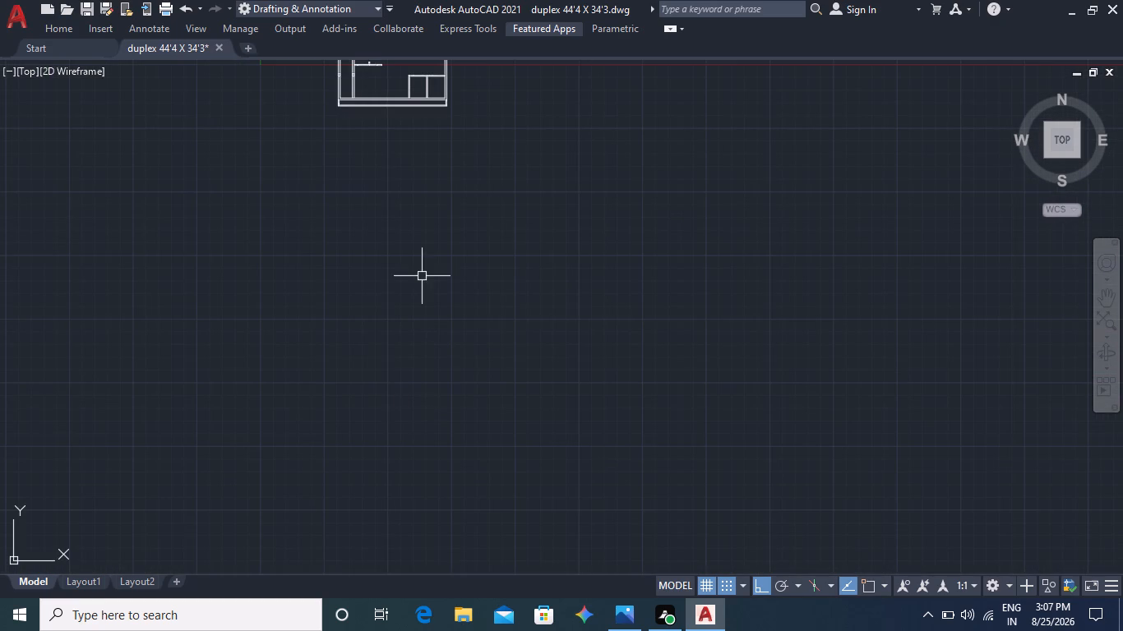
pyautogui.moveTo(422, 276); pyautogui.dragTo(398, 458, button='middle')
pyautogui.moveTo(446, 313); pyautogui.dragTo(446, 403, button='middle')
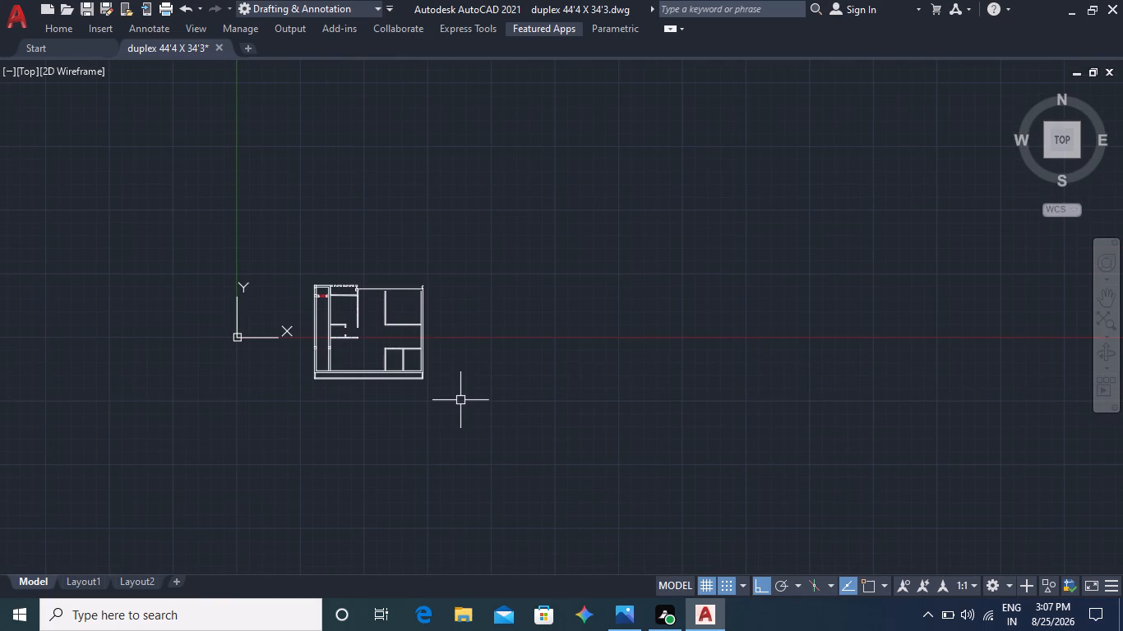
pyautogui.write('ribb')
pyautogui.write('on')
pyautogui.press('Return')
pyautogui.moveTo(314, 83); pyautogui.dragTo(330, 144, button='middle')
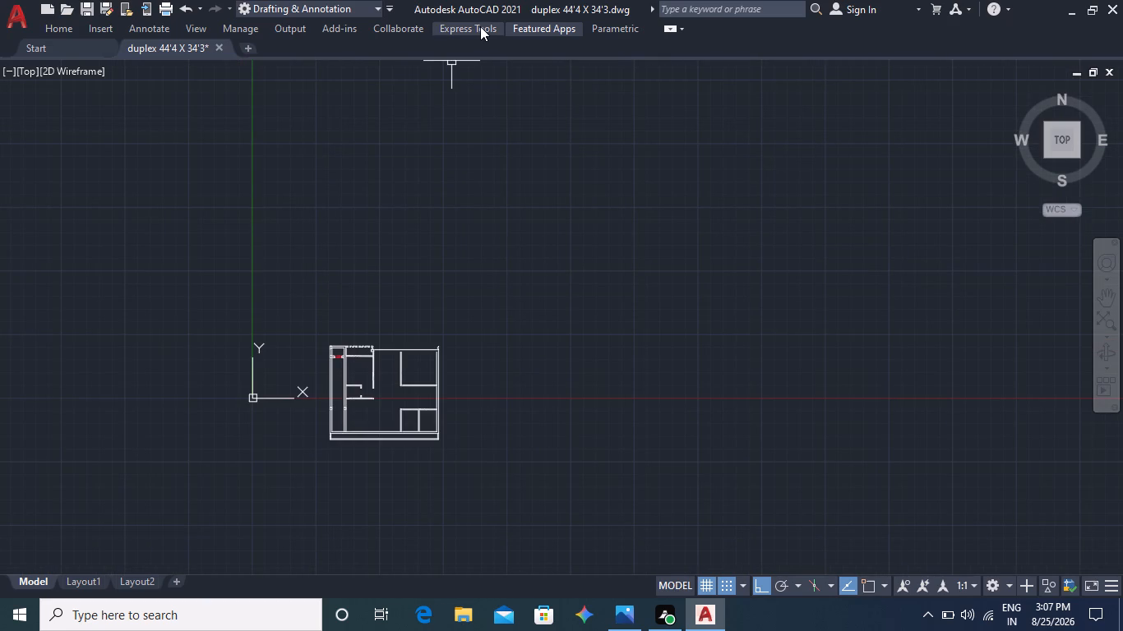
# Look through the ribbon's tool sets from Express Tools back to Home, and check the list of available workspaces.
pyautogui.click(480, 26)
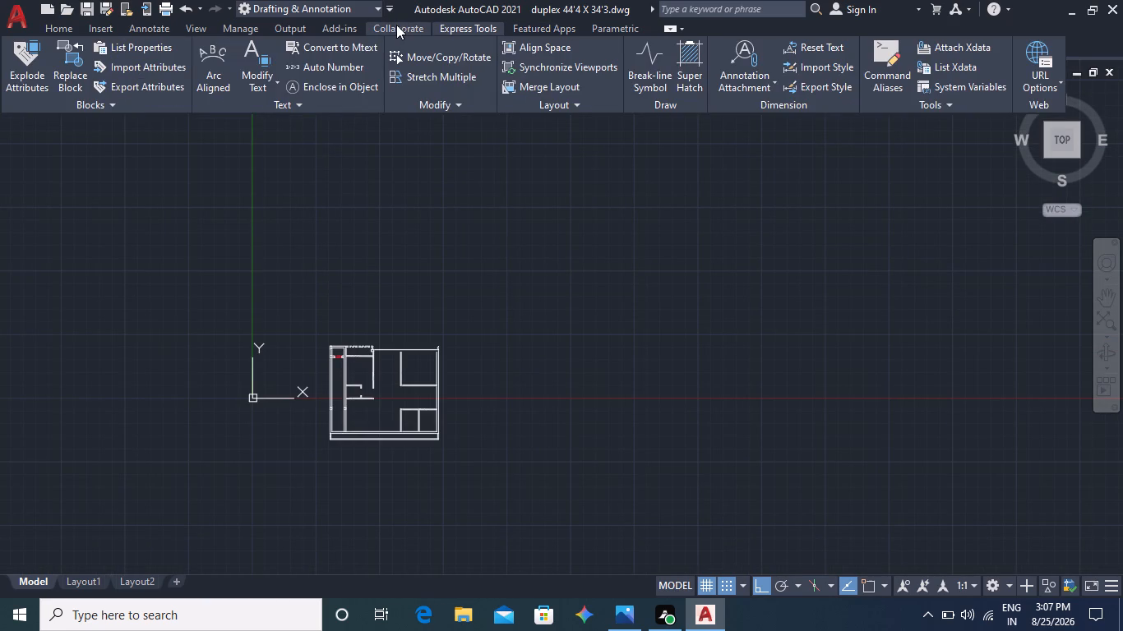
pyautogui.click(396, 25)
pyautogui.click(349, 22)
pyautogui.click(273, 25)
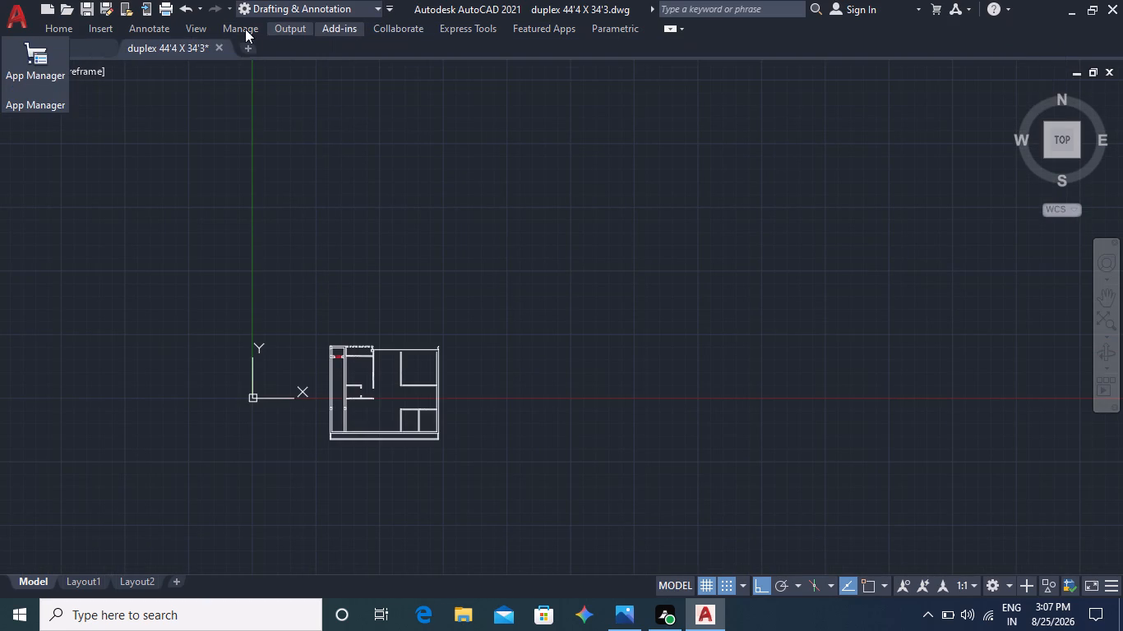
pyautogui.click(243, 29)
pyautogui.click(187, 25)
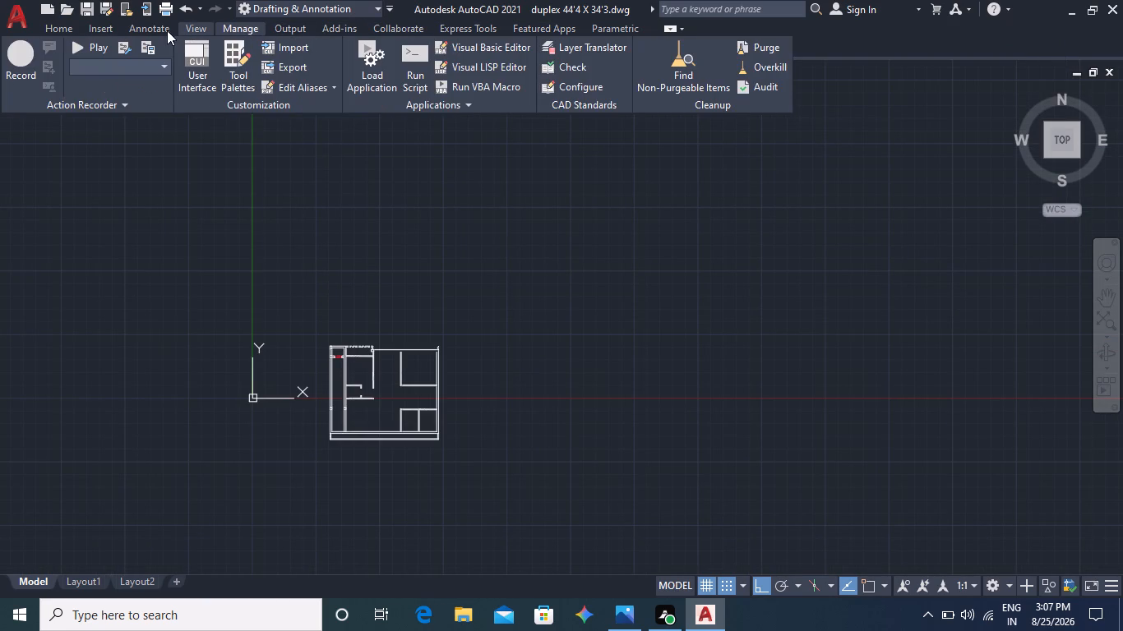
pyautogui.click(156, 27)
pyautogui.click(105, 30)
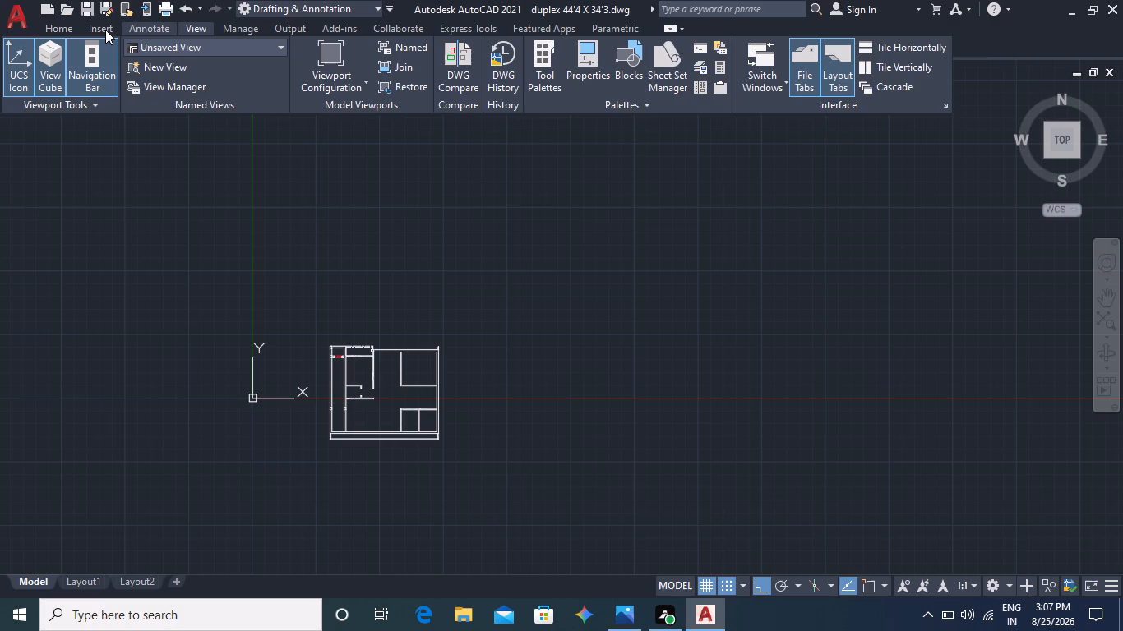
pyautogui.click(62, 28)
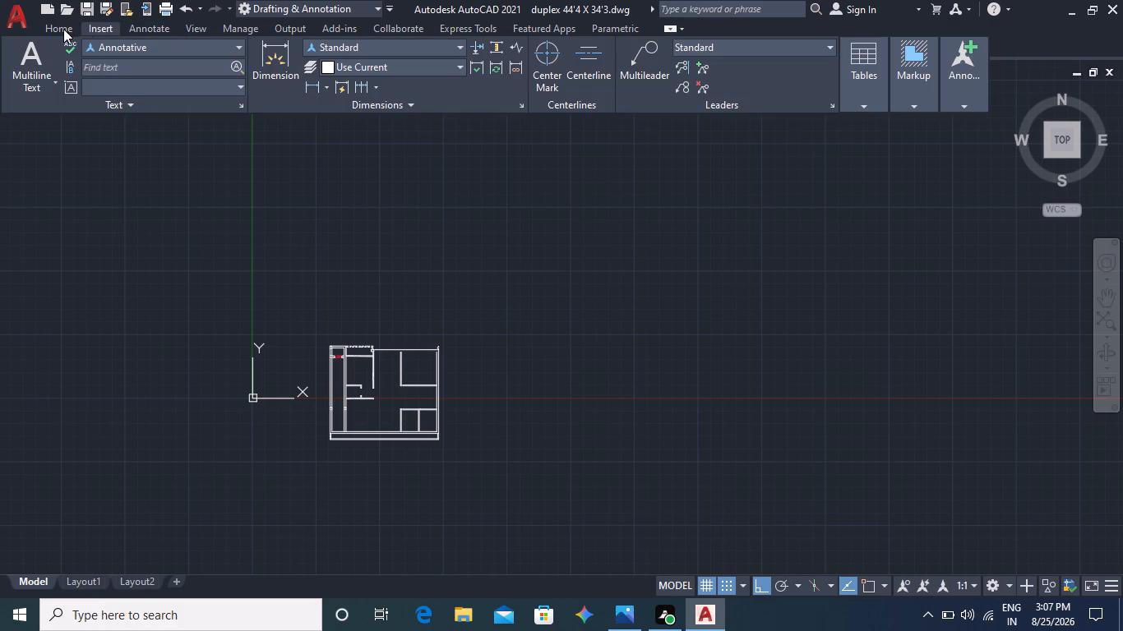
pyautogui.click(62, 20)
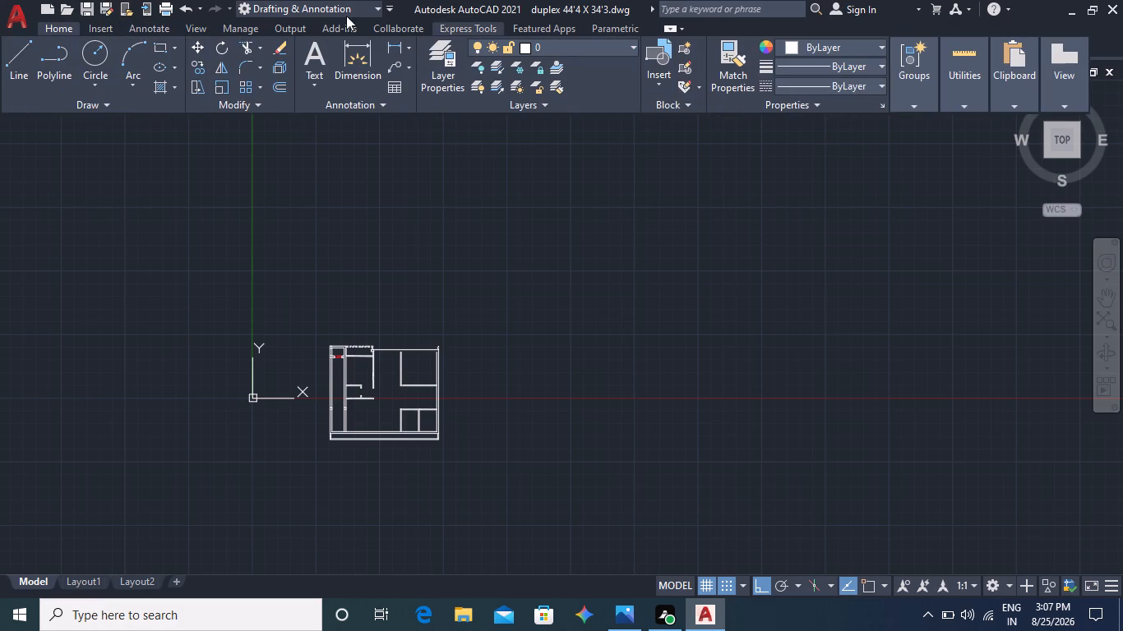
pyautogui.click(317, 5)
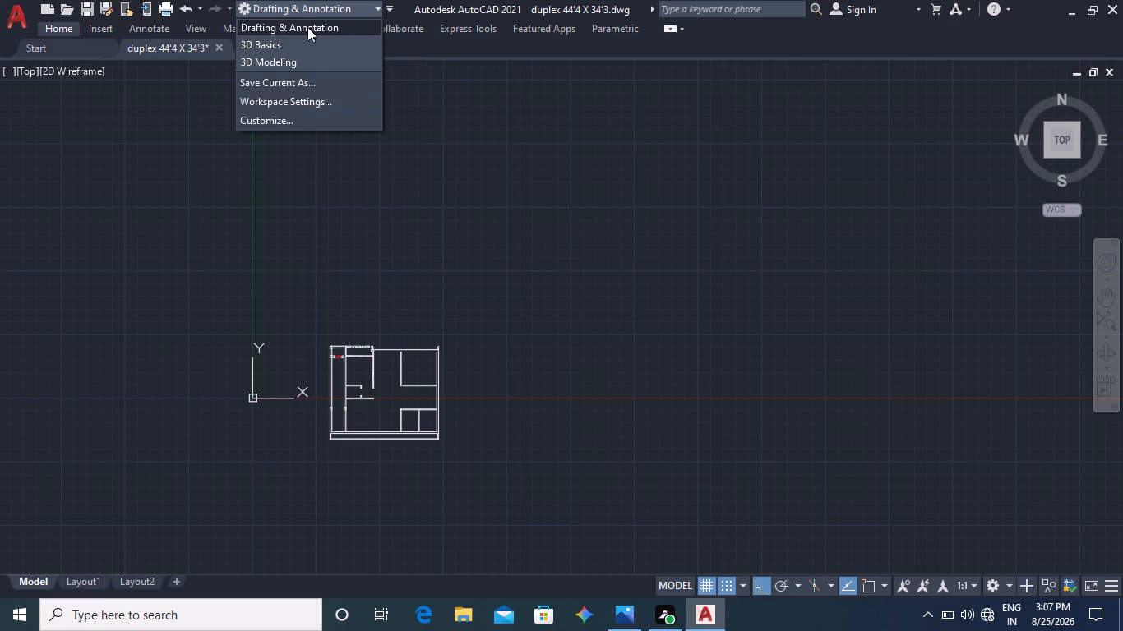
# Undo the recent actions in the drawing as far back as the undo history allows.
pyautogui.click(183, 12)
pyautogui.click(183, 12)
pyautogui.click(183, 12)
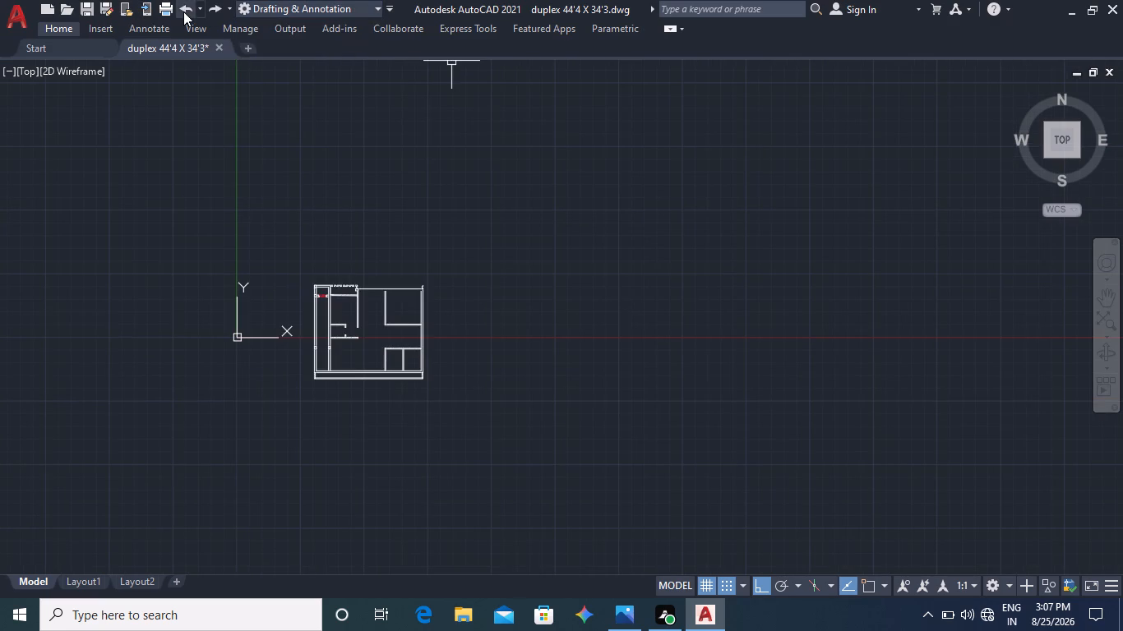
pyautogui.click(183, 12)
pyautogui.click(183, 12)
pyautogui.tripleClick(183, 12)
pyautogui.tripleClick(183, 12)
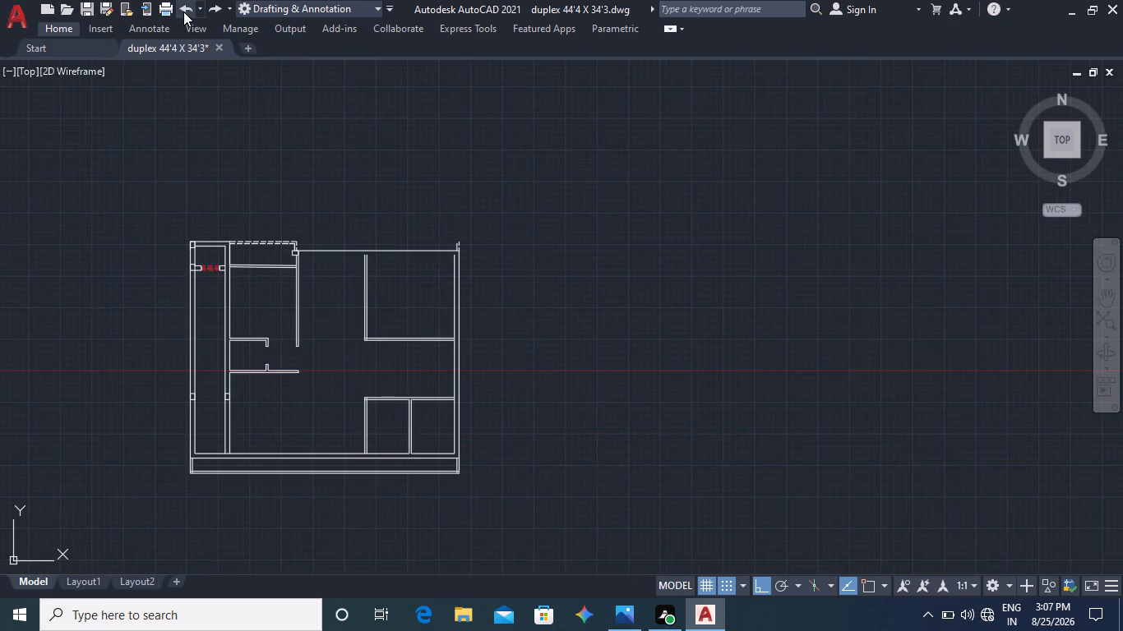
pyautogui.doubleClick(183, 12)
pyautogui.click(183, 12)
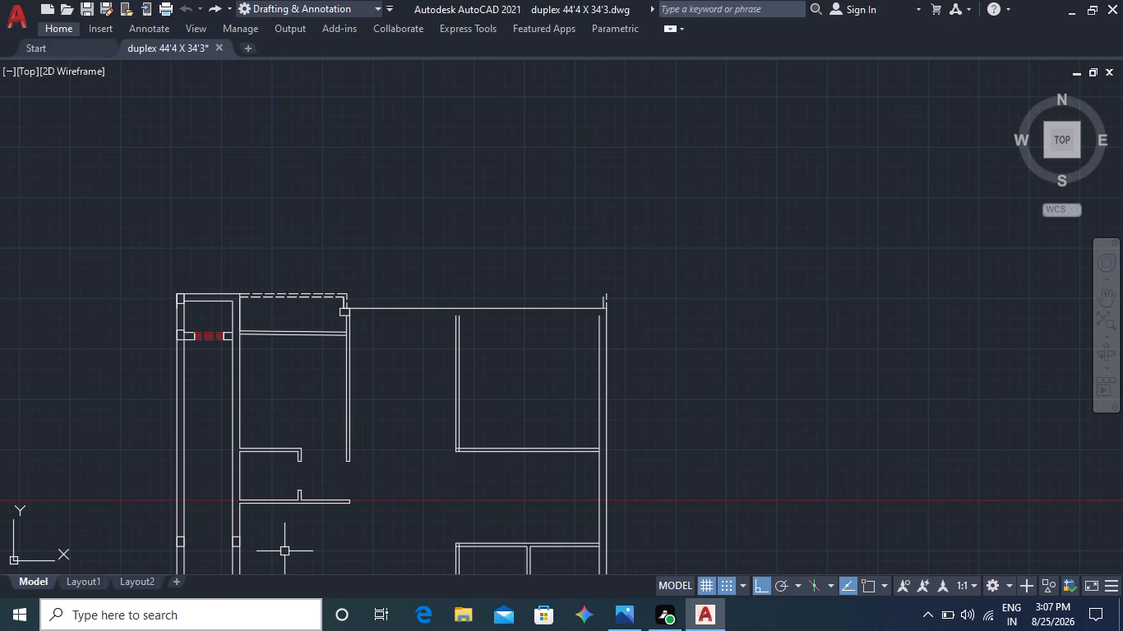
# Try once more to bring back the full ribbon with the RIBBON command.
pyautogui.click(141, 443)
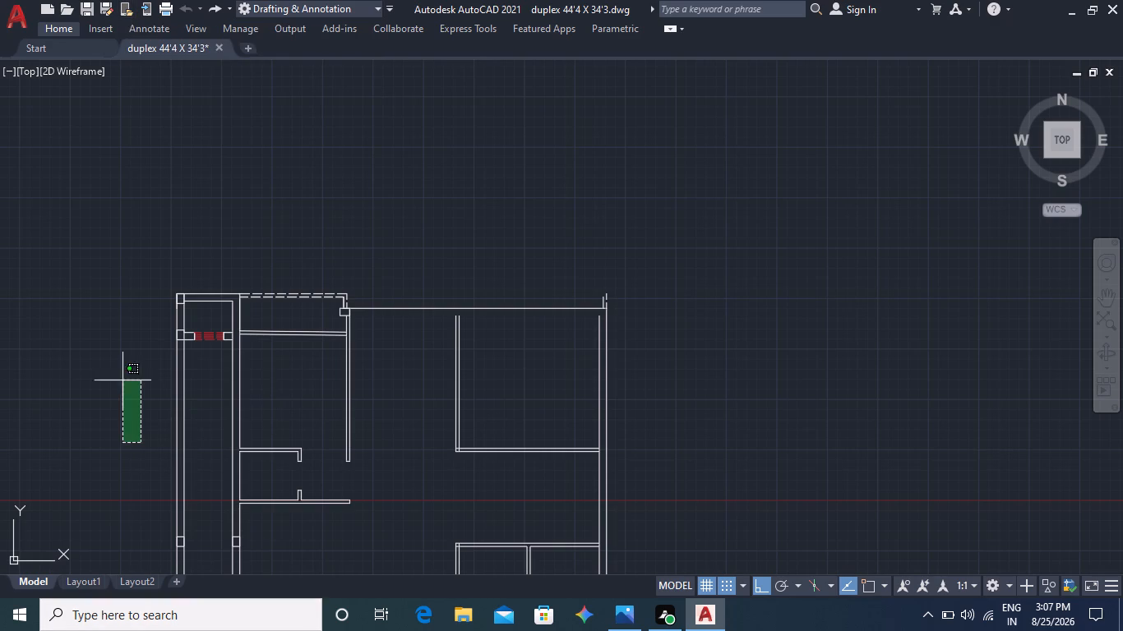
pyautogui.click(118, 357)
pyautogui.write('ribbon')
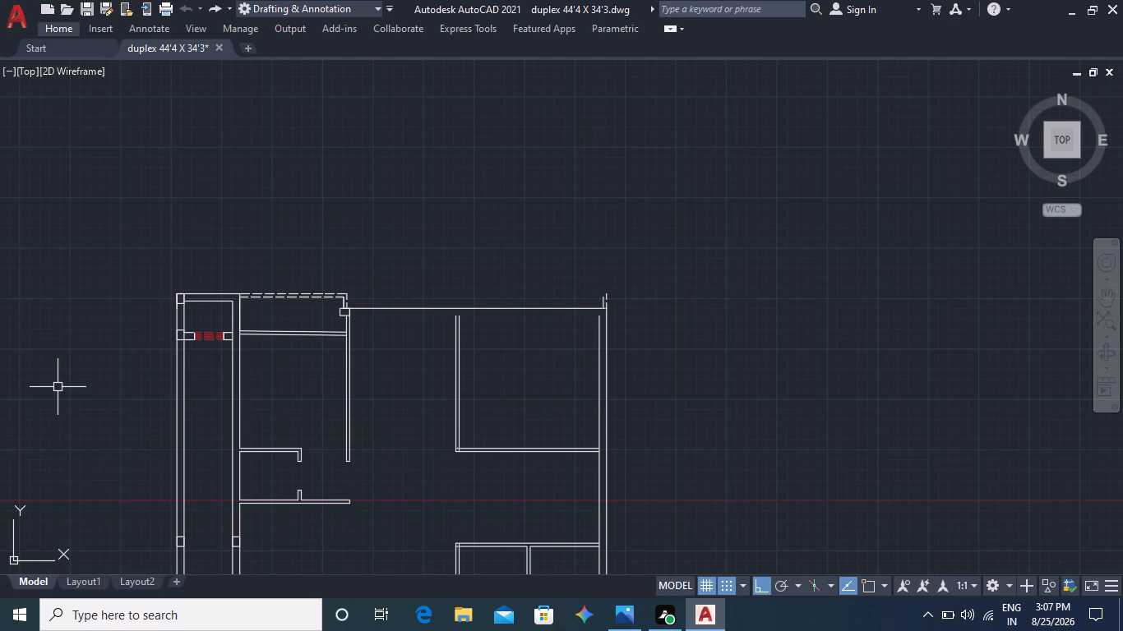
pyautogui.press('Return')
# Close the duplex drawing and exit AutoCAD.
pyautogui.click(1106, 5)
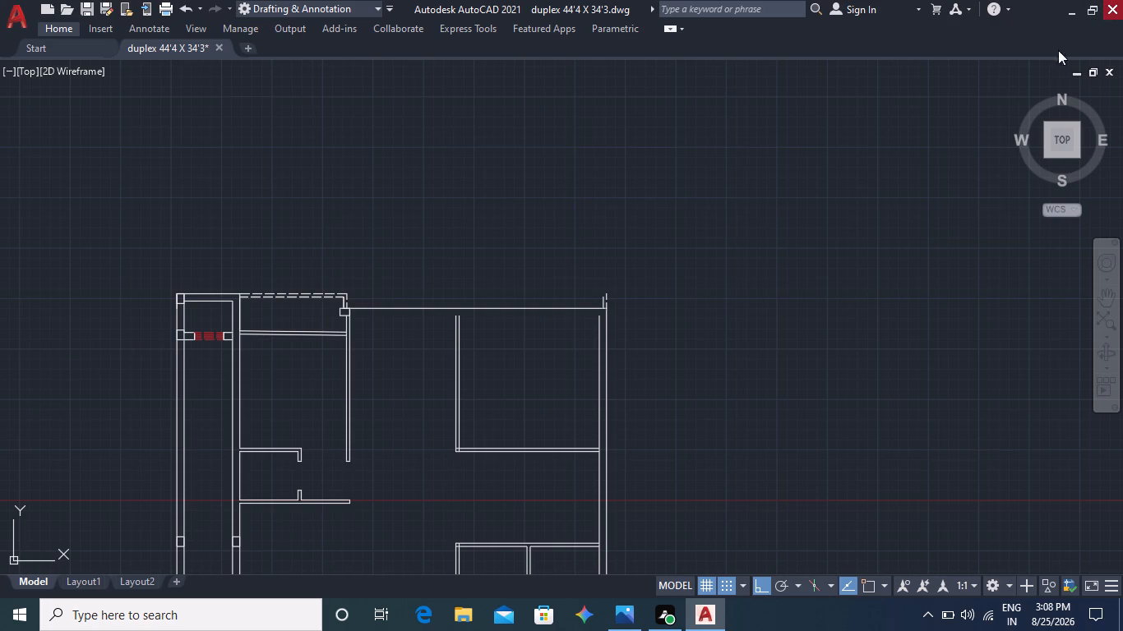
pyautogui.click(546, 335)
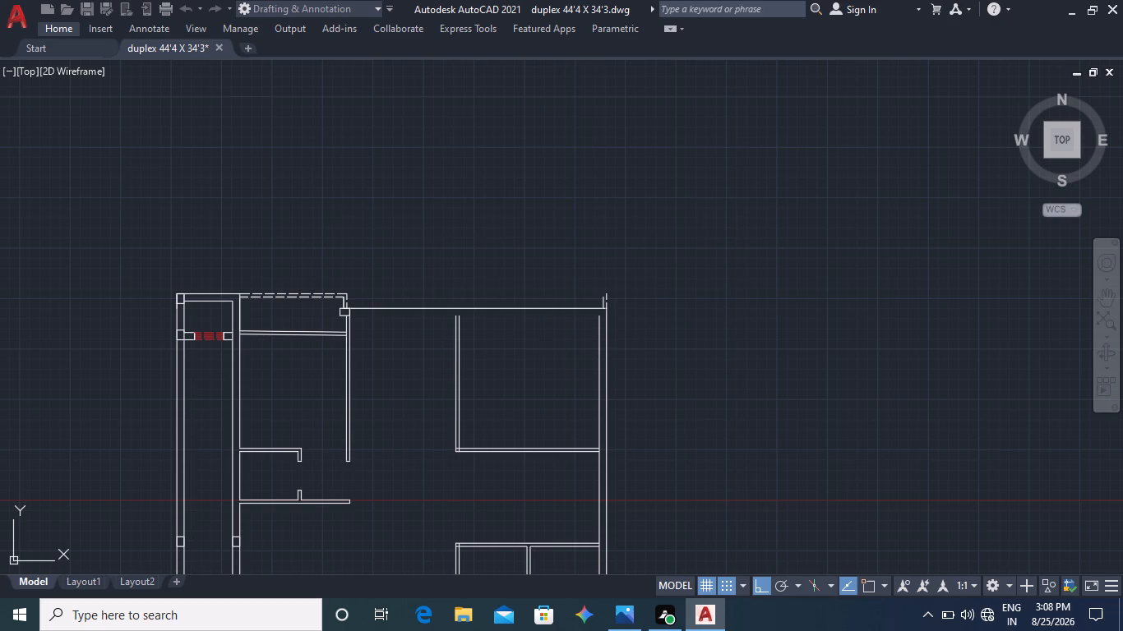
pyautogui.click(1102, 1)
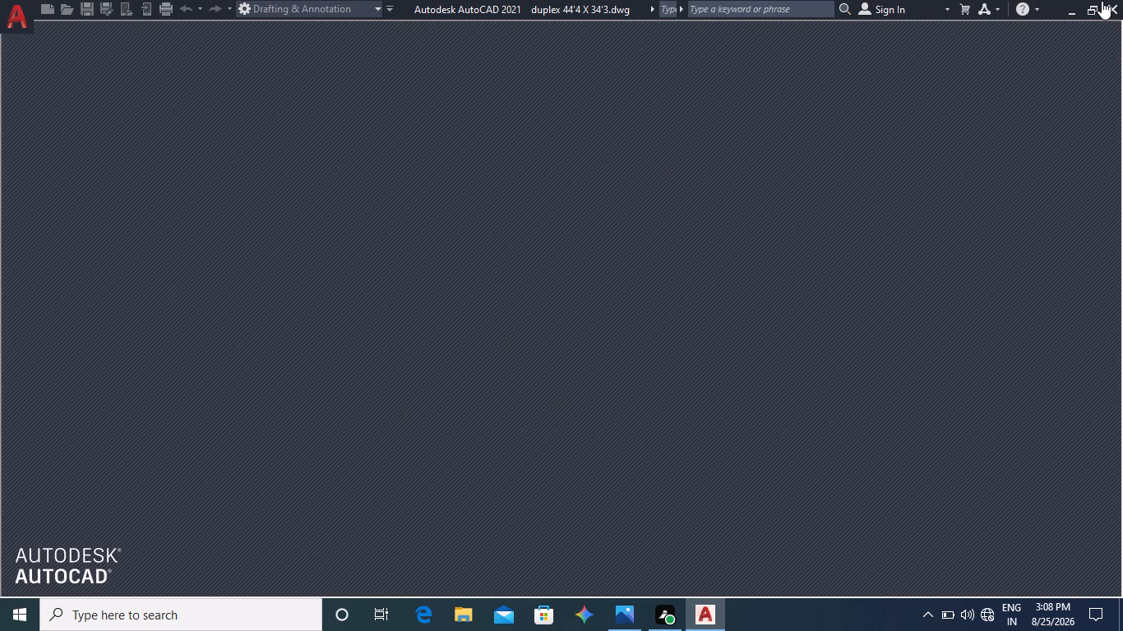
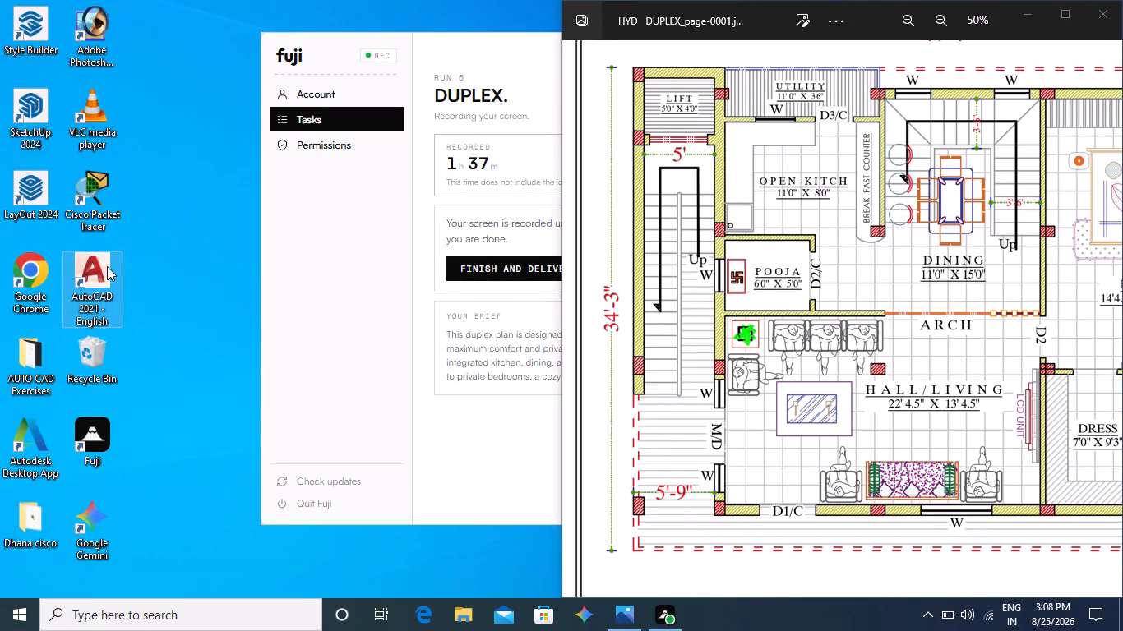
# Launch AutoCAD 2021 again from the desktop and bring its loading window to the front.
pyautogui.rightClick(90, 270)
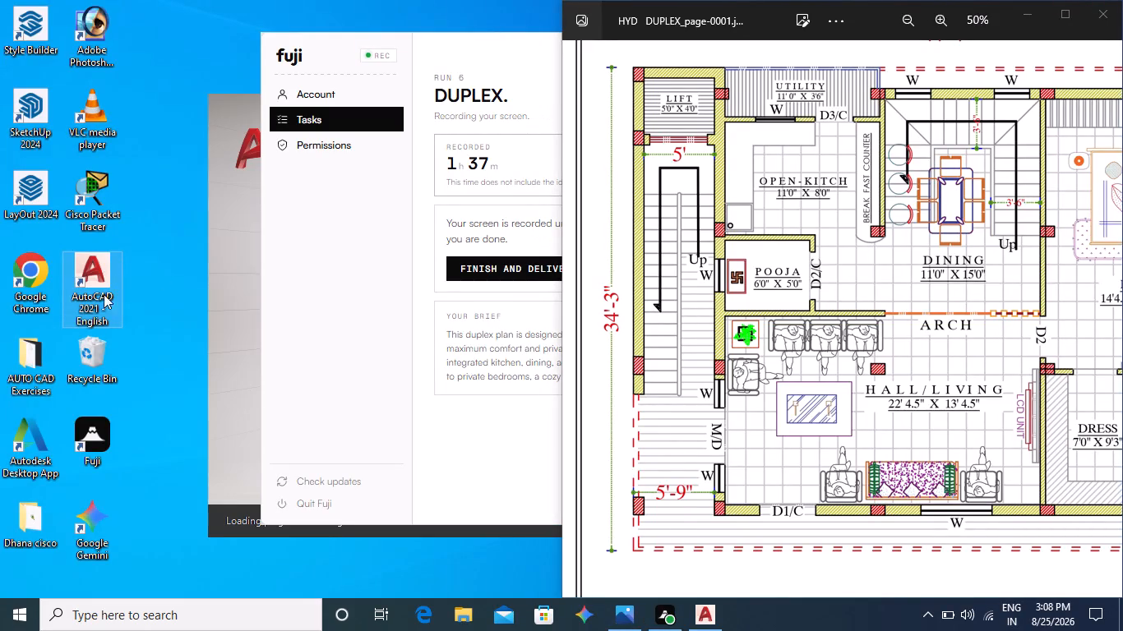
pyautogui.rightClick(95, 261)
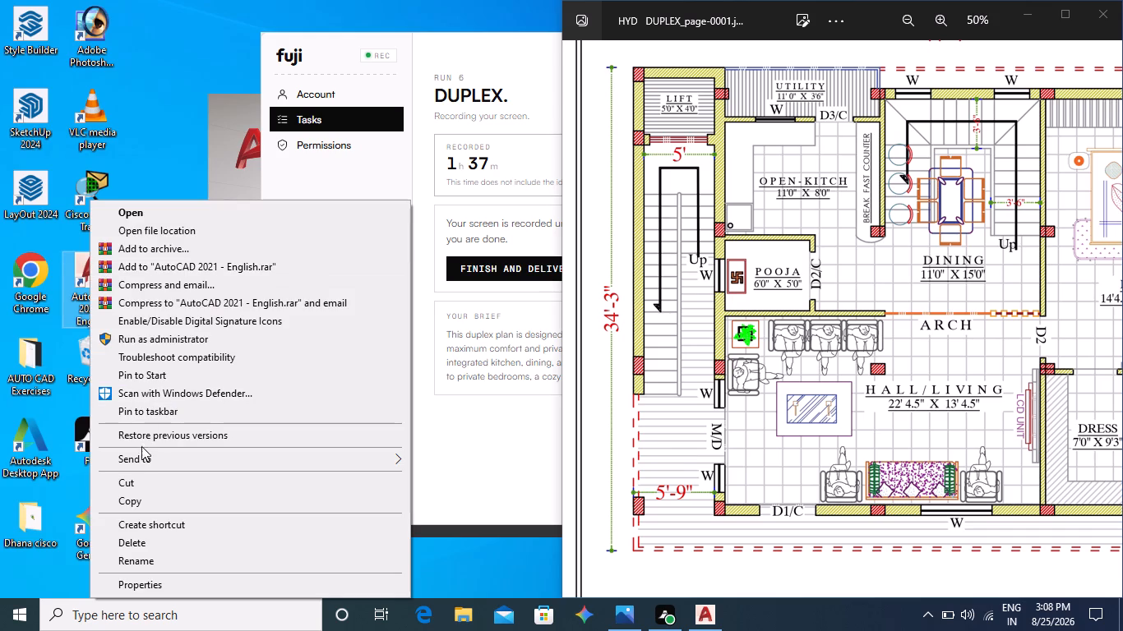
pyautogui.click(158, 179)
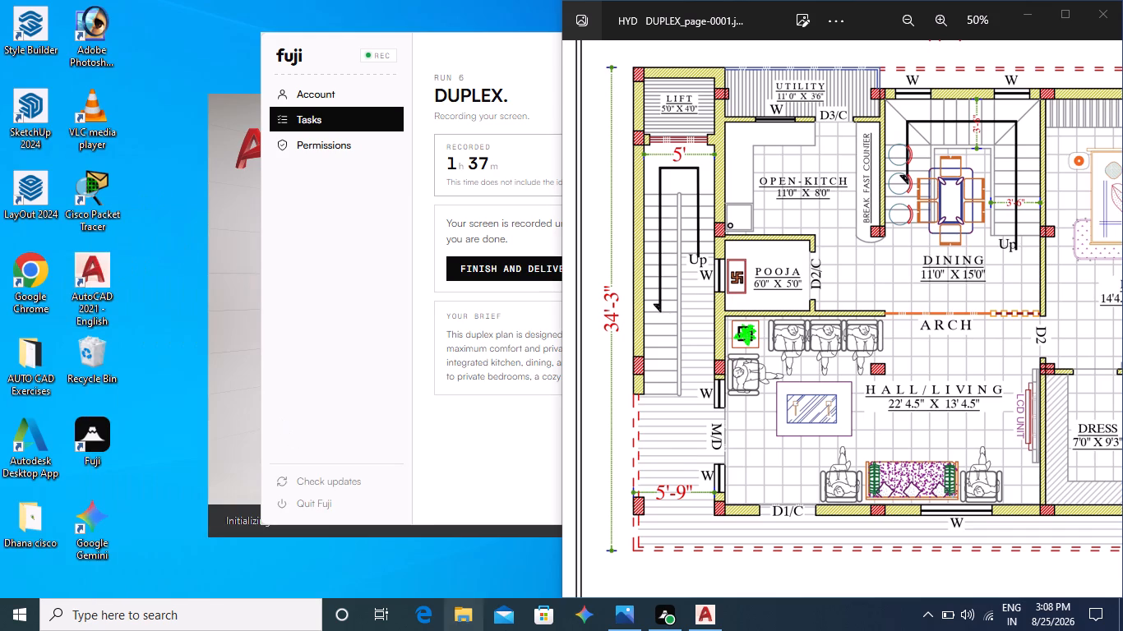
pyautogui.click(726, 630)
pyautogui.click(713, 618)
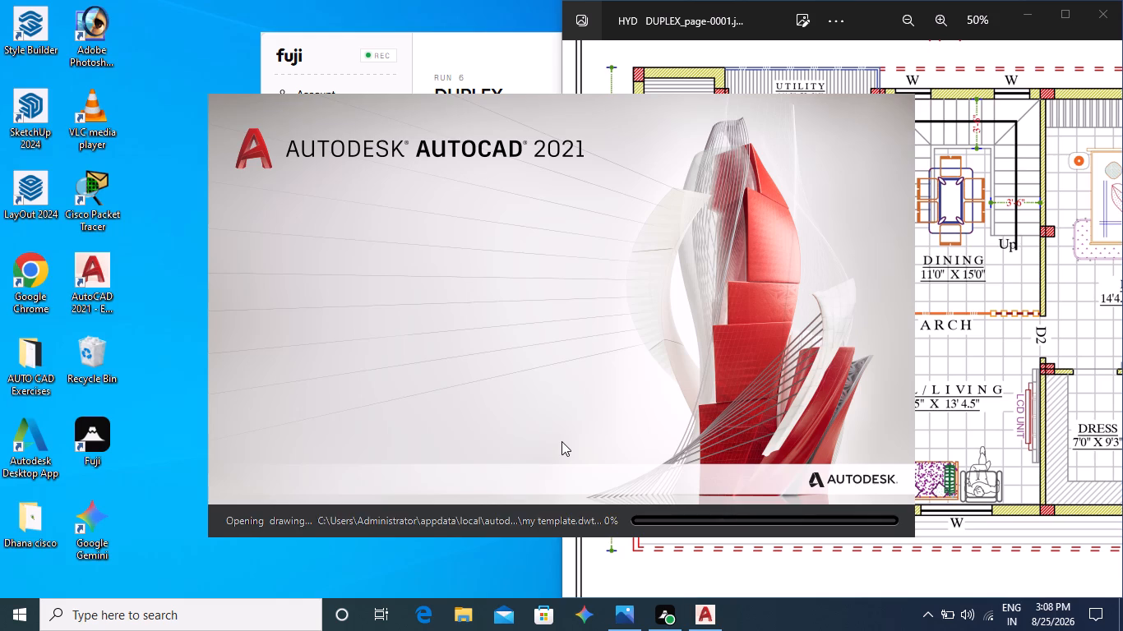
# Open the recent drawing duplex 44'4 X 34'3.
pyautogui.scroll(2, 561, 441)
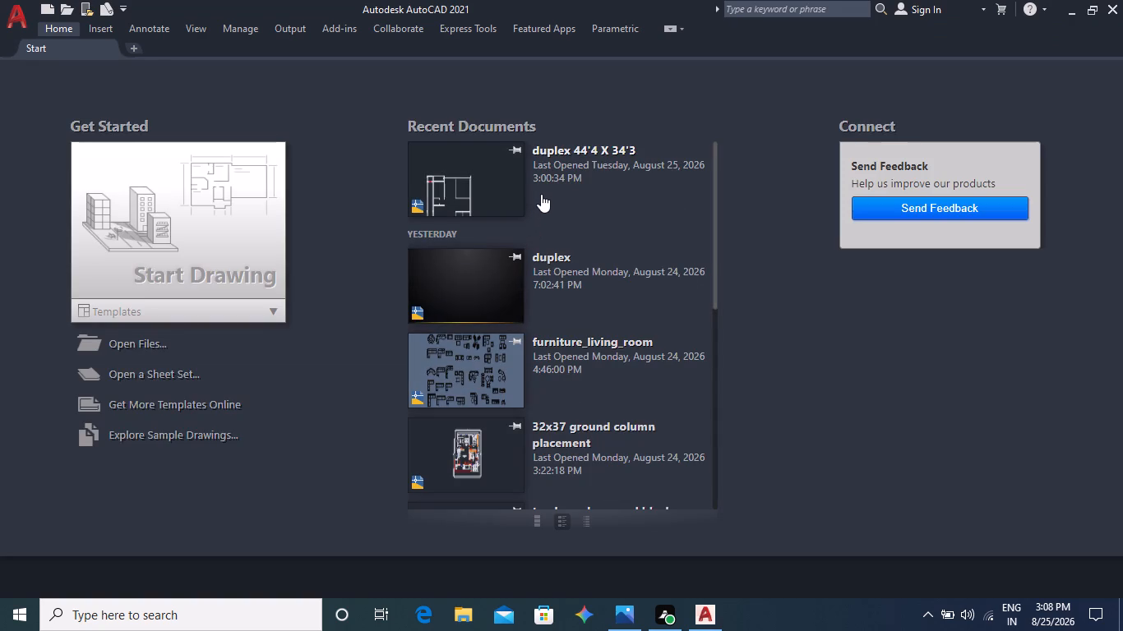
pyautogui.click(538, 181)
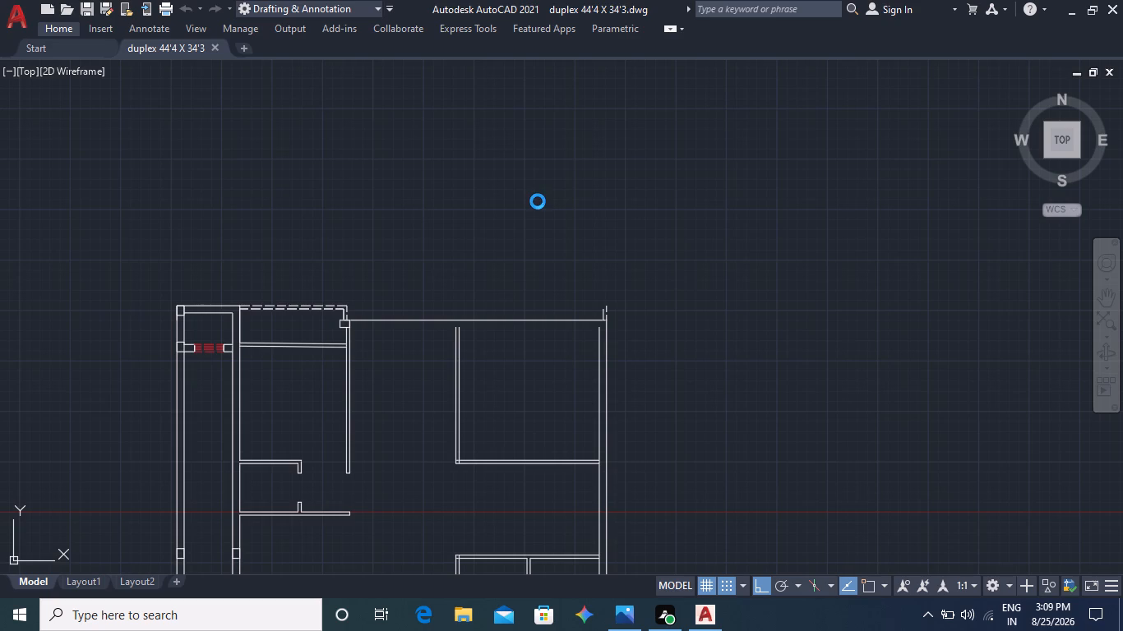
# Restore the full ribbon so that the Home tools stay permanently displayed above the drawing.
pyautogui.moveTo(409, 265); pyautogui.dragTo(436, 219, button='middle')
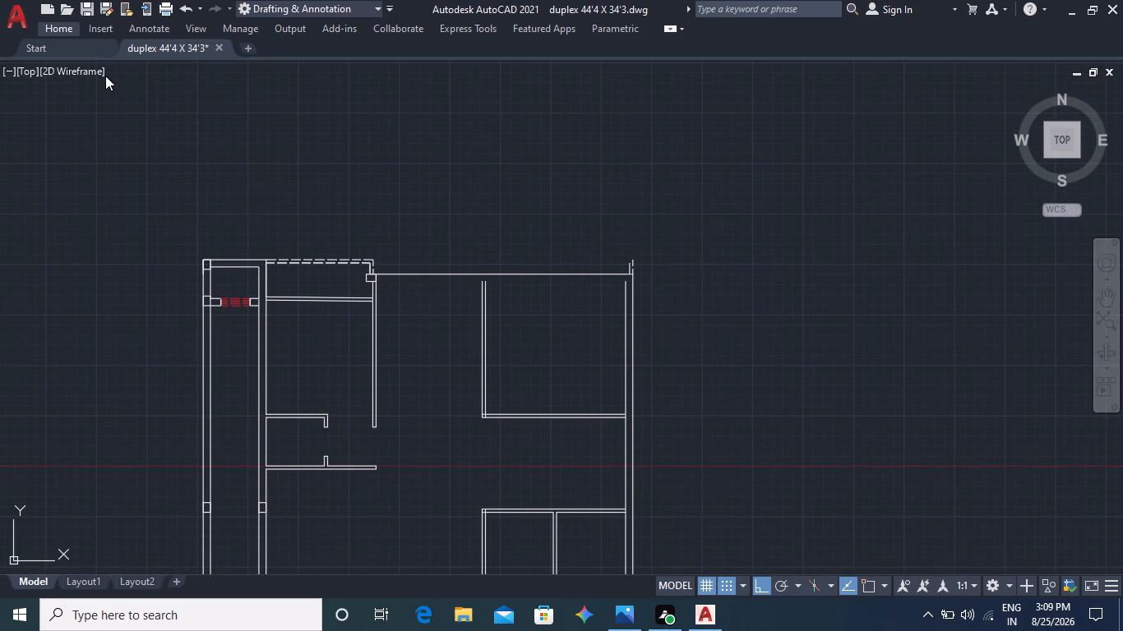
pyautogui.click(55, 27)
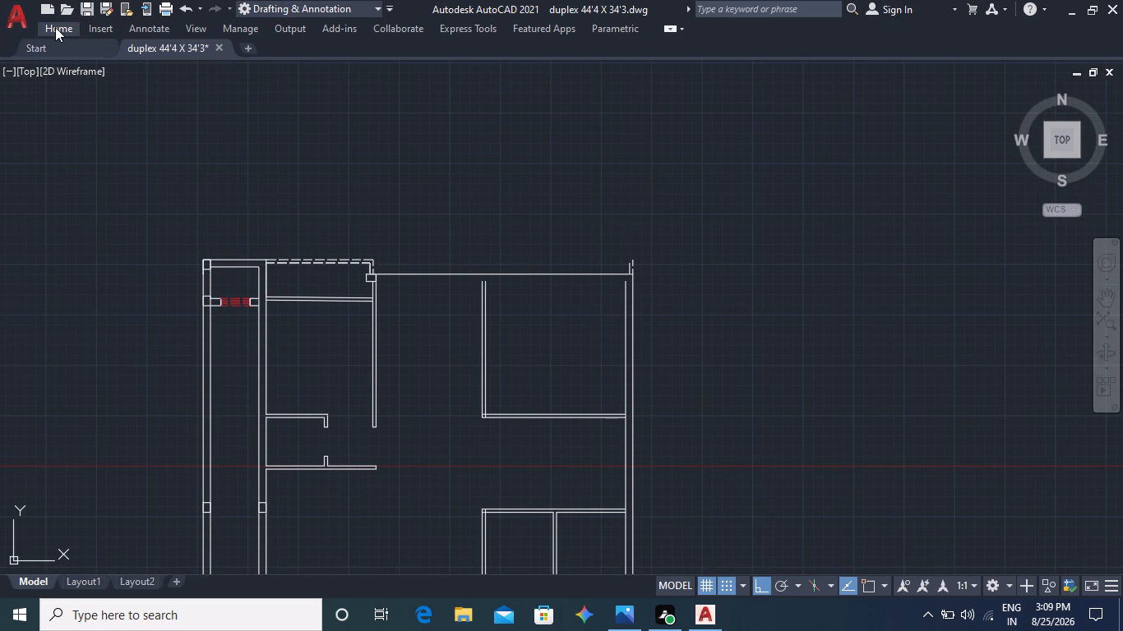
pyautogui.click(63, 30)
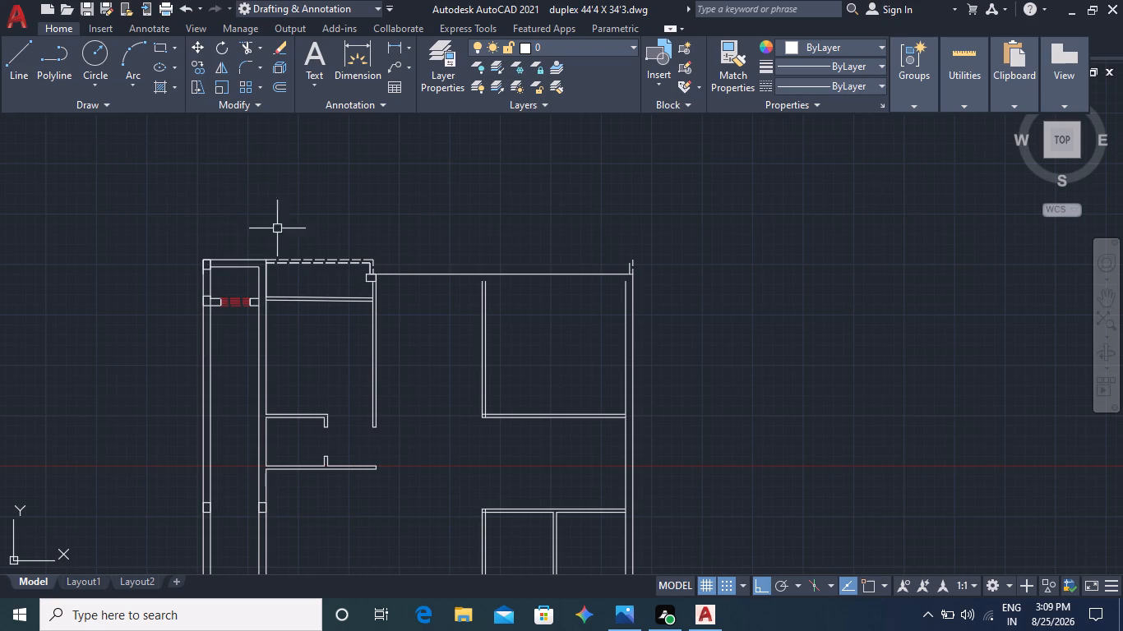
pyautogui.moveTo(357, 233); pyautogui.dragTo(349, 194, button='middle')
pyautogui.click(62, 30)
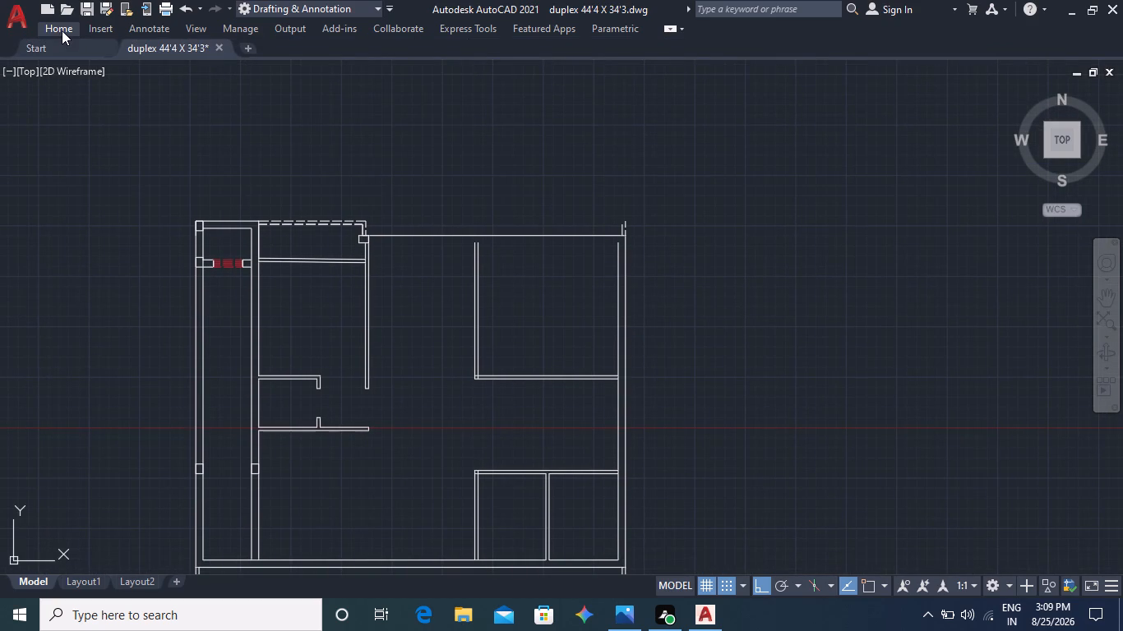
pyautogui.click(7, 60)
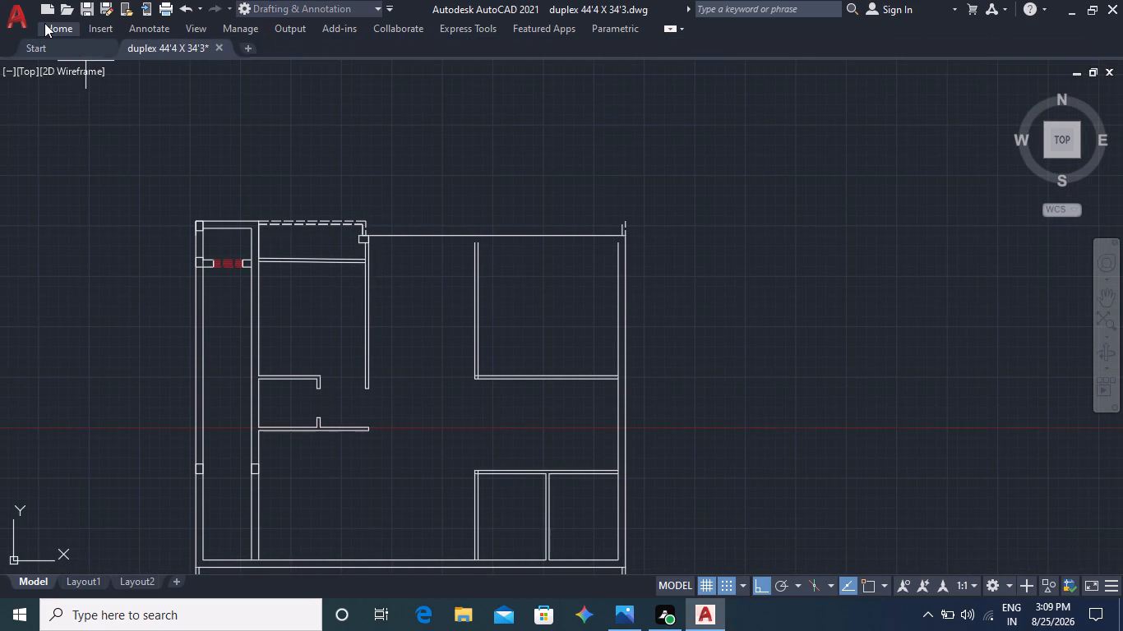
pyautogui.click(49, 23)
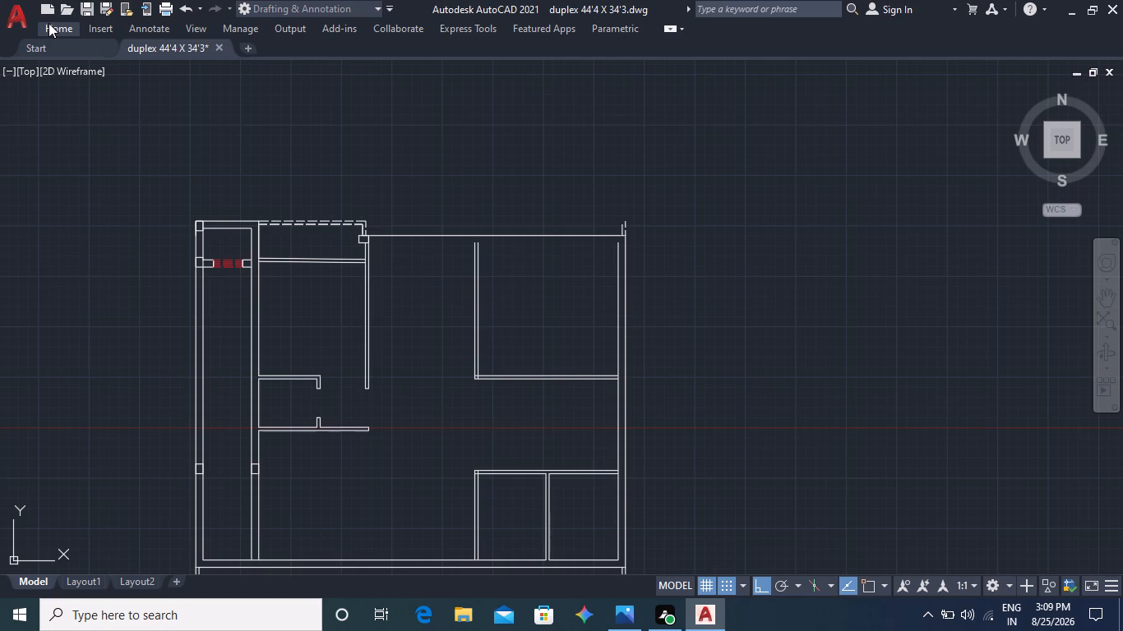
pyautogui.rightClick(49, 23)
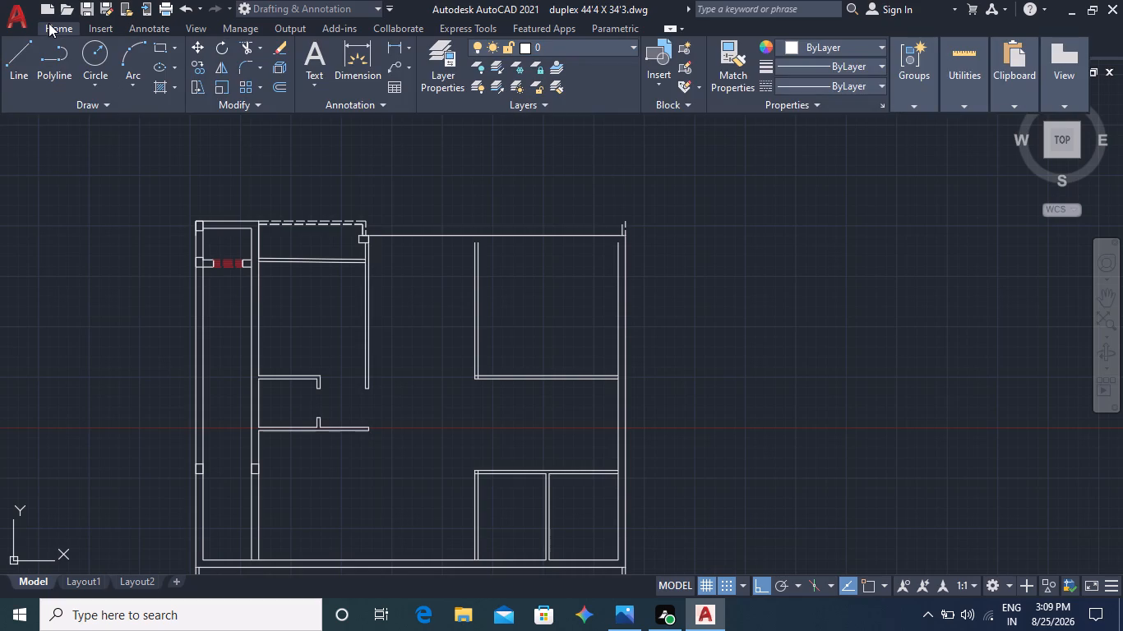
pyautogui.doubleClick(49, 23)
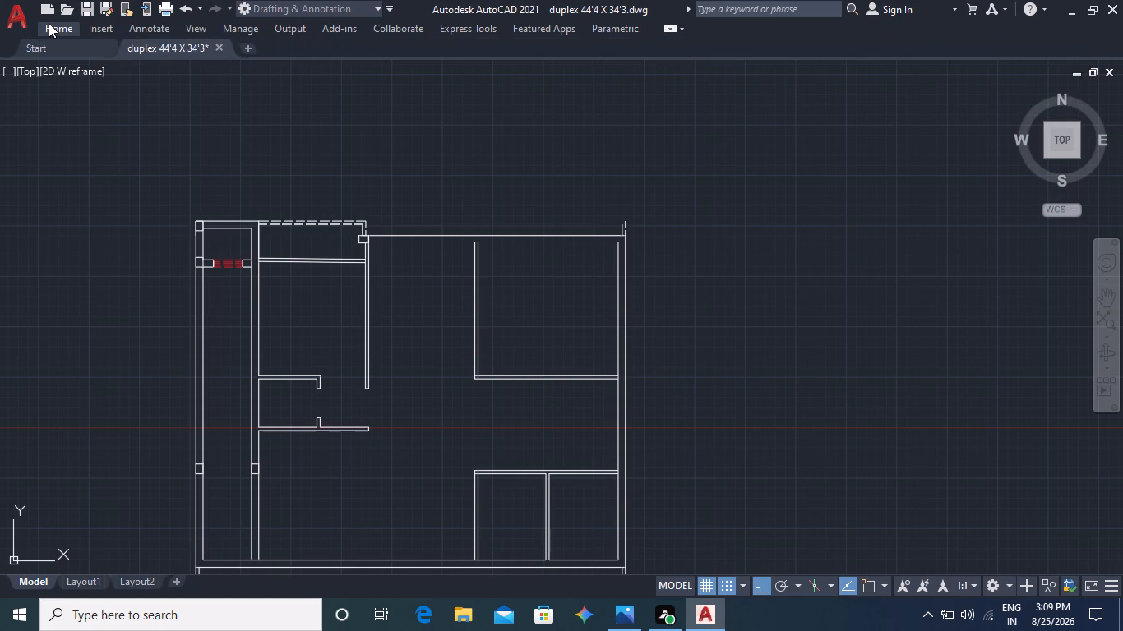
pyautogui.click(49, 23)
pyautogui.click(53, 31)
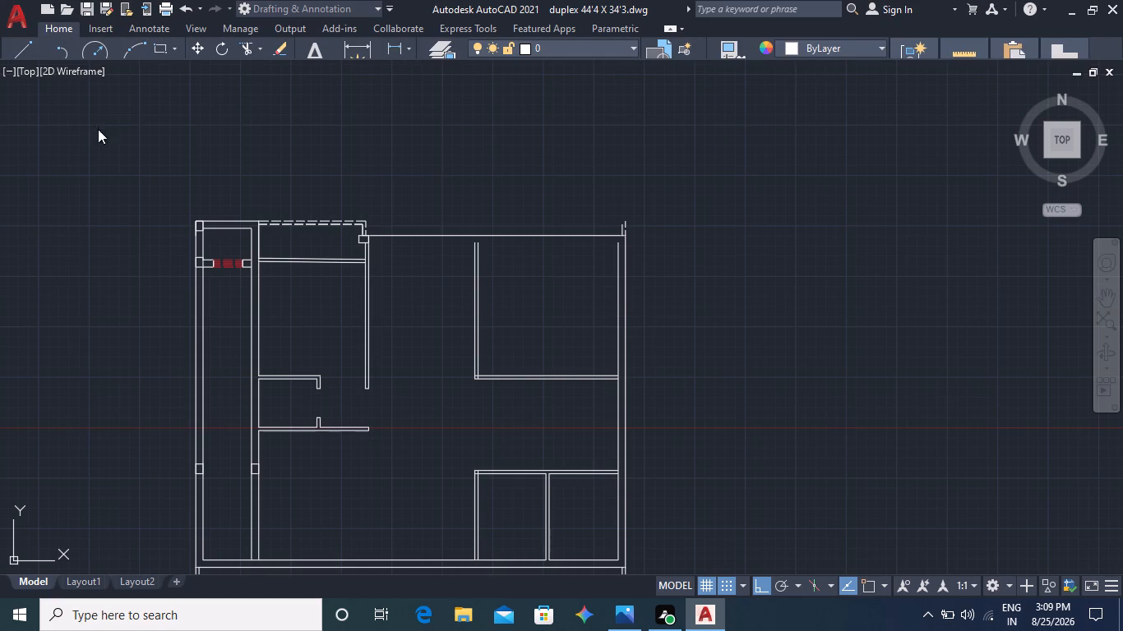
pyautogui.click(61, 26)
pyautogui.press('Escape')
pyautogui.press('Escape')
pyautogui.press('Escape')
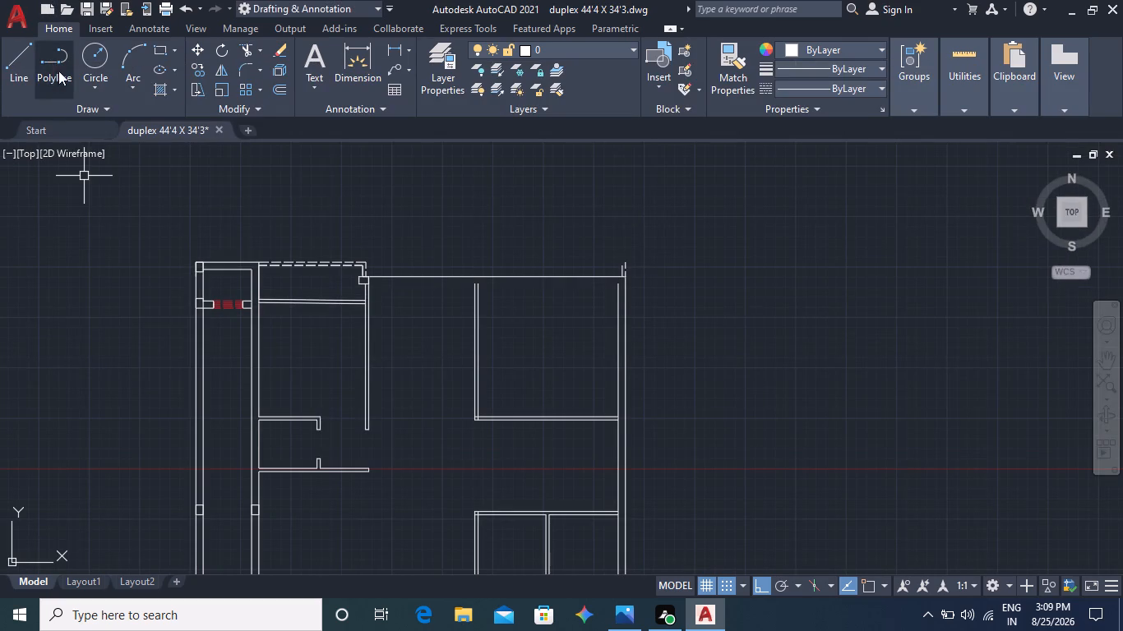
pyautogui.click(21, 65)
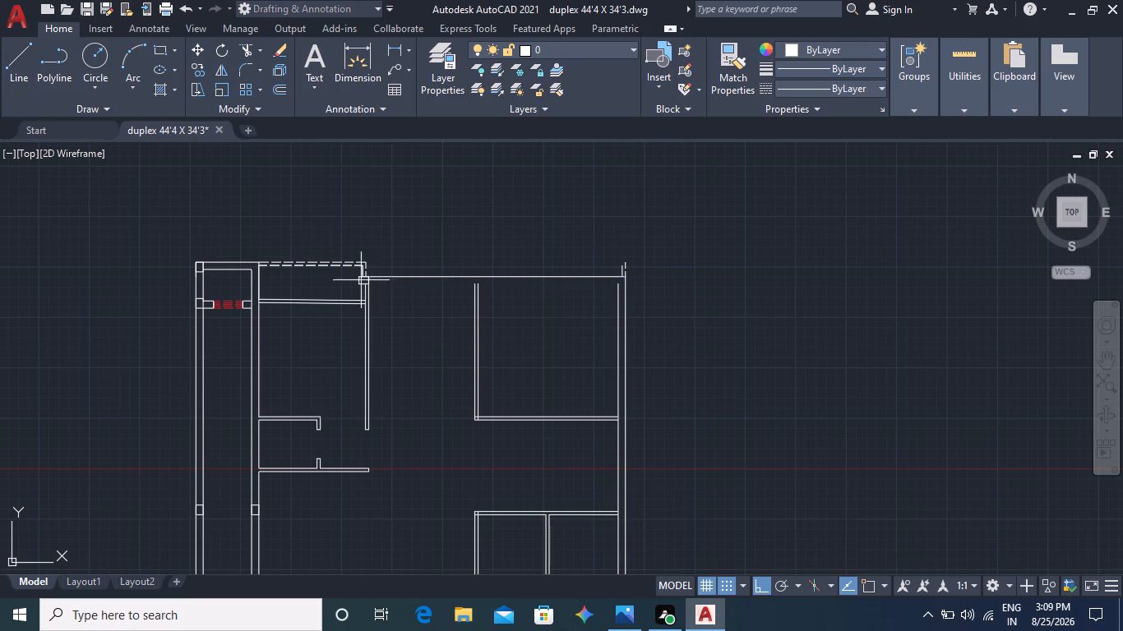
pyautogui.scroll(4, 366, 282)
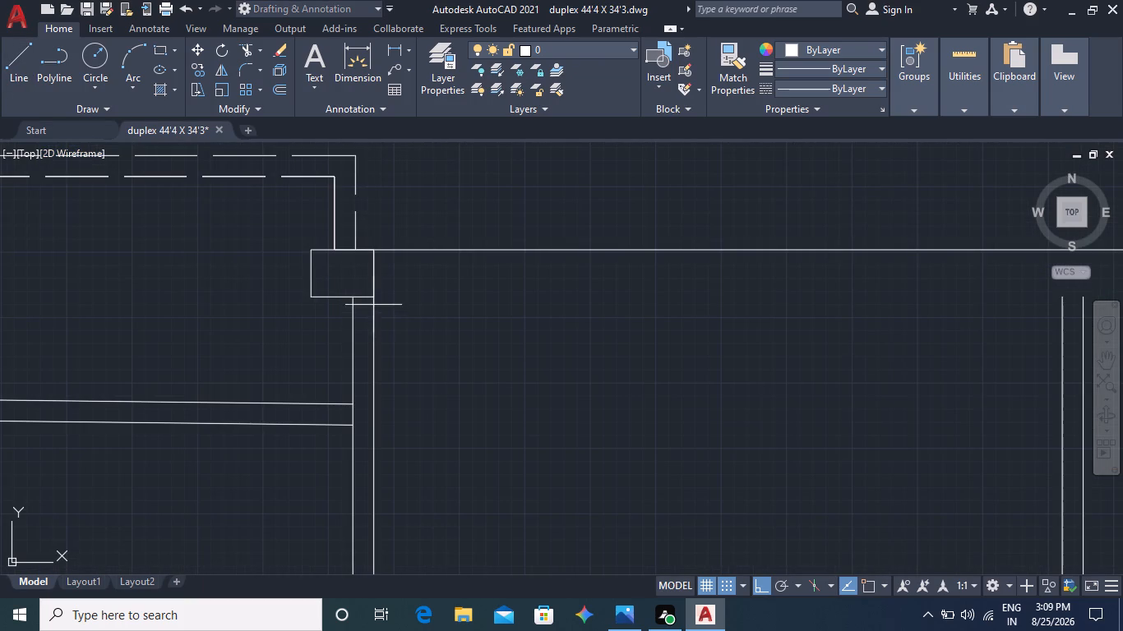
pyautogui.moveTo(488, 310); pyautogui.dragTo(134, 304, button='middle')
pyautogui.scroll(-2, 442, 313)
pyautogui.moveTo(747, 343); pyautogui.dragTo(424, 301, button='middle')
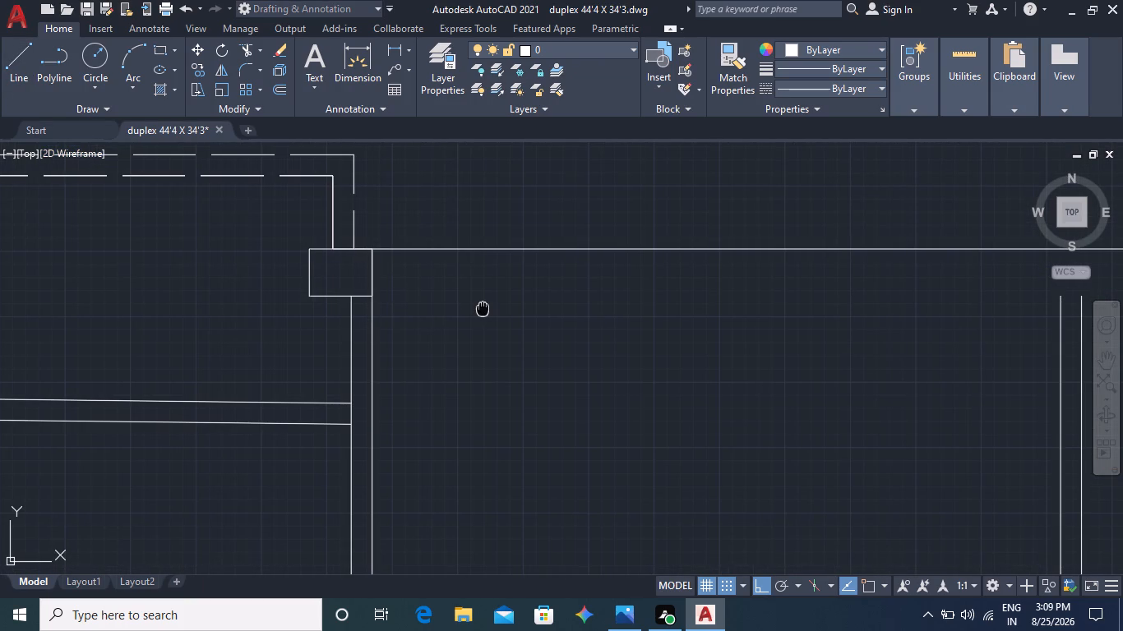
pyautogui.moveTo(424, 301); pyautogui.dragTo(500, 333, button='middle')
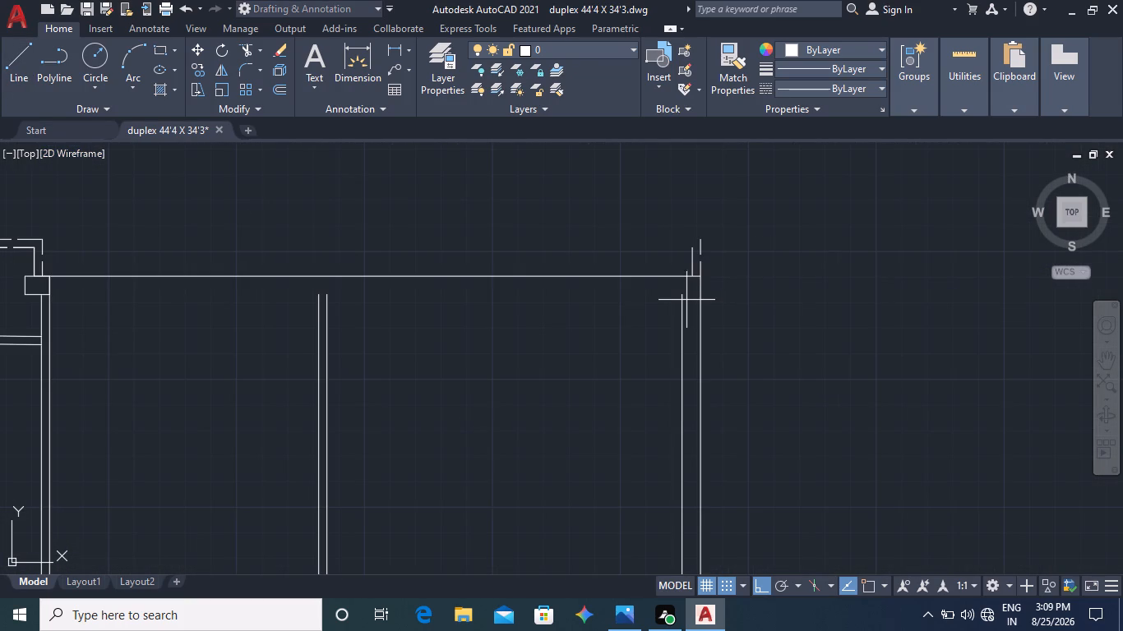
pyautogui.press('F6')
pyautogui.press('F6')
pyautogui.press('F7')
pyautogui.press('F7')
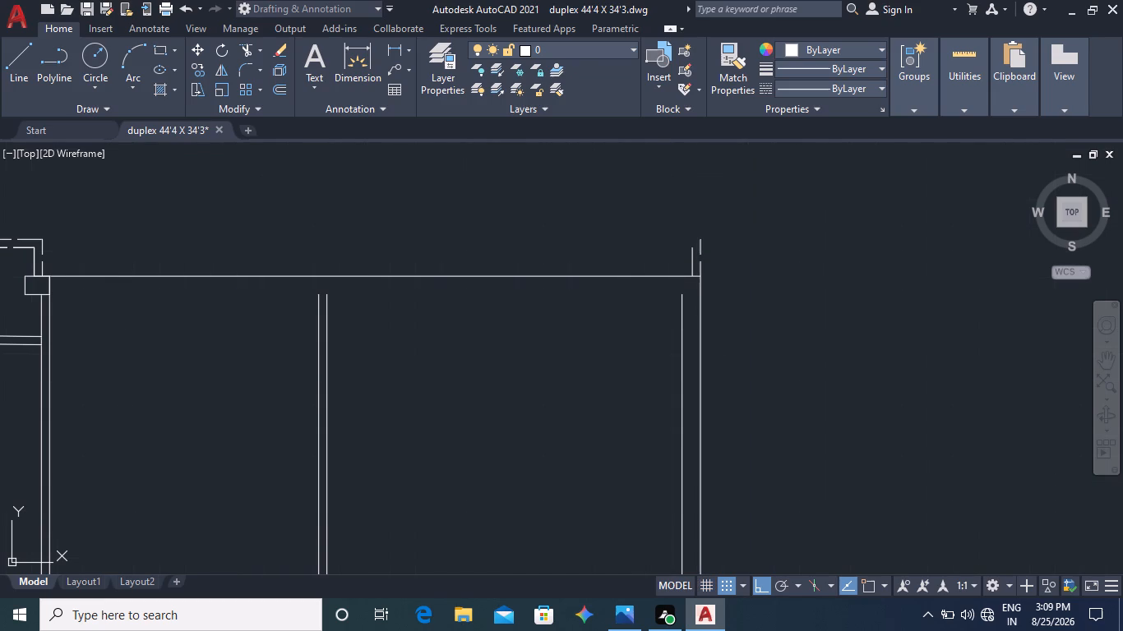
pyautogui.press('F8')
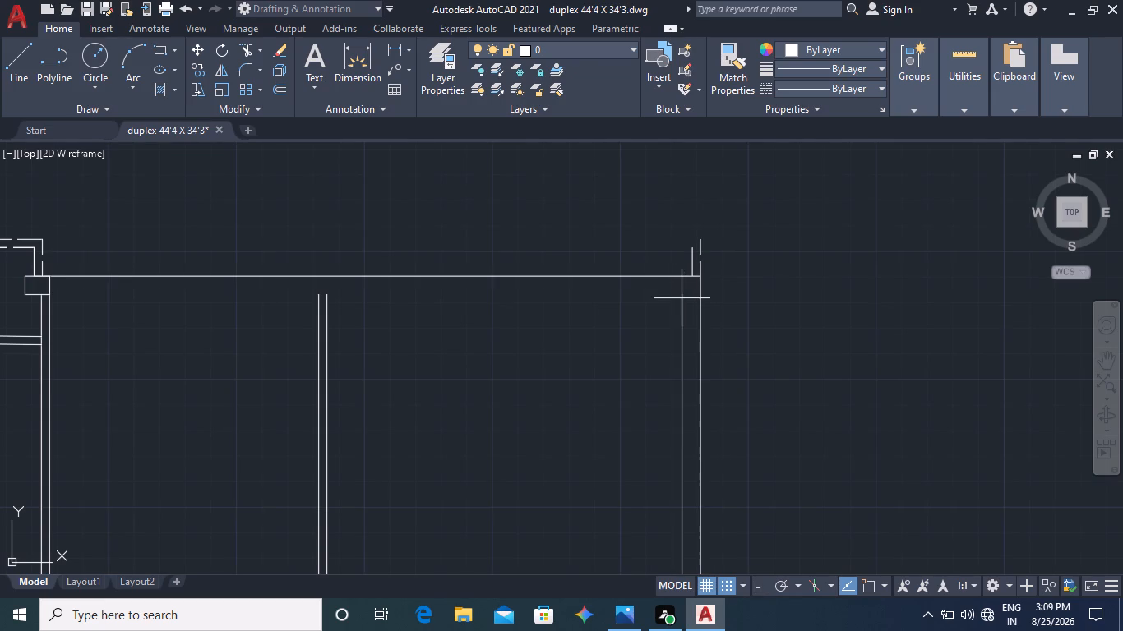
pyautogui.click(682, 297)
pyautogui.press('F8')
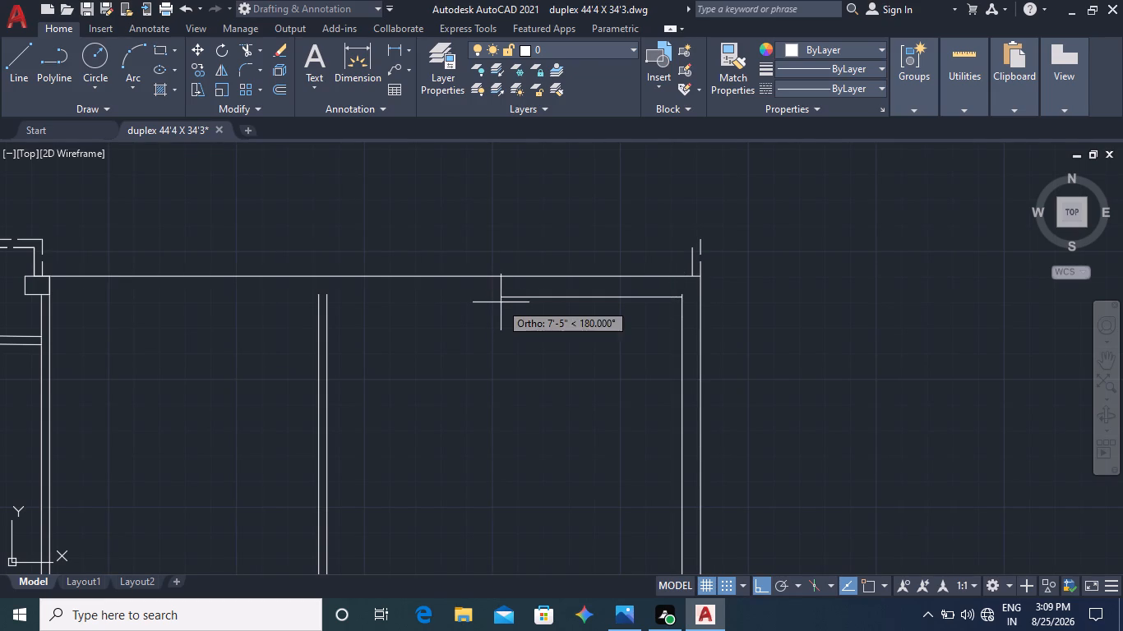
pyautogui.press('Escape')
# Turn polar tracking on and object snap tracking off as drafting aids for the Line command.
pyautogui.press('F10')
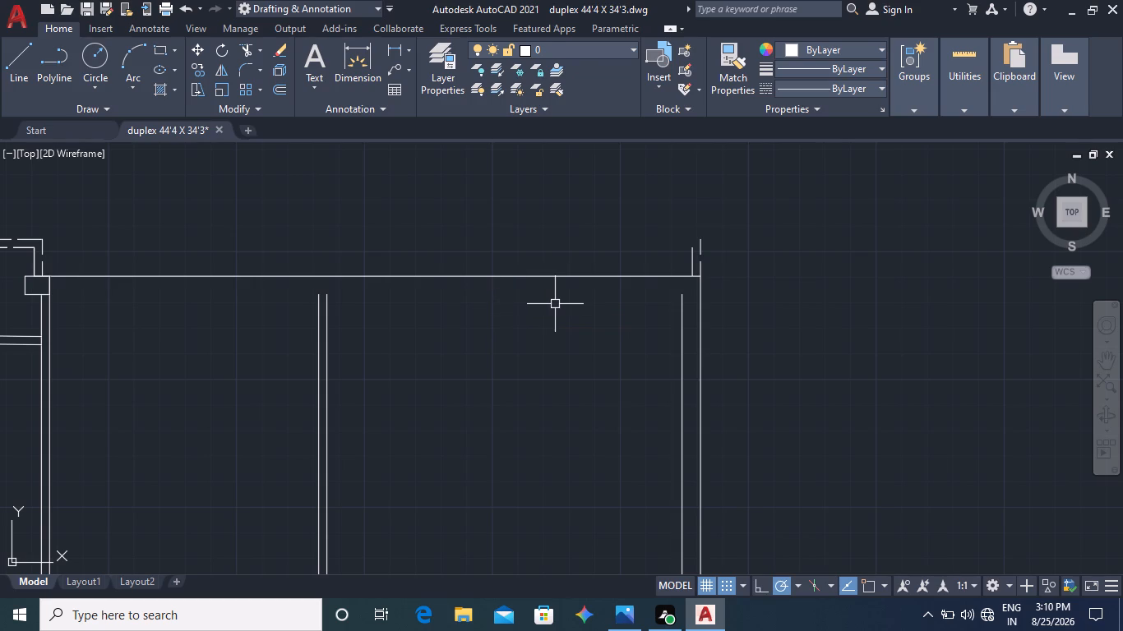
pyautogui.click(13, 73)
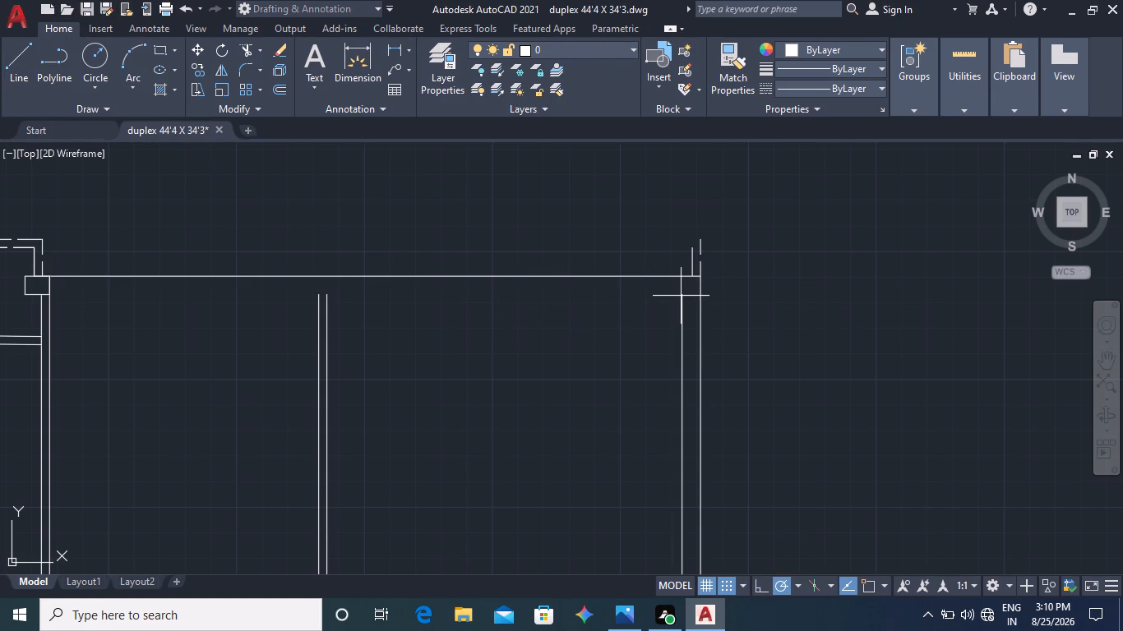
pyautogui.press('F11')
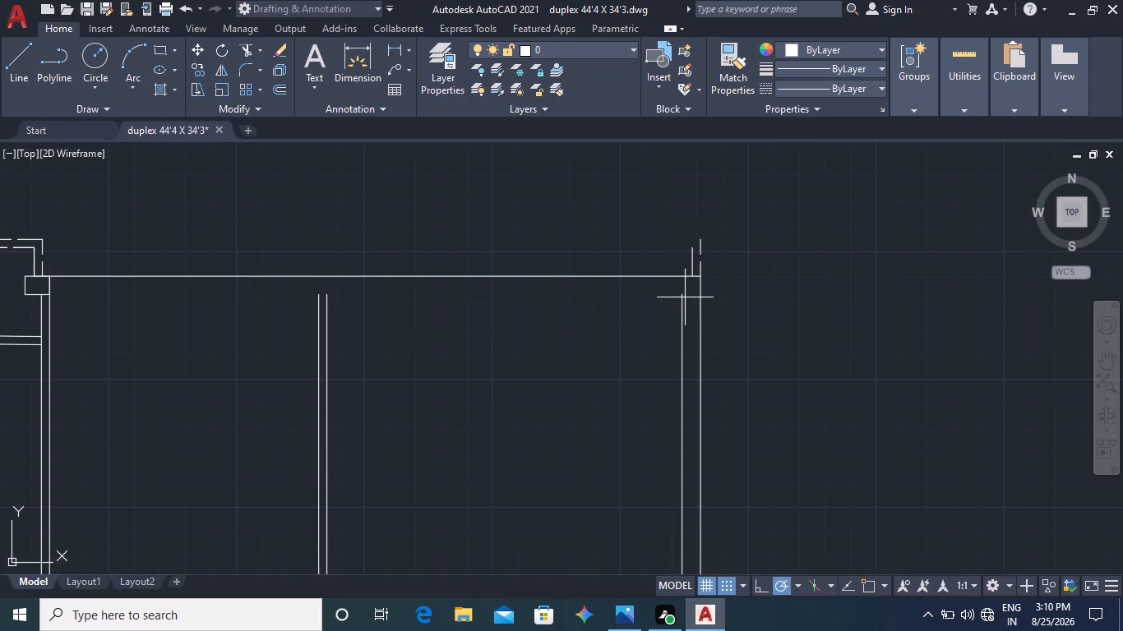
pyautogui.click(21, 67)
pyautogui.press('F6')
pyautogui.press('Escape')
pyautogui.press('Escape')
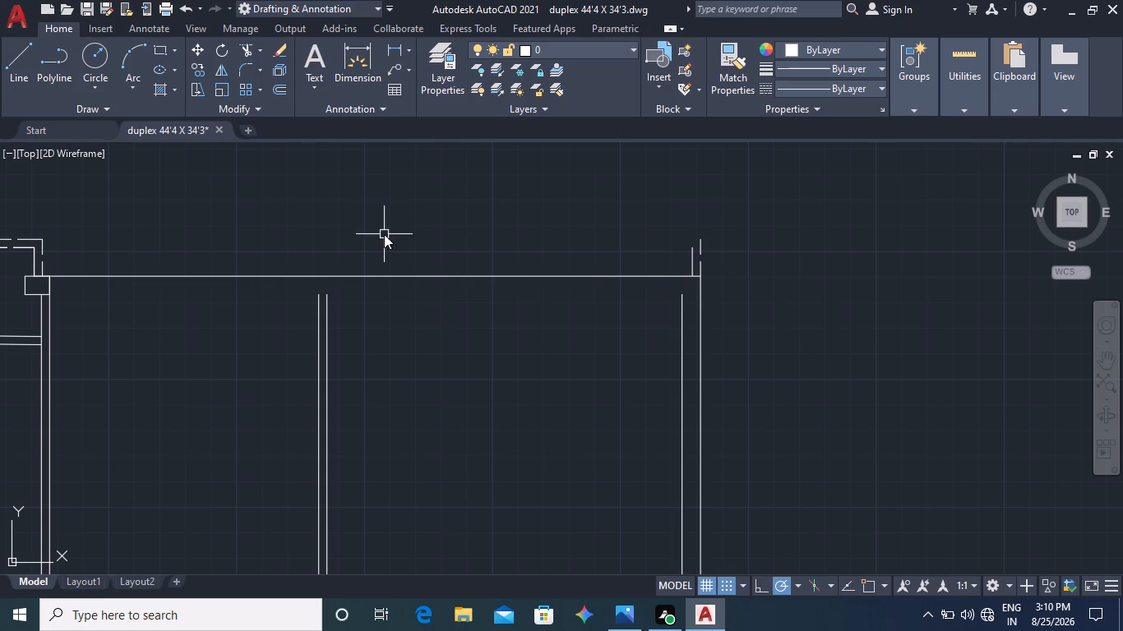
# Check the Workspace Settings dialog, keeping Drafting & Annotation as the workspace.
pyautogui.click(289, 10)
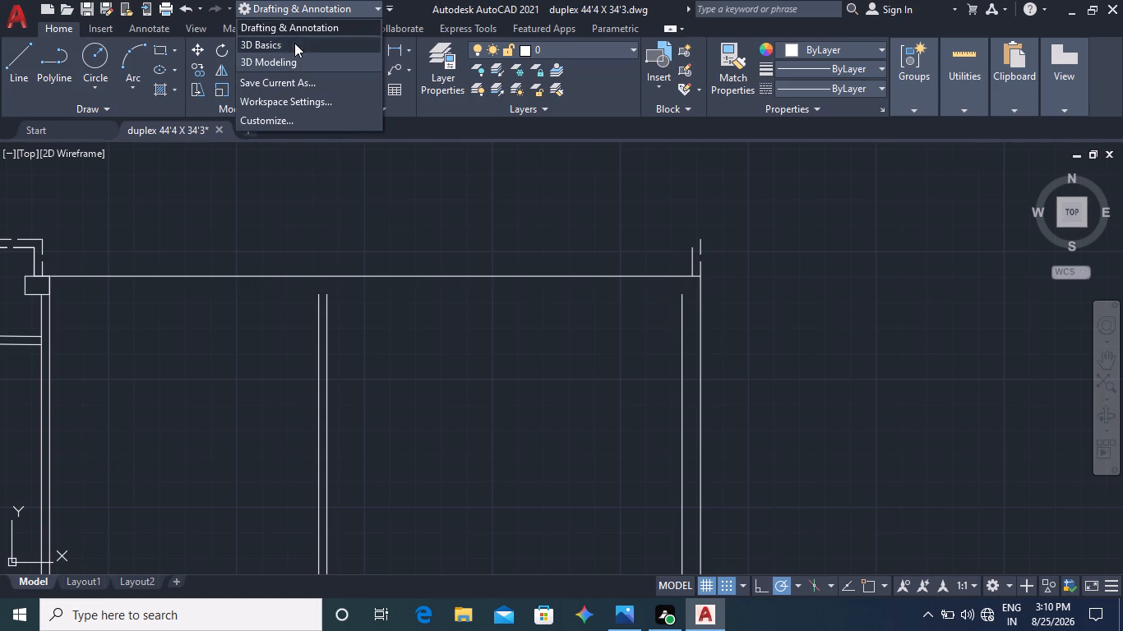
pyautogui.click(290, 103)
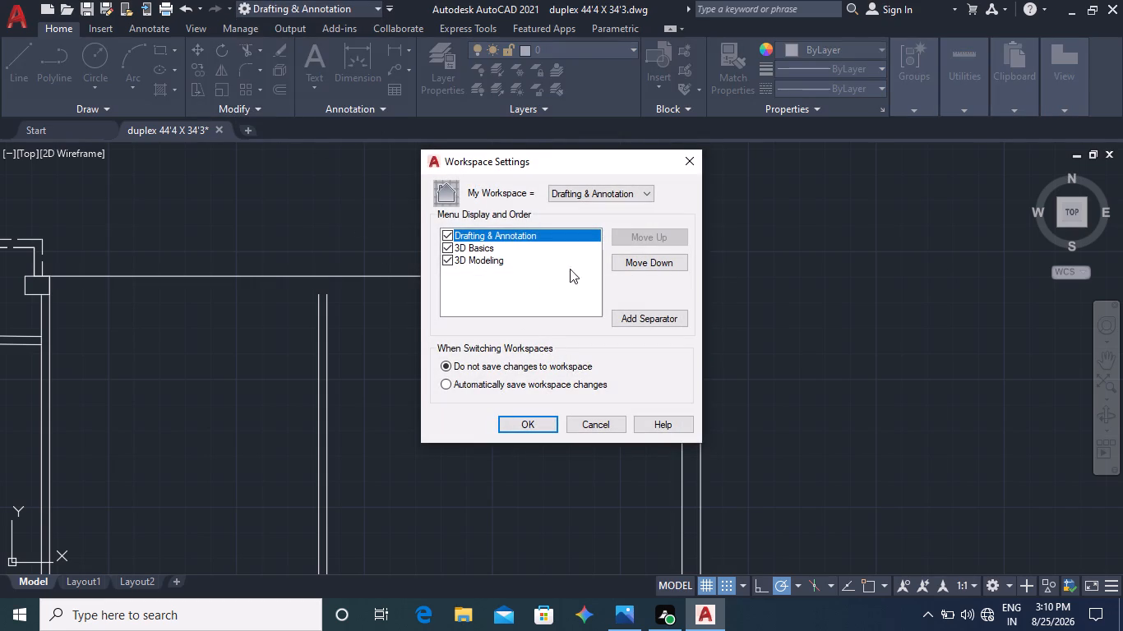
pyautogui.click(585, 191)
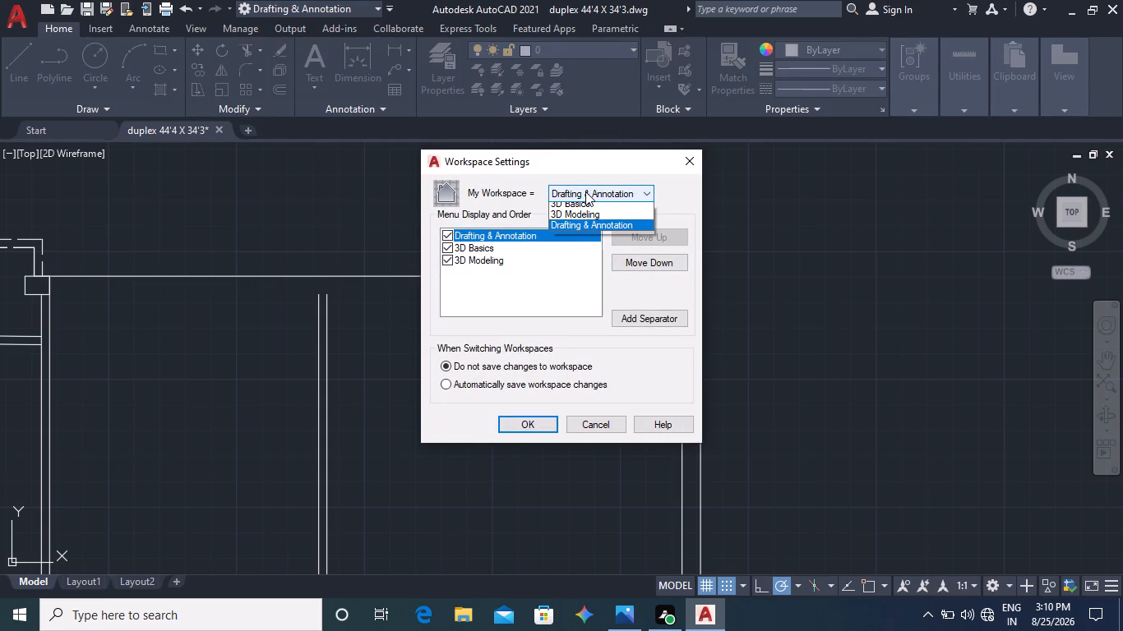
pyautogui.click(585, 191)
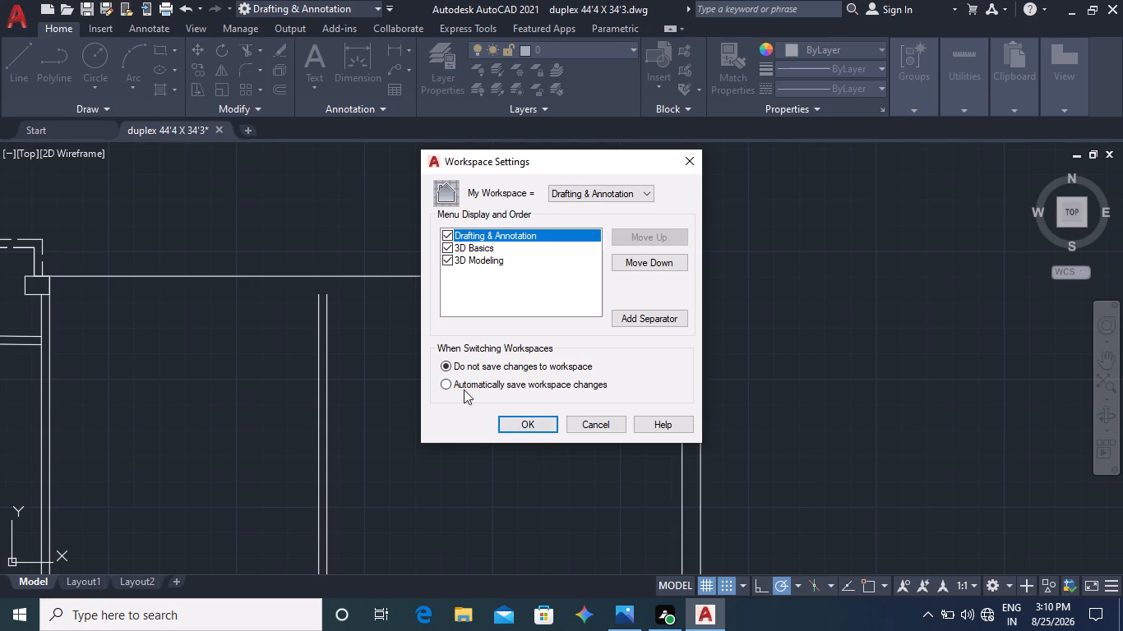
pyautogui.click(541, 426)
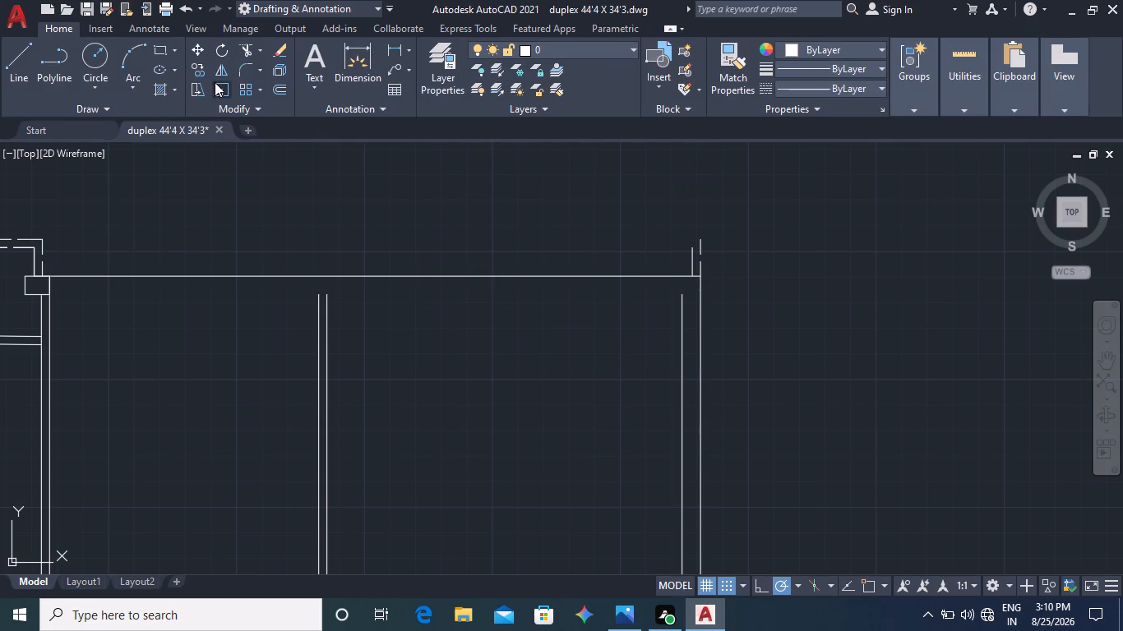
# Undo the last action.
pyautogui.click(189, 8)
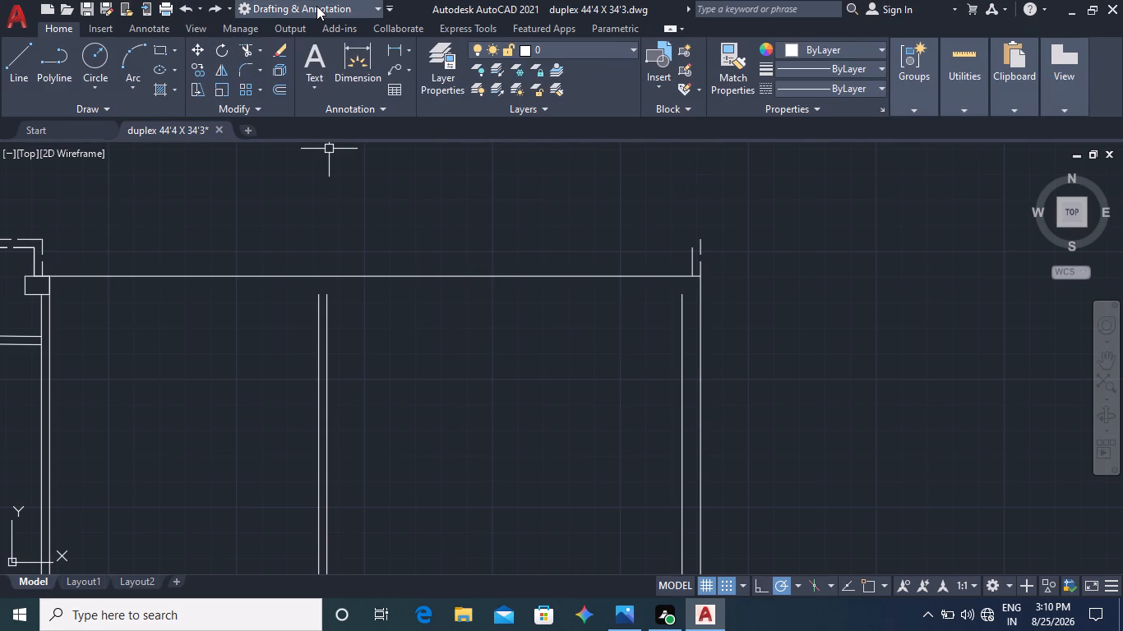
# Open the Customize User Interface dialog to look at it and close it without changes.
pyautogui.click(317, 6)
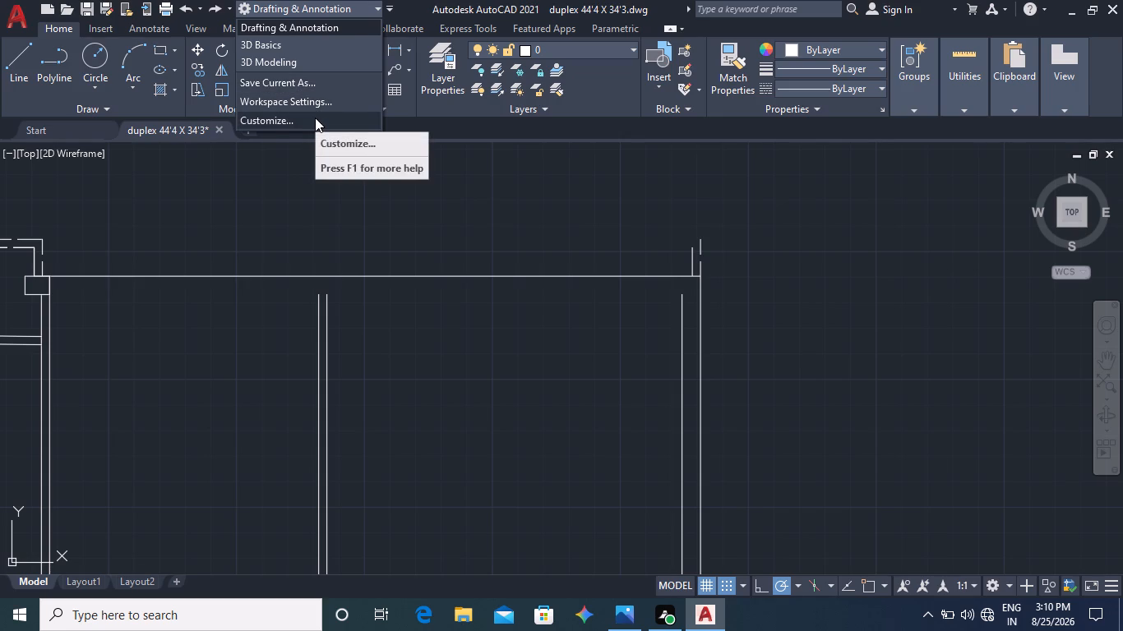
pyautogui.click(315, 117)
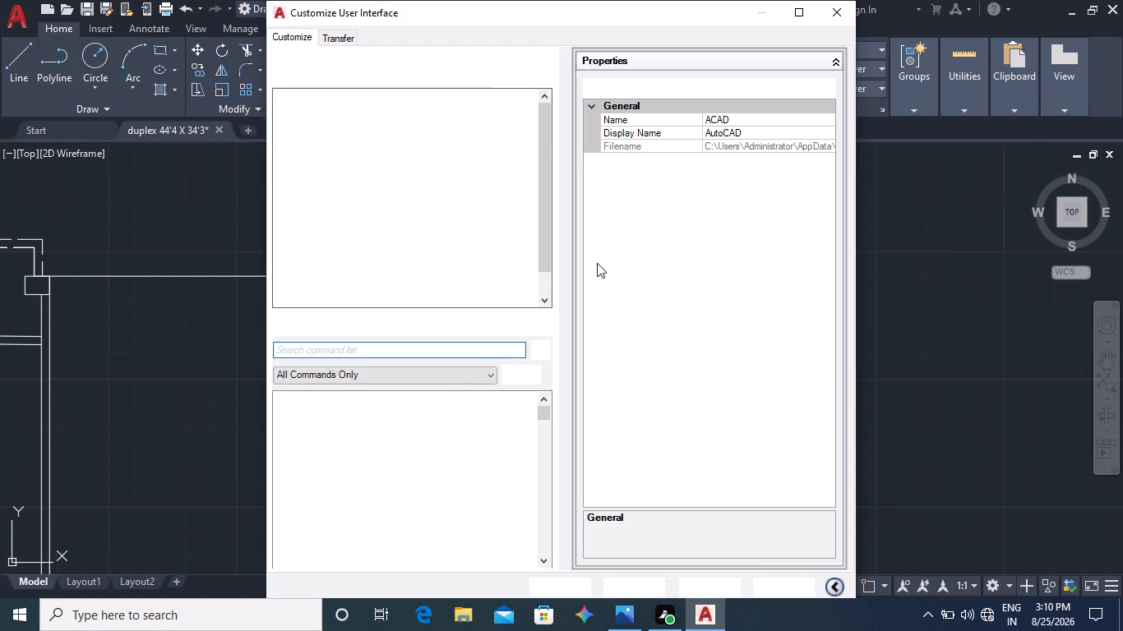
pyautogui.click(839, 12)
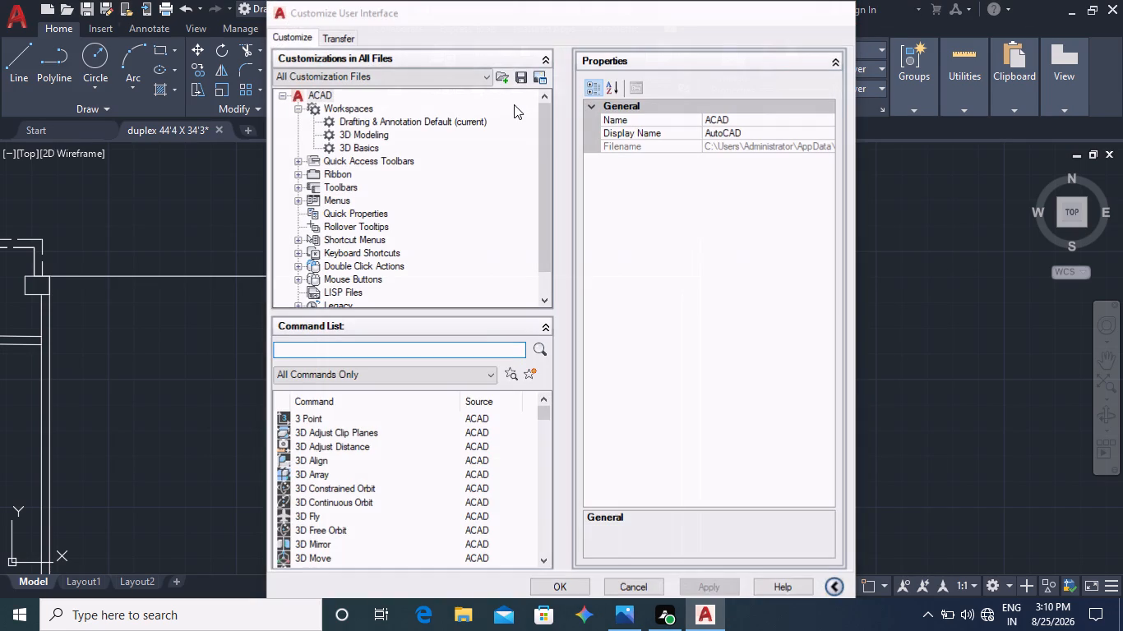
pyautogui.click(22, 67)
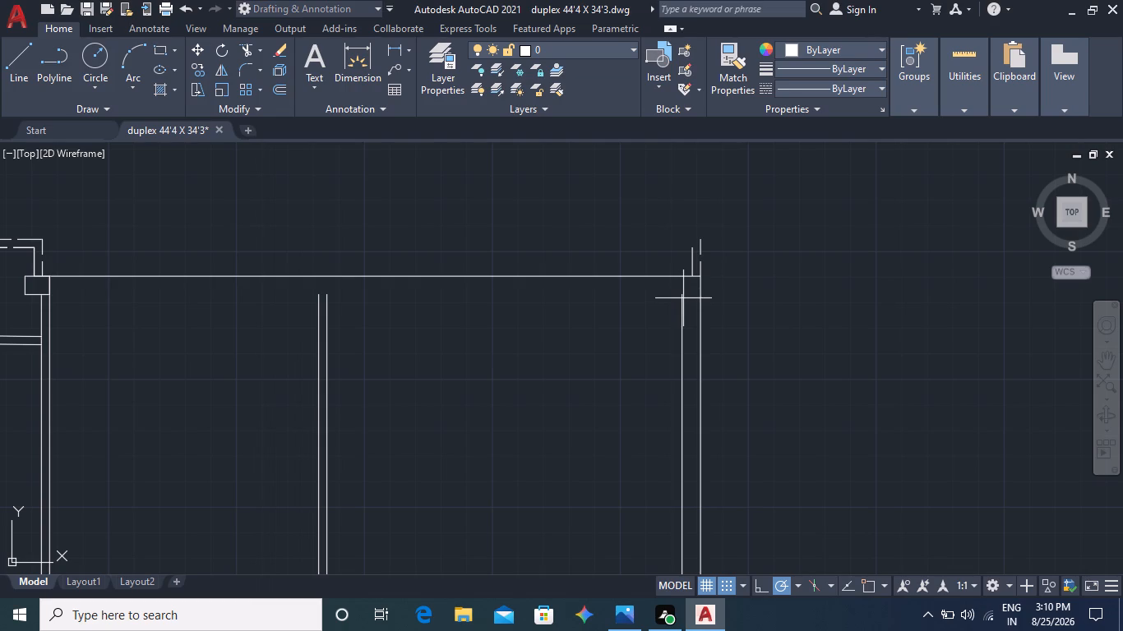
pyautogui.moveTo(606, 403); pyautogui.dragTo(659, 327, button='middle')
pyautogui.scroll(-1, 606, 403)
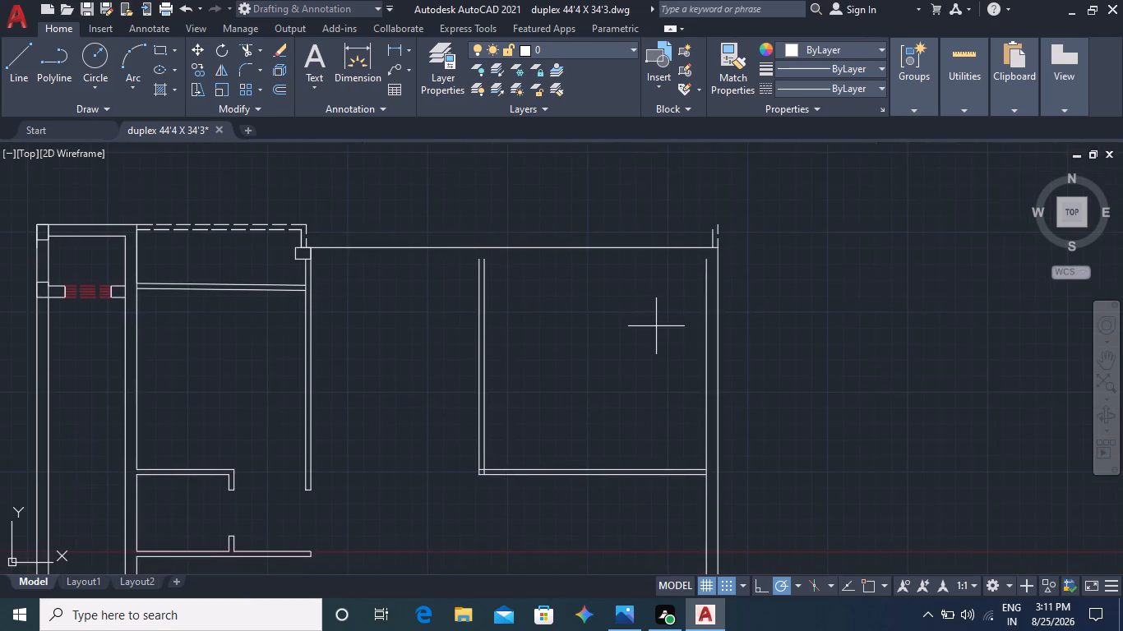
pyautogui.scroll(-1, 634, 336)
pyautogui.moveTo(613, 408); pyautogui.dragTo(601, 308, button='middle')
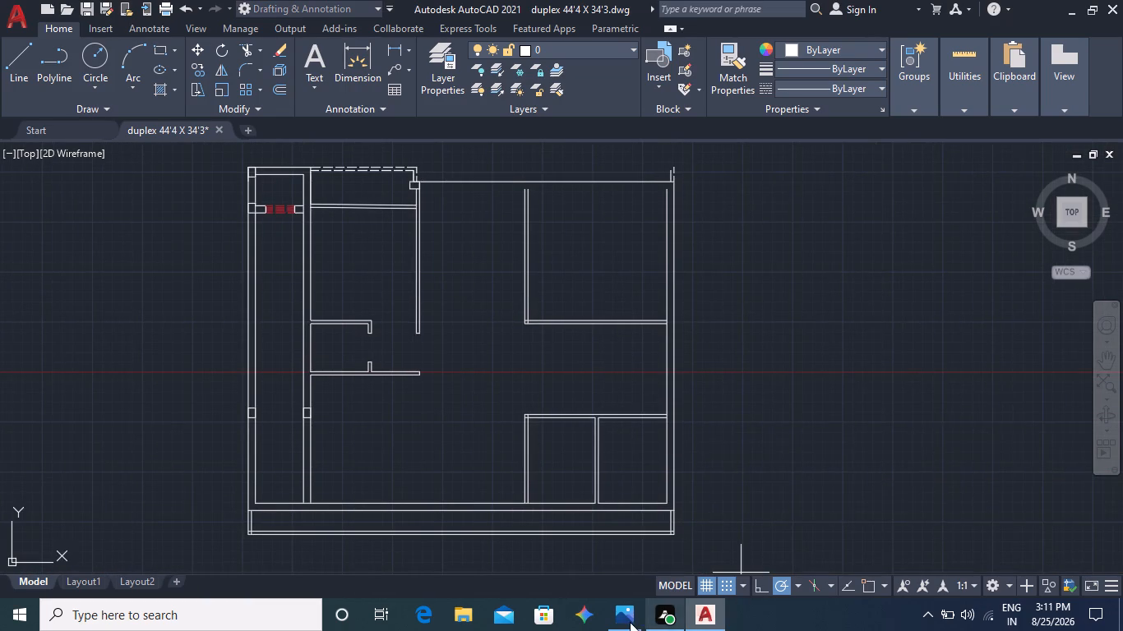
# Tile the drawing and the HYD DUPLEX reference image side by side, giving the drawing the wider share of the screen.
pyautogui.click(622, 623)
pyautogui.press('super+Right')
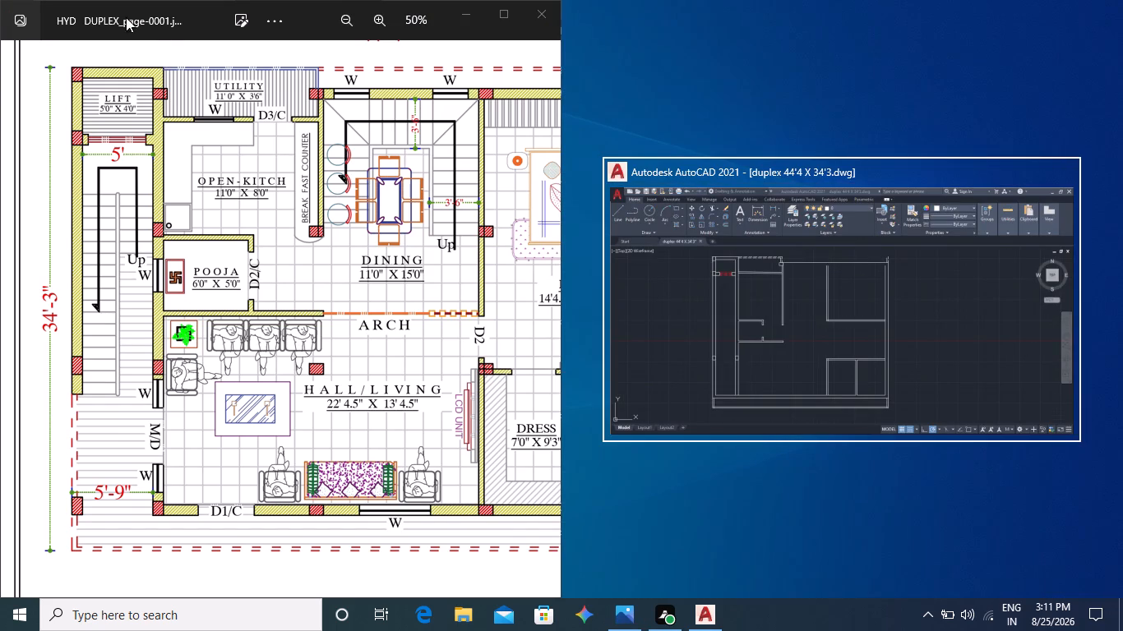
pyautogui.moveTo(45, 5); pyautogui.dragTo(368, 0)
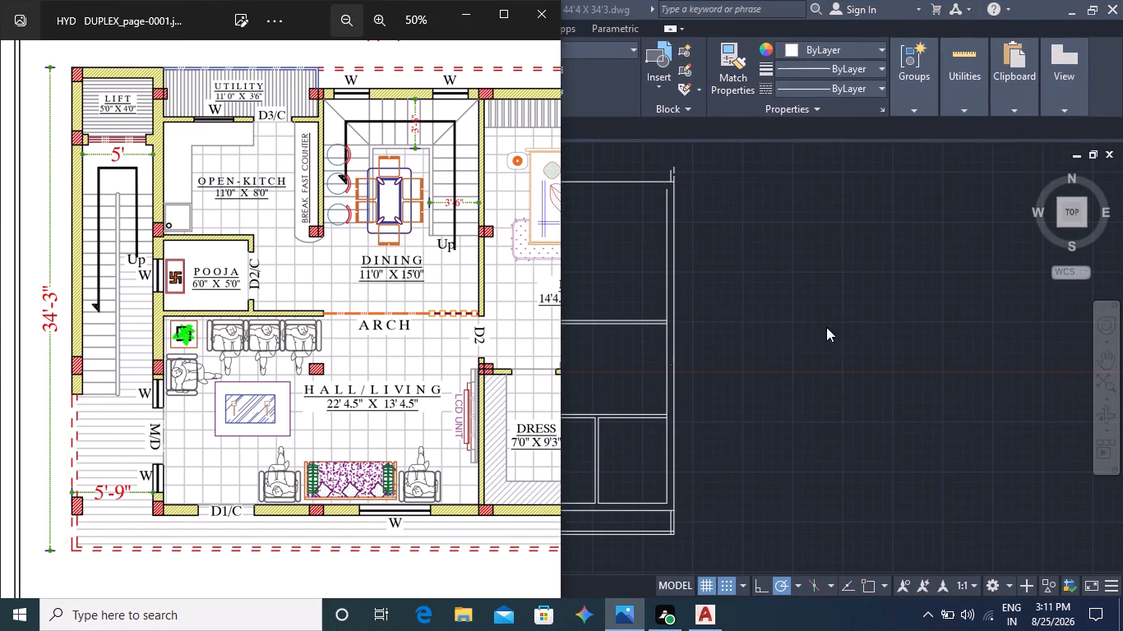
pyautogui.click(716, 622)
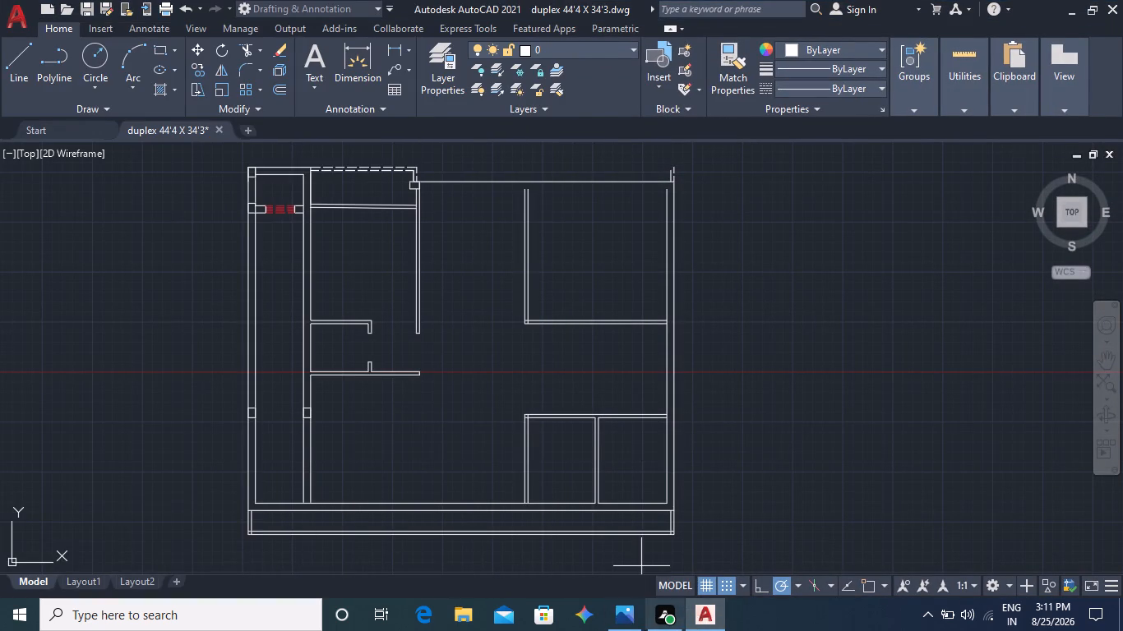
pyautogui.click(612, 610)
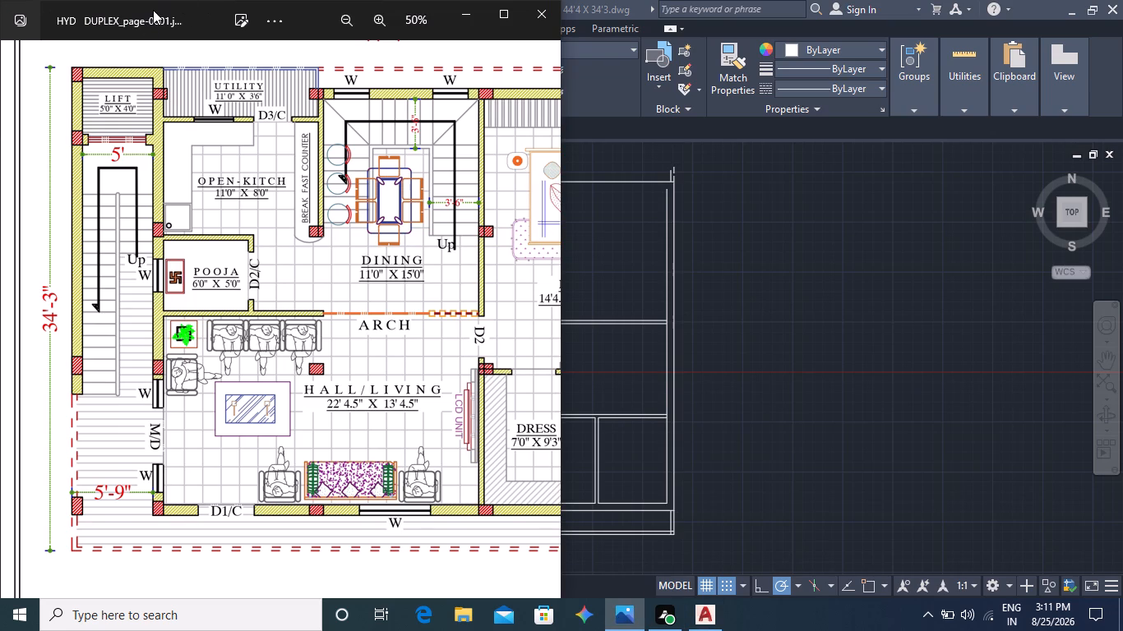
pyautogui.moveTo(153, 10); pyautogui.dragTo(765, 24)
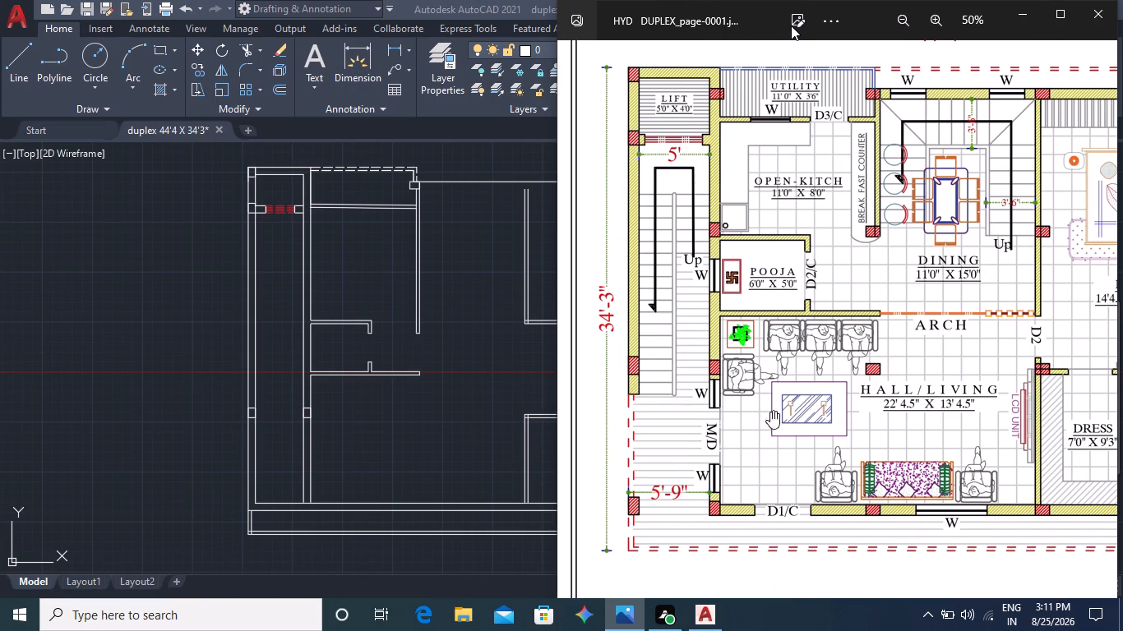
pyautogui.press('super+Right')
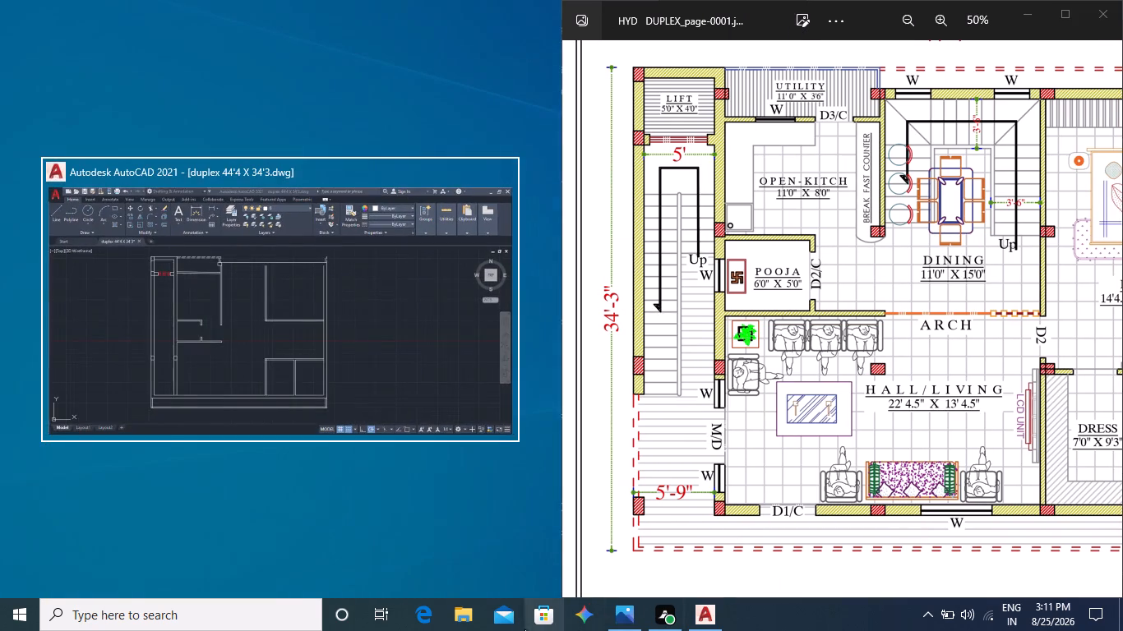
pyautogui.click(416, 361)
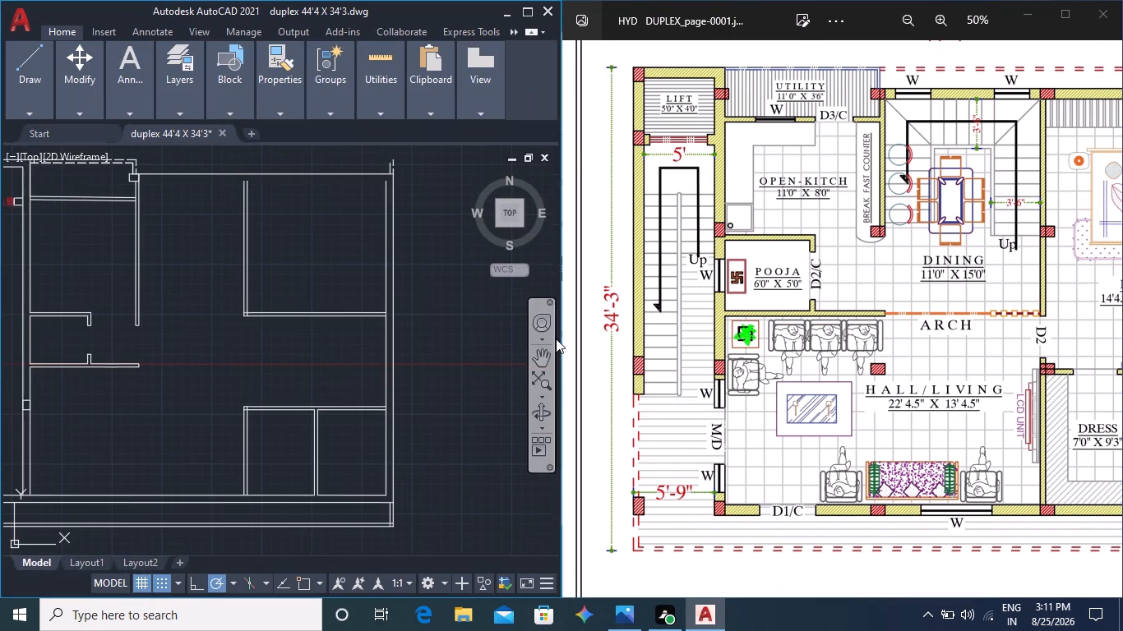
pyautogui.moveTo(558, 341); pyautogui.dragTo(914, 339)
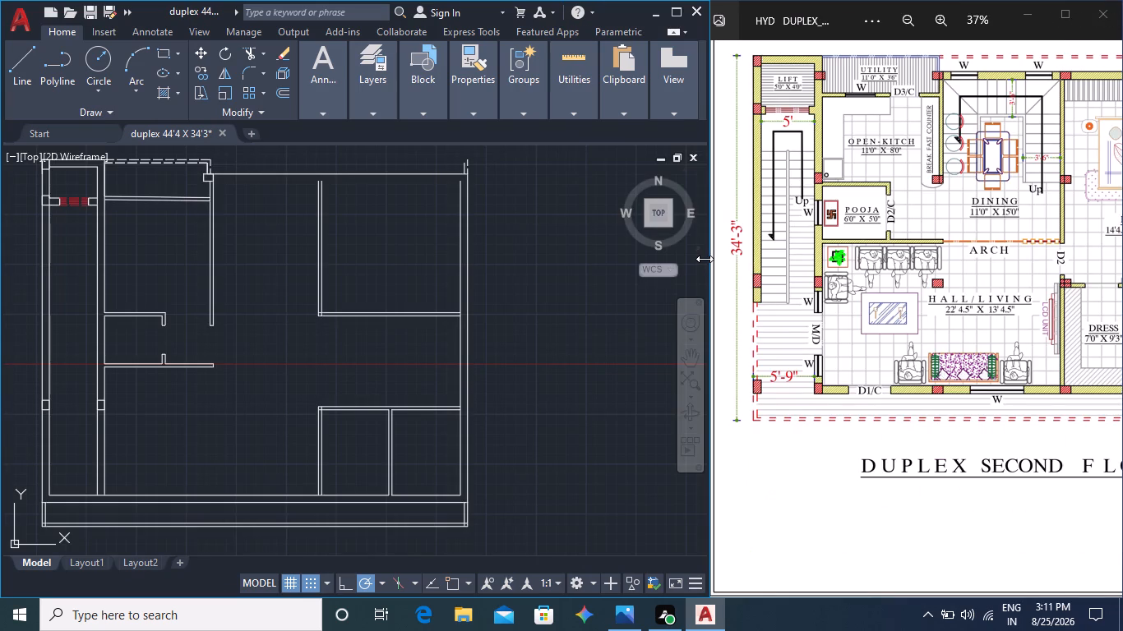
pyautogui.scroll(3, 774, 258)
pyautogui.moveTo(765, 220); pyautogui.dragTo(795, 325, button='middle')
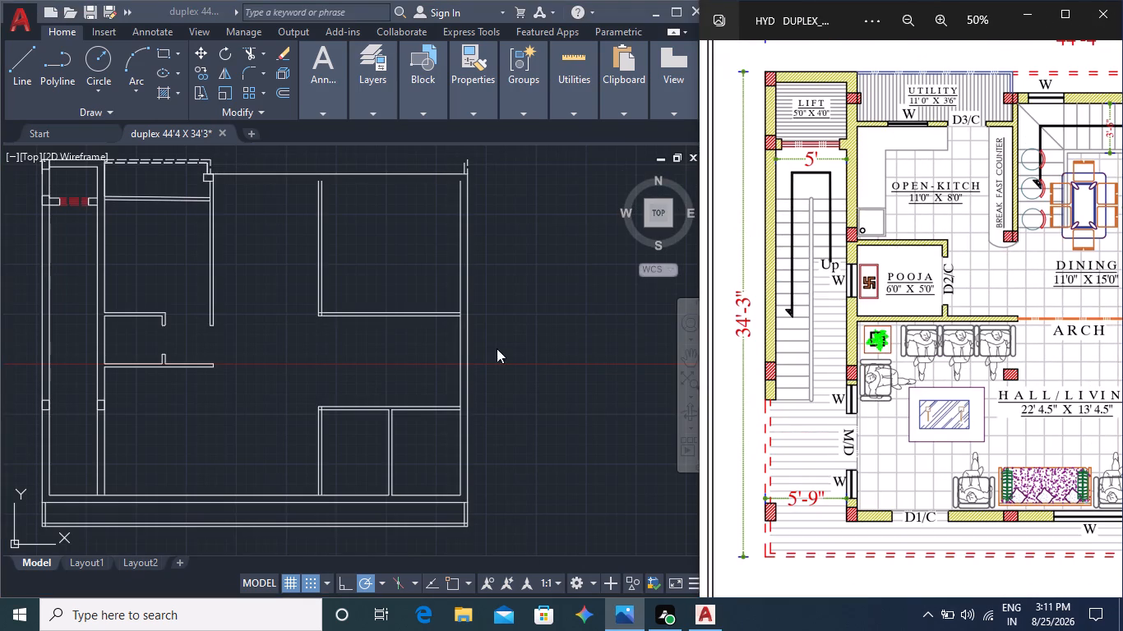
# Turn polar tracking off and object snap on as drafting aids for a new Line command near the kitchen's corner column.
pyautogui.scroll(2, 316, 332)
pyautogui.moveTo(250, 297); pyautogui.dragTo(371, 436, button='middle')
pyautogui.moveTo(291, 329); pyautogui.dragTo(446, 479, button='middle')
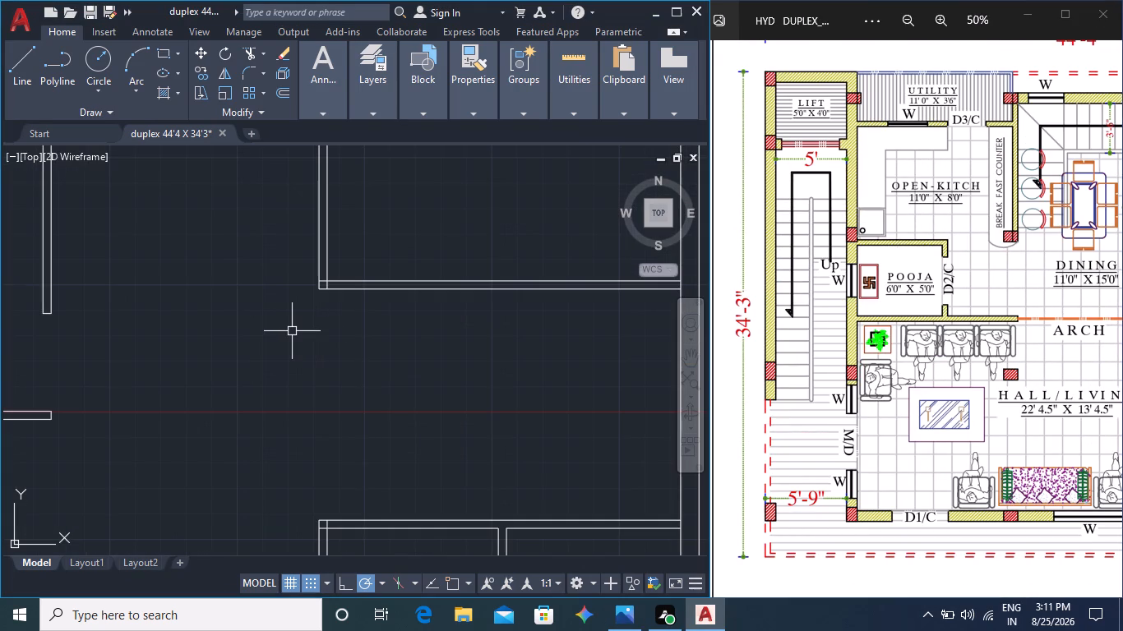
pyautogui.scroll(-2, 375, 333)
pyautogui.moveTo(365, 297); pyautogui.dragTo(379, 361, button='middle')
pyautogui.scroll(-1, 377, 342)
pyautogui.scroll(3, 377, 305)
pyautogui.scroll(1, 255, 353)
pyautogui.click(9, 74)
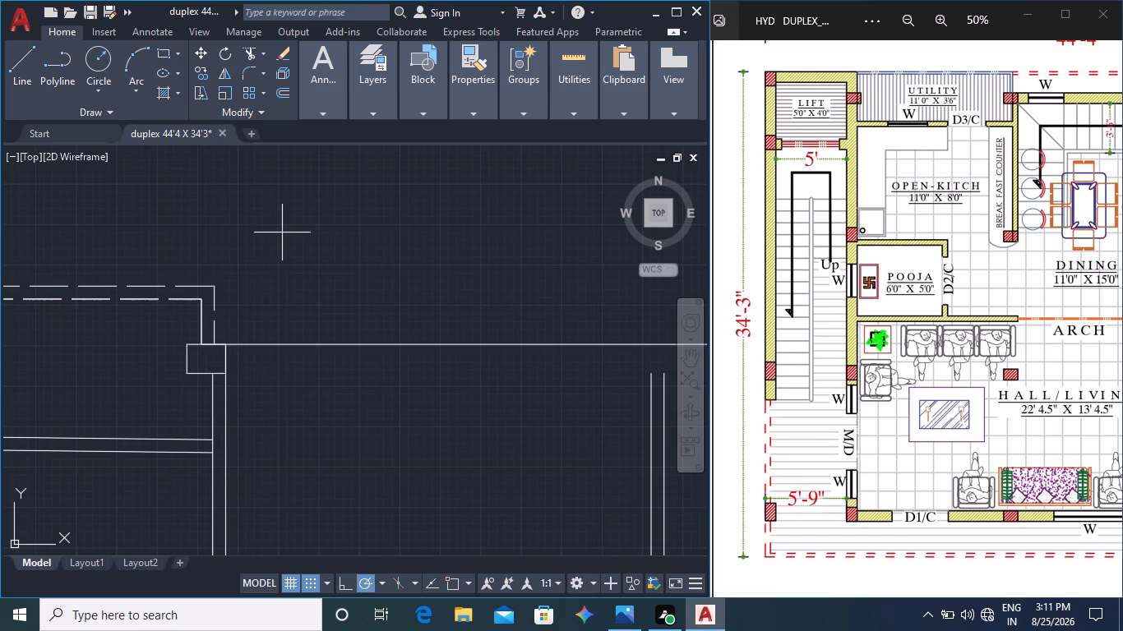
pyautogui.press('F7')
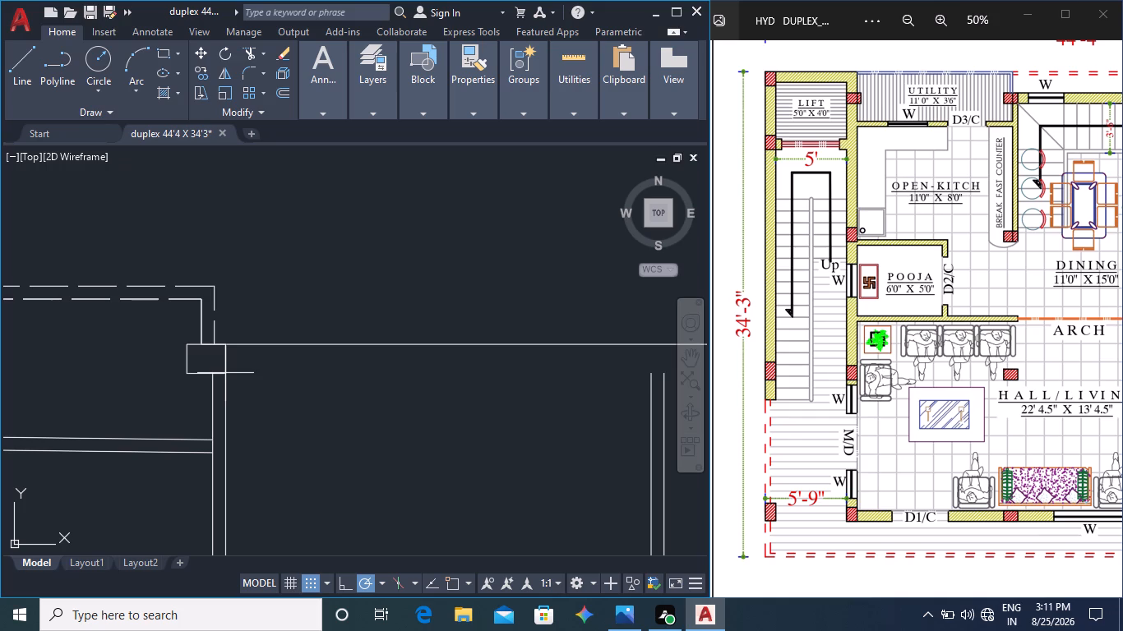
pyautogui.press('F7')
pyautogui.press('F8')
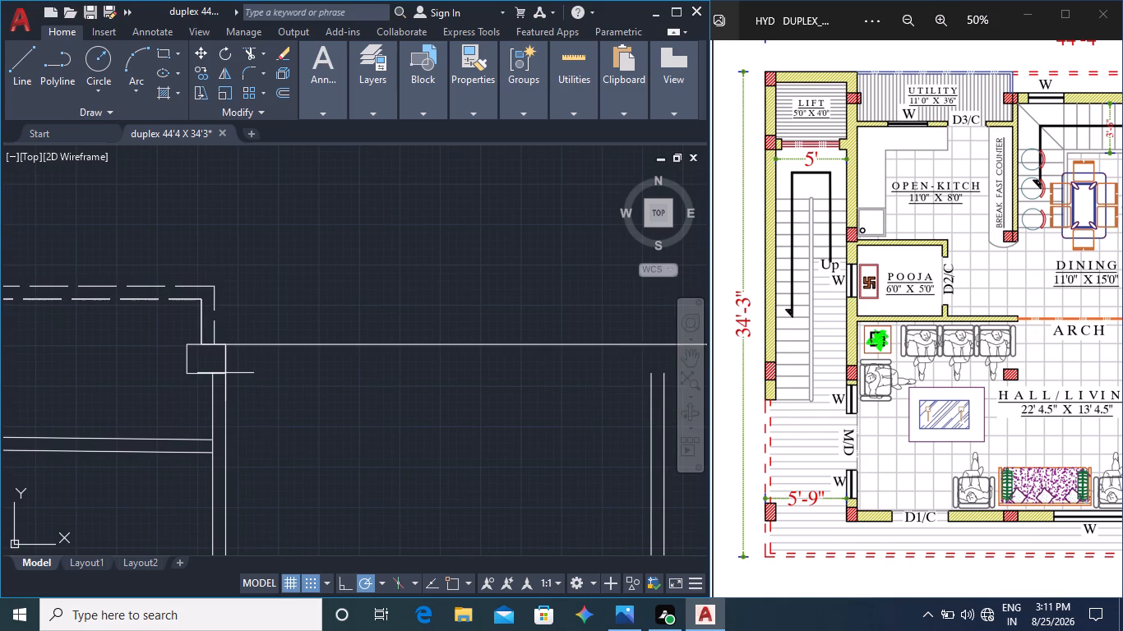
pyautogui.press('F8')
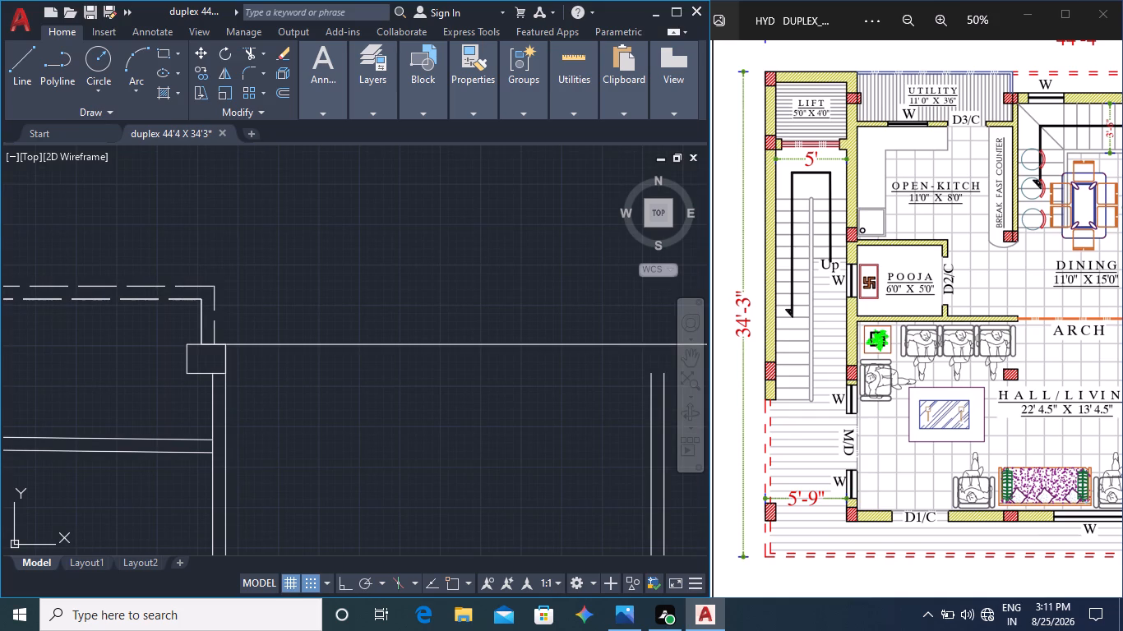
pyautogui.press('F6')
pyautogui.press('F6')
pyautogui.press('F5')
pyautogui.press('F5')
pyautogui.press('F4')
pyautogui.press('F4')
pyautogui.press('F3')
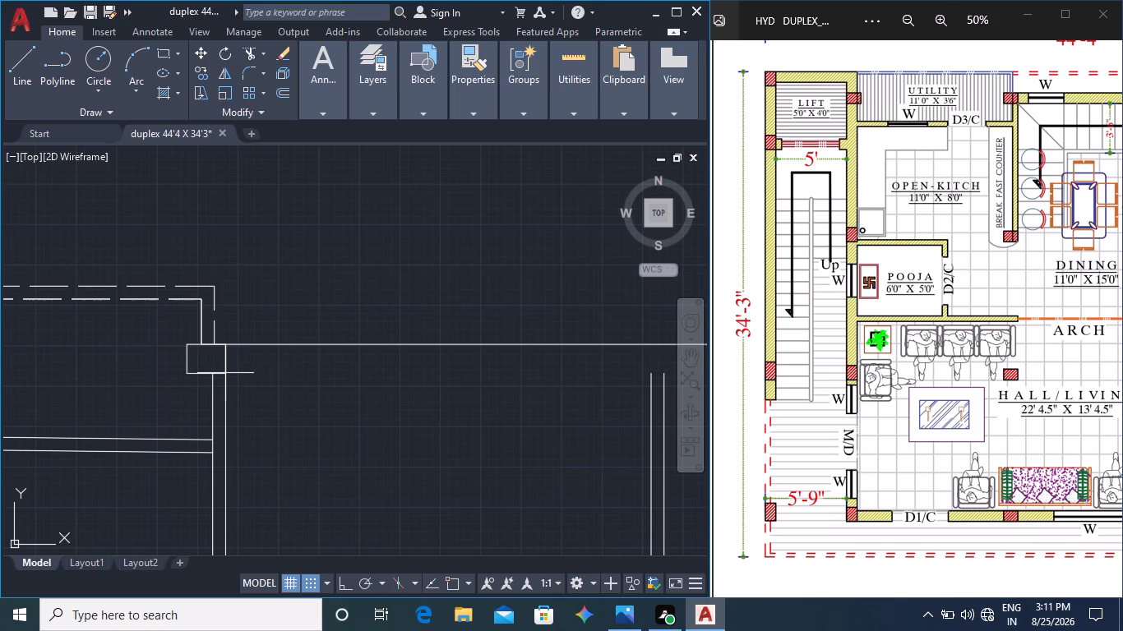
# With Ortho on, draw the top wall's inner line horizontally from the corner column's lower-right corner to the building's right outer wall line.
pyautogui.click(224, 374)
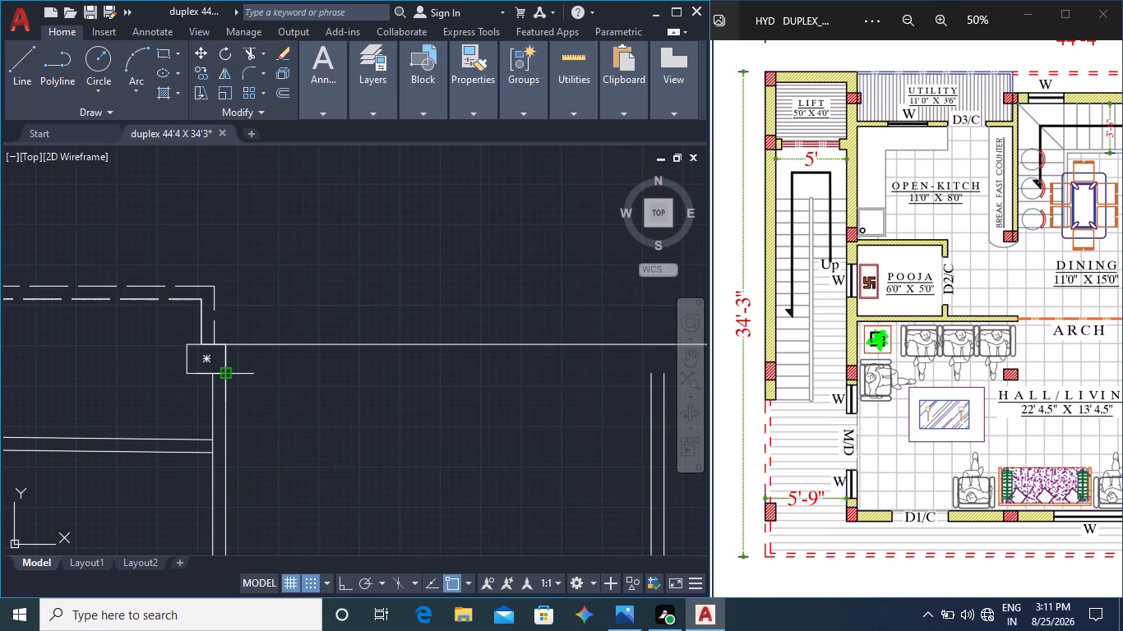
pyautogui.moveTo(425, 375); pyautogui.dragTo(115, 362, button='middle')
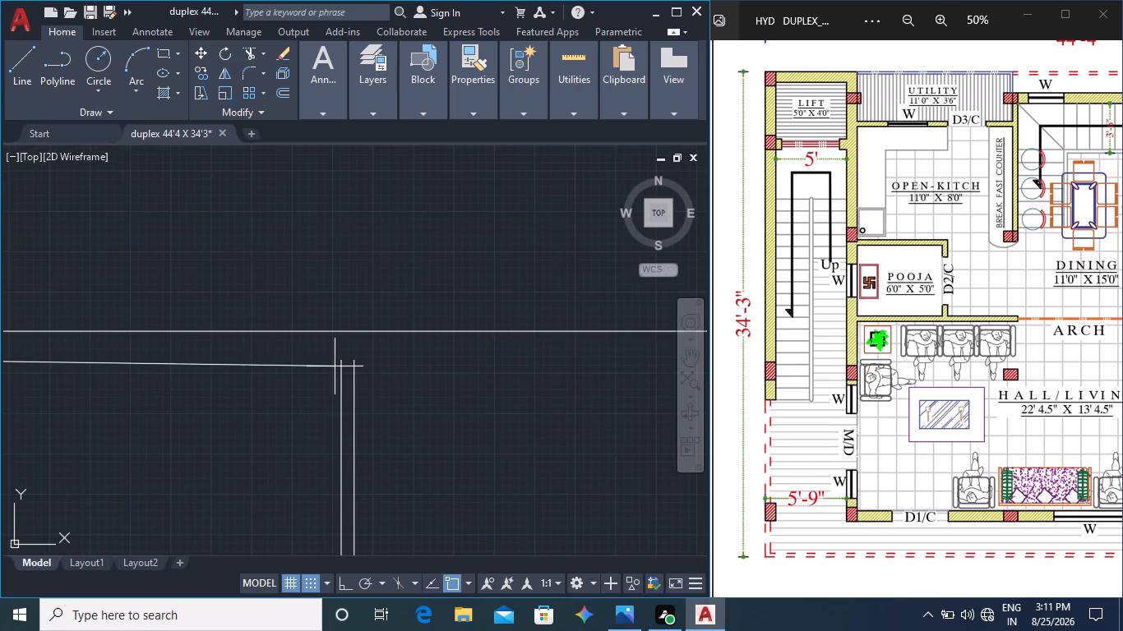
pyautogui.moveTo(475, 366); pyautogui.dragTo(15, 355, button='middle')
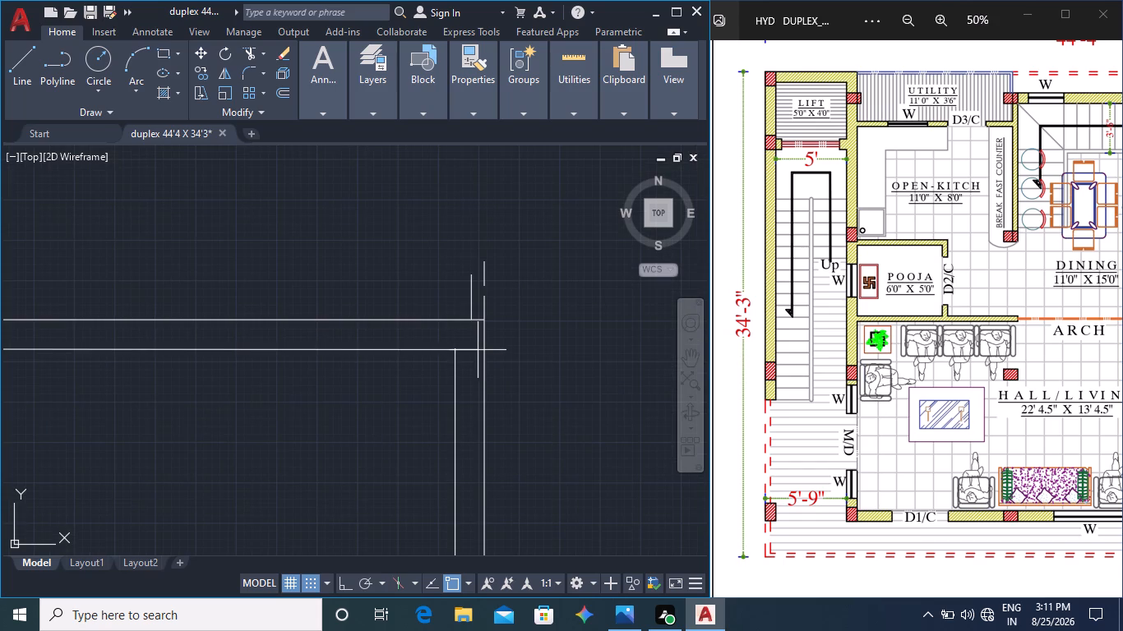
pyautogui.press('F8')
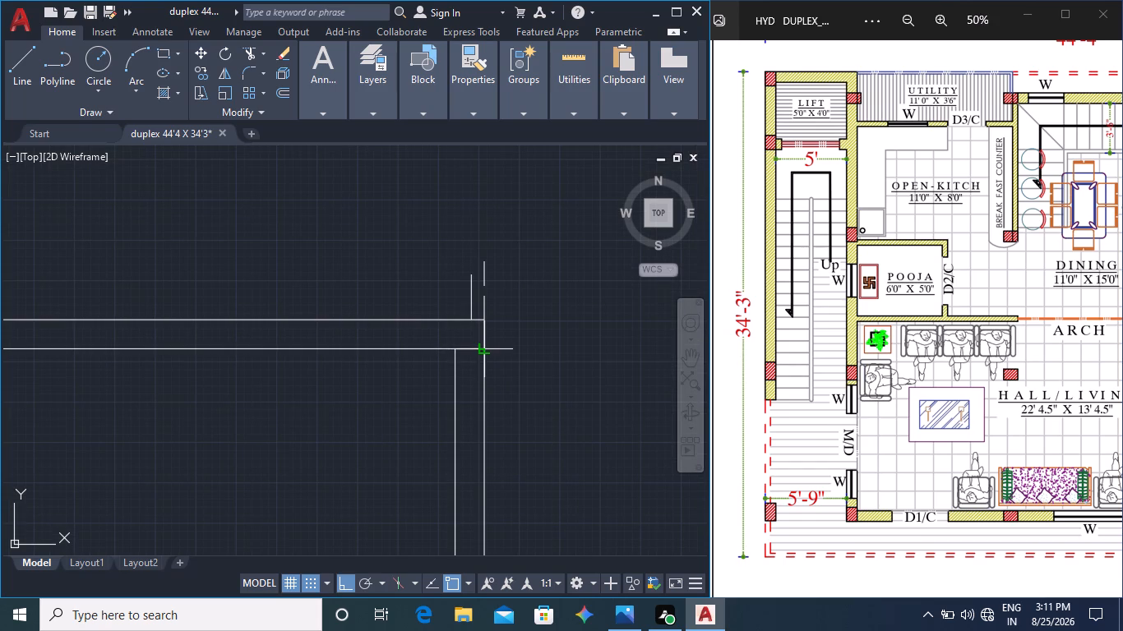
pyautogui.click(485, 351)
# Shorten the top wall's inner line so that it ends at the right wall's inner line.
pyautogui.press('Escape')
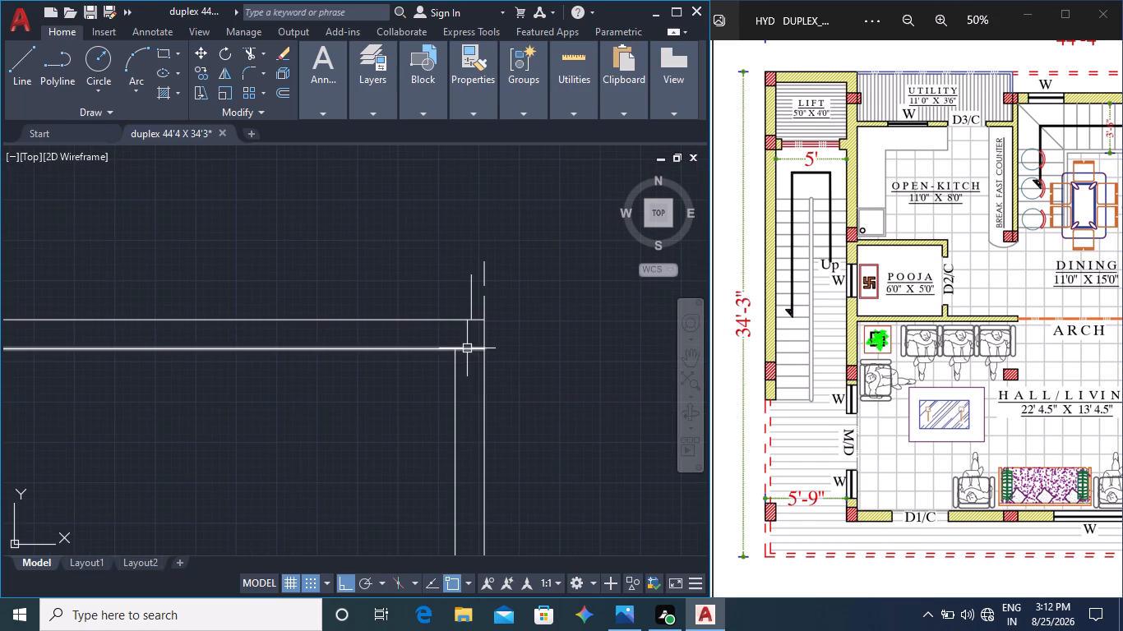
pyautogui.click(467, 348)
pyautogui.click(483, 352)
pyautogui.click(455, 350)
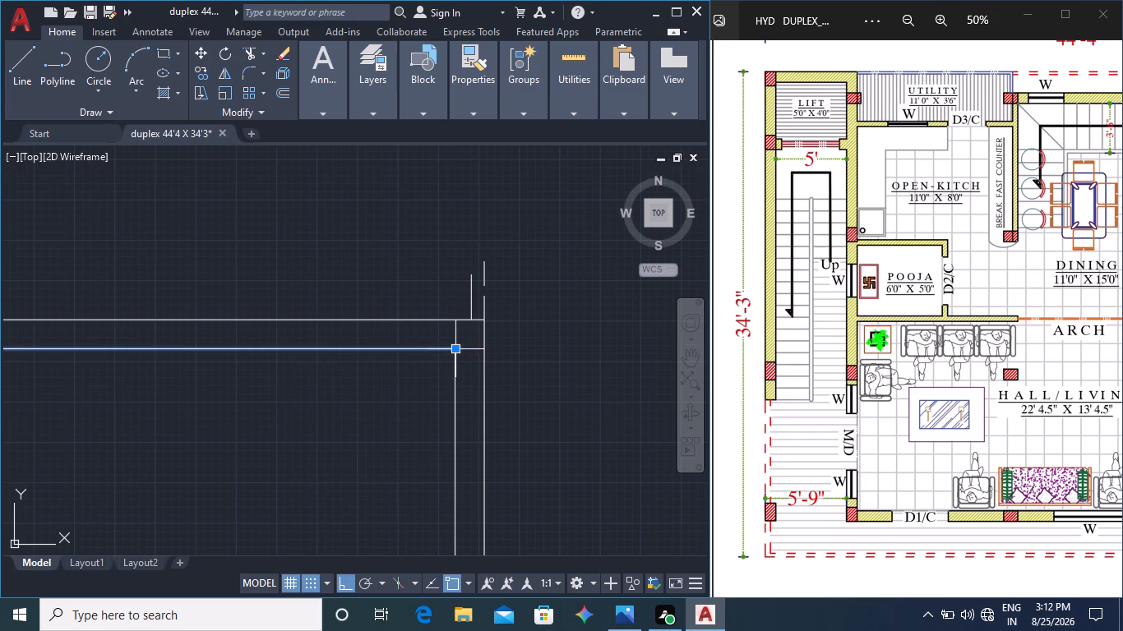
pyautogui.press('Escape')
# Draw a horizontal line from the utility's outer dashed corner to the upper end of the building's right outer wall line.
pyautogui.scroll(-2, 476, 371)
pyautogui.moveTo(355, 405); pyautogui.dragTo(455, 381, button='middle')
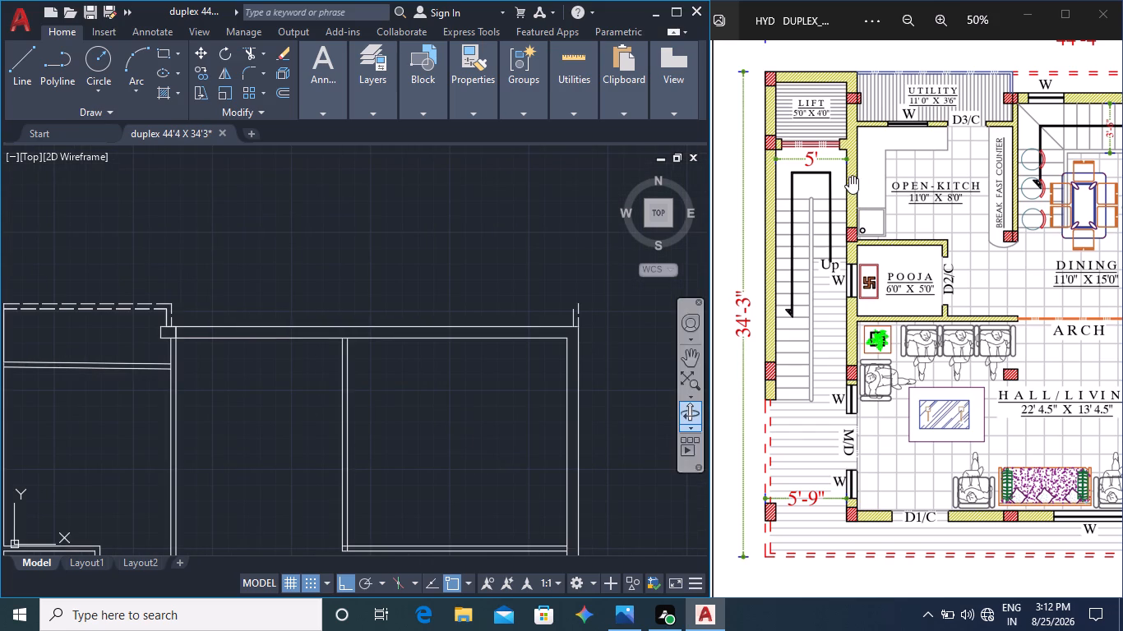
pyautogui.moveTo(849, 173); pyautogui.dragTo(853, 208, button='middle')
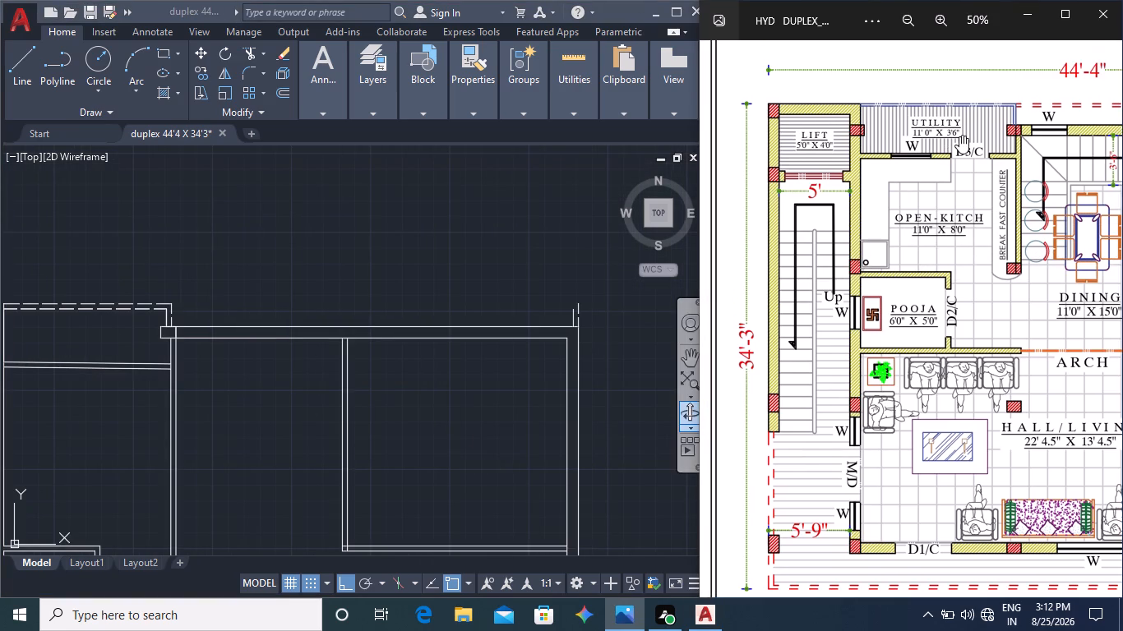
pyautogui.moveTo(959, 136); pyautogui.dragTo(854, 196, button='middle')
pyautogui.moveTo(928, 169); pyautogui.dragTo(836, 199, button='middle')
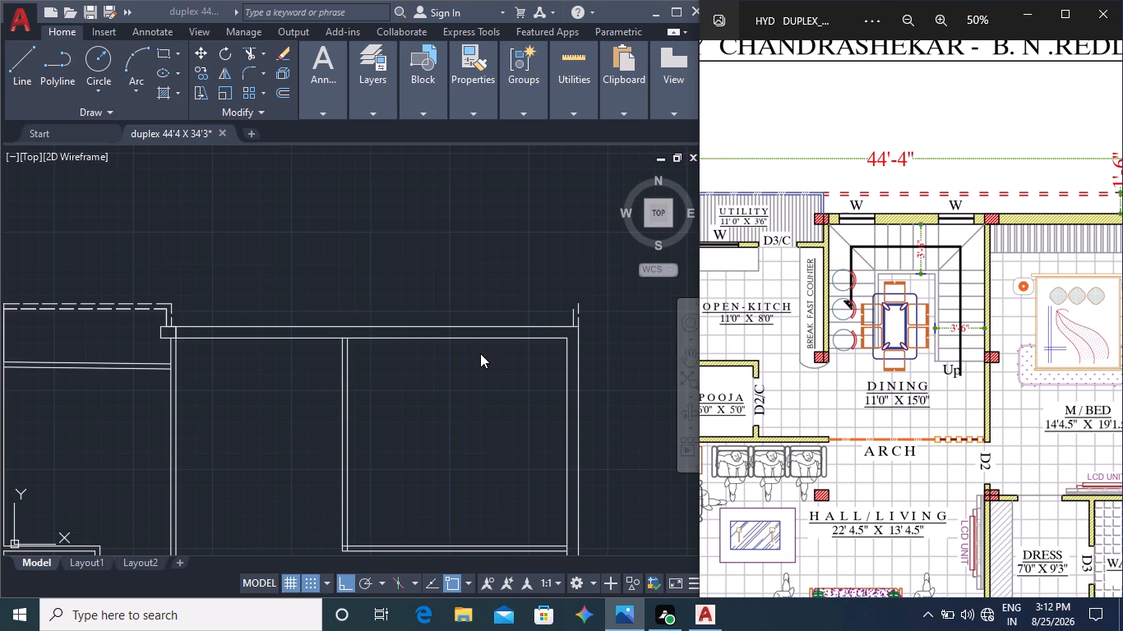
pyautogui.scroll(1, 569, 315)
pyautogui.scroll(-1, 568, 321)
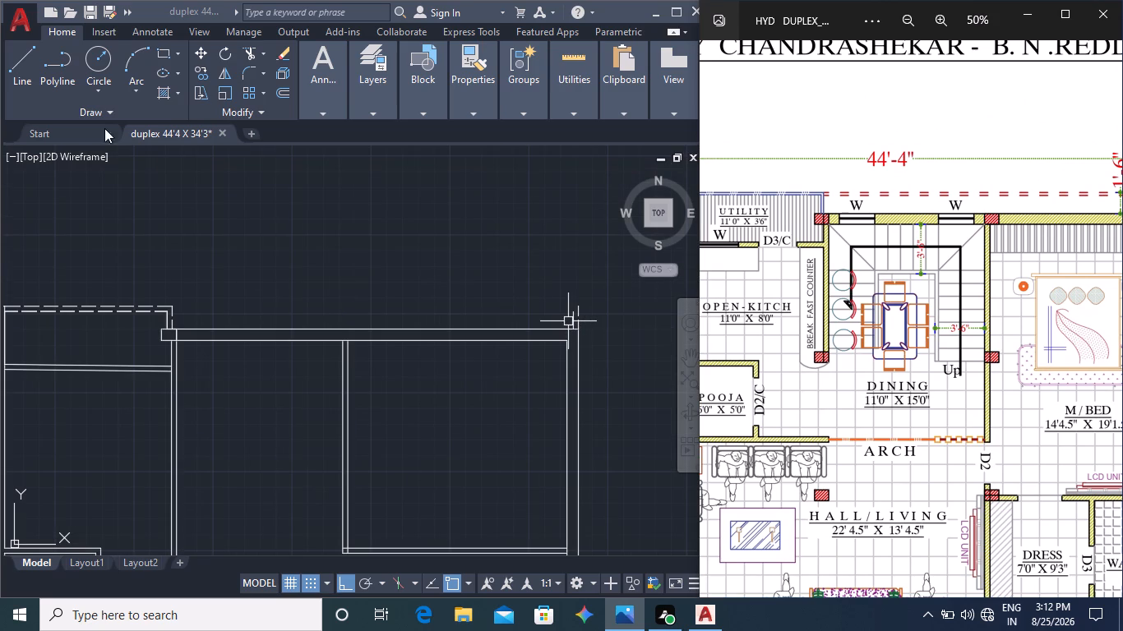
pyautogui.click(15, 70)
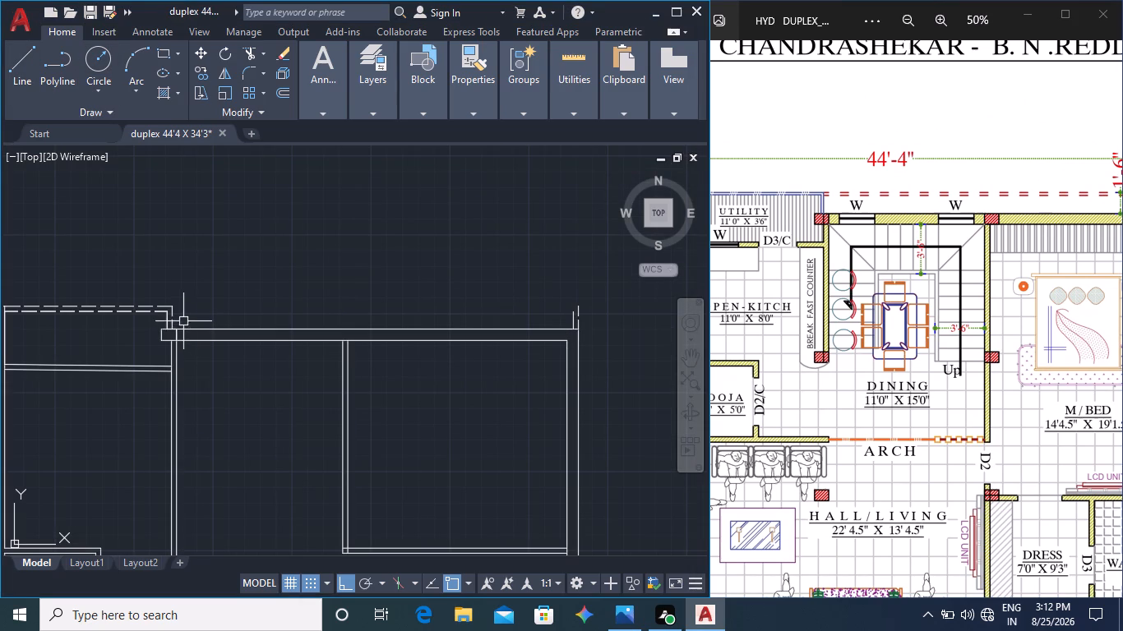
pyautogui.scroll(2, 169, 308)
pyautogui.click(30, 61)
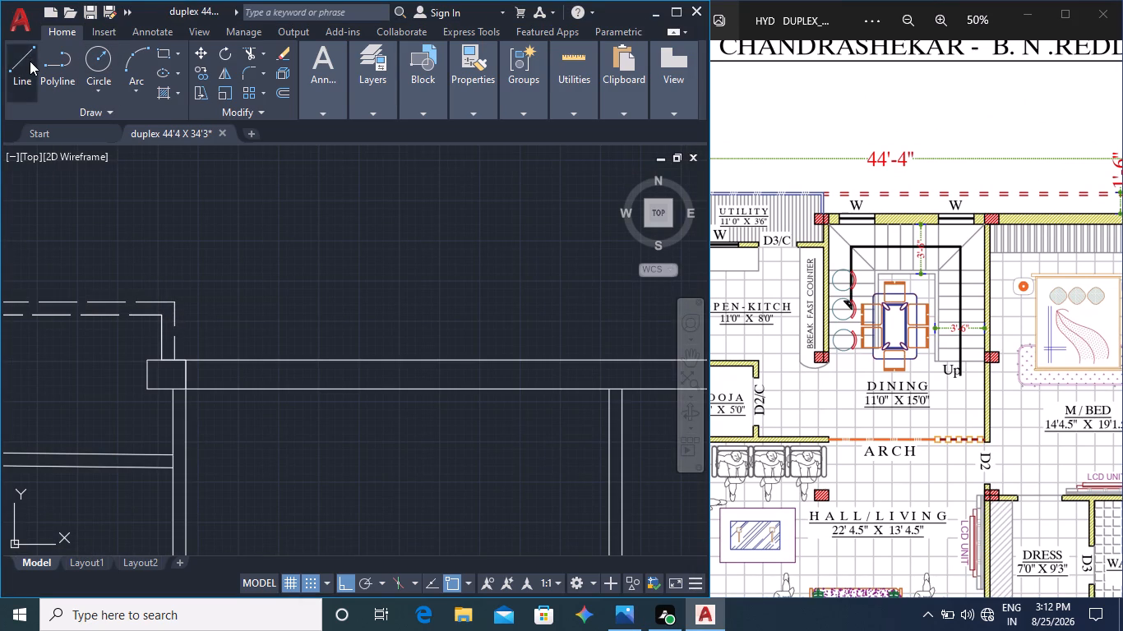
pyautogui.click(178, 303)
pyautogui.moveTo(410, 308); pyautogui.dragTo(0, 315, button='middle')
pyautogui.scroll(-3, 51, 328)
pyautogui.scroll(1, 557, 315)
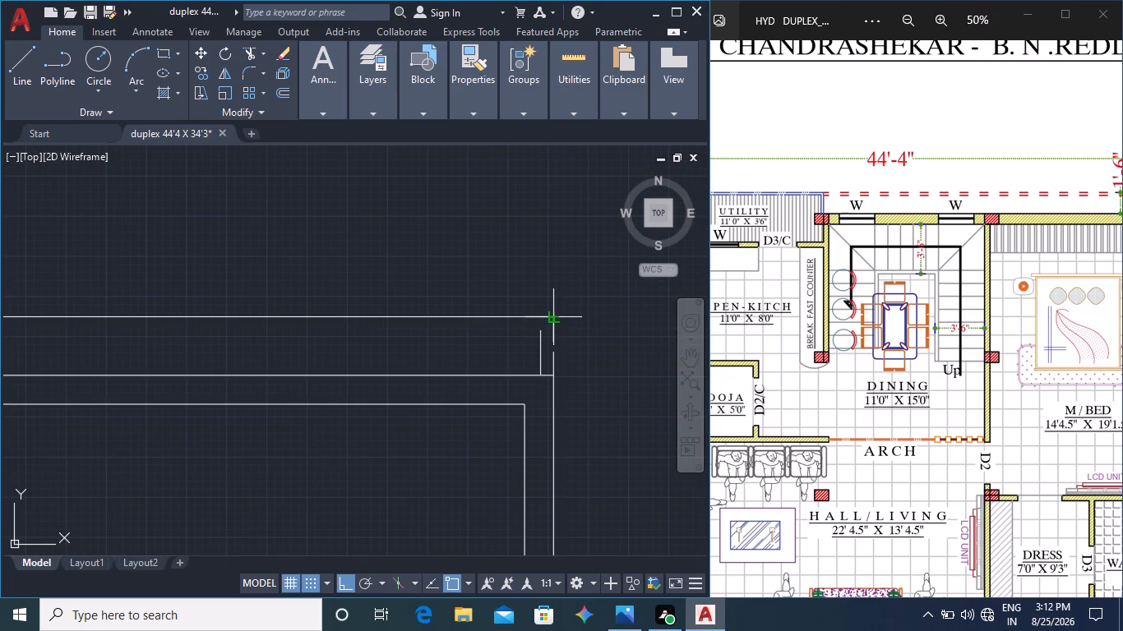
pyautogui.click(557, 315)
pyautogui.press('Escape')
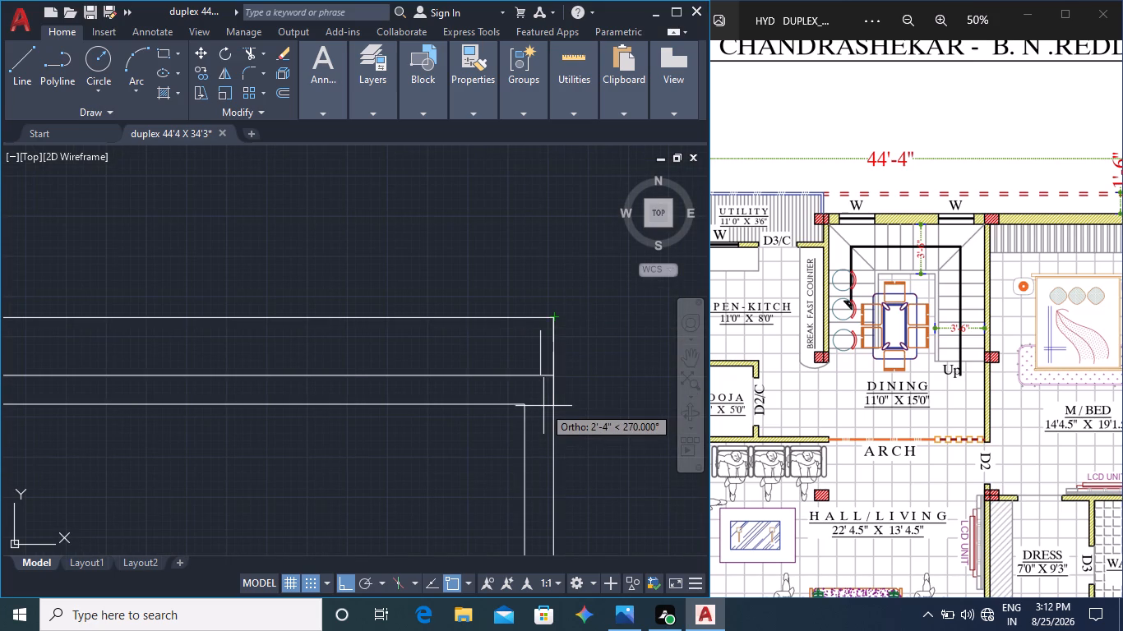
# Draw a parallel inner horizontal line from the utility's inner dashed line to the top of the short vertical line at the building's right end.
pyautogui.moveTo(349, 372); pyautogui.dragTo(614, 287, button='middle')
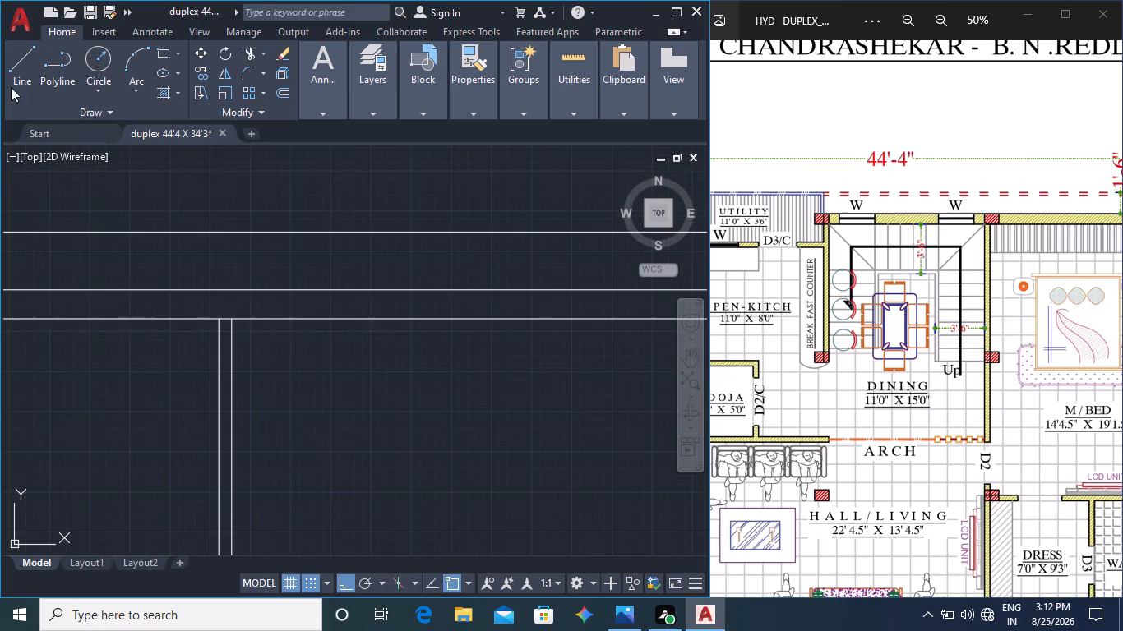
pyautogui.click(13, 82)
pyautogui.scroll(-2, 106, 225)
pyautogui.moveTo(106, 263); pyautogui.dragTo(377, 251, button='middle')
pyautogui.scroll(3, 207, 221)
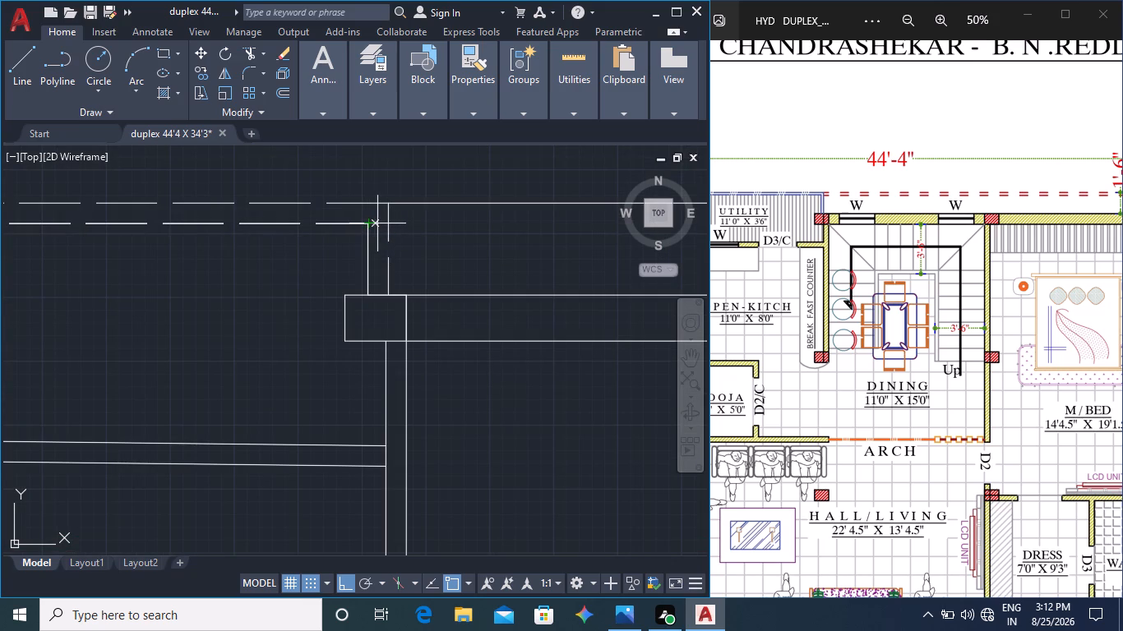
pyautogui.click(387, 223)
pyautogui.moveTo(499, 222); pyautogui.dragTo(0, 243, button='middle')
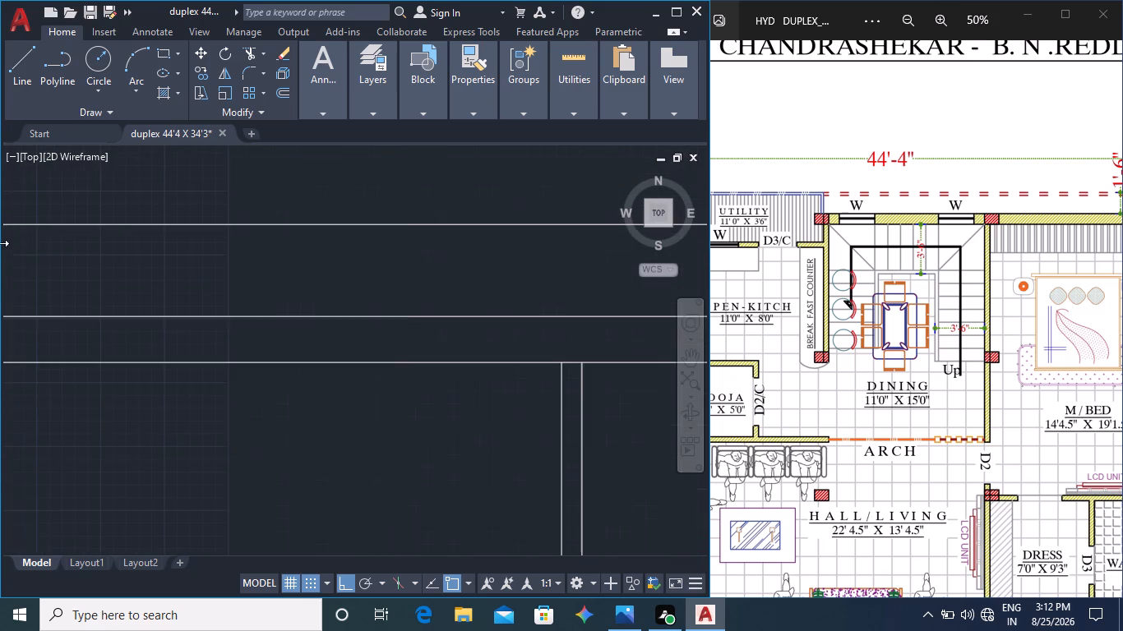
pyautogui.scroll(-3, 77, 244)
pyautogui.moveTo(447, 256); pyautogui.dragTo(144, 278, button='middle')
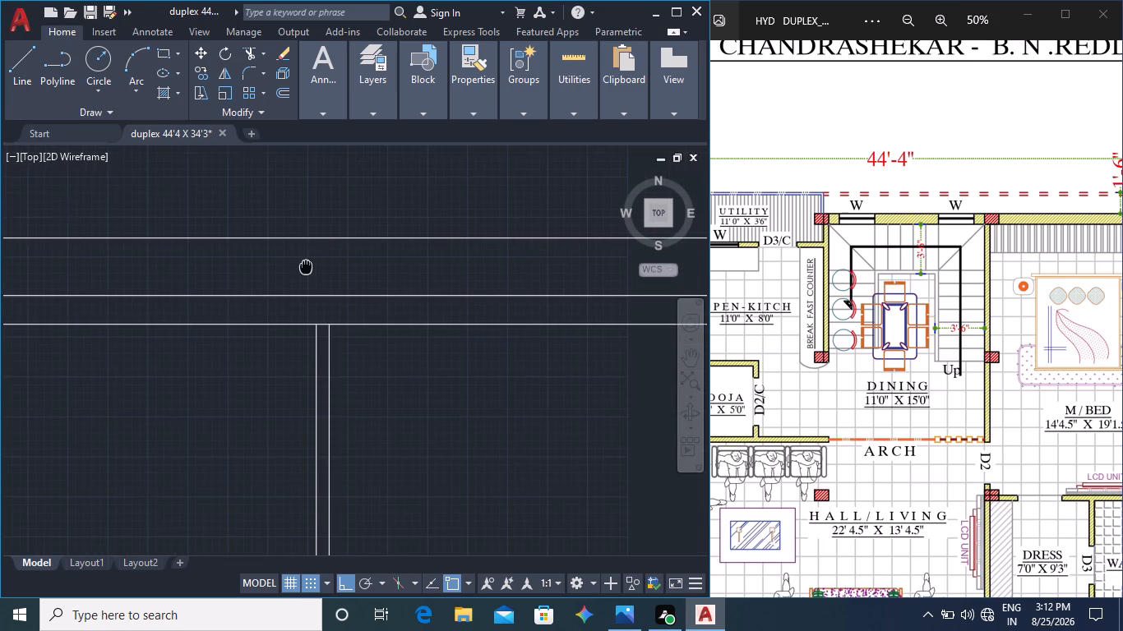
pyautogui.moveTo(571, 263); pyautogui.dragTo(167, 292, button='middle')
pyautogui.scroll(4, 270, 296)
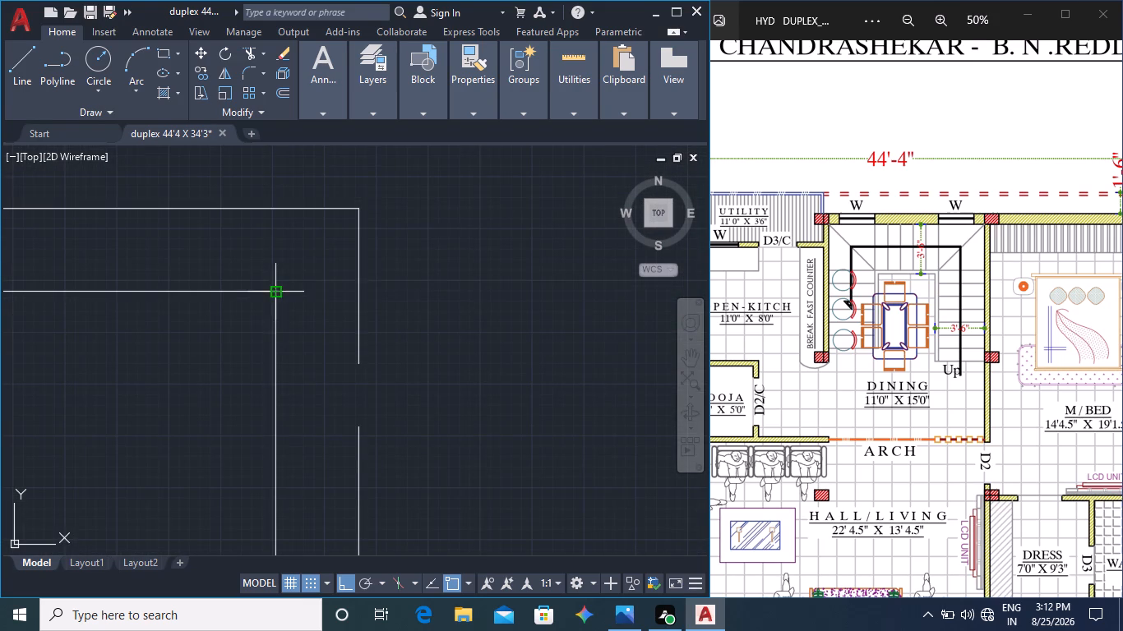
pyautogui.click(272, 295)
pyautogui.press('Escape')
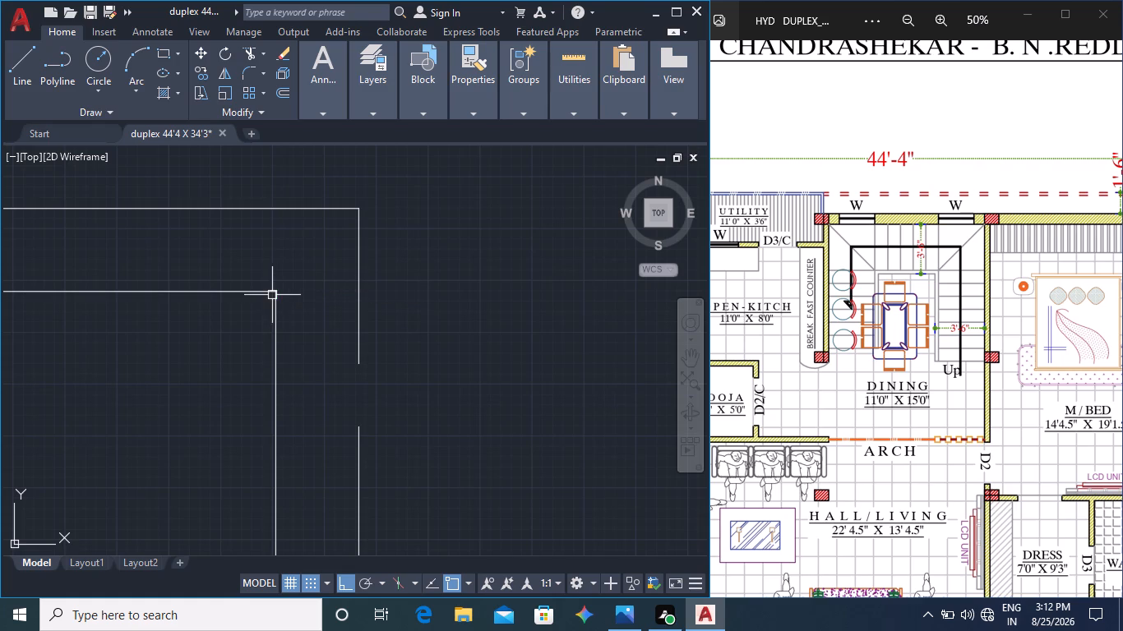
# Apply the ACAD_ISO02W100 linetype to both new horizontal boundary lines and the short vertical line at their right end.
pyautogui.scroll(-3, 281, 318)
pyautogui.moveTo(182, 384); pyautogui.dragTo(403, 279, button='middle')
pyautogui.scroll(-2, 387, 279)
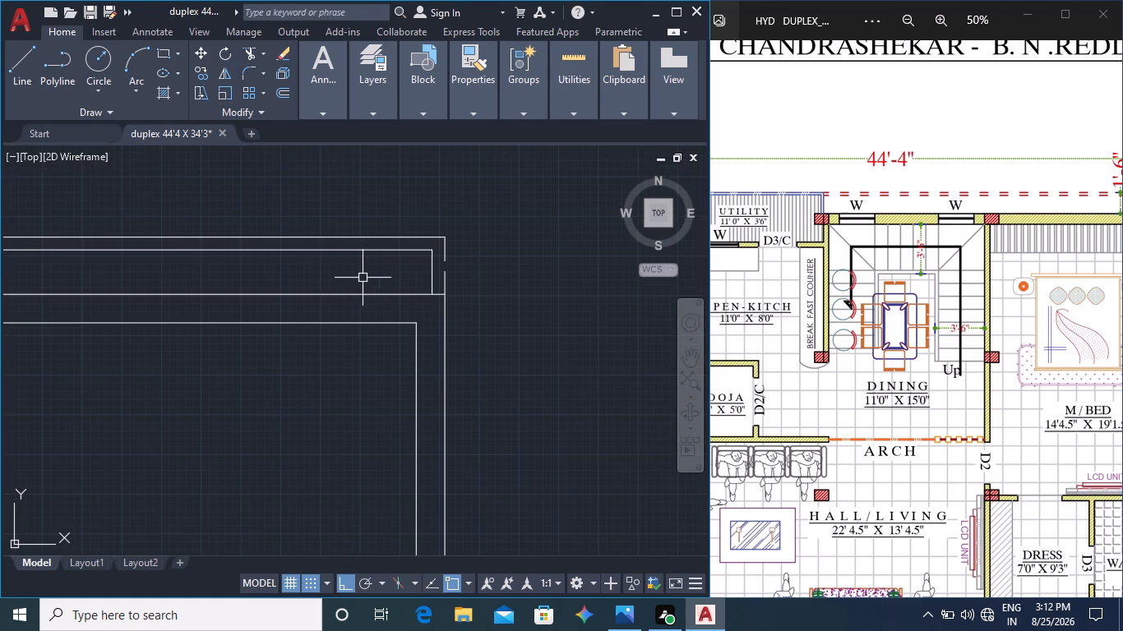
pyautogui.moveTo(363, 280); pyautogui.dragTo(389, 325, button='middle')
pyautogui.click(457, 314)
pyautogui.click(423, 296)
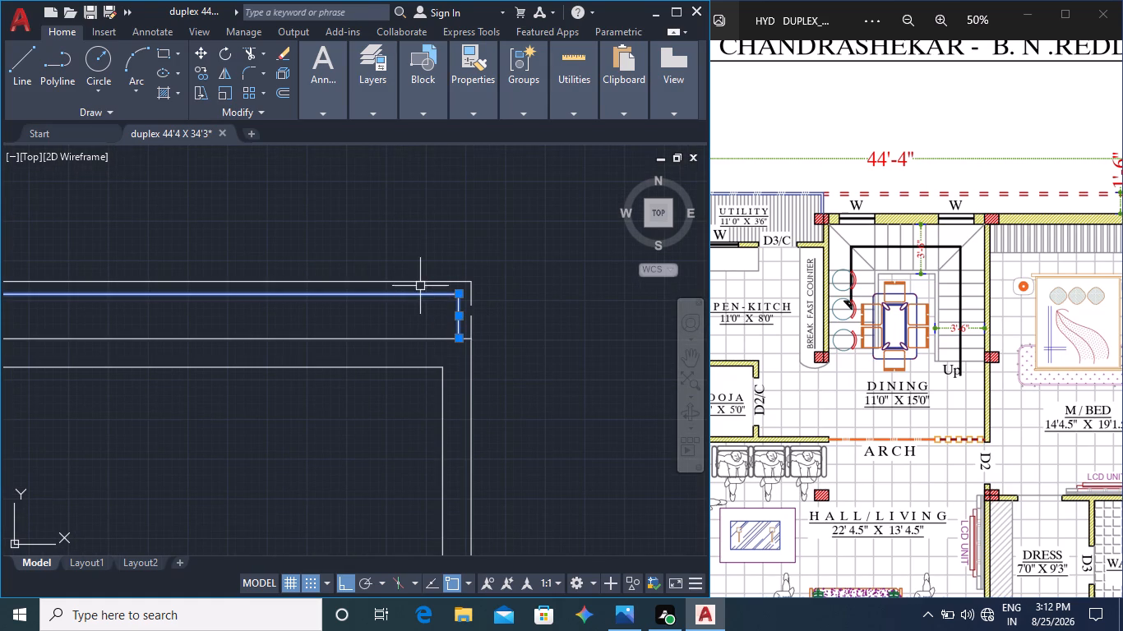
pyautogui.click(419, 280)
pyautogui.click(478, 104)
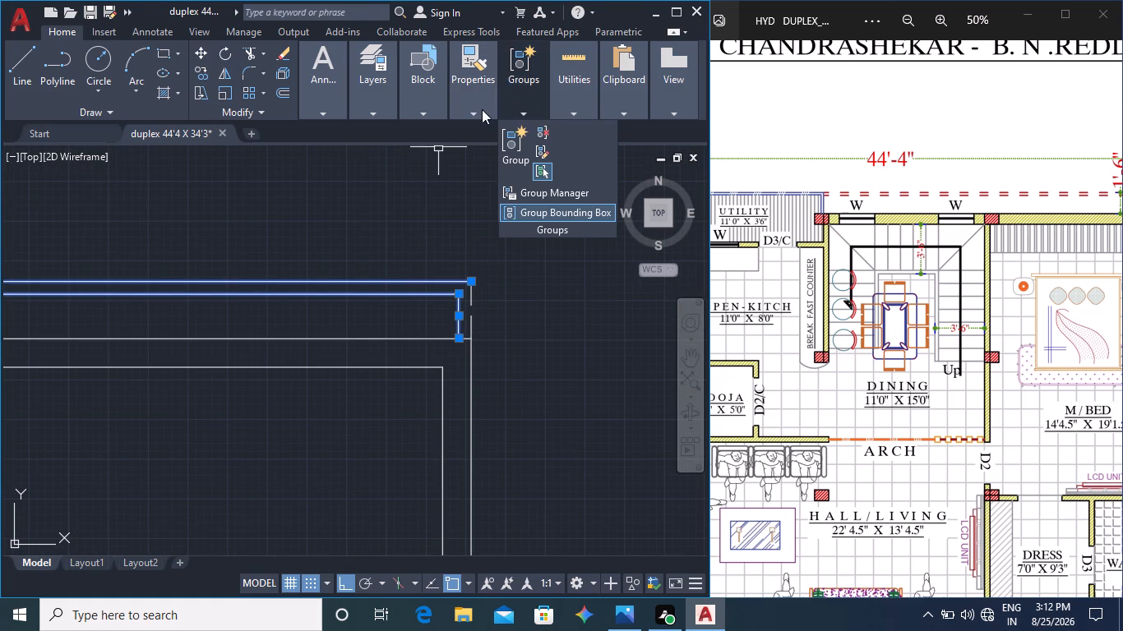
pyautogui.click(590, 174)
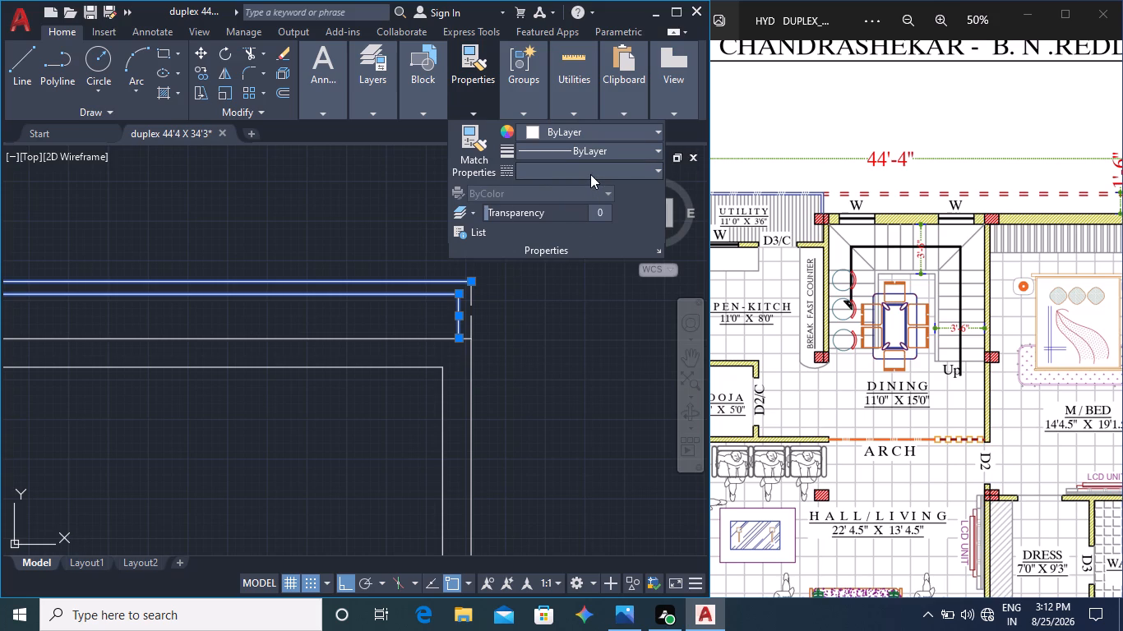
pyautogui.click(582, 233)
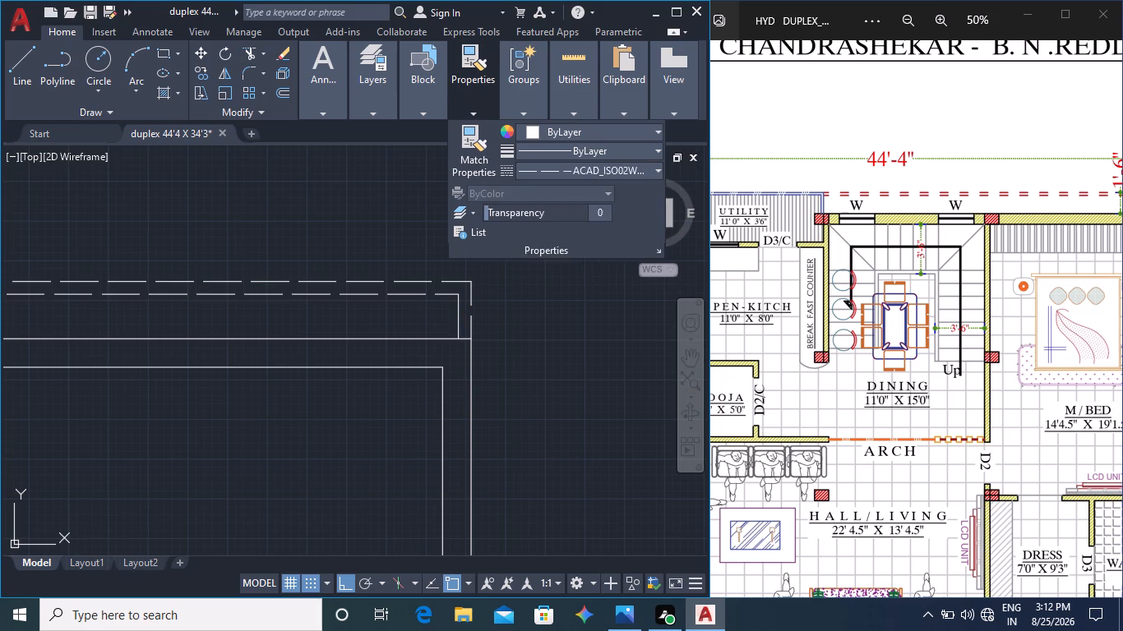
pyautogui.press('Escape')
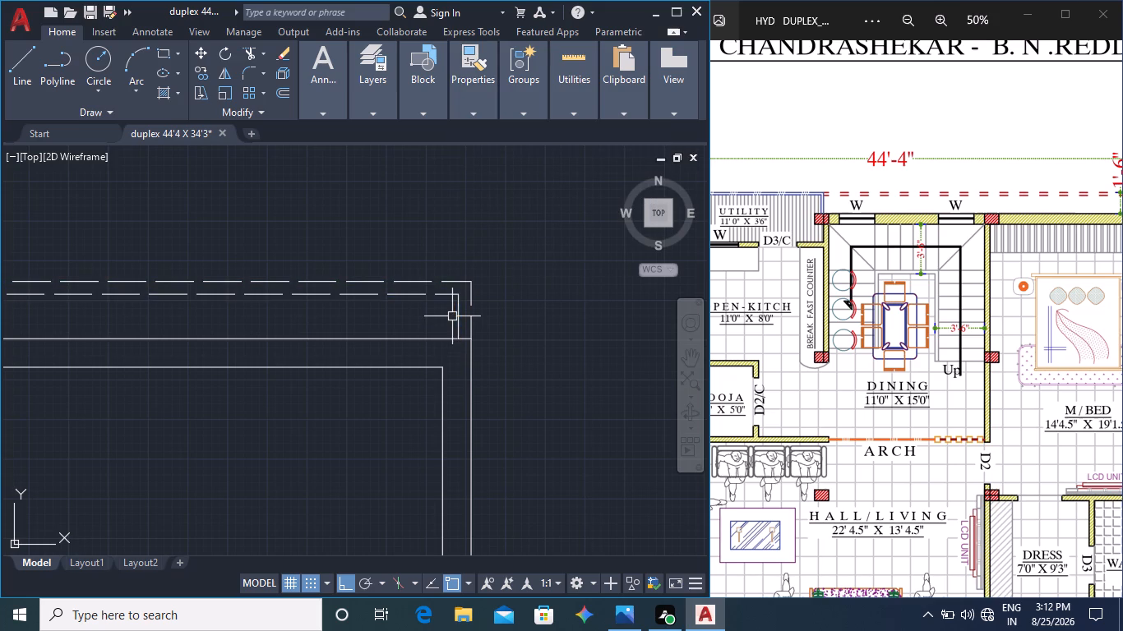
# Set the ACAD_ISO02W100 linetype again on the short vertical line at the boundary's right end.
pyautogui.click(458, 317)
pyautogui.click(488, 103)
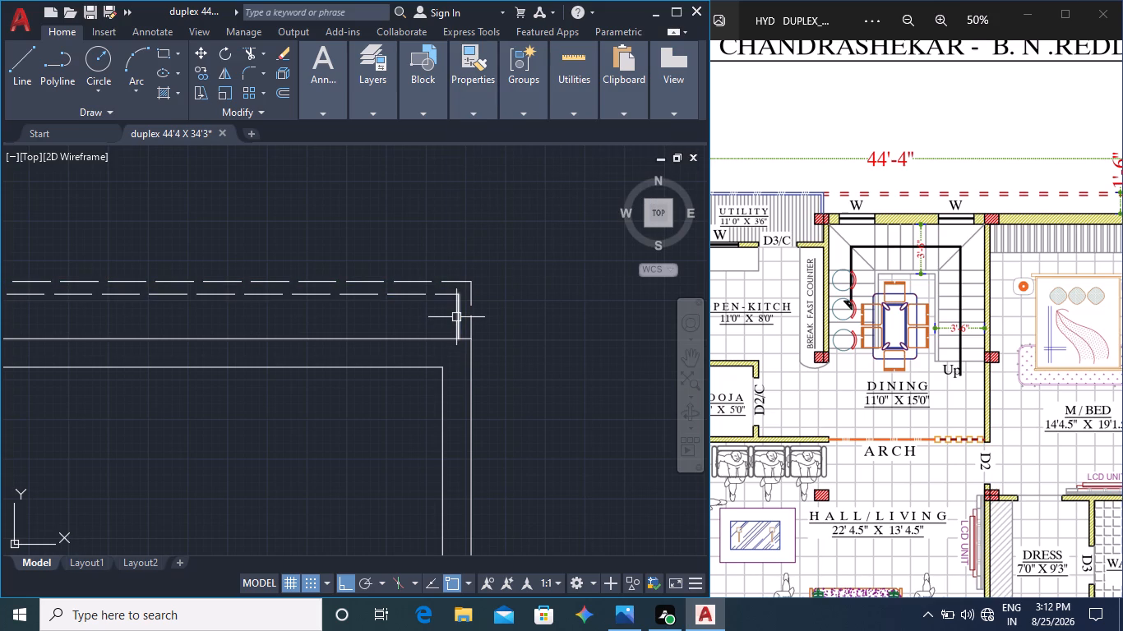
pyautogui.doubleClick(485, 97)
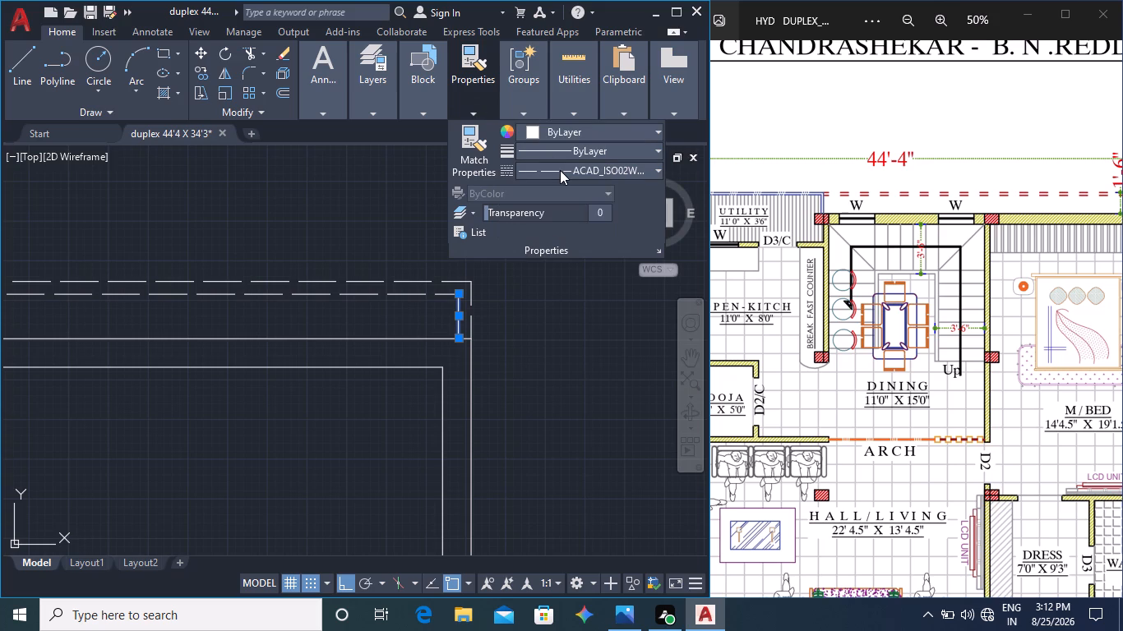
pyautogui.click(560, 171)
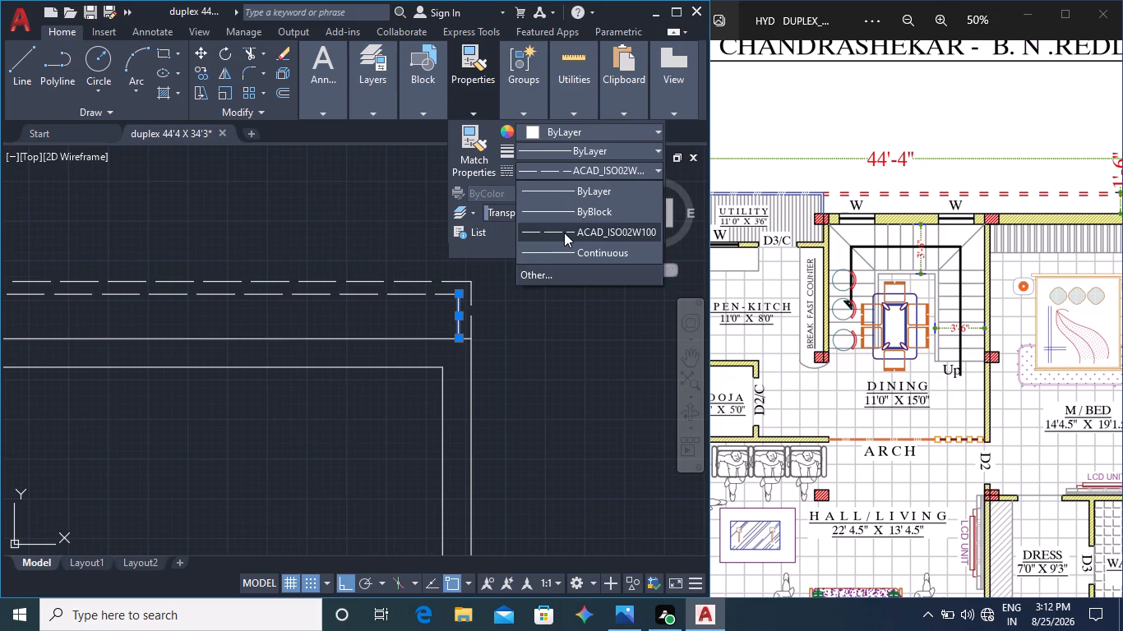
pyautogui.click(564, 233)
pyautogui.press('Escape')
pyautogui.press('Escape')
# Examine the reference plan's top wall between the dining area and master bedroom for column positions.
pyautogui.scroll(4, 456, 321)
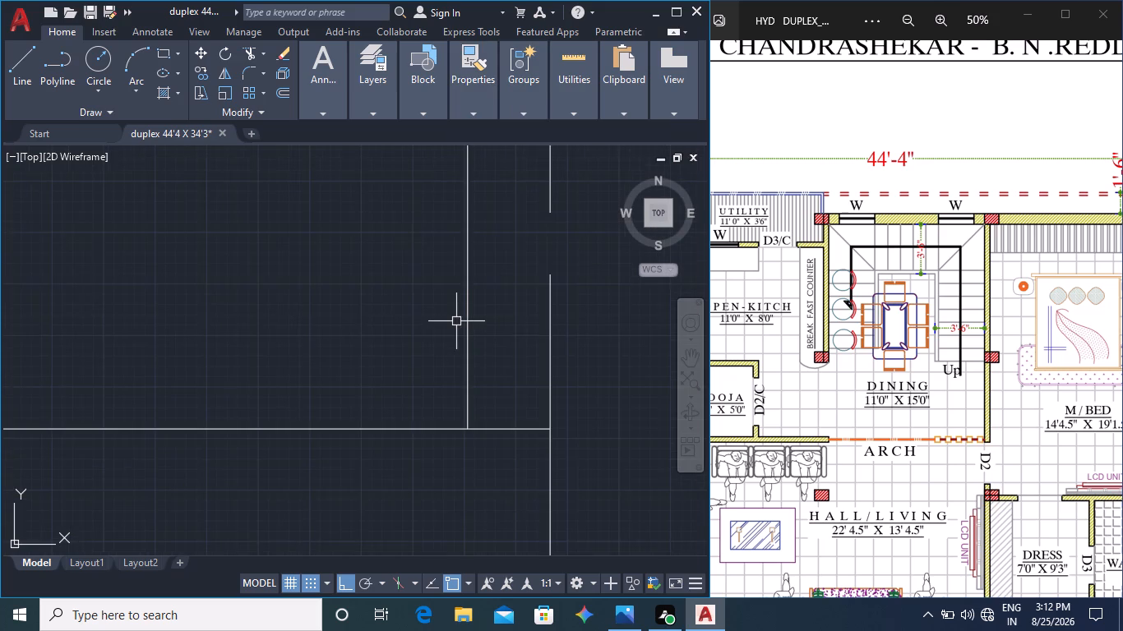
pyautogui.scroll(-8, 456, 321)
pyautogui.moveTo(346, 328); pyautogui.dragTo(446, 283, button='middle')
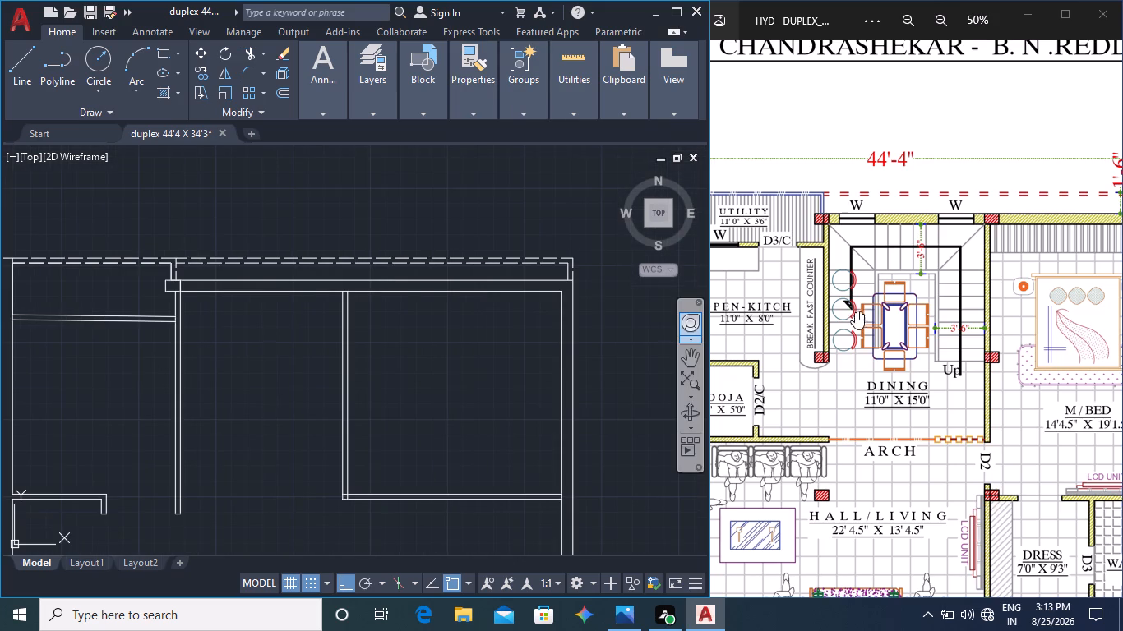
pyautogui.middleClick(864, 304)
pyautogui.moveTo(859, 291); pyautogui.dragTo(878, 245, button='middle')
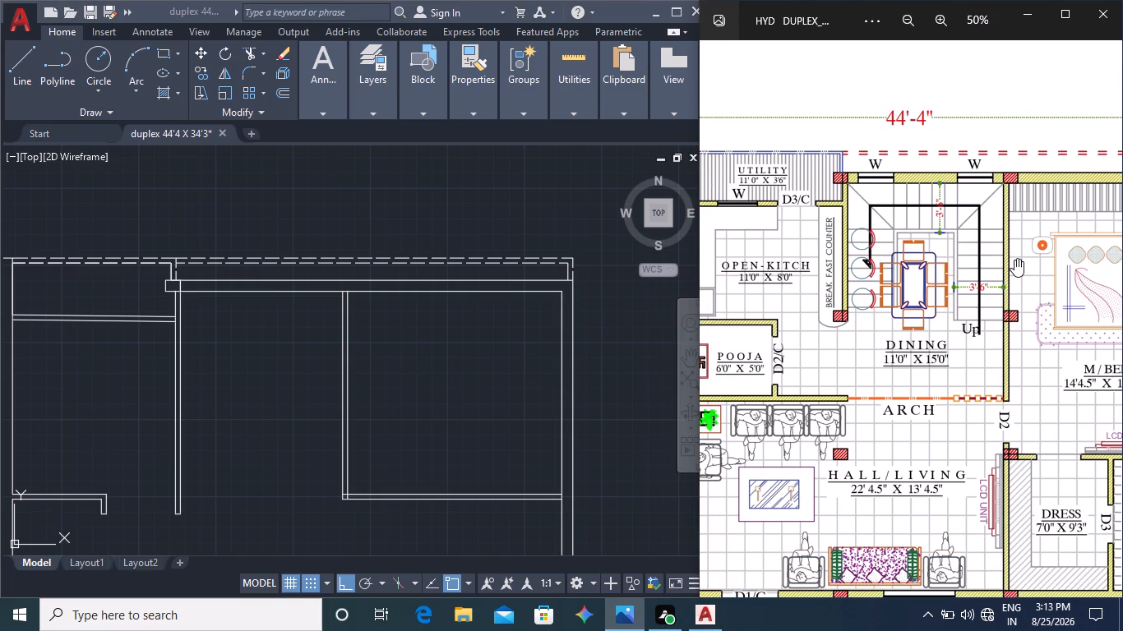
pyautogui.scroll(8, 1016, 172)
pyautogui.scroll(3, 178, 290)
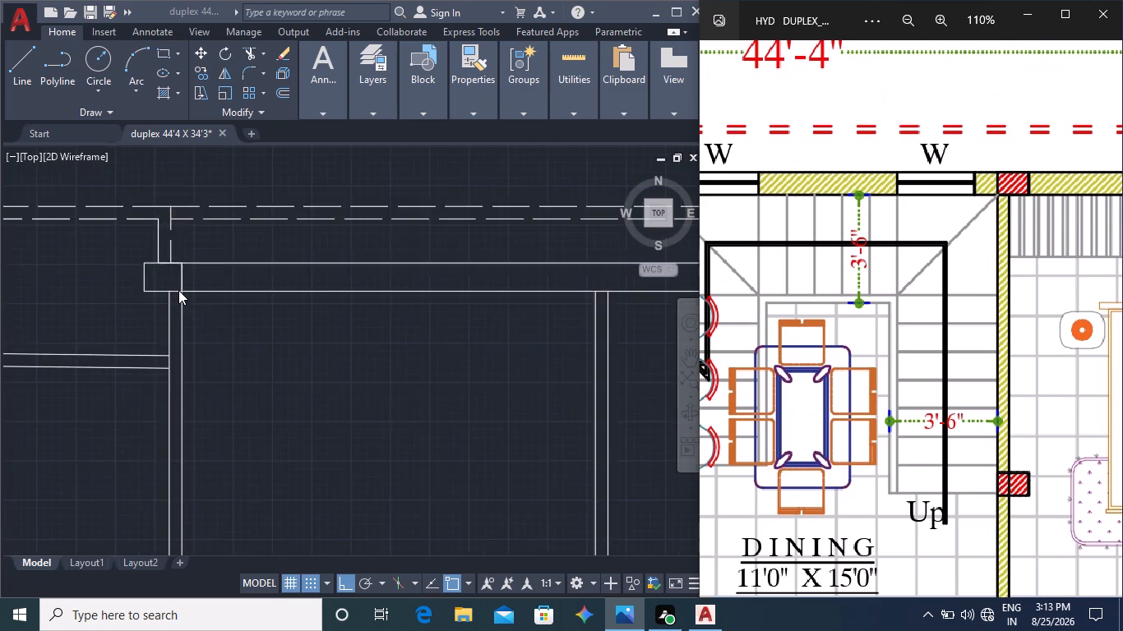
# Copy the column rectangle at the utility corner along the top wall to the junction with the dining–master bedroom wall.
pyautogui.click(183, 271)
pyautogui.click(183, 271)
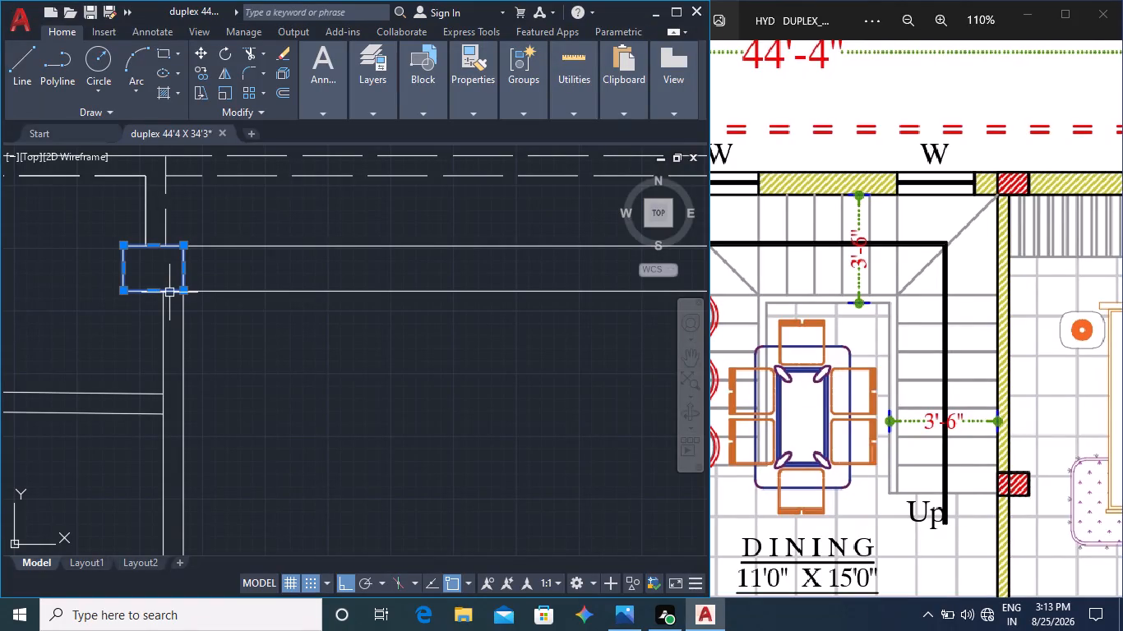
pyautogui.click(198, 64)
pyautogui.click(122, 288)
pyautogui.scroll(-3, 412, 312)
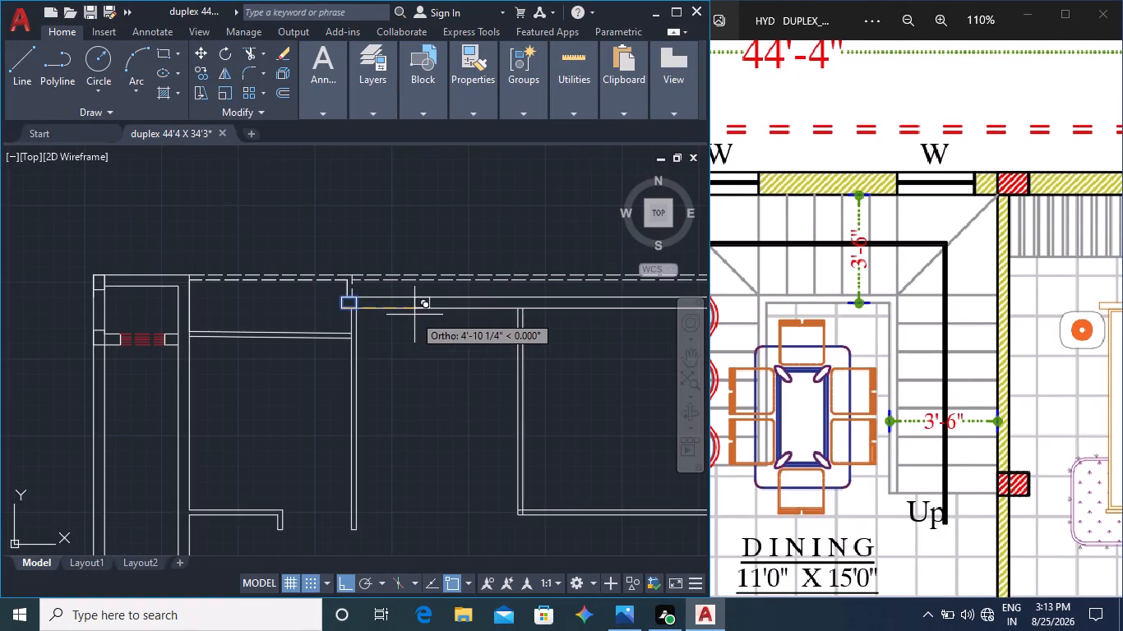
pyautogui.moveTo(484, 329); pyautogui.dragTo(372, 331, button='middle')
pyautogui.scroll(5, 444, 324)
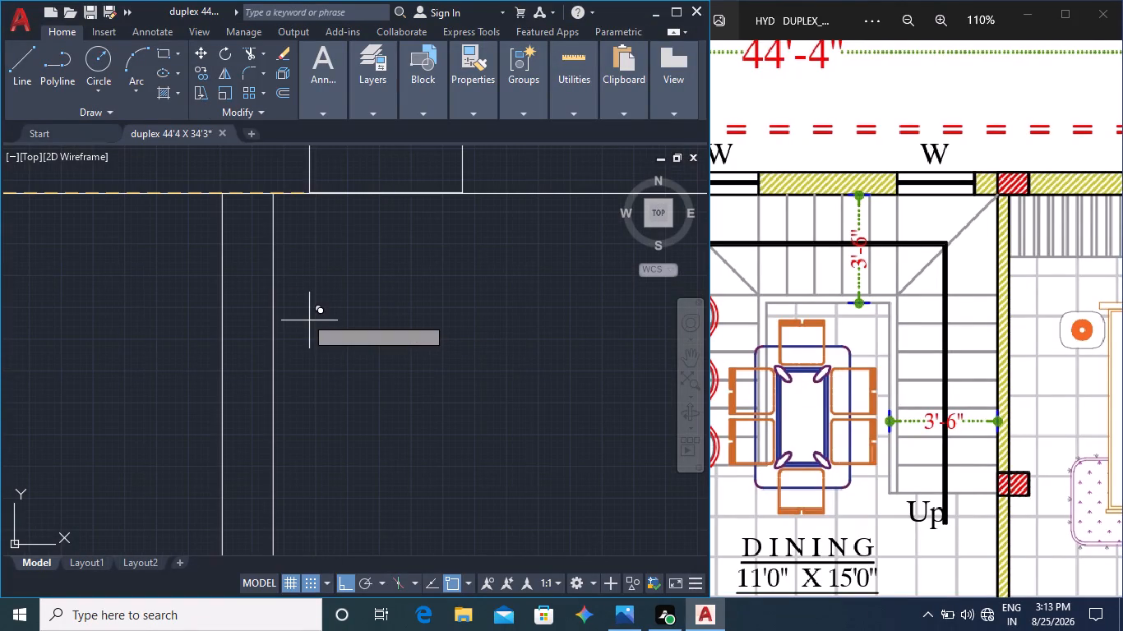
pyautogui.click(221, 190)
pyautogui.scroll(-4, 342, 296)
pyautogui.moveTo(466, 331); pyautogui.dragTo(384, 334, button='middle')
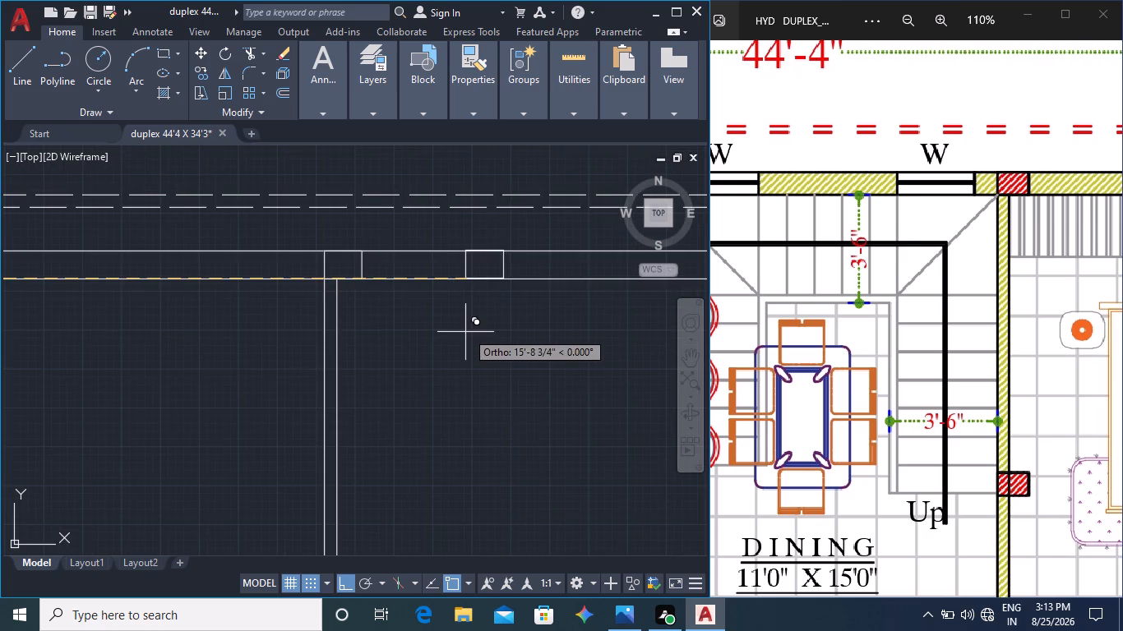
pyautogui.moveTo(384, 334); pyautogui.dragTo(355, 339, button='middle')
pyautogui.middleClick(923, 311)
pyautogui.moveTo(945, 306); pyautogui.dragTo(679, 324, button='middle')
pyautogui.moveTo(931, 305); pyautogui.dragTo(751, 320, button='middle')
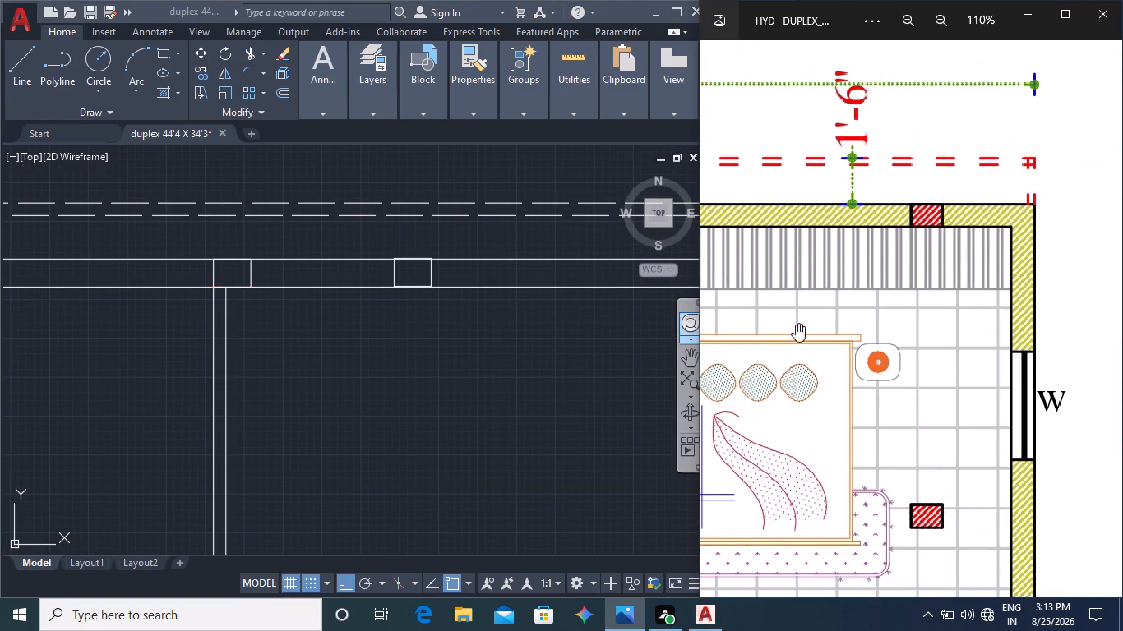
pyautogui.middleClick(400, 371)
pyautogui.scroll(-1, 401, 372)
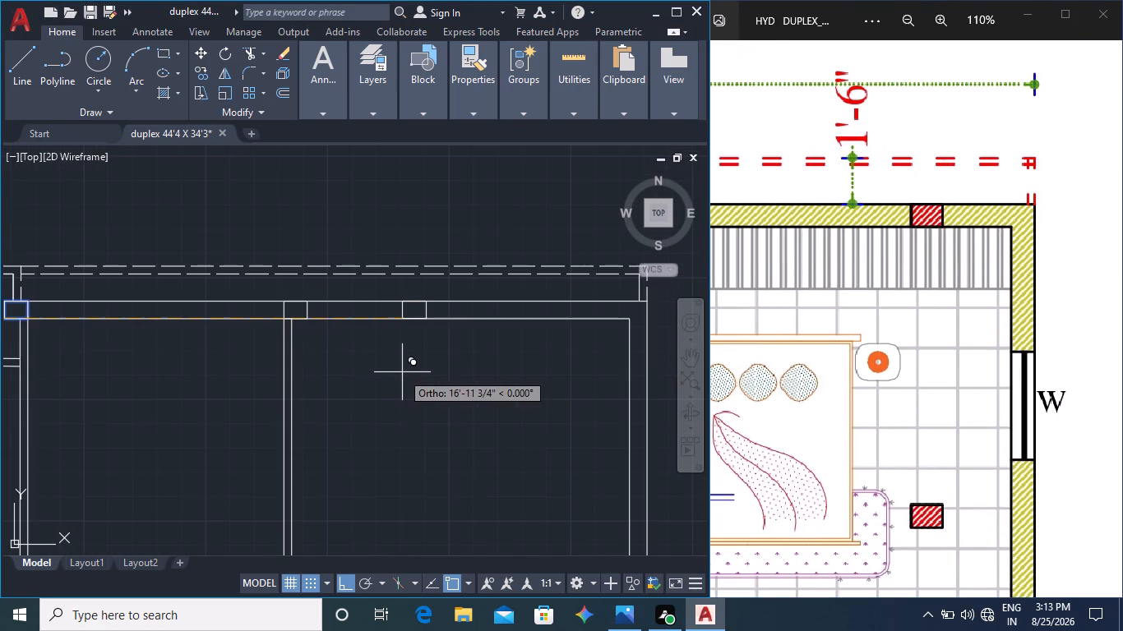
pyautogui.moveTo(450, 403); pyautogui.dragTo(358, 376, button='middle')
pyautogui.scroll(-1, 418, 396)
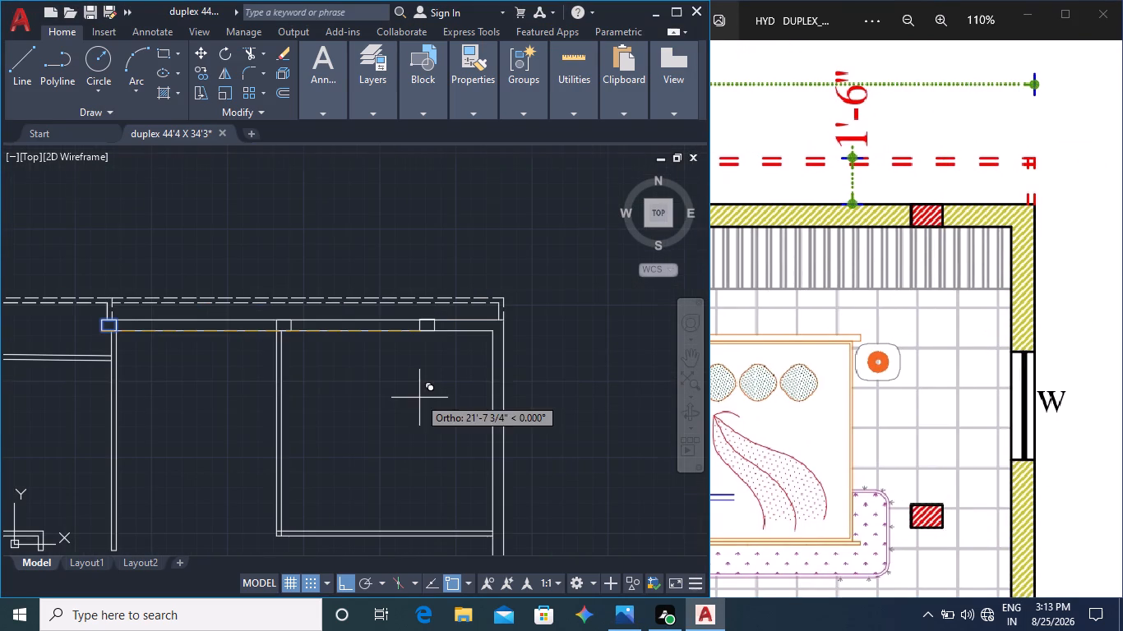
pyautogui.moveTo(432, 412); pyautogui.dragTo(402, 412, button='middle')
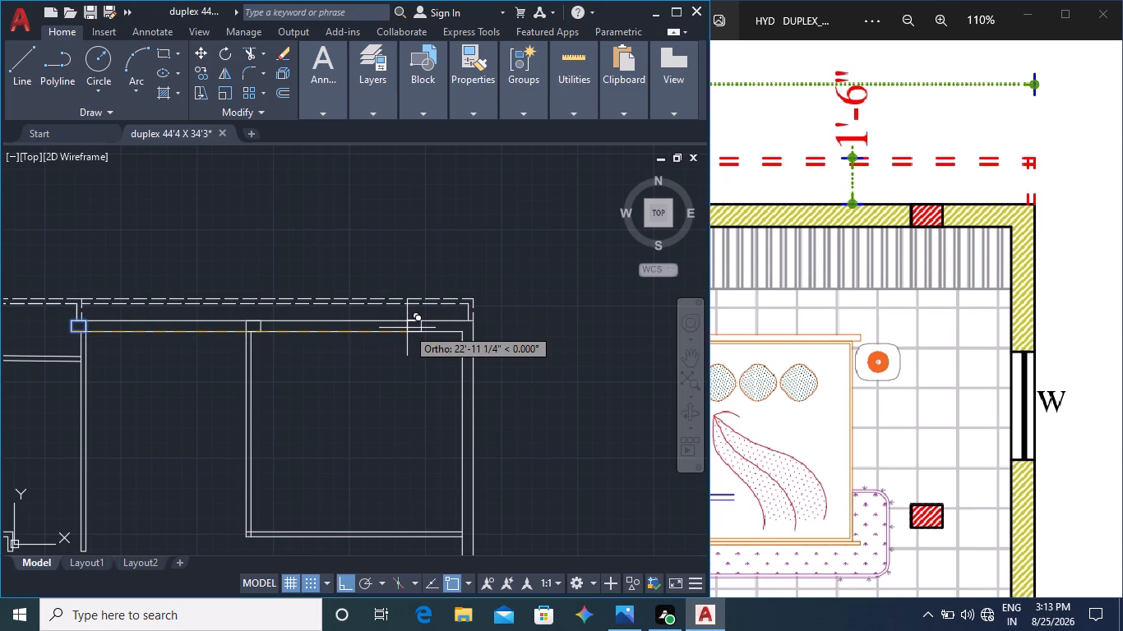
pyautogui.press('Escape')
# Examine the second floor reference plan's columns around the master bedroom, dress and wash room down to the bottom wall.
pyautogui.middleClick(987, 343)
pyautogui.moveTo(802, 355); pyautogui.dragTo(939, 316, button='middle')
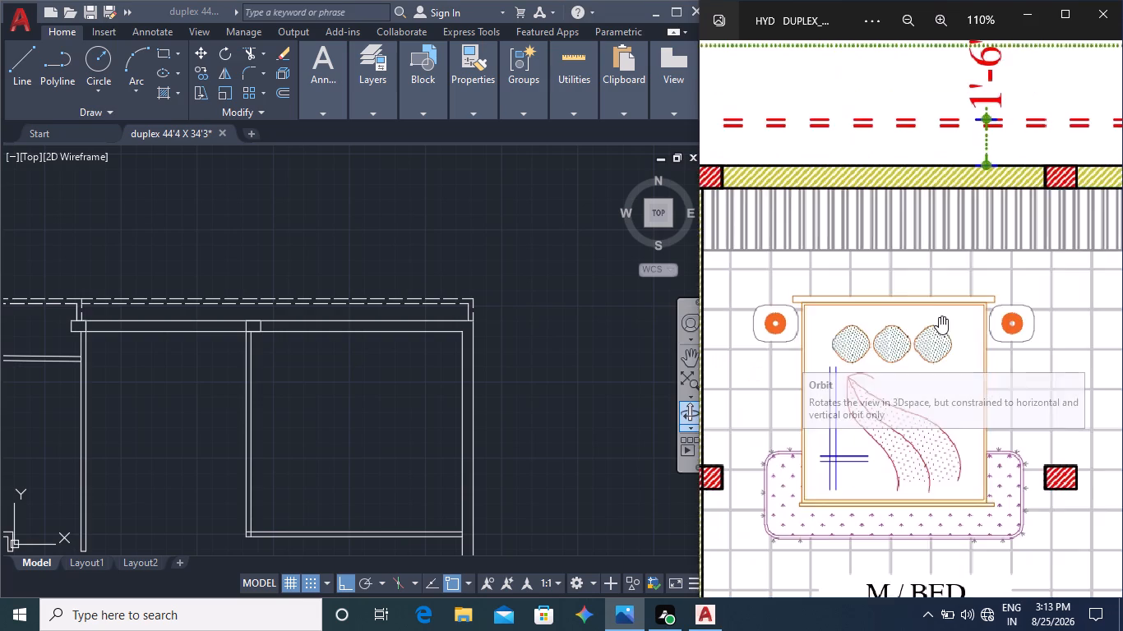
pyautogui.scroll(-7, 930, 330)
pyautogui.moveTo(1003, 444); pyautogui.dragTo(962, 349, button='middle')
pyautogui.moveTo(975, 453); pyautogui.dragTo(975, 441, button='middle')
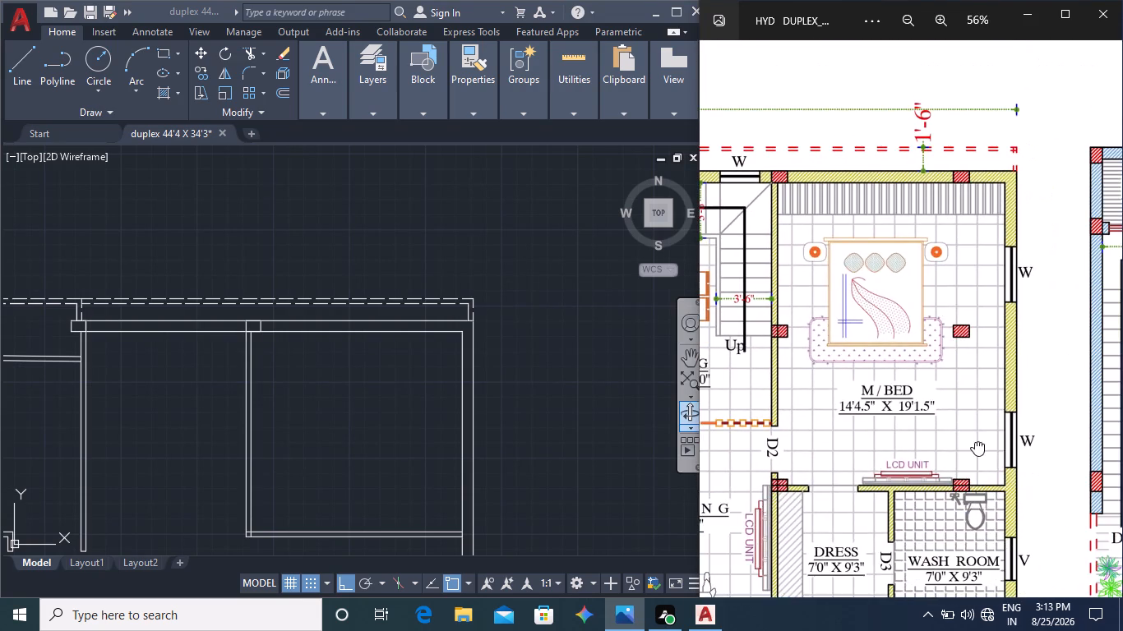
pyautogui.moveTo(975, 441); pyautogui.dragTo(959, 300, button='middle')
pyautogui.moveTo(978, 442); pyautogui.dragTo(965, 373, button='middle')
pyautogui.moveTo(915, 430); pyautogui.dragTo(923, 417, button='middle')
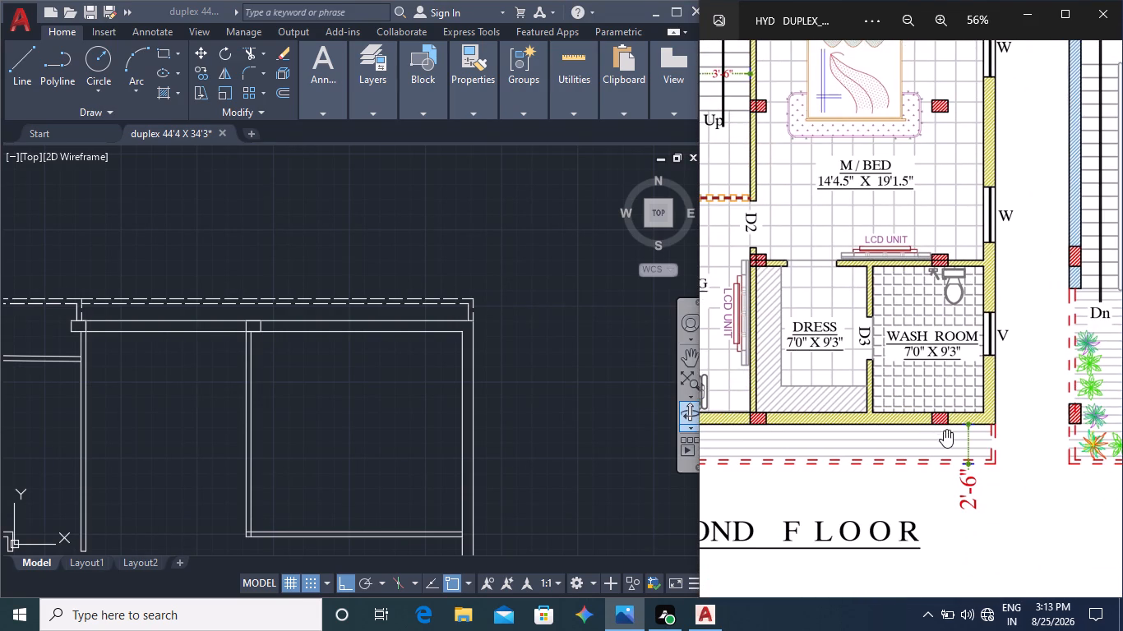
pyautogui.scroll(2, 944, 422)
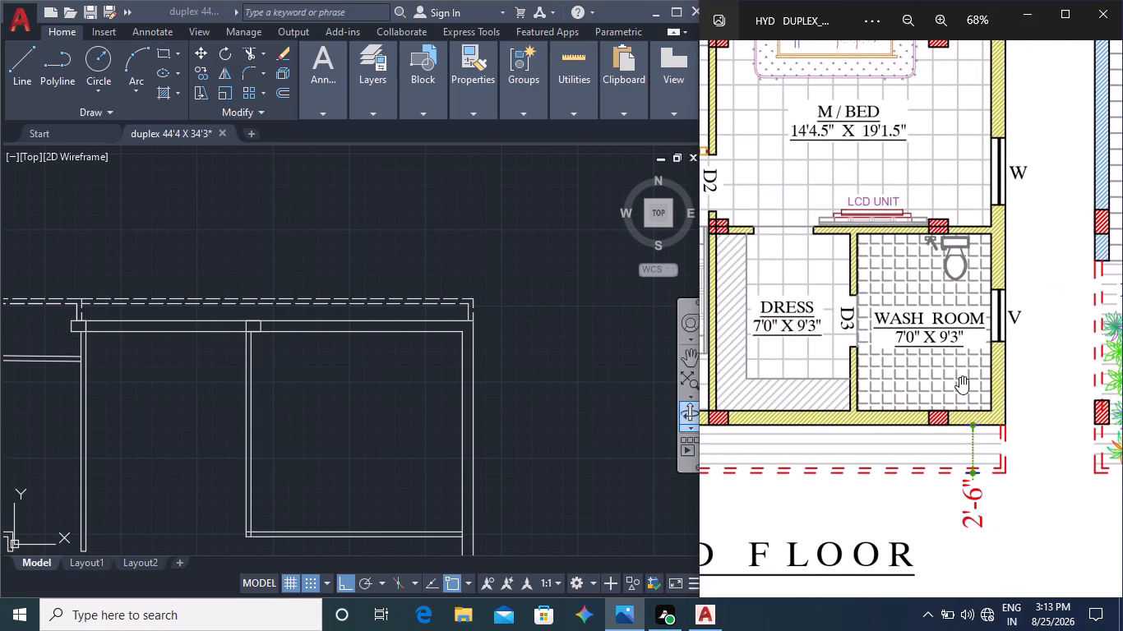
pyautogui.moveTo(962, 315); pyautogui.dragTo(964, 366, button='middle')
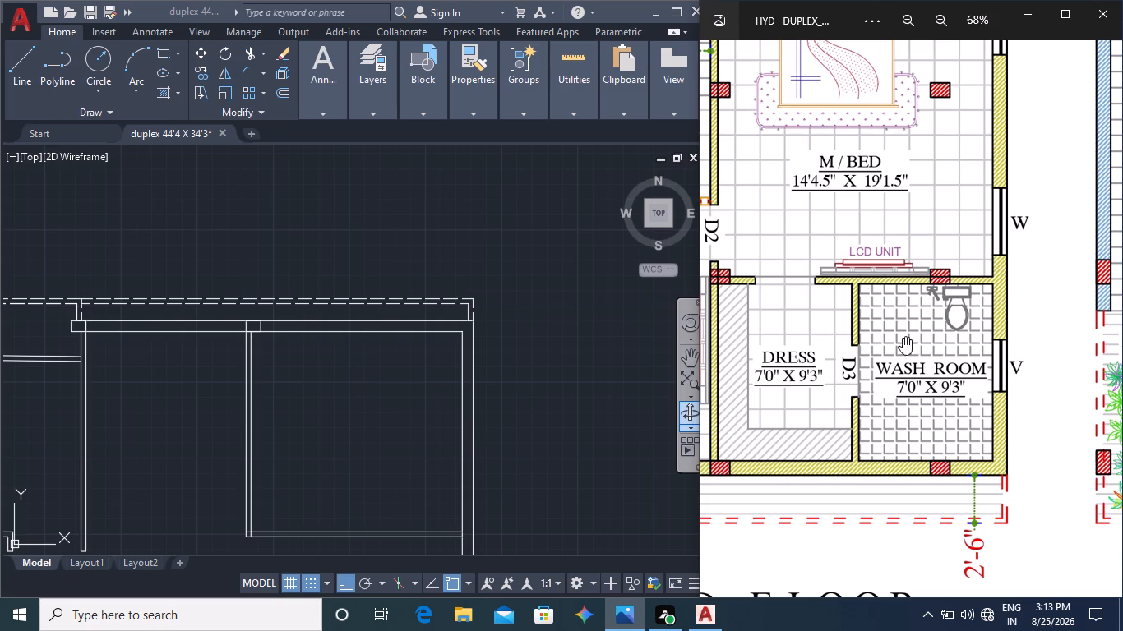
pyautogui.middleClick(399, 430)
pyautogui.moveTo(399, 430); pyautogui.dragTo(421, 385, button='middle')
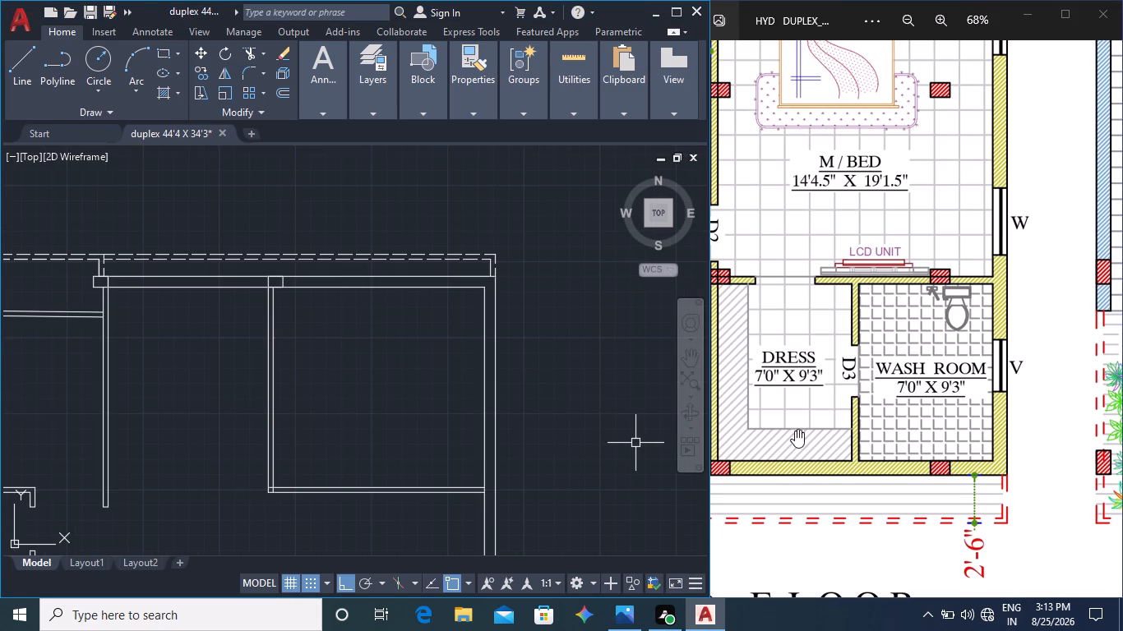
pyautogui.scroll(-3, 796, 430)
pyautogui.moveTo(810, 424); pyautogui.dragTo(865, 394, button='middle')
pyautogui.moveTo(830, 414); pyautogui.dragTo(853, 403, button='middle')
# Examine the third floor reference plan's column layout around the family lounge, master bedroom and wash room.
pyautogui.scroll(-2, 854, 402)
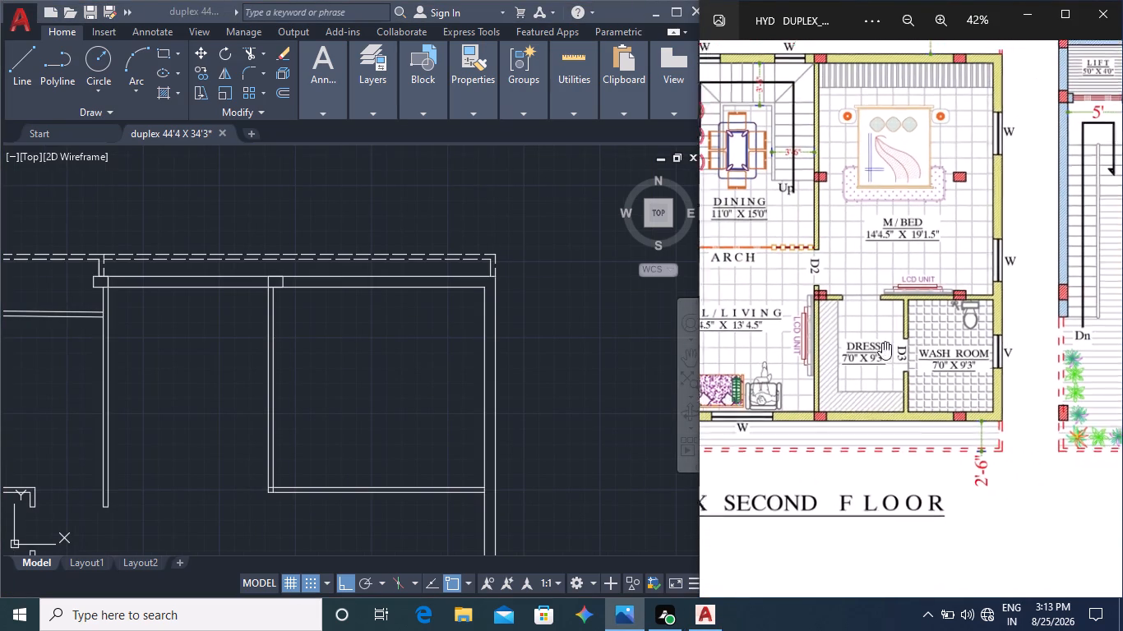
pyautogui.moveTo(884, 333); pyautogui.dragTo(899, 427, button='middle')
pyautogui.moveTo(880, 397); pyautogui.dragTo(901, 377, button='middle')
pyautogui.moveTo(943, 385); pyautogui.dragTo(758, 374, button='middle')
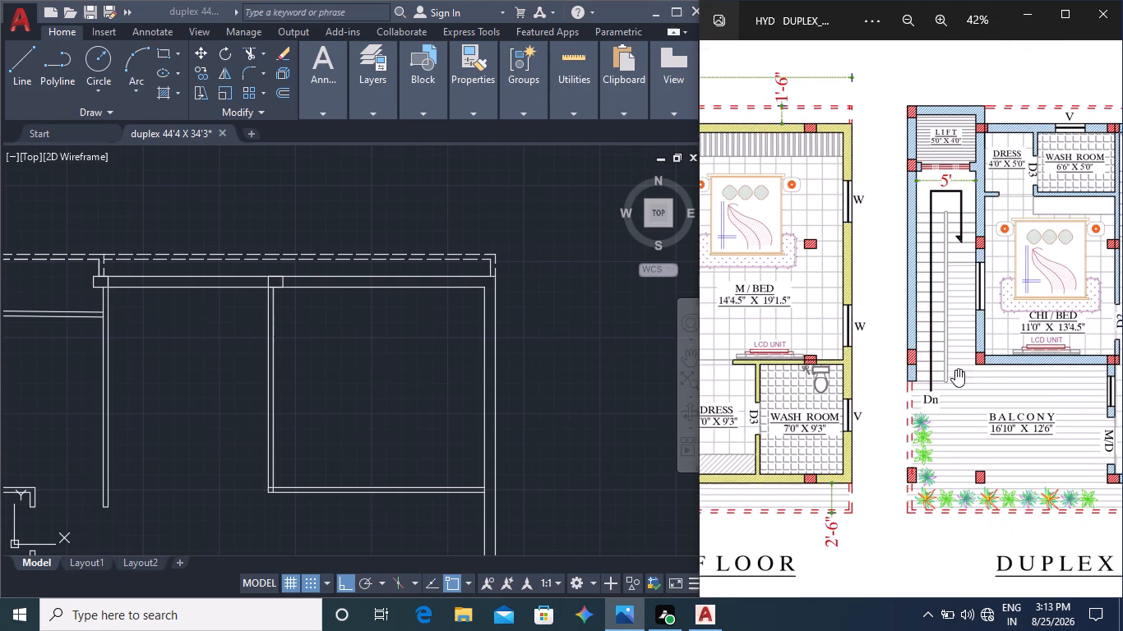
pyautogui.moveTo(961, 367); pyautogui.dragTo(737, 367, button='middle')
pyautogui.moveTo(941, 370); pyautogui.dragTo(825, 363, button='middle')
pyautogui.moveTo(970, 370); pyautogui.dragTo(904, 362, button='middle')
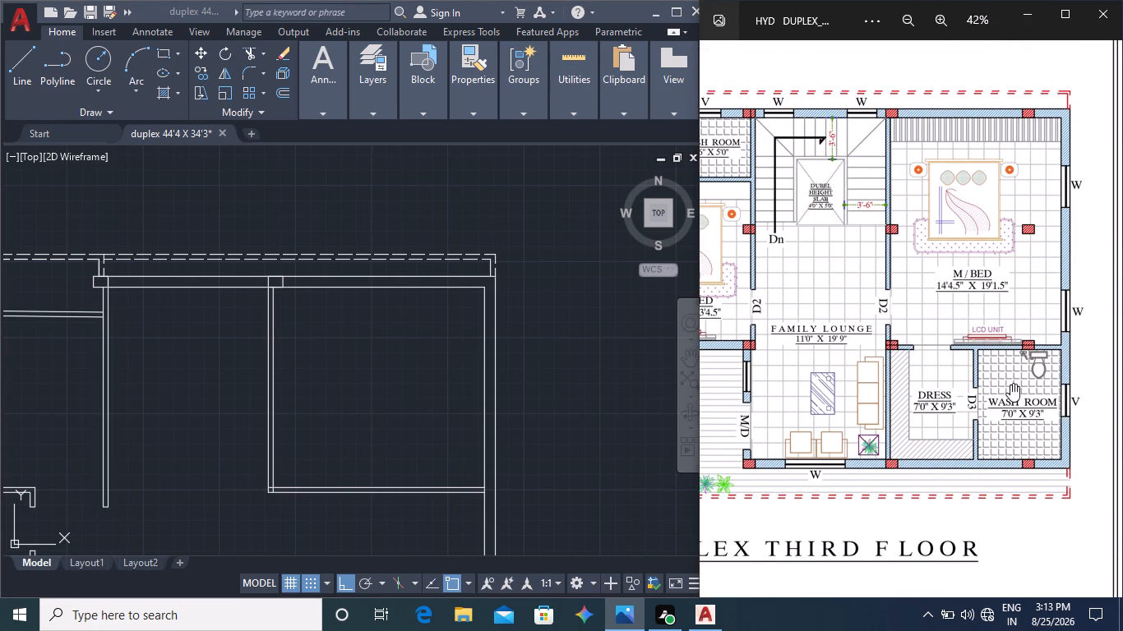
pyautogui.moveTo(1024, 429); pyautogui.dragTo(979, 433, button='middle')
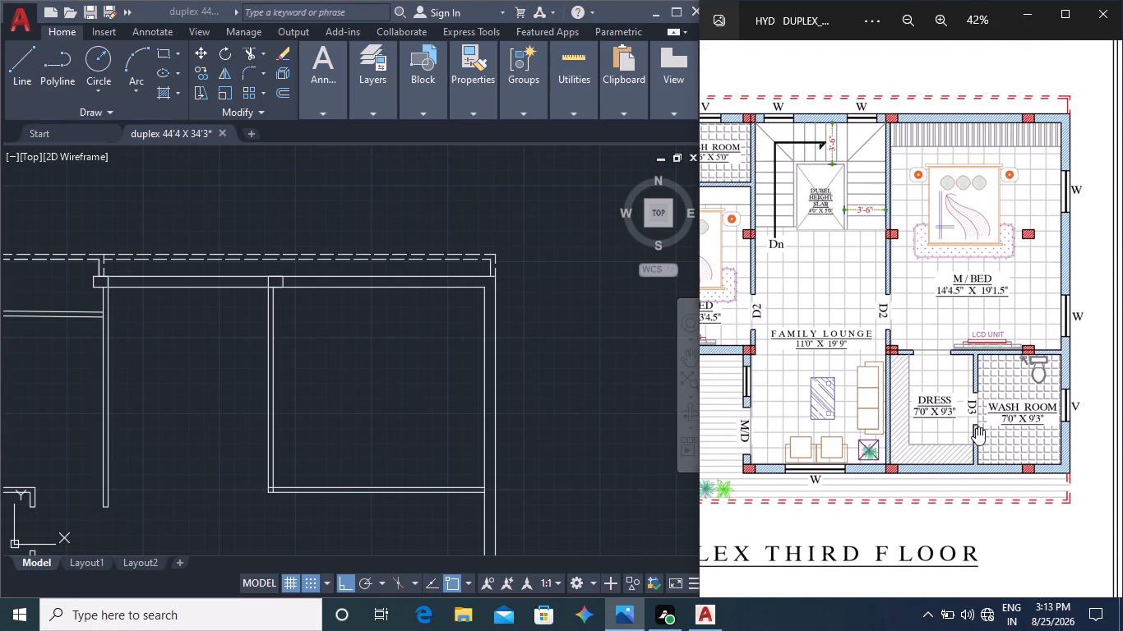
pyautogui.scroll(-2, 1010, 364)
pyautogui.middleClick(926, 361)
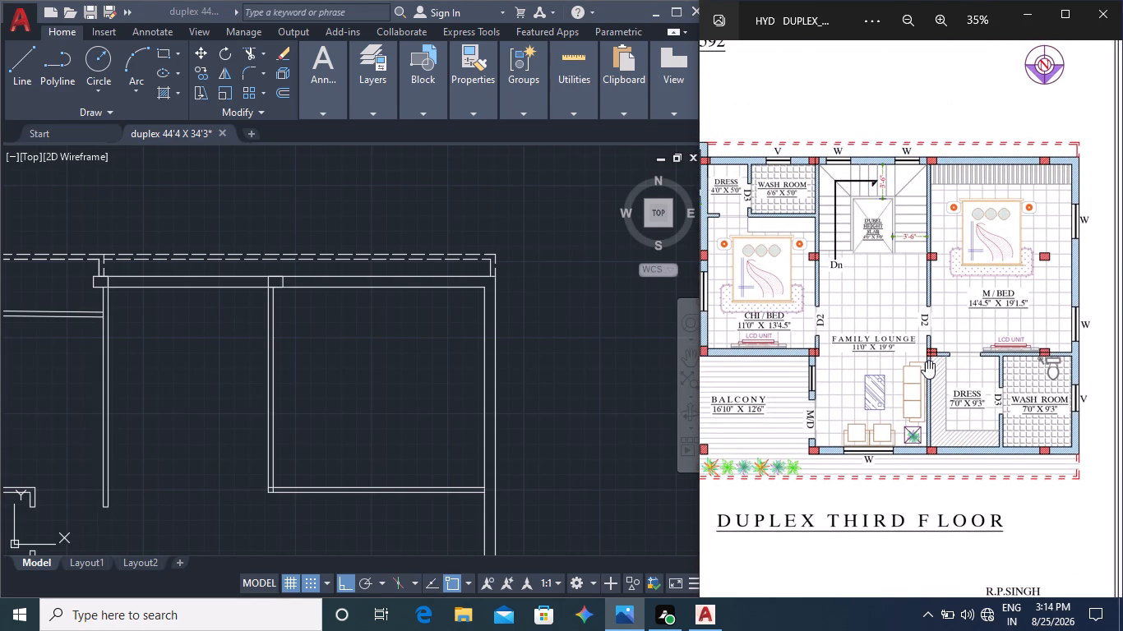
pyautogui.moveTo(1047, 354); pyautogui.dragTo(1091, 346, button='middle')
pyautogui.moveTo(893, 361); pyautogui.dragTo(1028, 348, button='middle')
pyautogui.moveTo(867, 357); pyautogui.dragTo(1013, 353, button='middle')
# Examine the second floor reference plan's walls and columns from the master bedroom across the hall, dining, kitchen and pooja areas.
pyautogui.scroll(2, 871, 250)
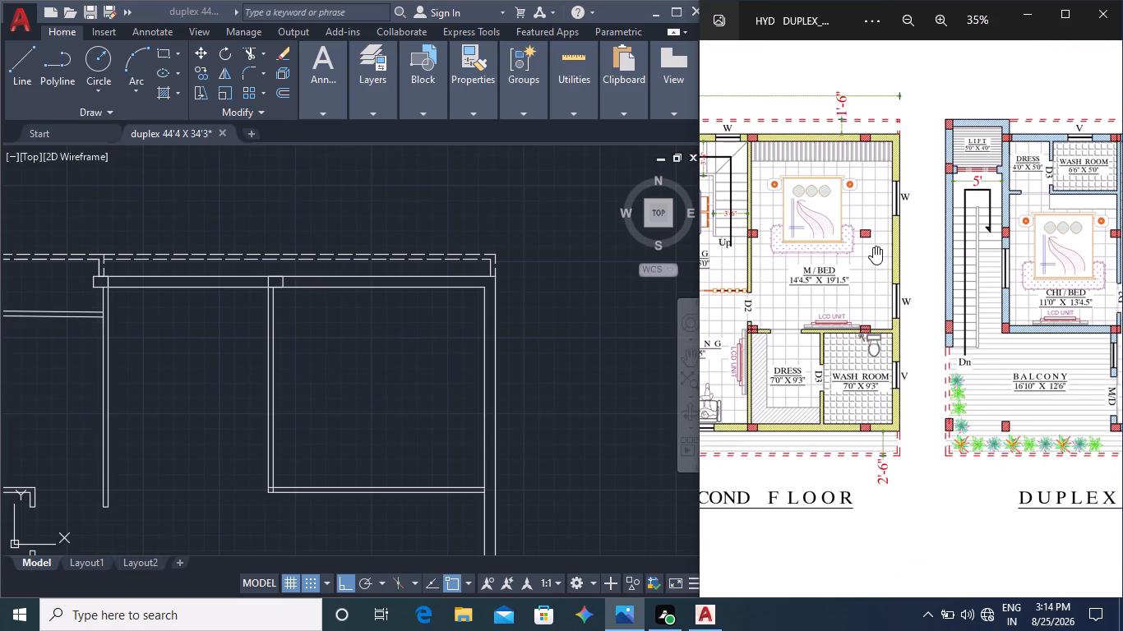
pyautogui.scroll(2, 873, 246)
pyautogui.moveTo(893, 362); pyautogui.dragTo(903, 353, button='middle')
pyautogui.middleClick(430, 431)
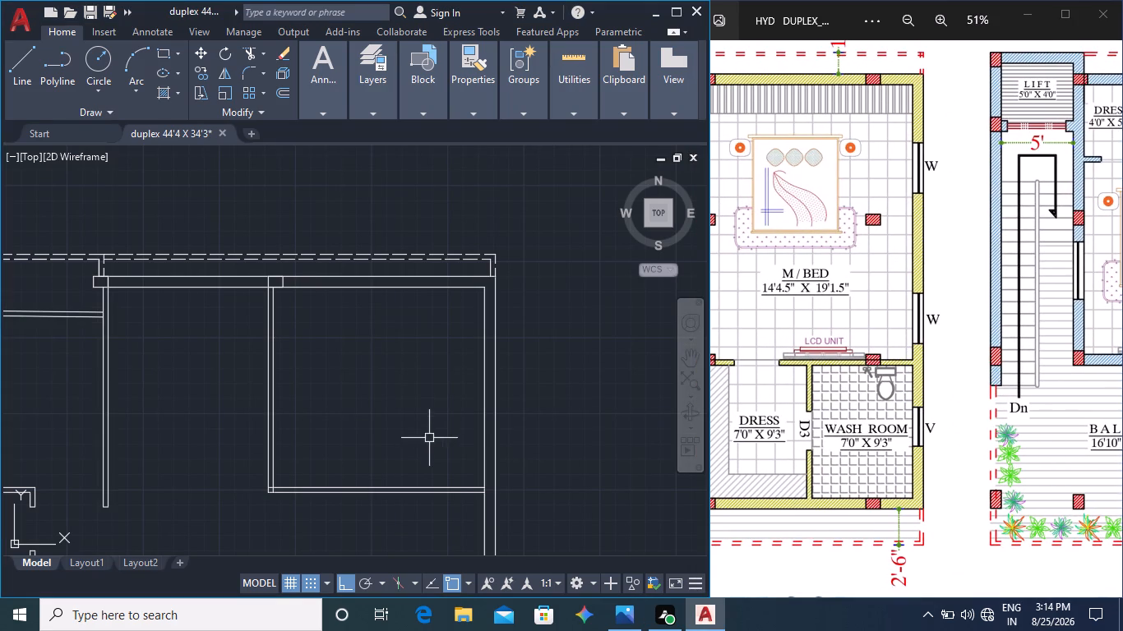
pyautogui.moveTo(431, 431); pyautogui.dragTo(497, 363, button='middle')
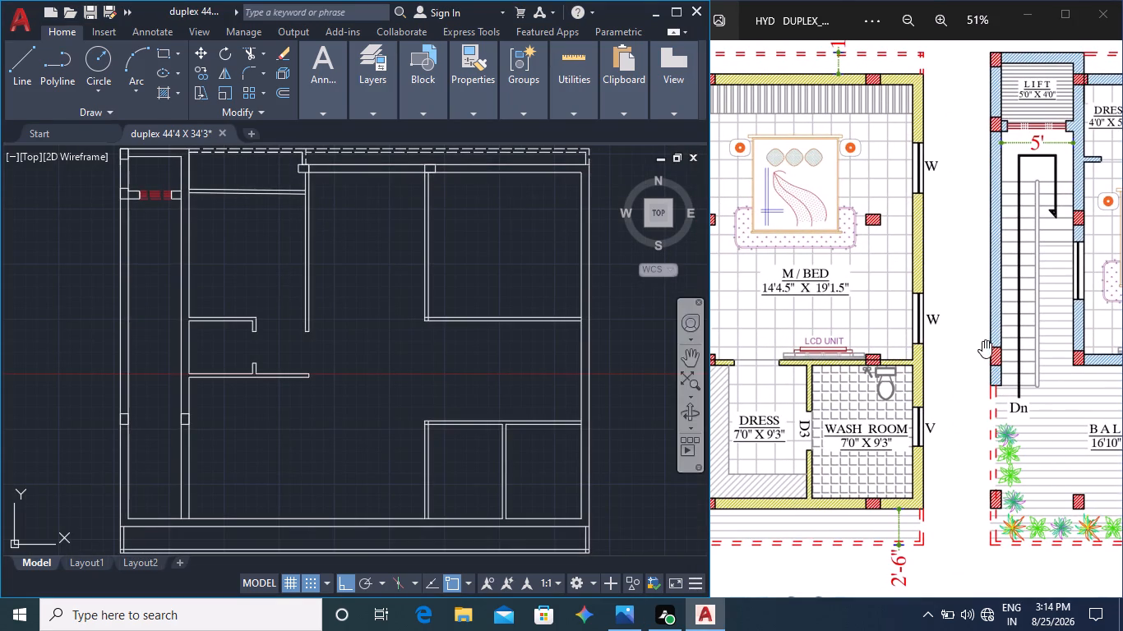
pyautogui.middleClick(899, 333)
pyautogui.moveTo(839, 355); pyautogui.dragTo(909, 340, button='middle')
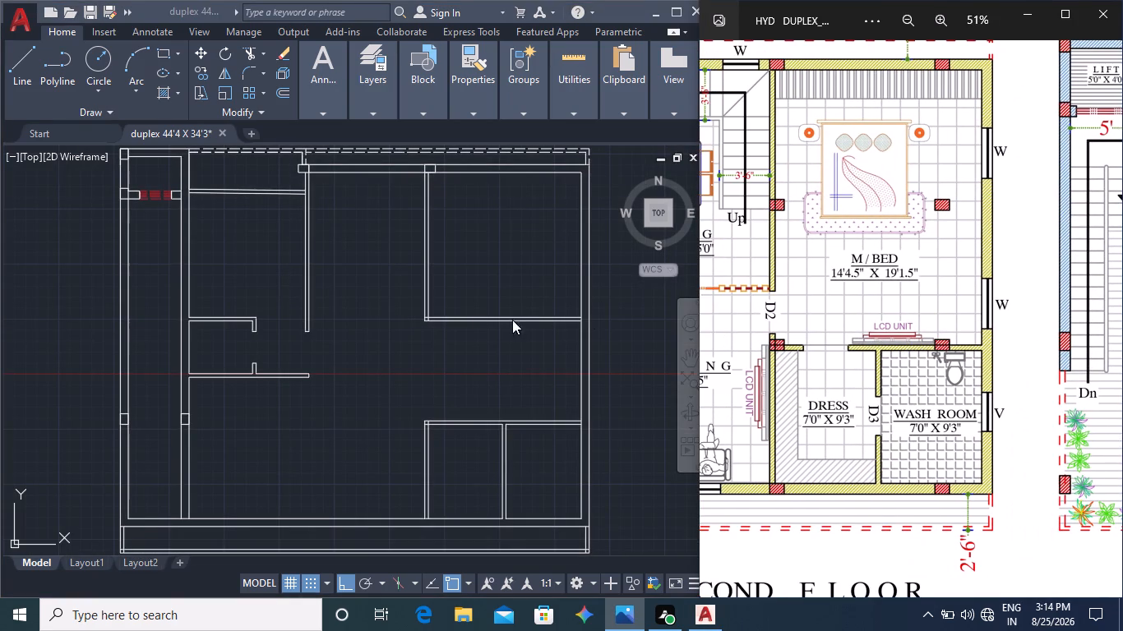
pyautogui.middleClick(831, 297)
pyautogui.moveTo(779, 296); pyautogui.dragTo(880, 288, button='middle')
pyautogui.moveTo(807, 304); pyautogui.dragTo(922, 306, button='middle')
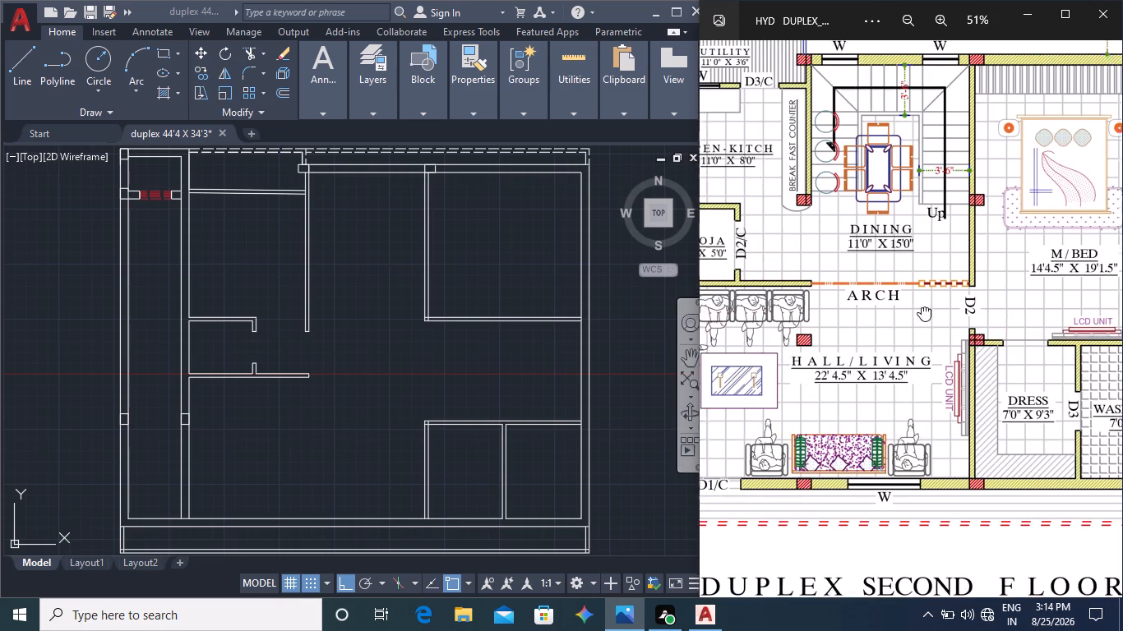
pyautogui.moveTo(922, 306); pyautogui.dragTo(924, 306, button='middle')
pyautogui.moveTo(855, 302); pyautogui.dragTo(943, 314, button='middle')
pyautogui.moveTo(858, 296); pyautogui.dragTo(913, 347, button='middle')
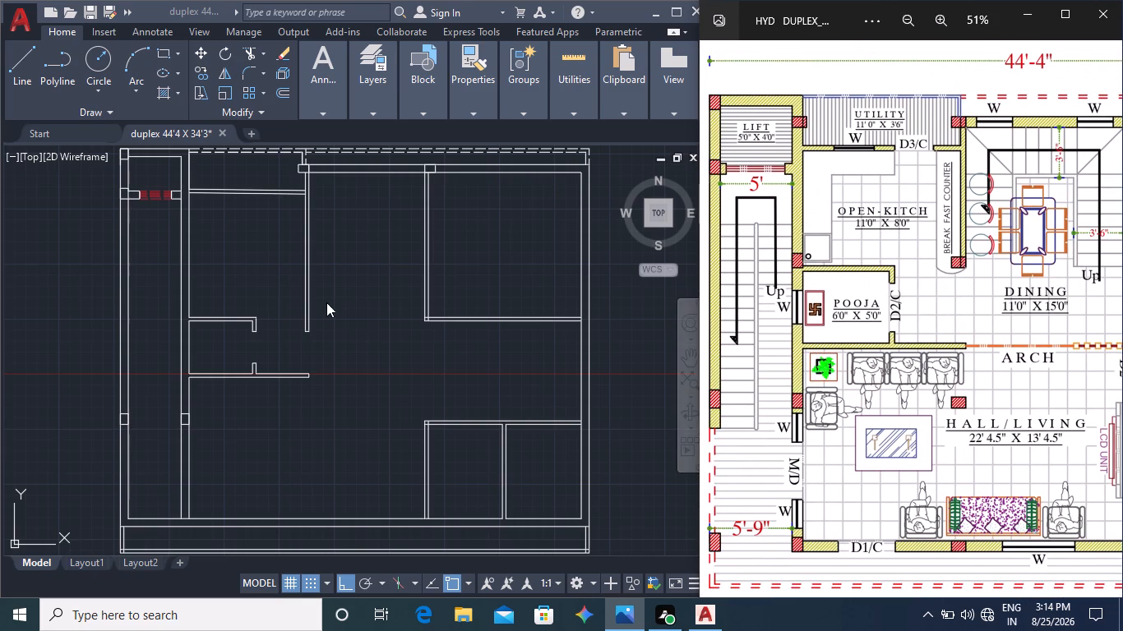
pyautogui.moveTo(936, 332); pyautogui.dragTo(1014, 334, button='middle')
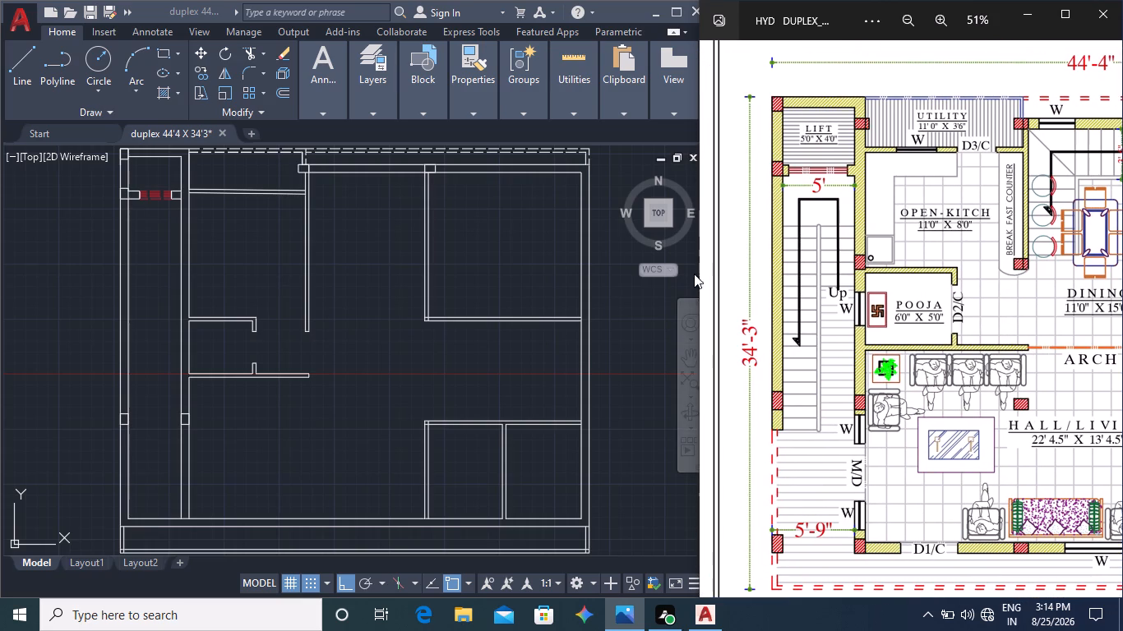
pyautogui.scroll(7, 860, 258)
pyautogui.scroll(-2, 859, 283)
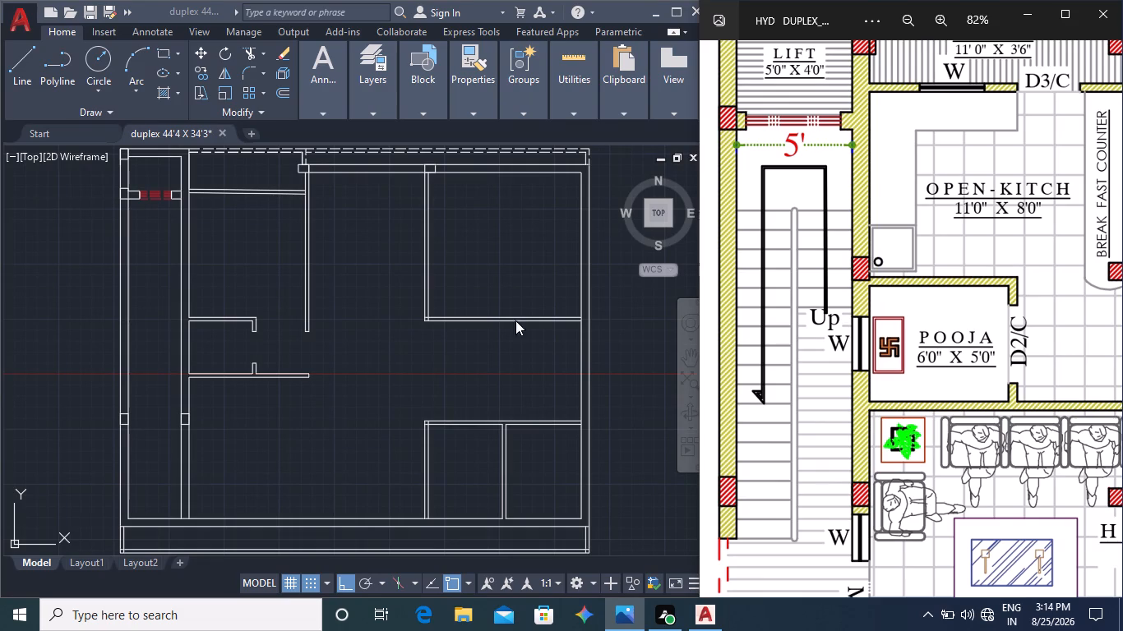
pyautogui.moveTo(343, 260); pyautogui.dragTo(349, 286, button='middle')
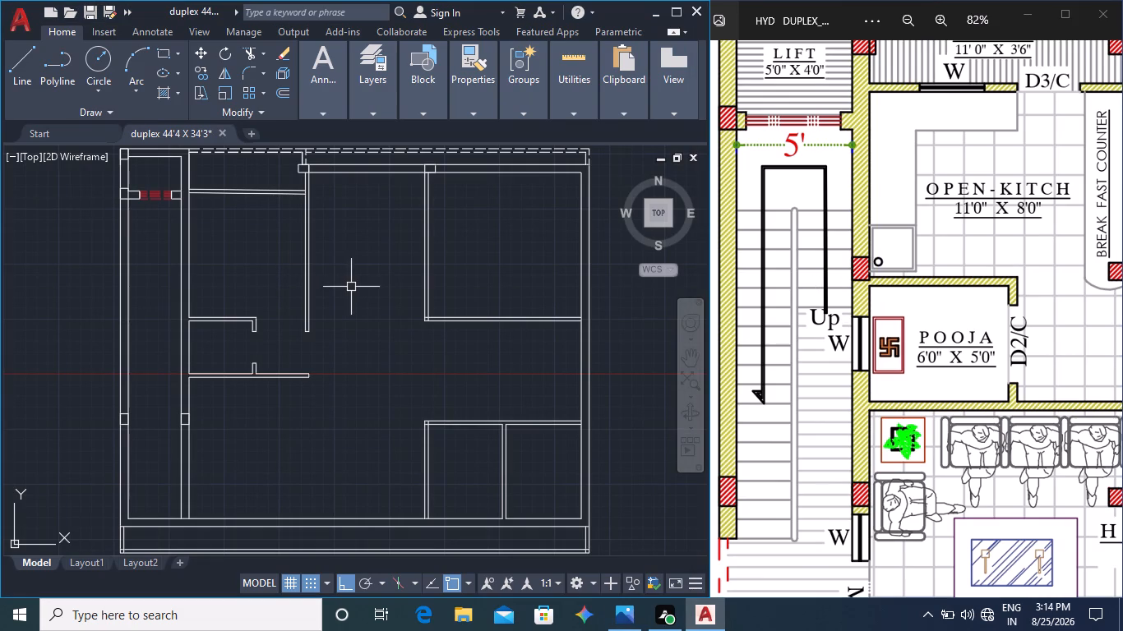
pyautogui.moveTo(354, 287); pyautogui.dragTo(355, 337, button='middle')
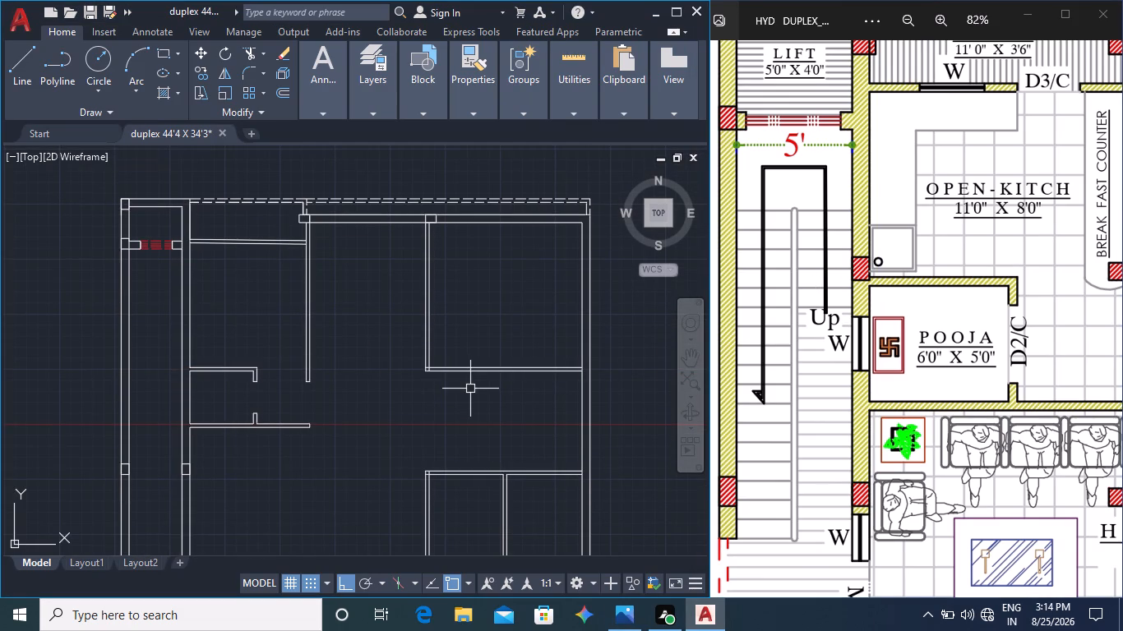
pyautogui.middleClick(918, 383)
pyautogui.moveTo(969, 398); pyautogui.dragTo(864, 382, button='middle')
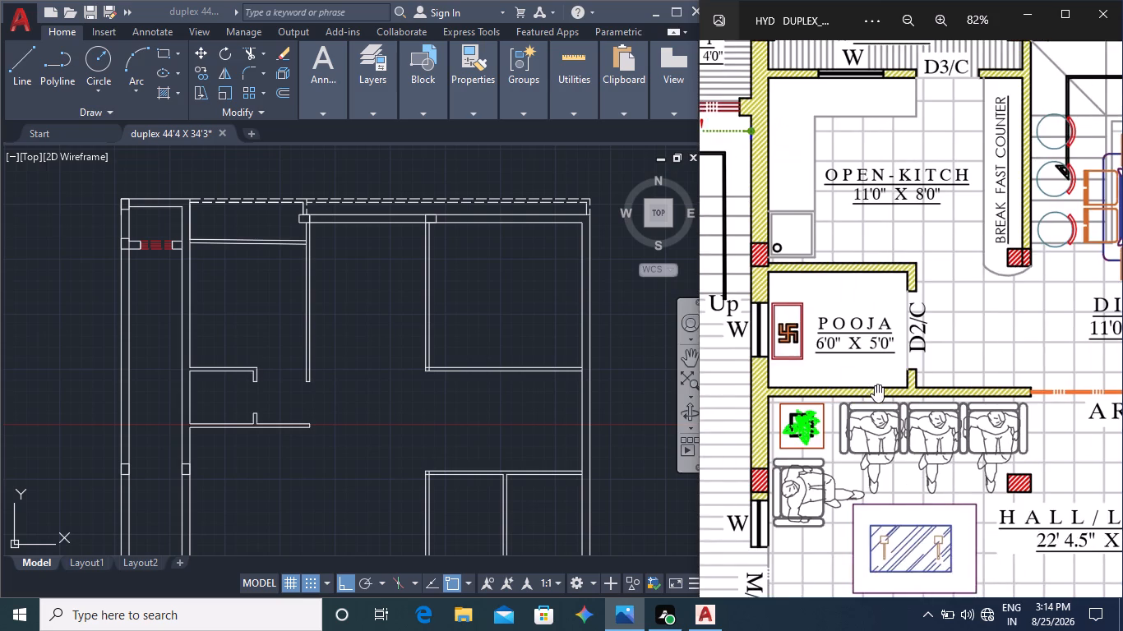
pyautogui.scroll(-1, 880, 388)
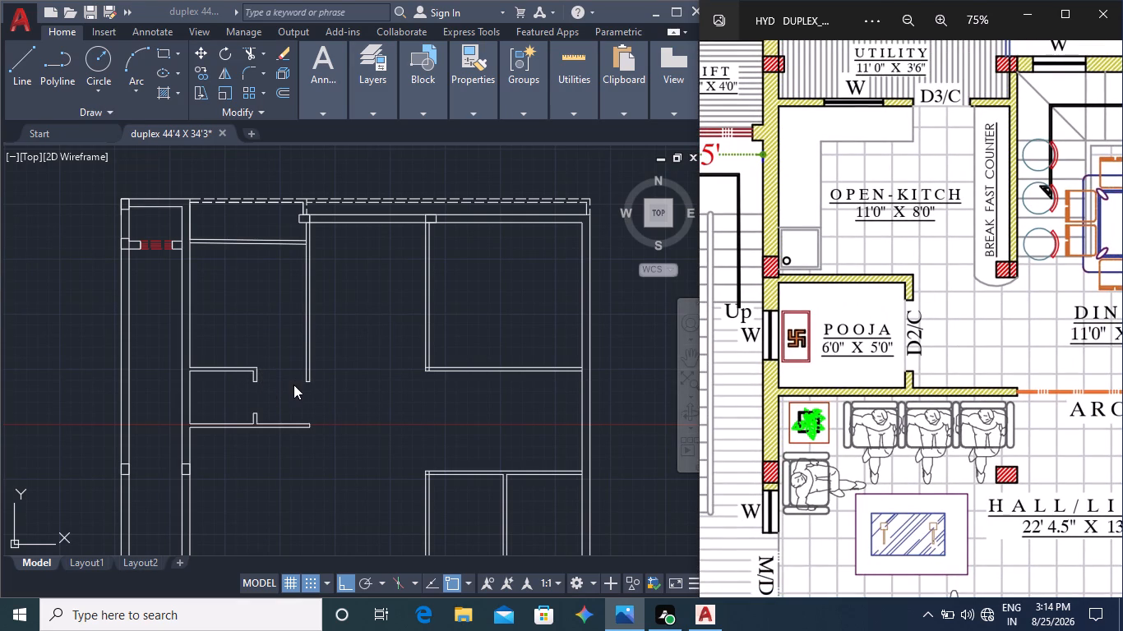
# Move the end line of the kitchen–dining wall up to align with the upper face of the pooja room's top wall.
pyautogui.scroll(3, 295, 380)
pyautogui.click(334, 388)
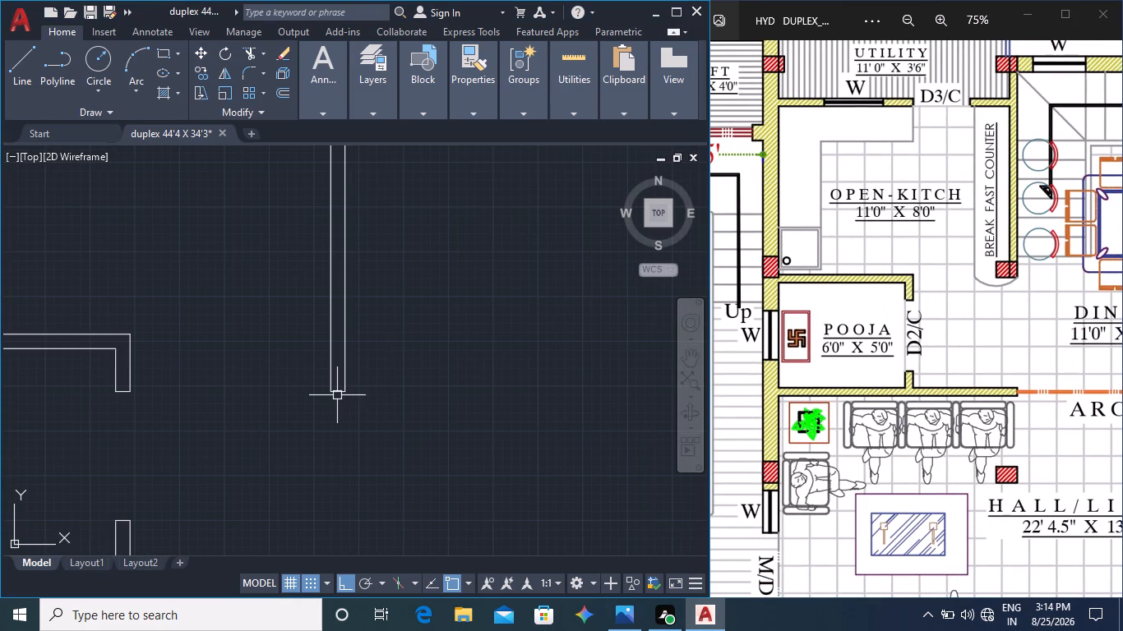
pyautogui.click(337, 395)
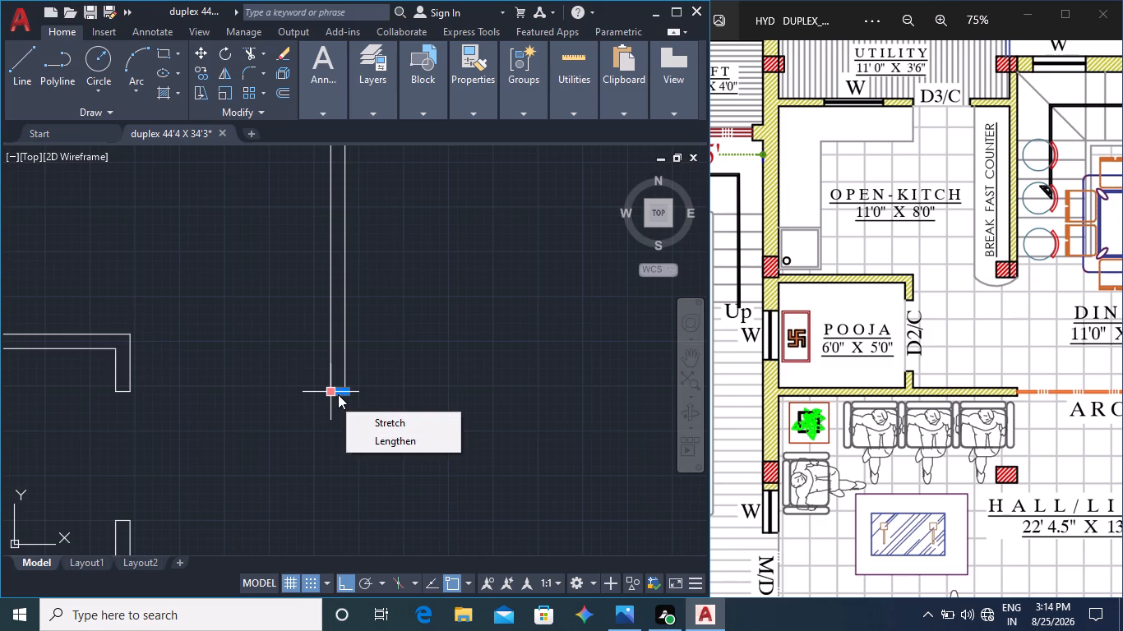
pyautogui.click(340, 392)
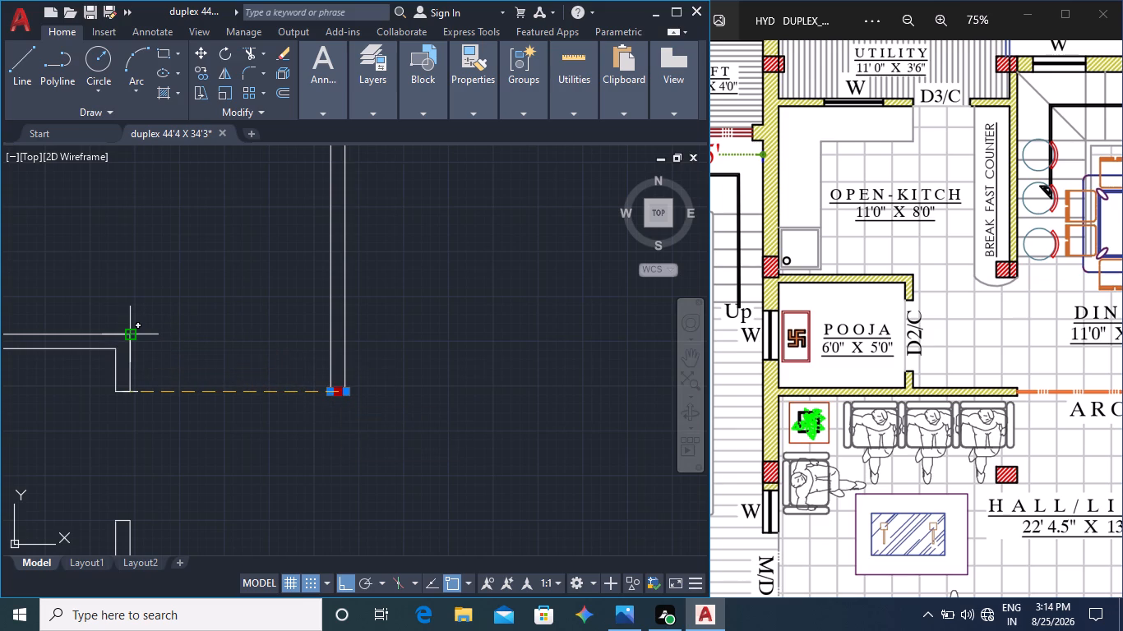
pyautogui.click(337, 335)
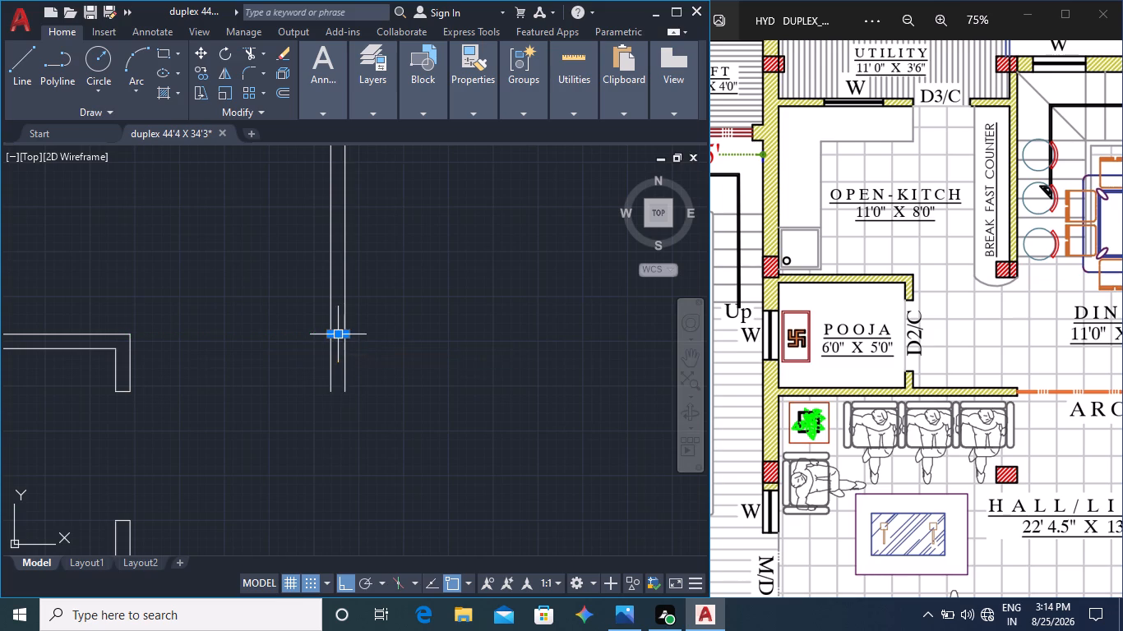
pyautogui.press('Escape')
# Shorten both face lines of the kitchen–dining wall to end at the relocated end line.
pyautogui.scroll(4, 338, 379)
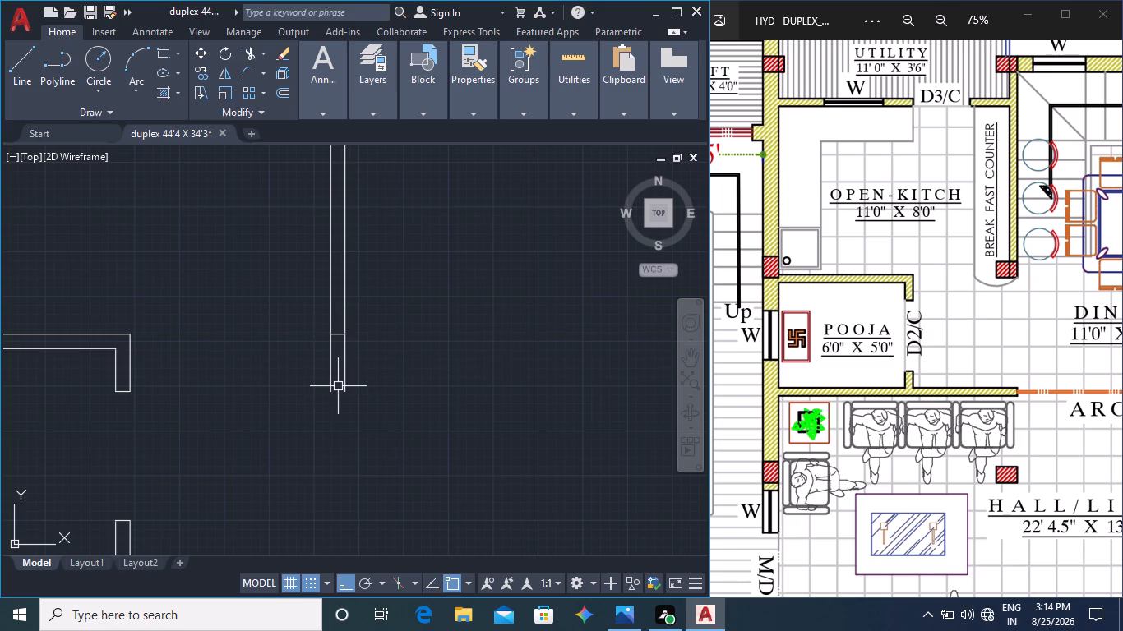
pyautogui.click(321, 392)
pyautogui.click(315, 401)
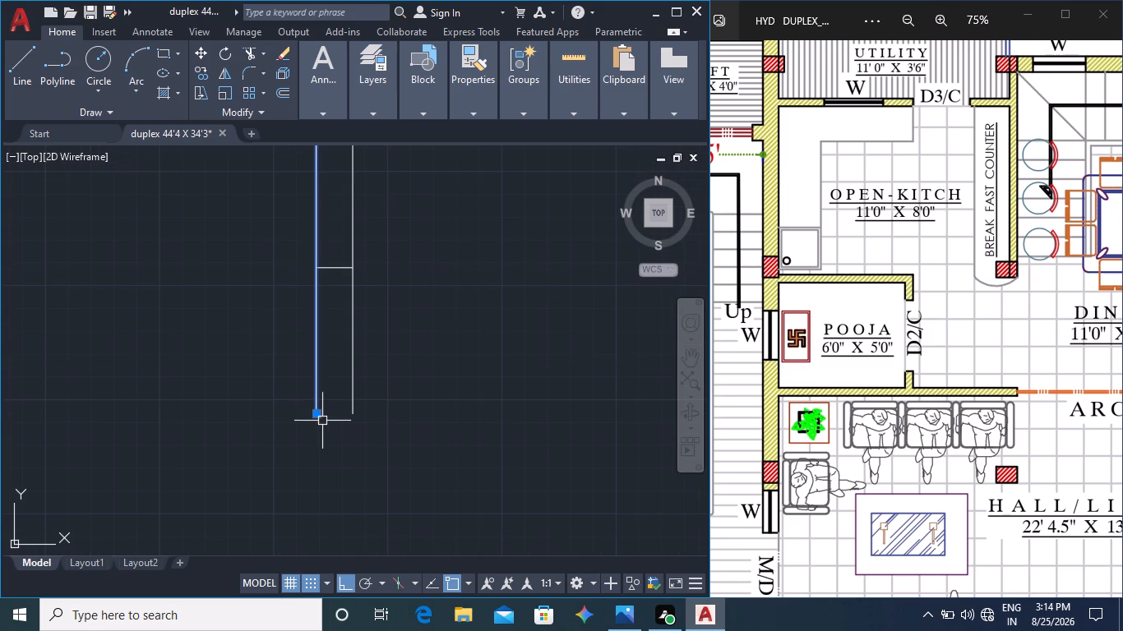
pyautogui.click(320, 413)
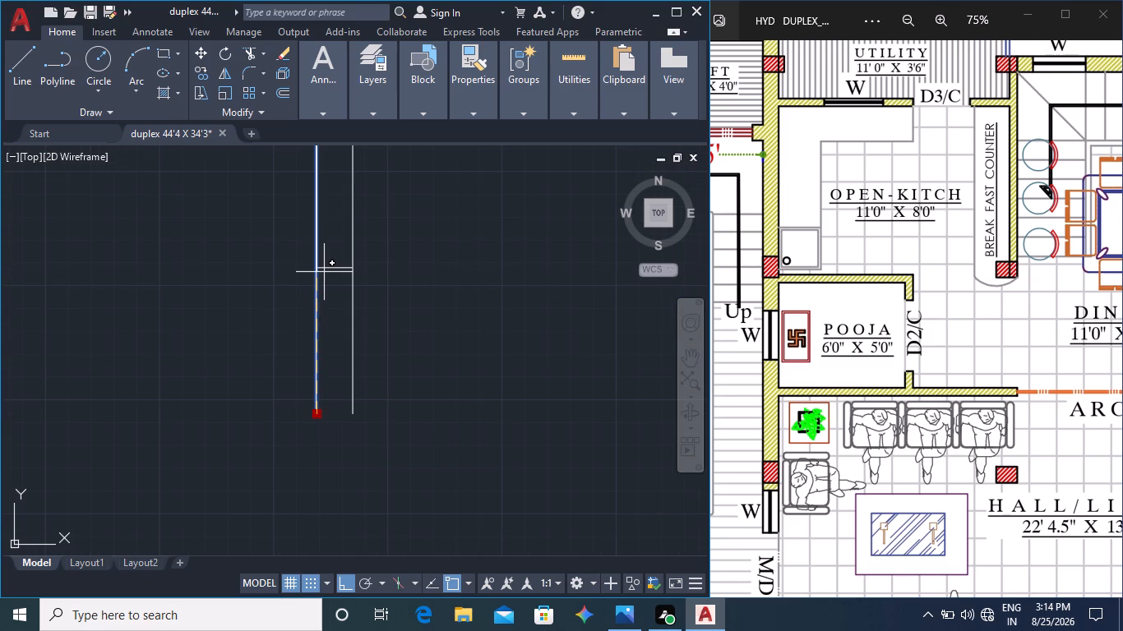
pyautogui.click(318, 268)
pyautogui.click(352, 403)
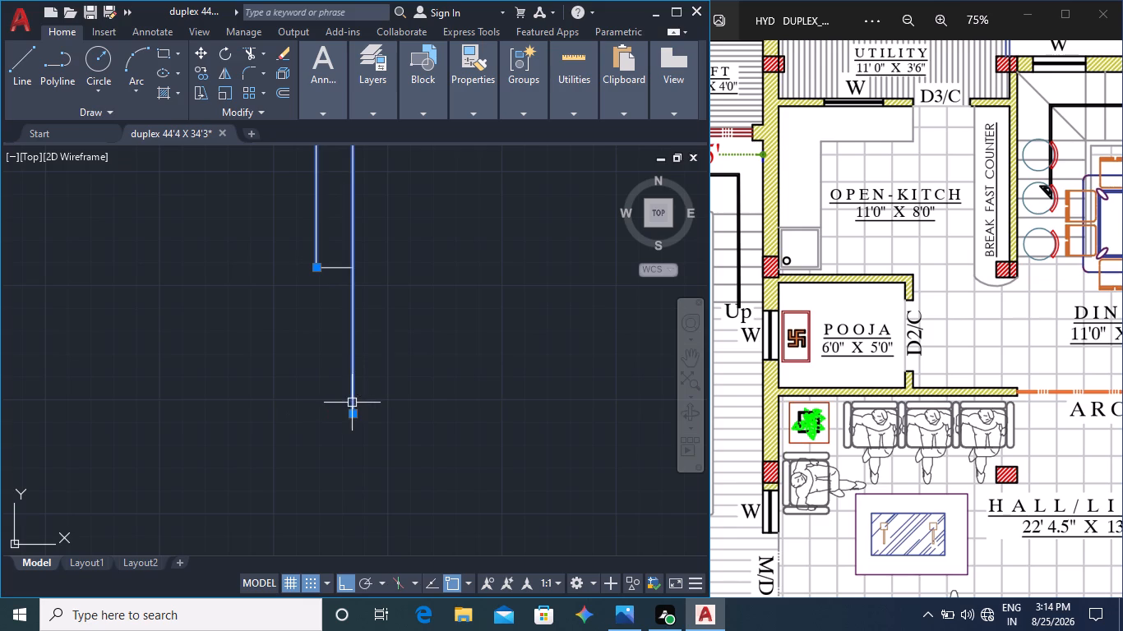
pyautogui.click(350, 415)
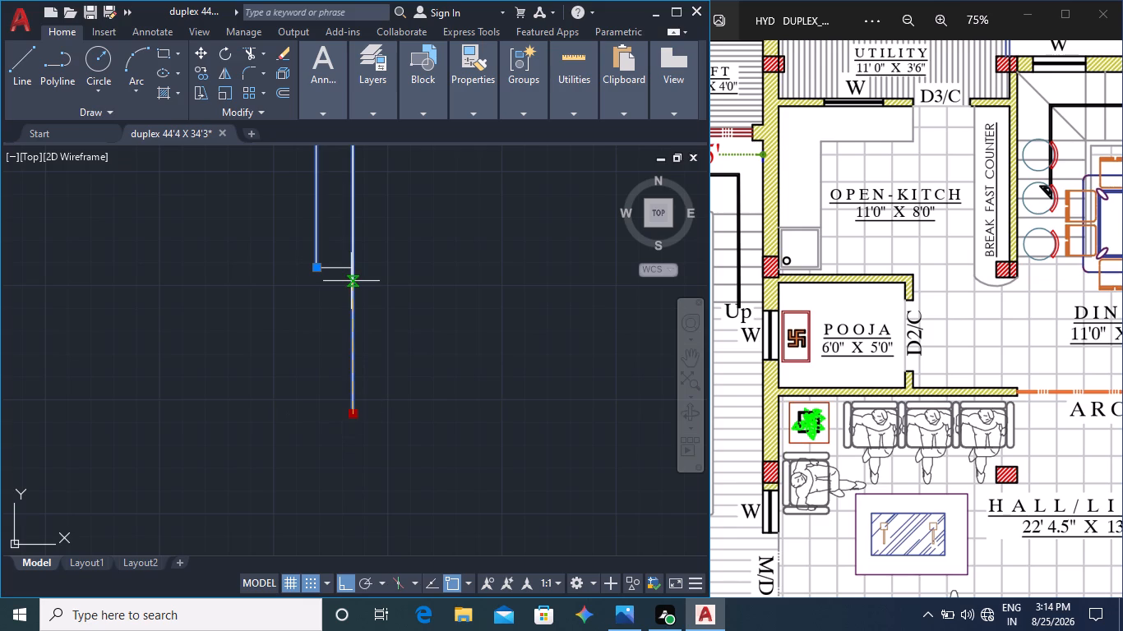
pyautogui.click(350, 265)
pyautogui.press('Escape')
pyautogui.scroll(-4, 437, 402)
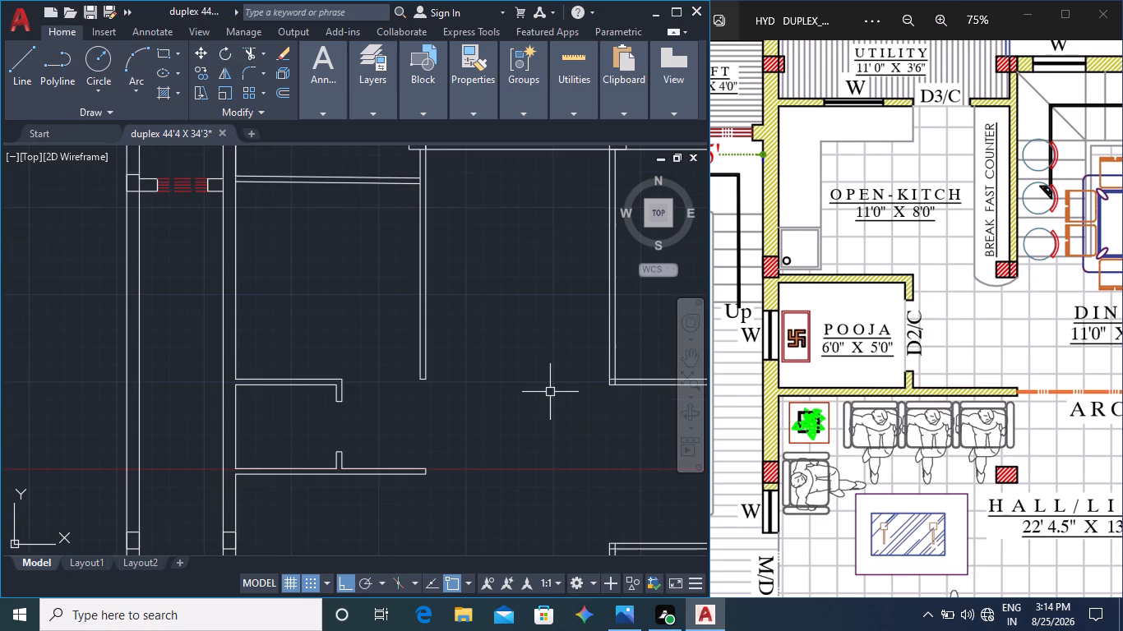
# Copy the column rectangle at the utility corner down to the lower end of the kitchen–dining wall, matching their outer corners.
pyautogui.middleClick(918, 405)
pyautogui.moveTo(932, 391); pyautogui.dragTo(913, 405, button='middle')
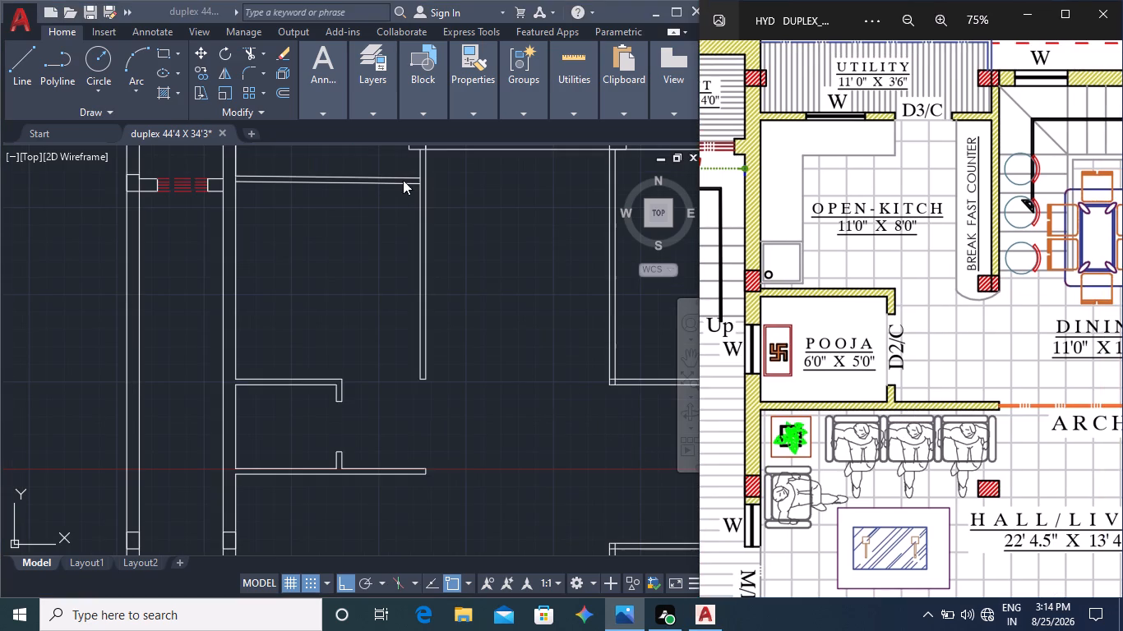
pyautogui.moveTo(336, 228); pyautogui.dragTo(348, 344, button='middle')
pyautogui.moveTo(367, 296); pyautogui.dragTo(363, 435, button='middle')
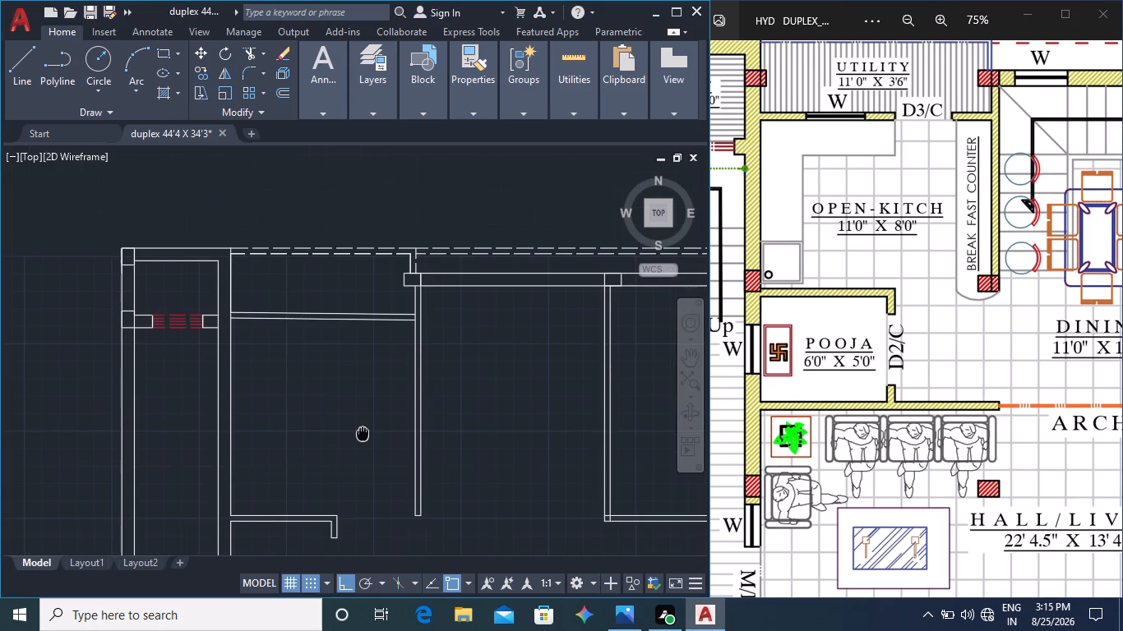
pyautogui.scroll(4, 432, 290)
pyautogui.click(285, 276)
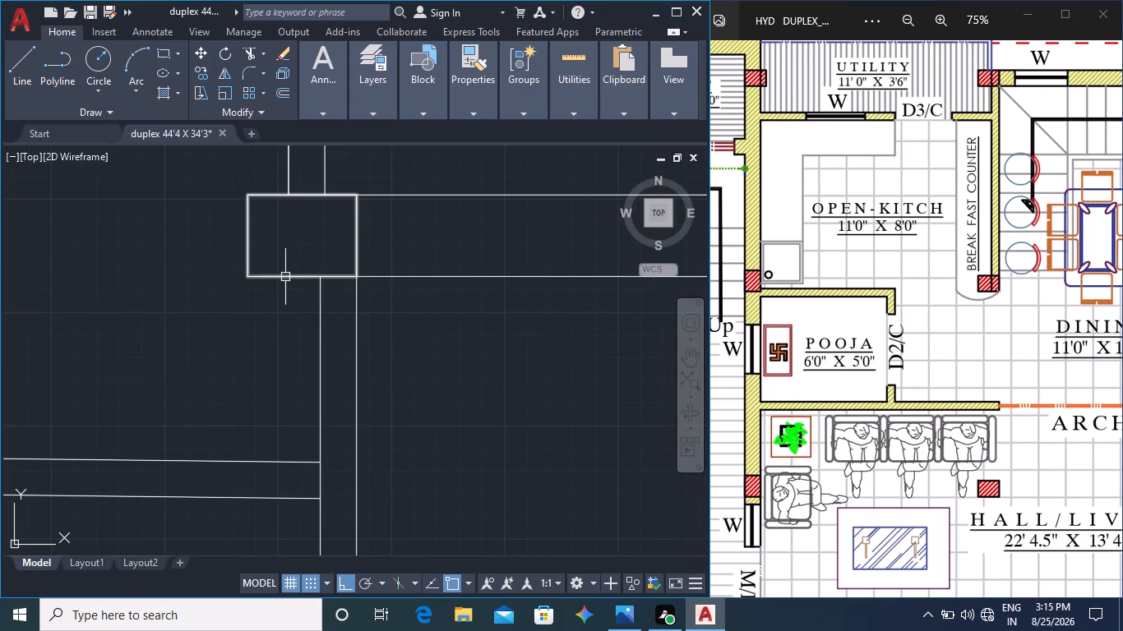
pyautogui.click(201, 75)
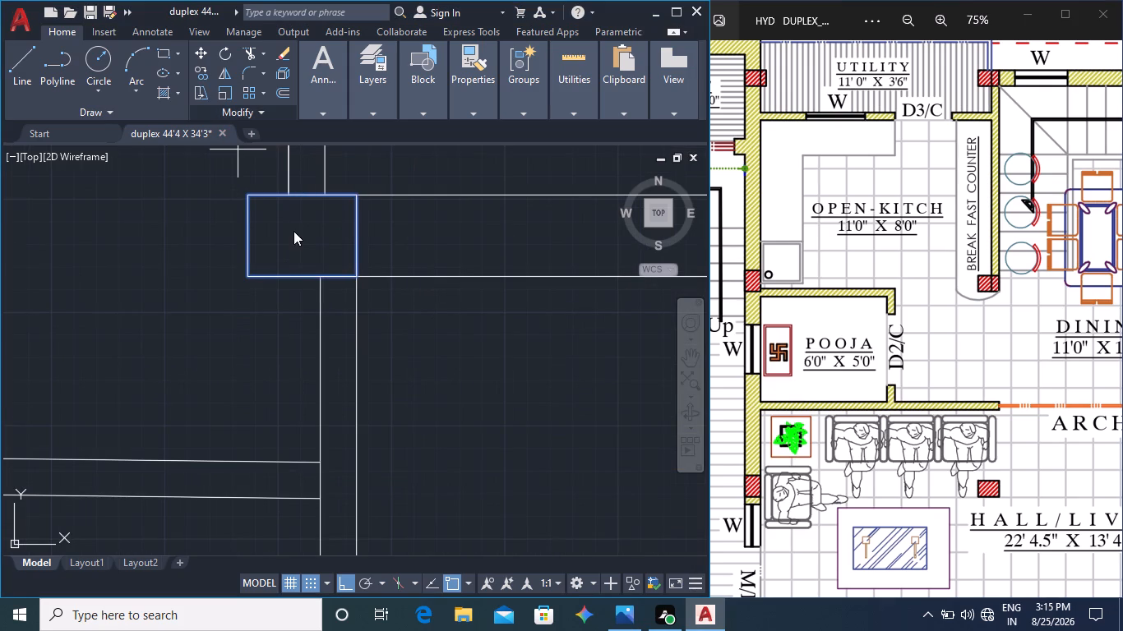
pyautogui.click(355, 275)
pyautogui.scroll(-4, 345, 336)
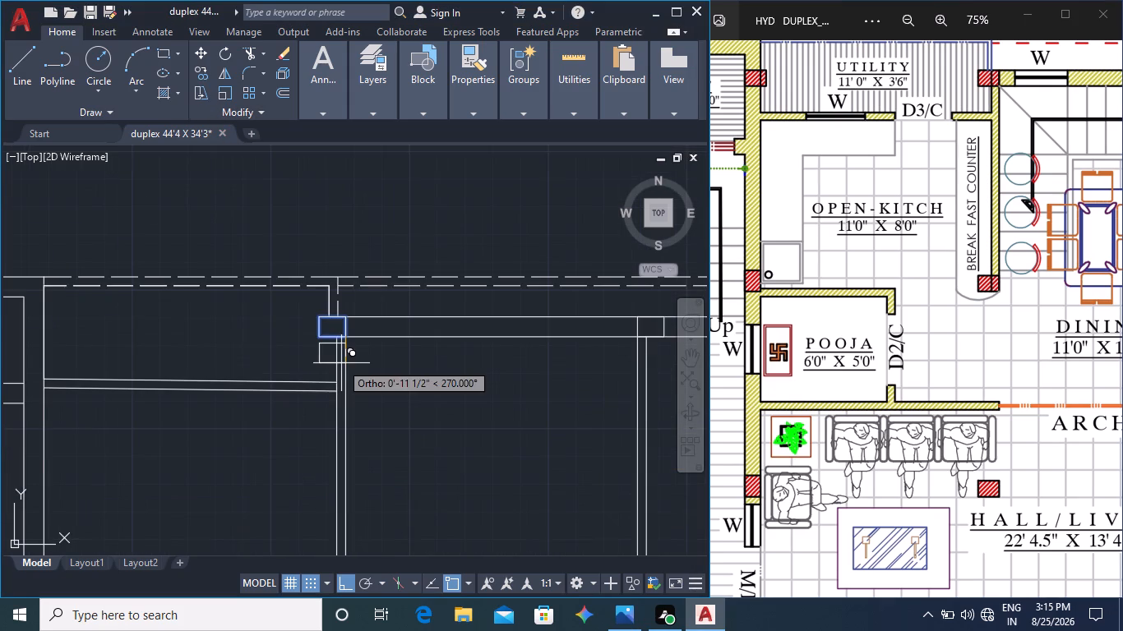
pyautogui.moveTo(375, 473); pyautogui.dragTo(364, 236, button='middle')
pyautogui.scroll(3, 332, 457)
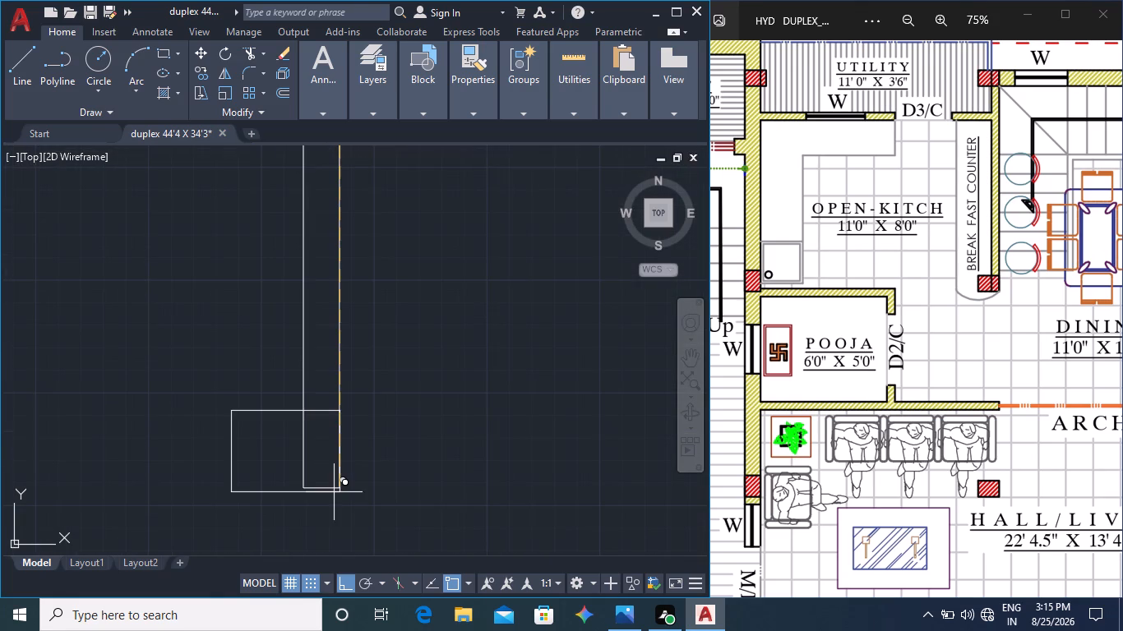
pyautogui.click(340, 487)
pyautogui.press('Escape')
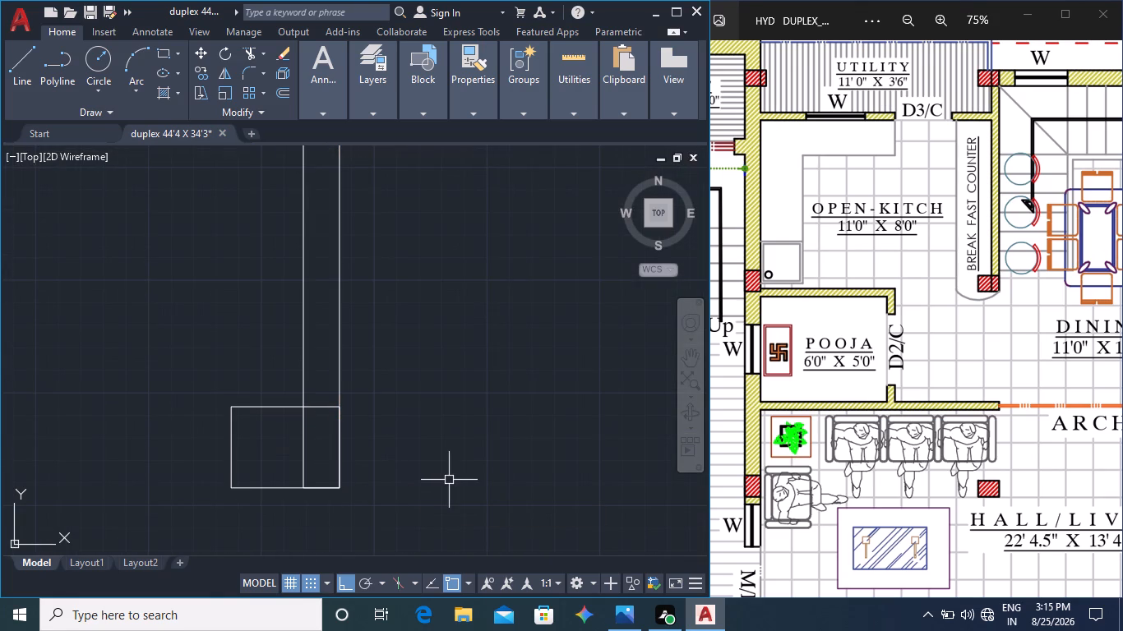
# Copy the column at the kitchen–dining wall end 10' straight down into the hall.
pyautogui.moveTo(451, 493); pyautogui.dragTo(517, 390, button='middle')
pyautogui.scroll(-2, 848, 408)
pyautogui.scroll(-2, 486, 465)
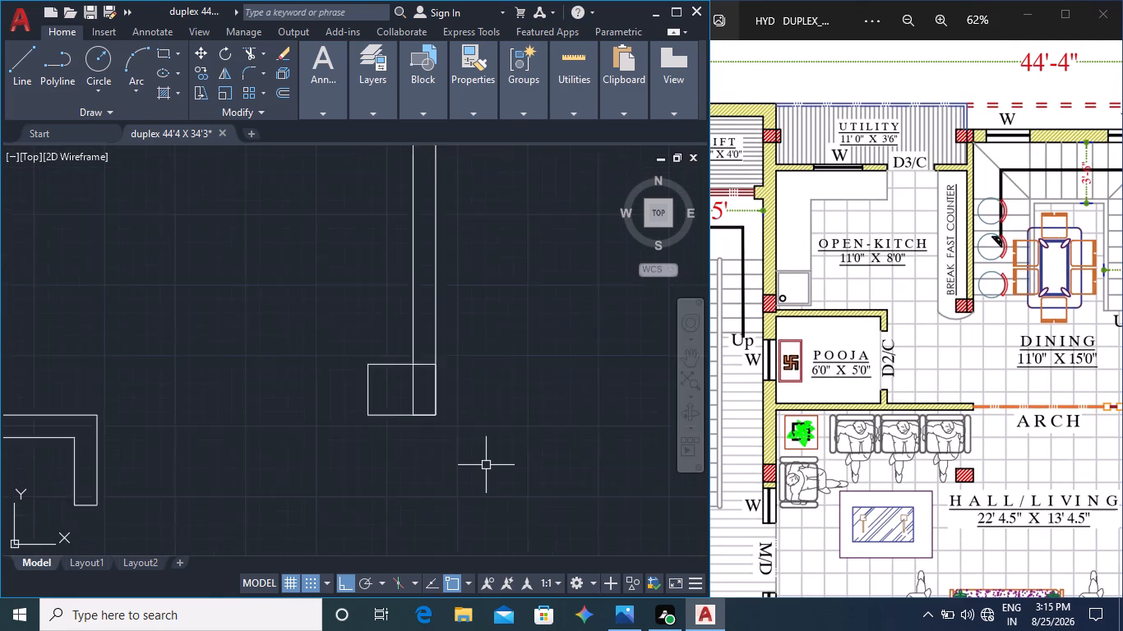
pyautogui.moveTo(492, 489); pyautogui.dragTo(517, 397, button='middle')
pyautogui.moveTo(514, 452); pyautogui.dragTo(504, 377, button='middle')
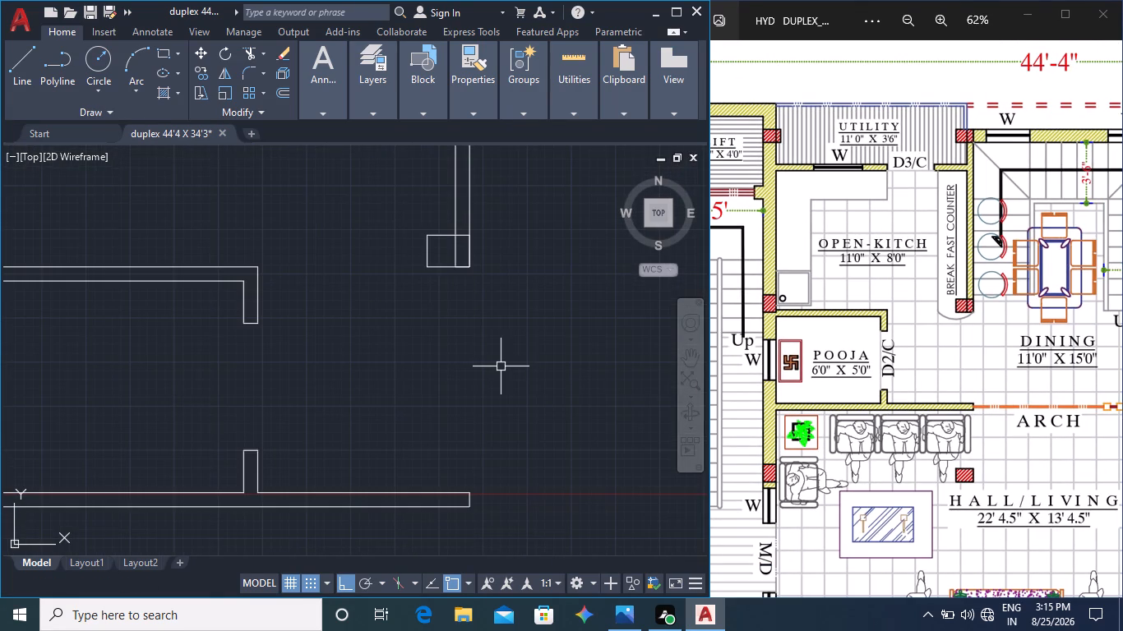
pyautogui.moveTo(511, 371); pyautogui.dragTo(489, 421, button='middle')
pyautogui.moveTo(491, 389); pyautogui.dragTo(473, 427, button='middle')
pyautogui.moveTo(478, 466); pyautogui.dragTo(489, 403, button='middle')
pyautogui.moveTo(491, 396); pyautogui.dragTo(471, 352, button='middle')
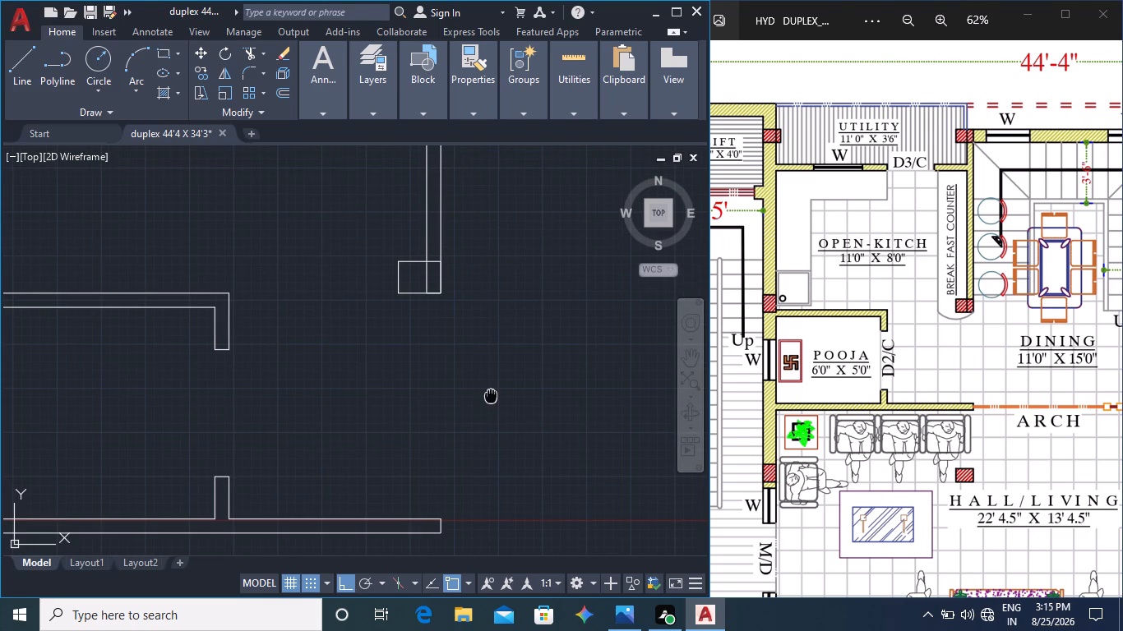
pyautogui.click(391, 251)
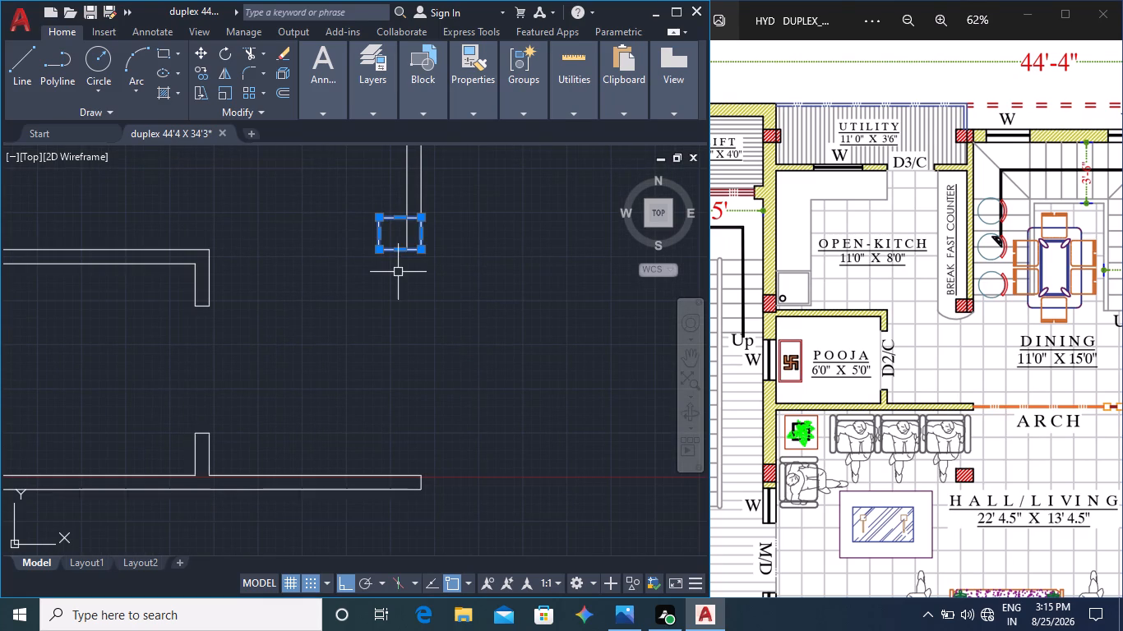
pyautogui.click(203, 67)
pyautogui.click(416, 250)
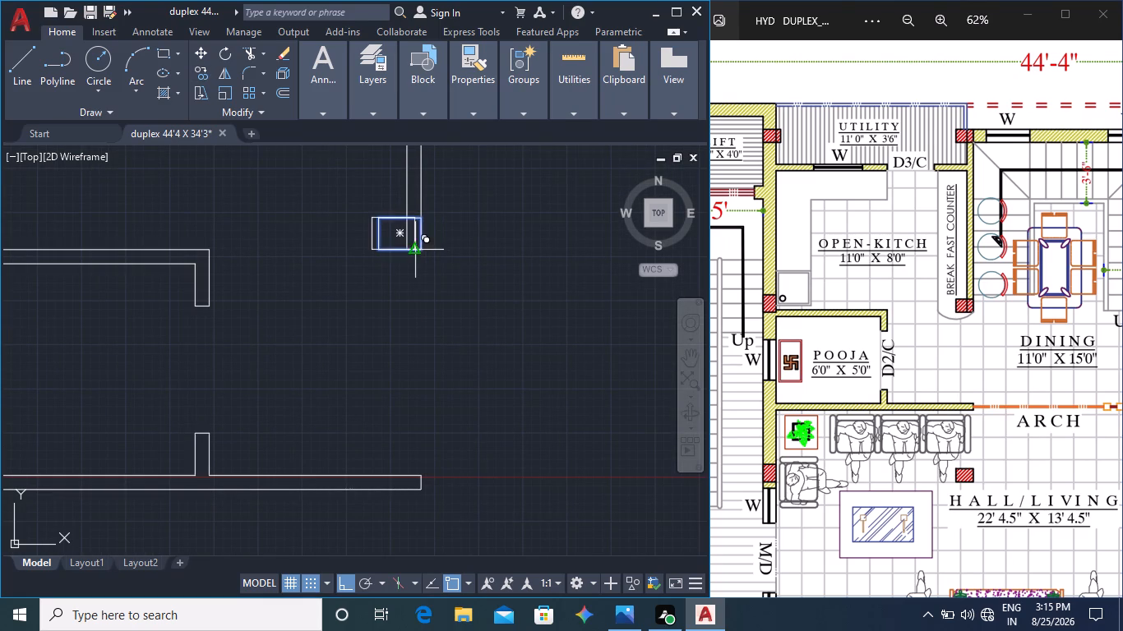
pyautogui.write("10'")
pyautogui.press('Return')
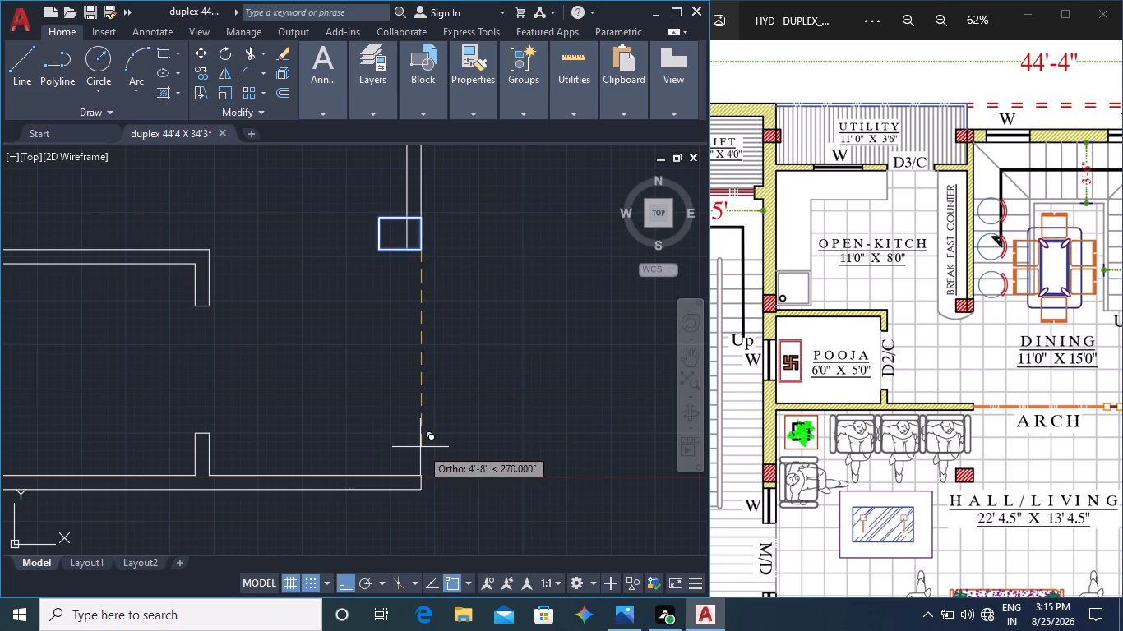
pyautogui.moveTo(432, 528); pyautogui.dragTo(427, 403, button='middle')
pyautogui.scroll(-1, 436, 473)
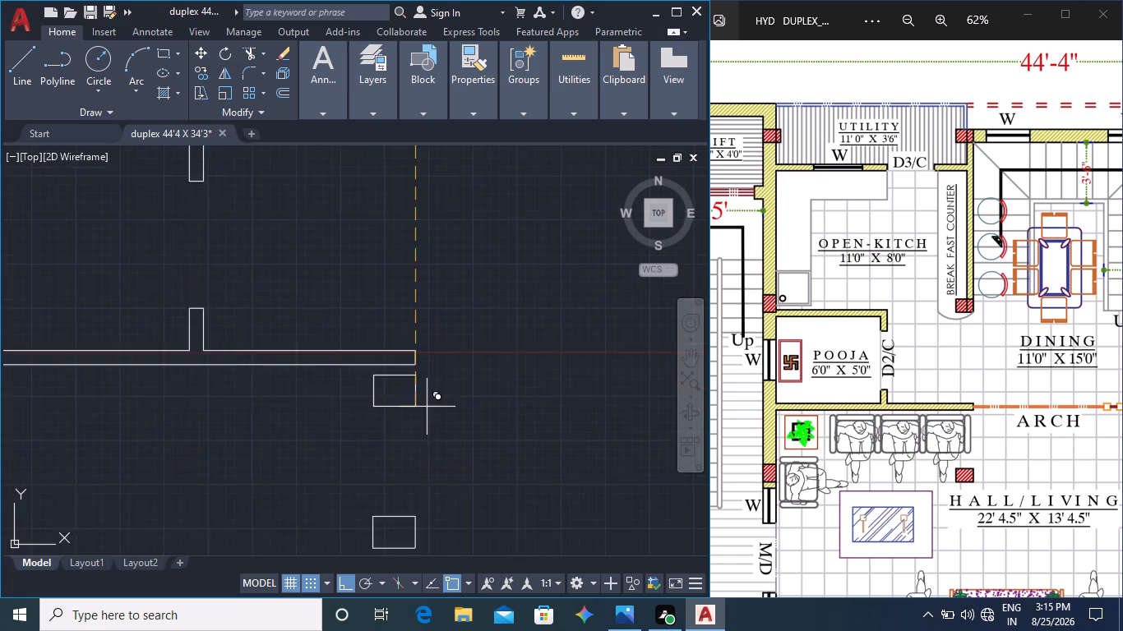
pyautogui.scroll(-1, 428, 426)
pyautogui.moveTo(460, 507); pyautogui.dragTo(455, 415, button='middle')
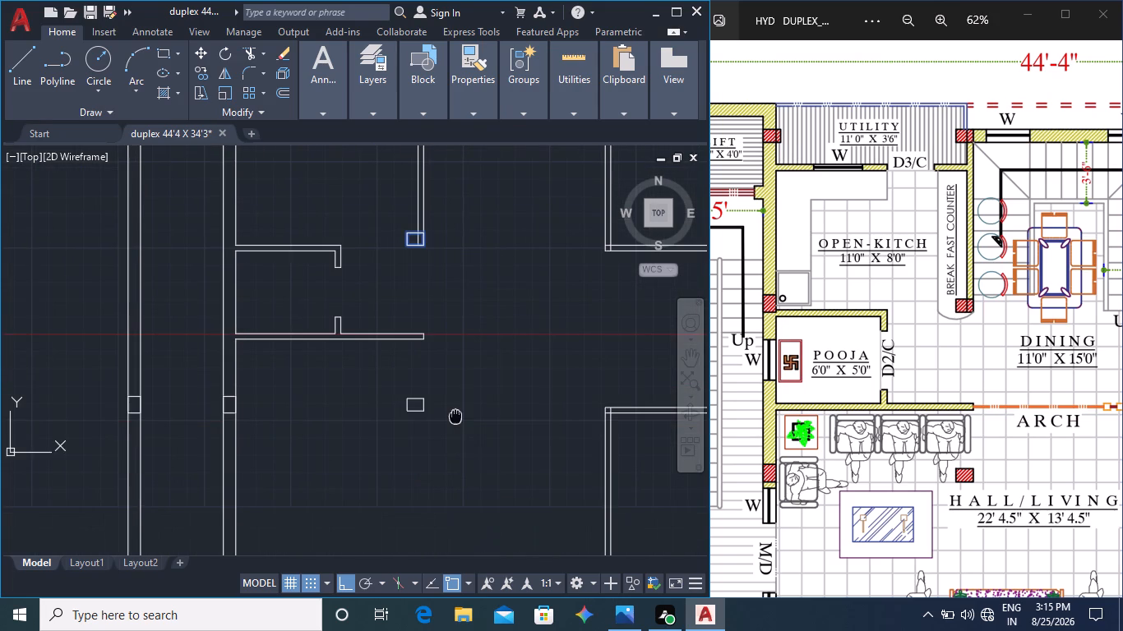
pyautogui.press('Escape')
# Copy the hall column horizontally to the wall corner between the hall and dress room, its base on the horizontal wall's lower face.
pyautogui.moveTo(451, 471); pyautogui.dragTo(447, 409, button='middle')
pyautogui.moveTo(998, 502); pyautogui.dragTo(938, 427, button='middle')
pyautogui.moveTo(940, 458); pyautogui.dragTo(899, 416, button='middle')
pyautogui.moveTo(904, 435); pyautogui.dragTo(823, 398, button='middle')
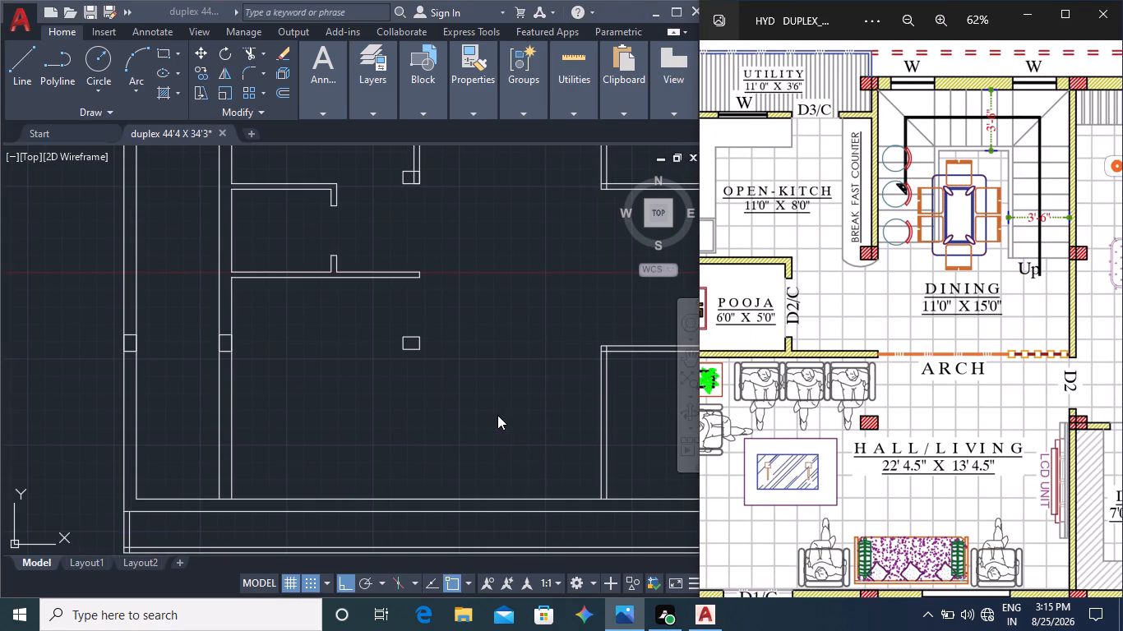
pyautogui.moveTo(496, 413); pyautogui.dragTo(466, 417, button='middle')
pyautogui.moveTo(474, 409); pyautogui.dragTo(437, 420, button='middle')
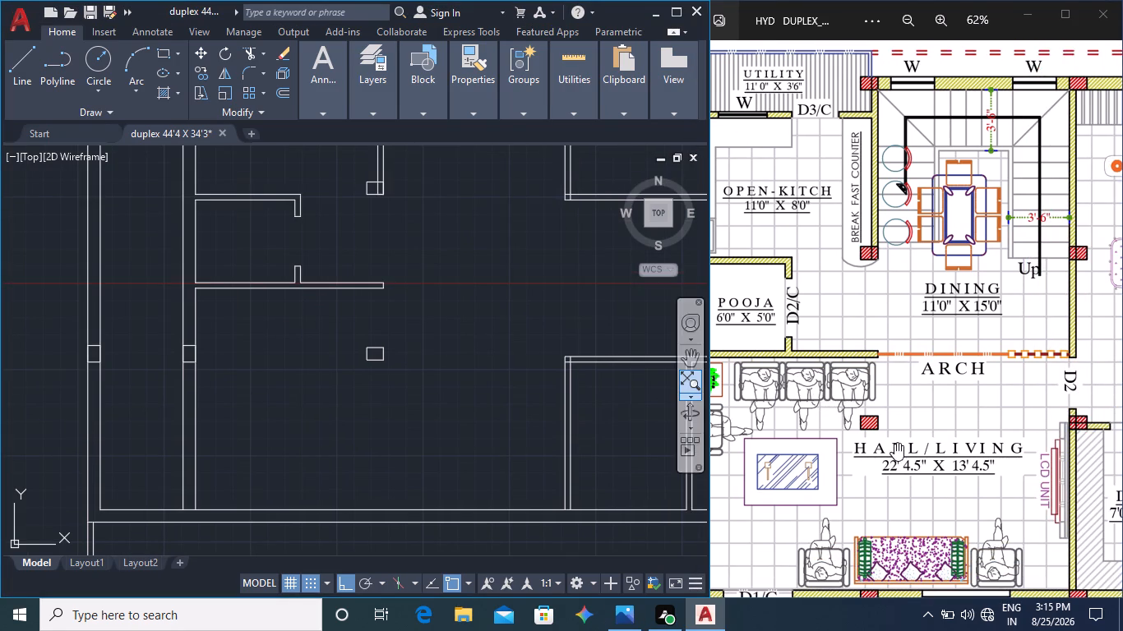
pyautogui.scroll(2, 387, 354)
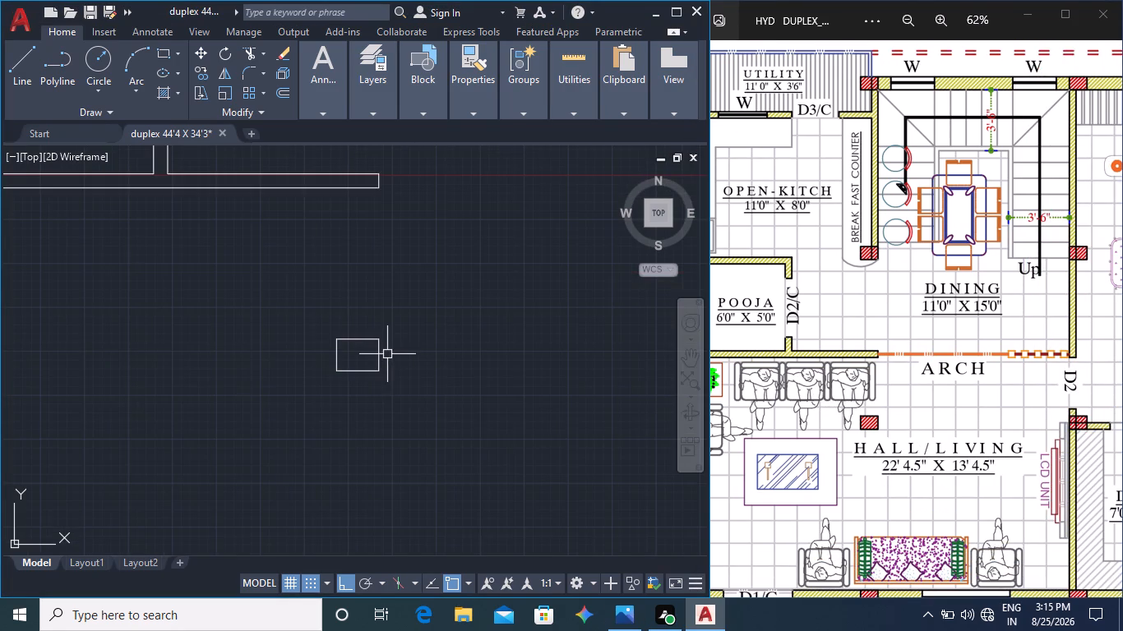
pyautogui.click(376, 371)
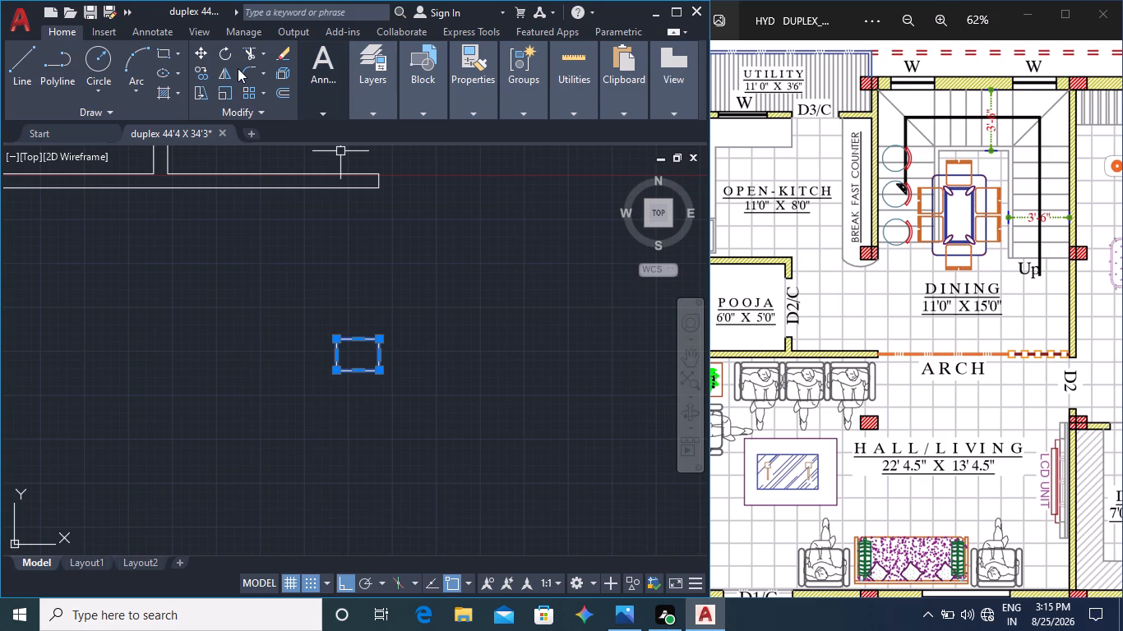
pyautogui.click(204, 71)
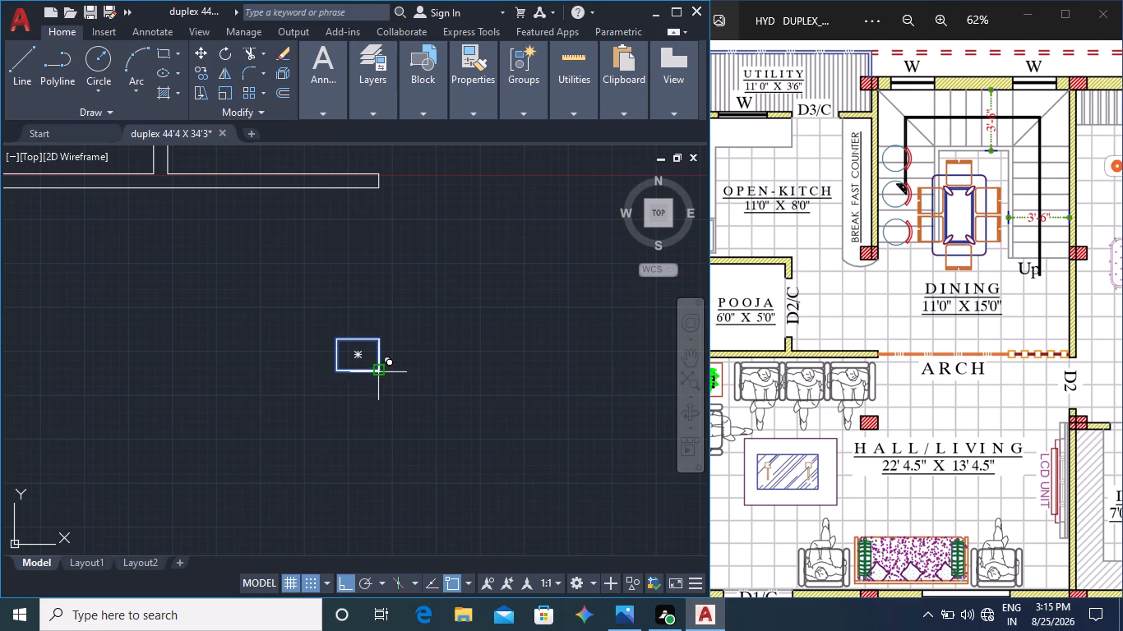
pyautogui.click(378, 373)
pyautogui.moveTo(511, 374); pyautogui.dragTo(107, 359, button='middle')
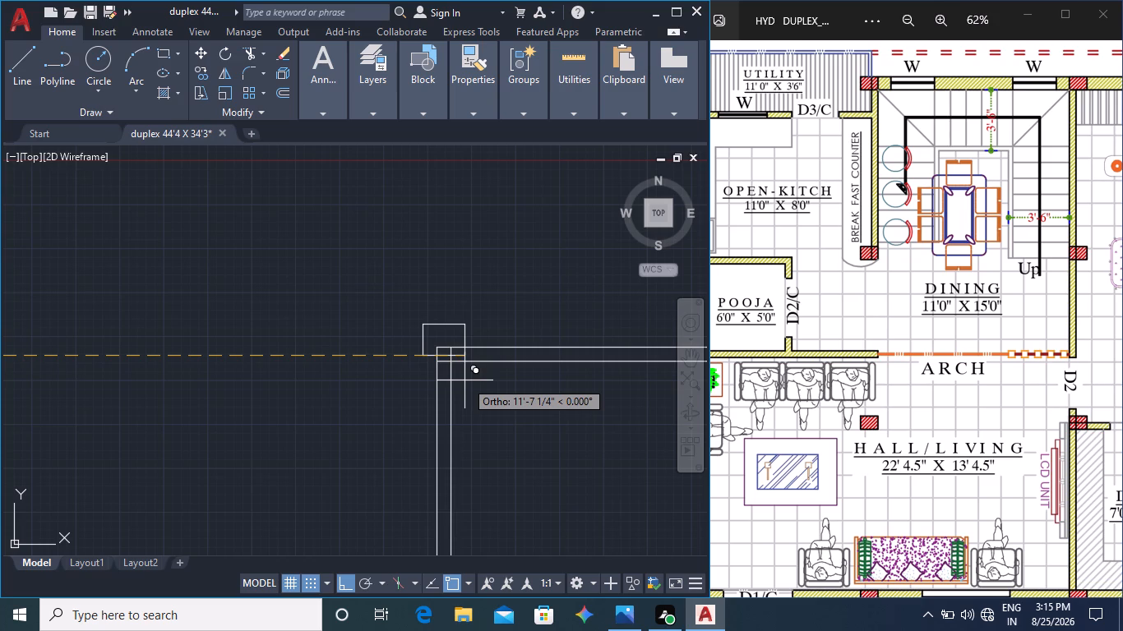
pyautogui.click(469, 361)
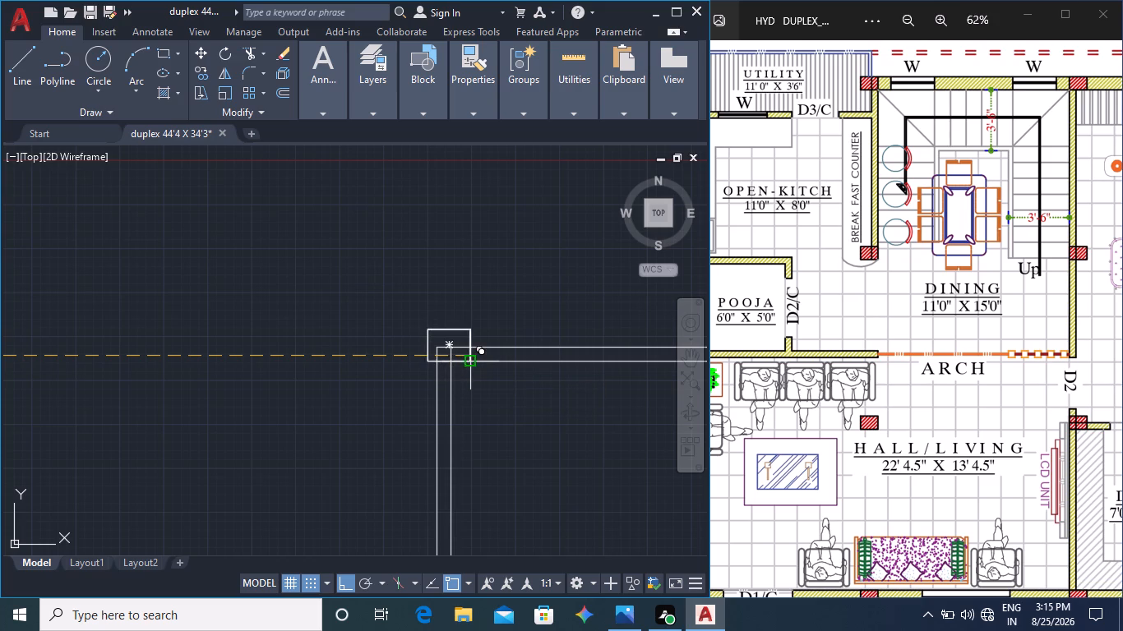
pyautogui.press('Escape')
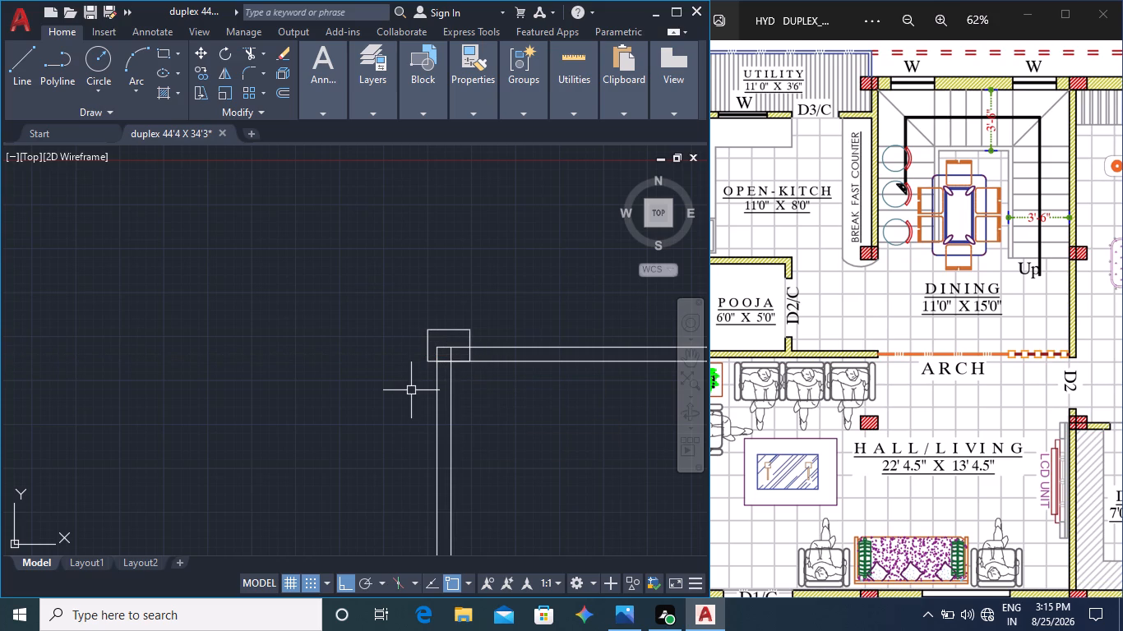
# Move the column at the hall–dress room corner horizontally so its lower corner meets the vertical wall's hall-side face.
pyautogui.scroll(3, 447, 357)
pyautogui.click(377, 377)
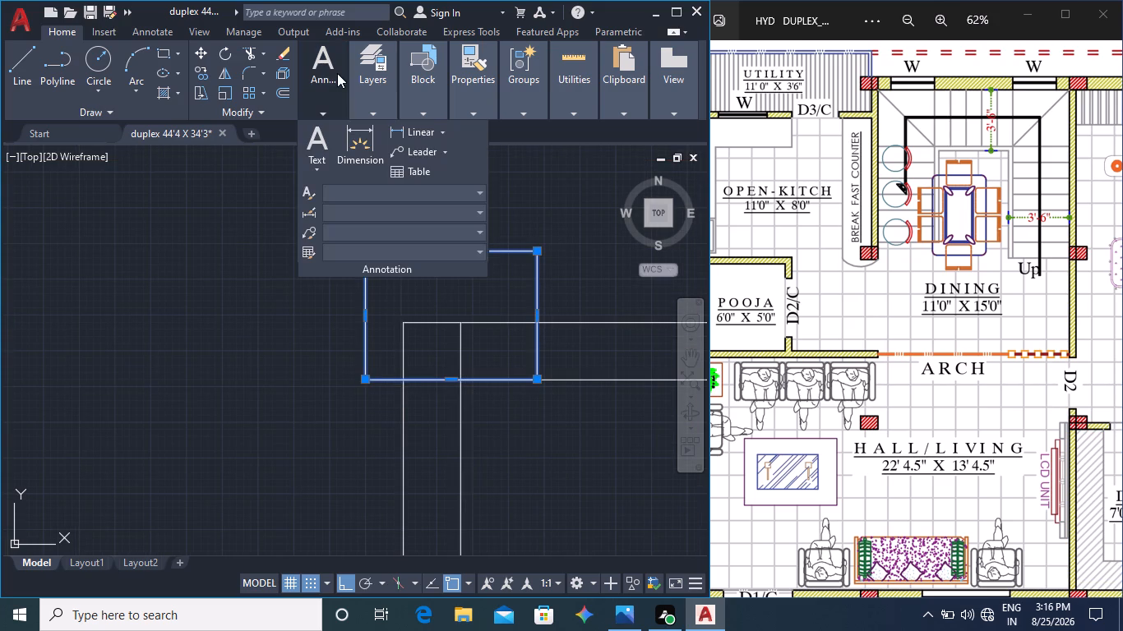
pyautogui.click(201, 53)
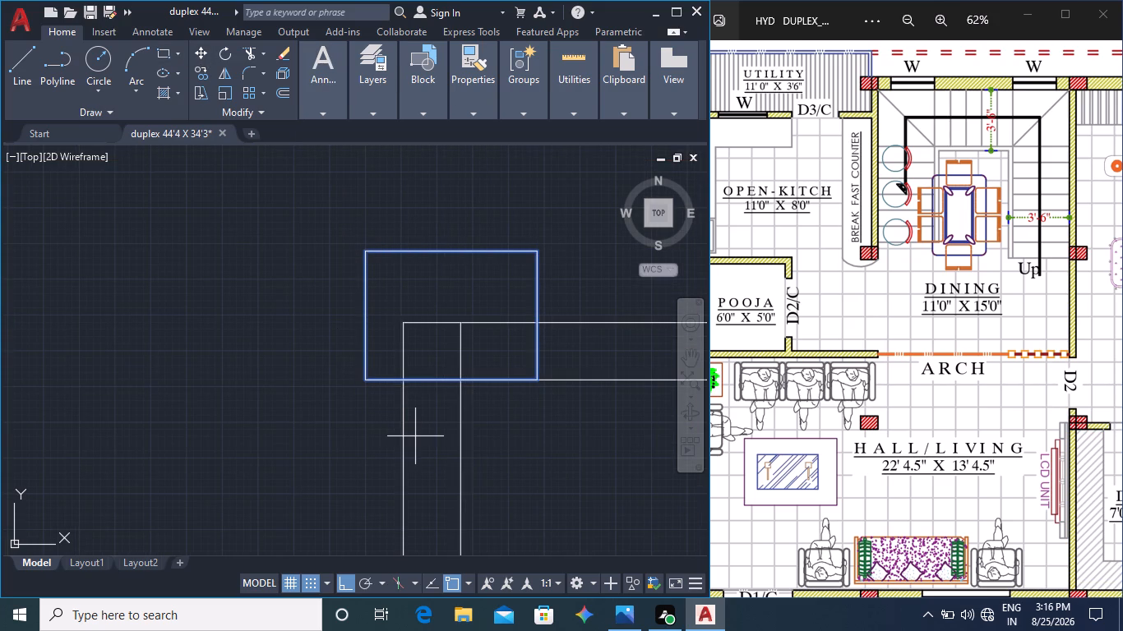
pyautogui.click(363, 380)
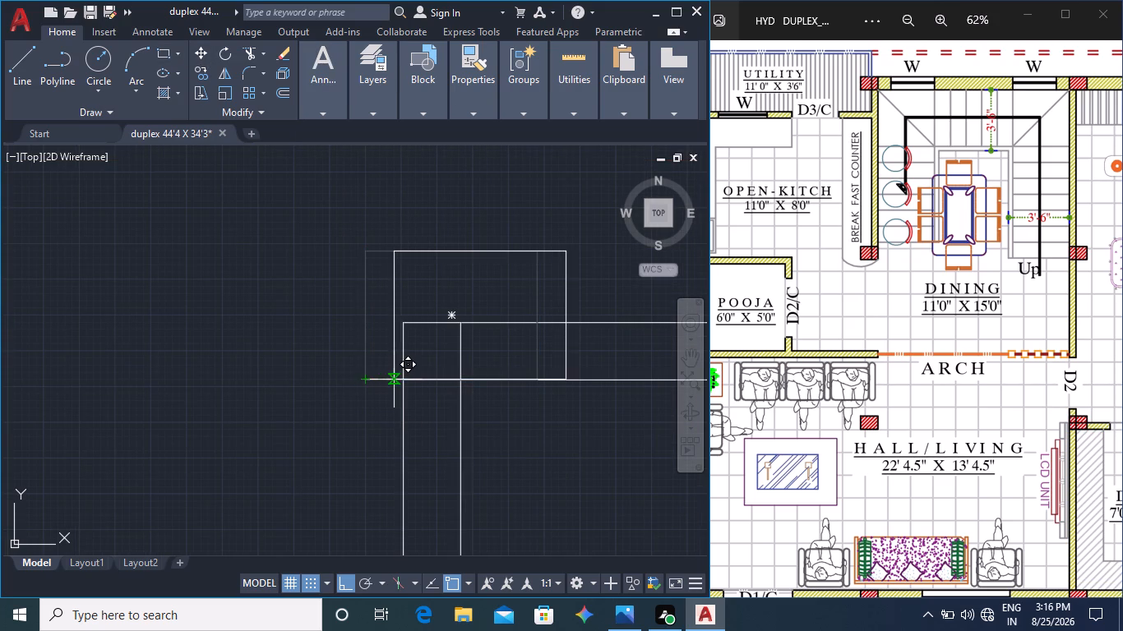
pyautogui.click(403, 381)
pyautogui.press('Escape')
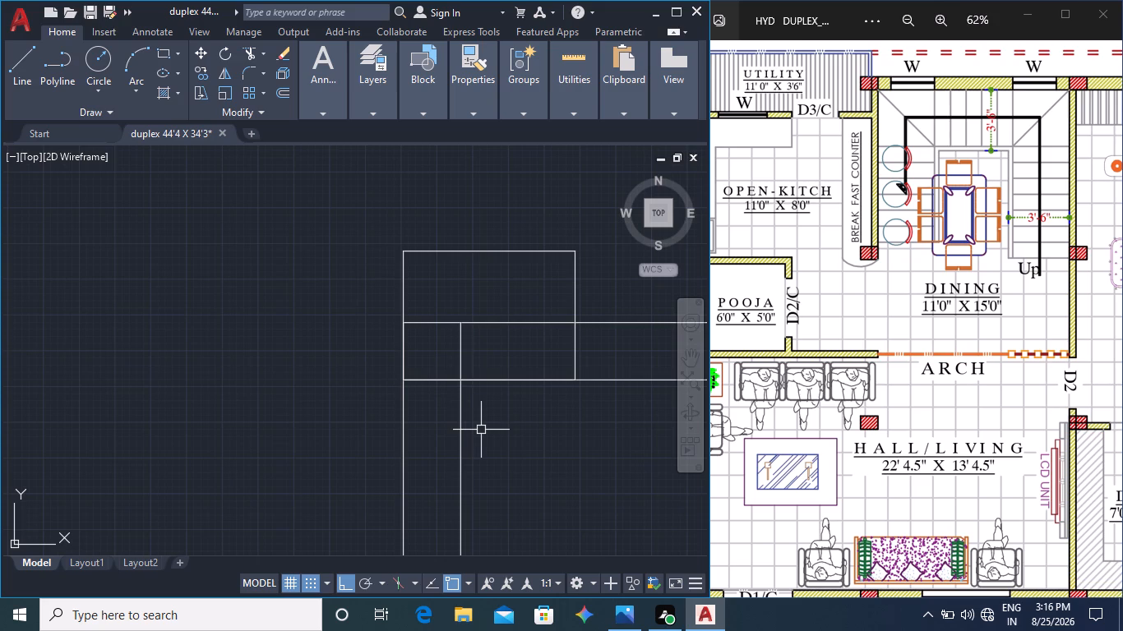
# Extend both face lines of the vertical hall–dress room wall above the column and cap them with a short horizontal line.
pyautogui.click(22, 67)
pyautogui.press('Escape')
pyautogui.click(463, 352)
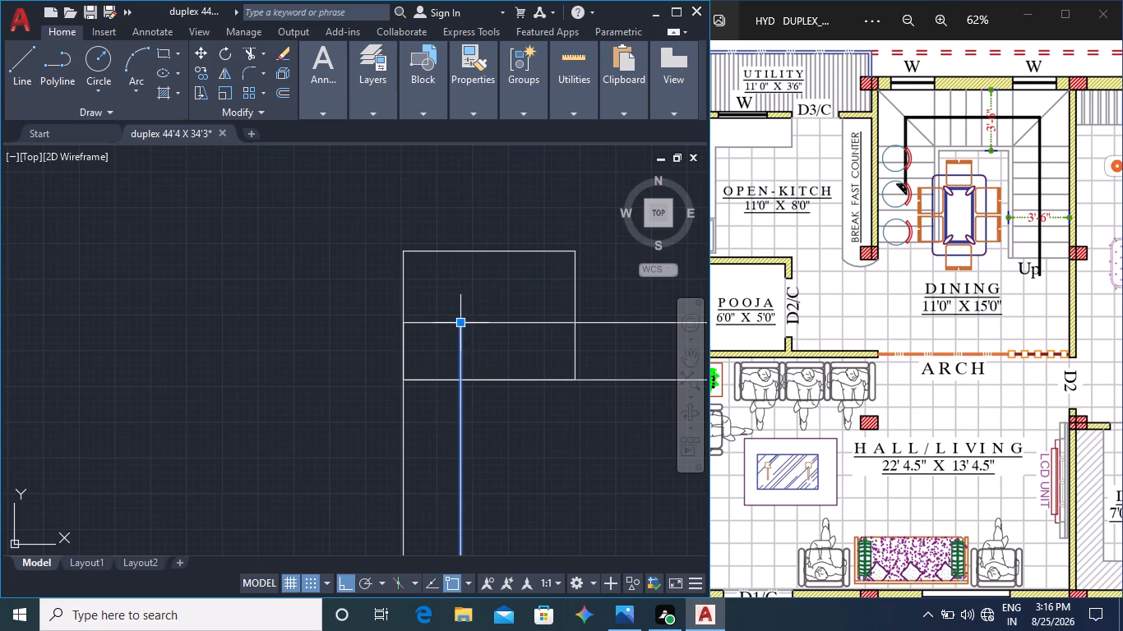
pyautogui.click(463, 323)
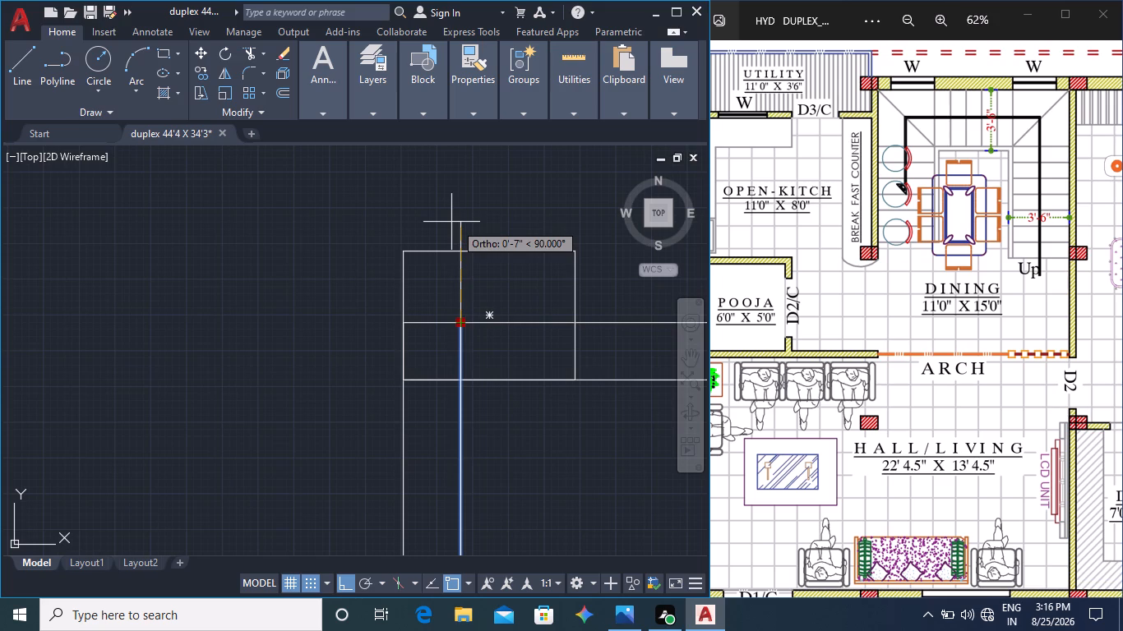
pyautogui.click(458, 206)
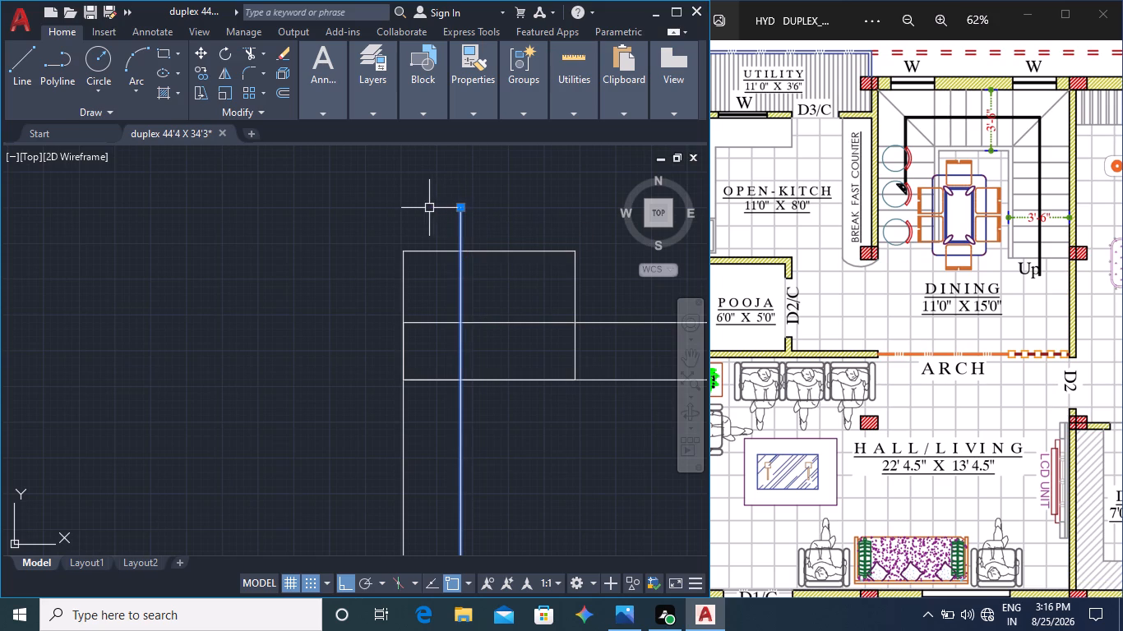
pyautogui.click(32, 81)
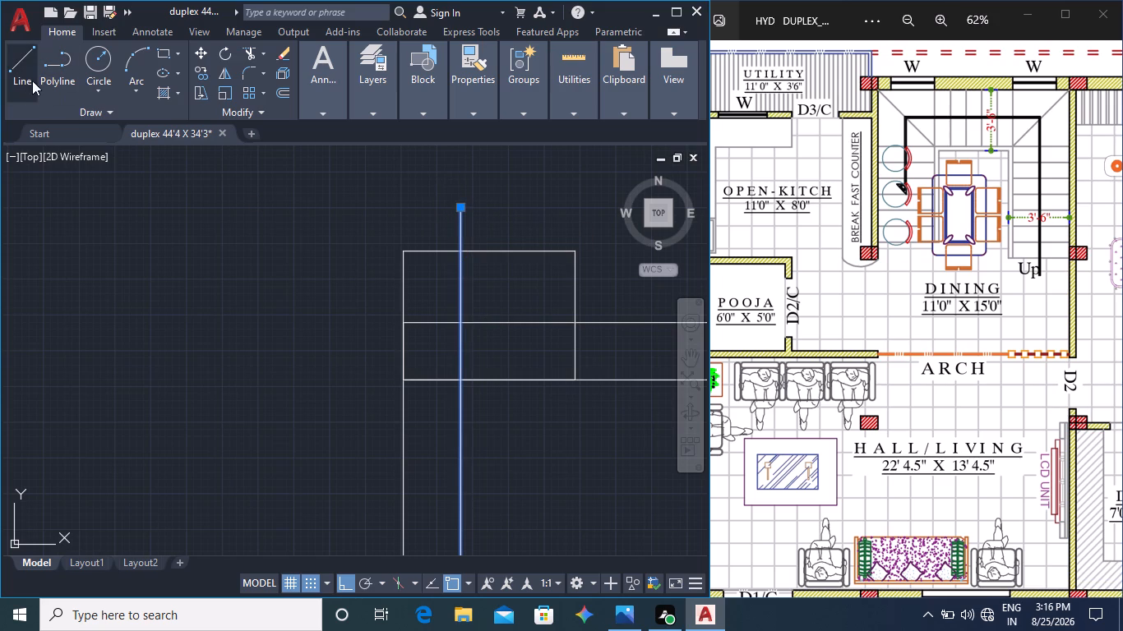
pyautogui.click(459, 208)
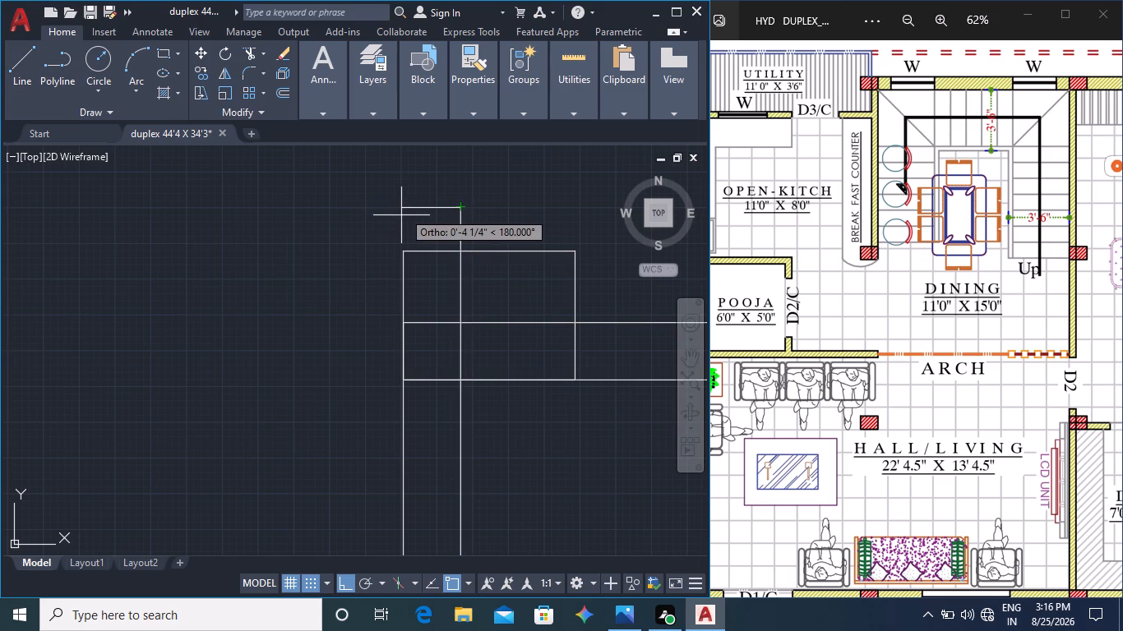
pyautogui.click(404, 207)
pyautogui.press('Escape')
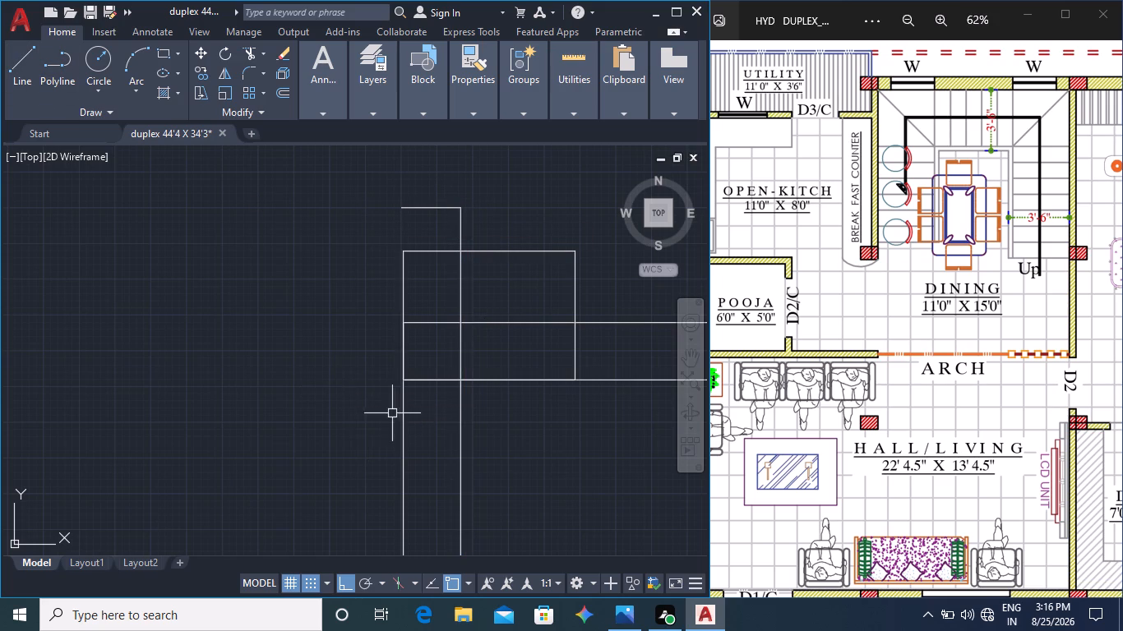
pyautogui.click(404, 412)
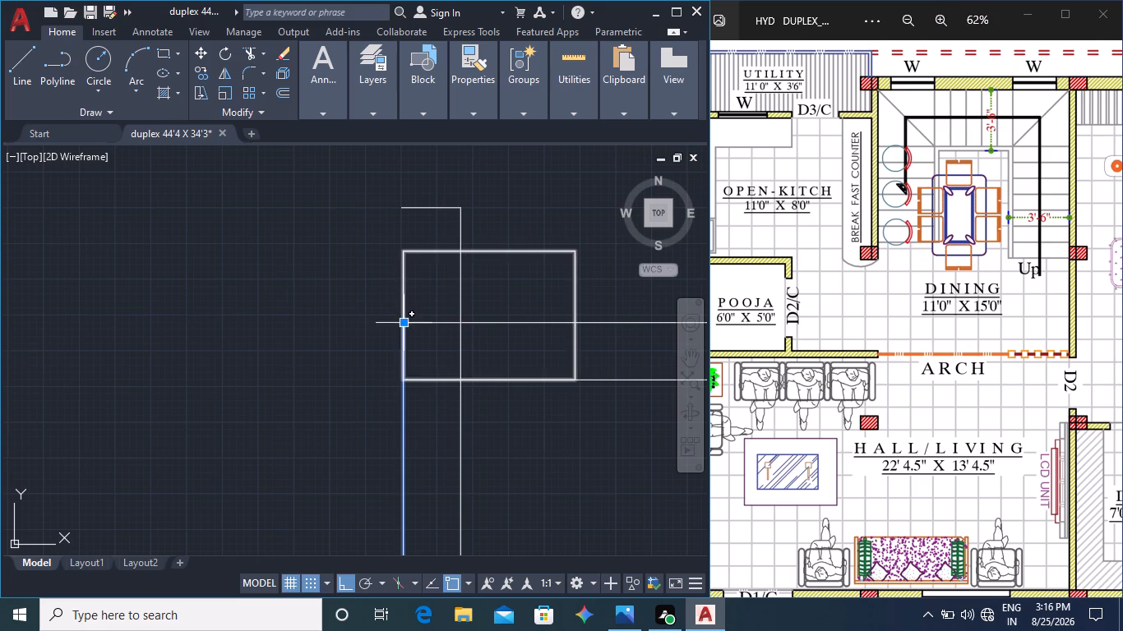
pyautogui.click(402, 324)
pyautogui.click(402, 205)
pyautogui.press('Escape')
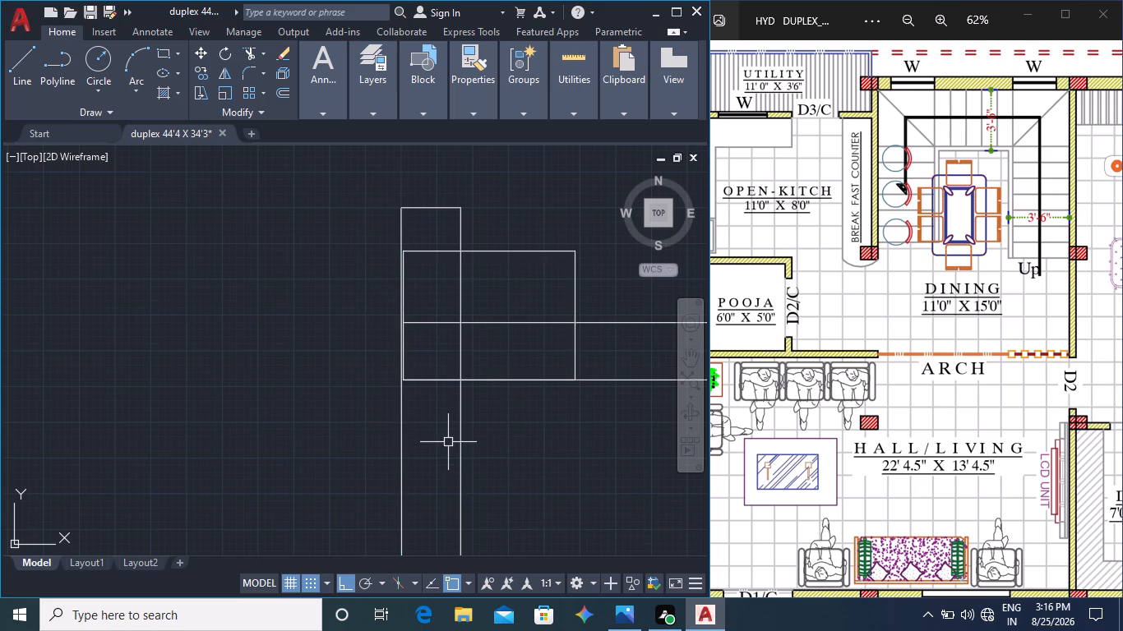
# Move the hall–dress room column by its lower hall-side corner onto the extended hall-side face line.
pyautogui.scroll(2, 427, 297)
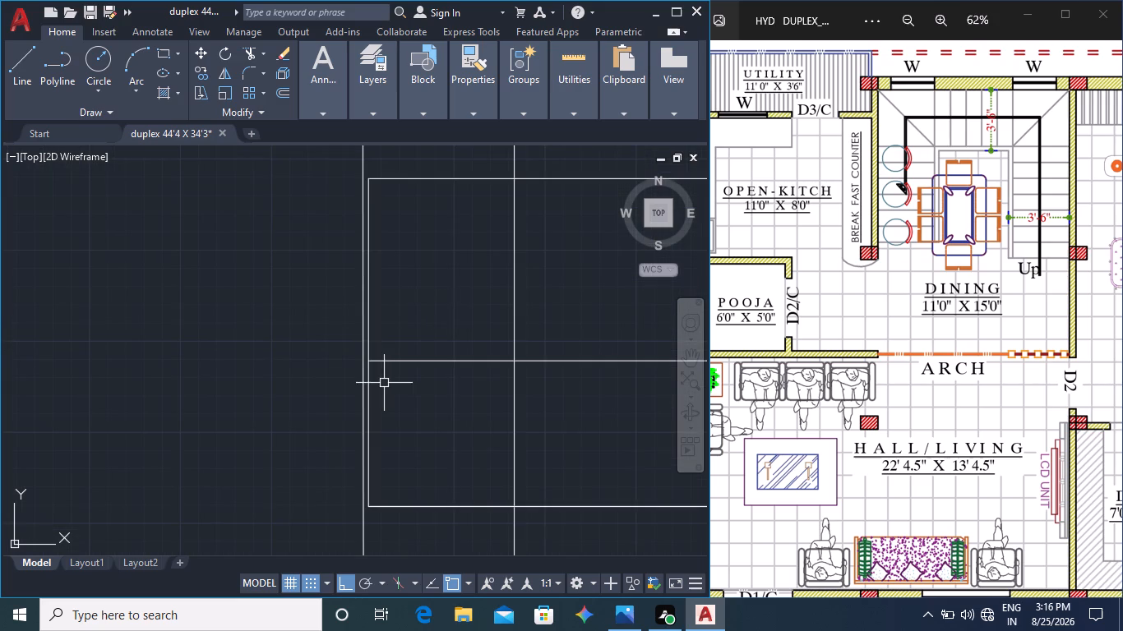
pyautogui.click(369, 362)
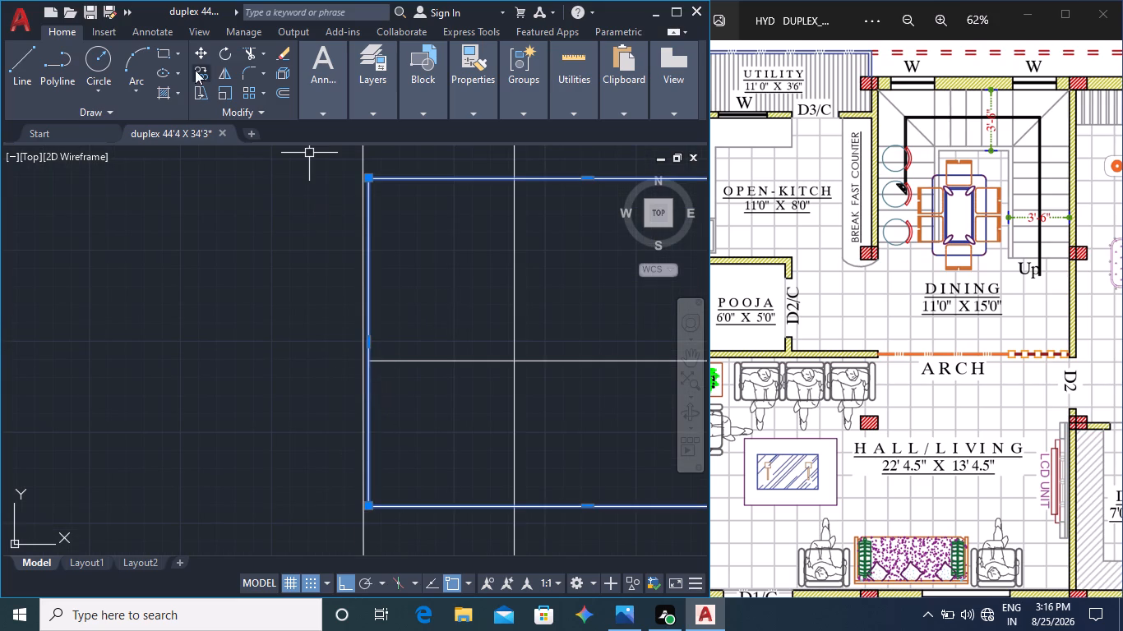
pyautogui.click(199, 49)
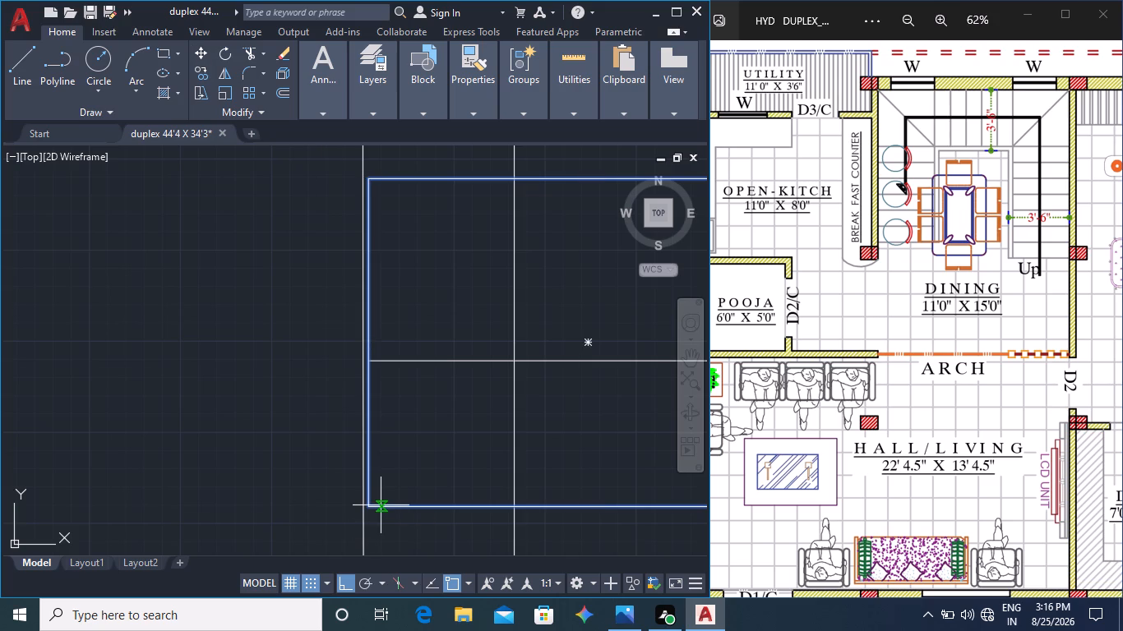
pyautogui.scroll(-3, 373, 504)
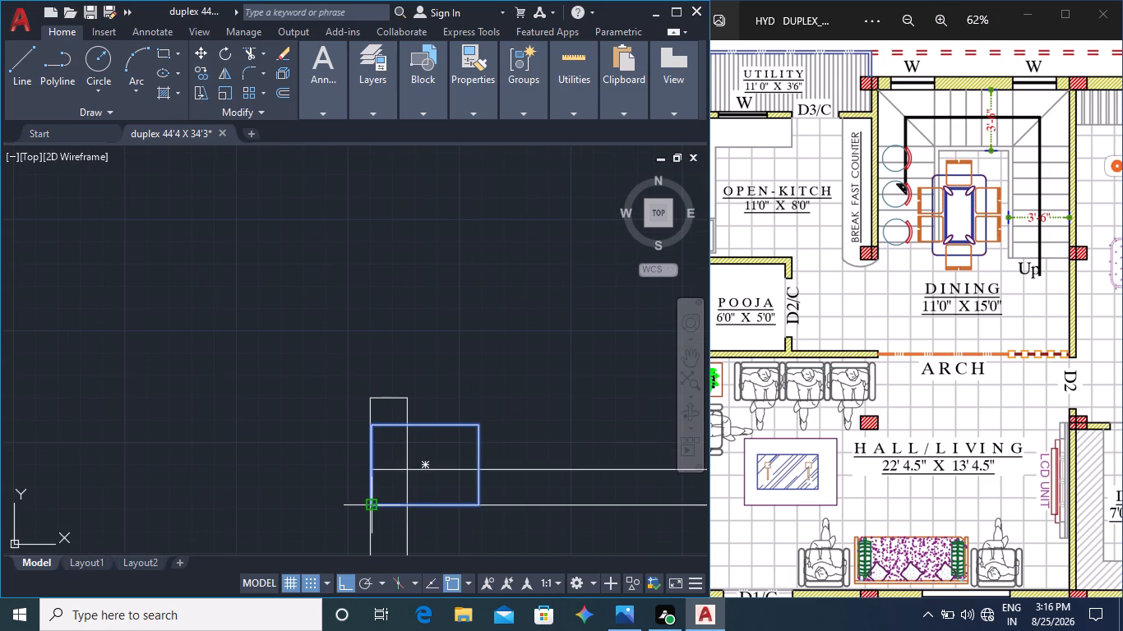
pyautogui.click(373, 504)
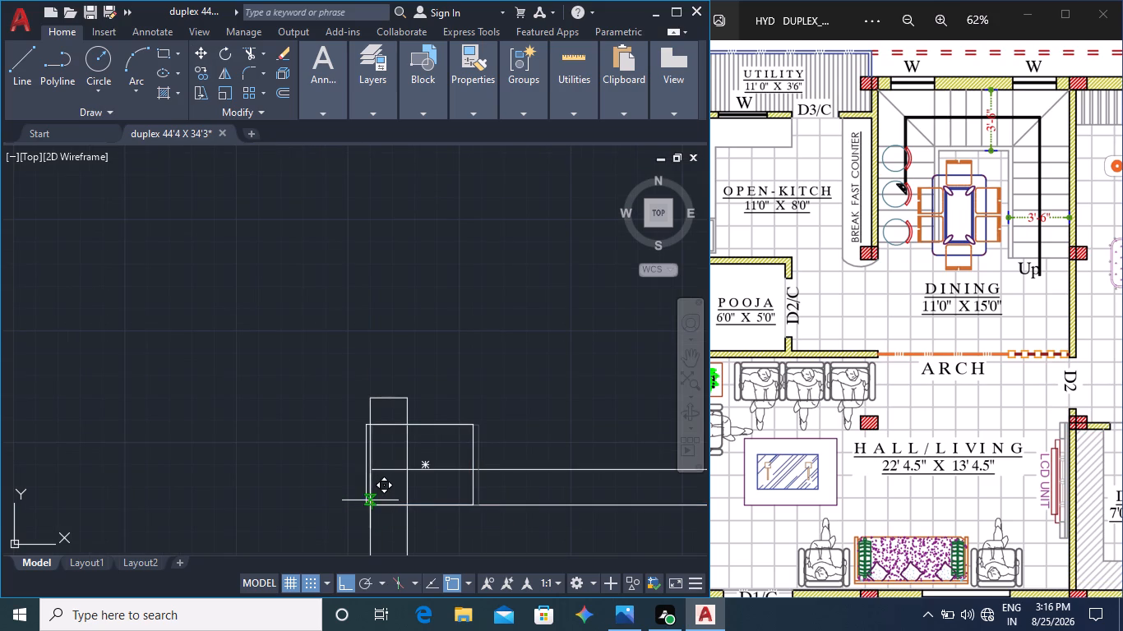
pyautogui.click(369, 501)
pyautogui.press('Escape')
pyautogui.press('Escape')
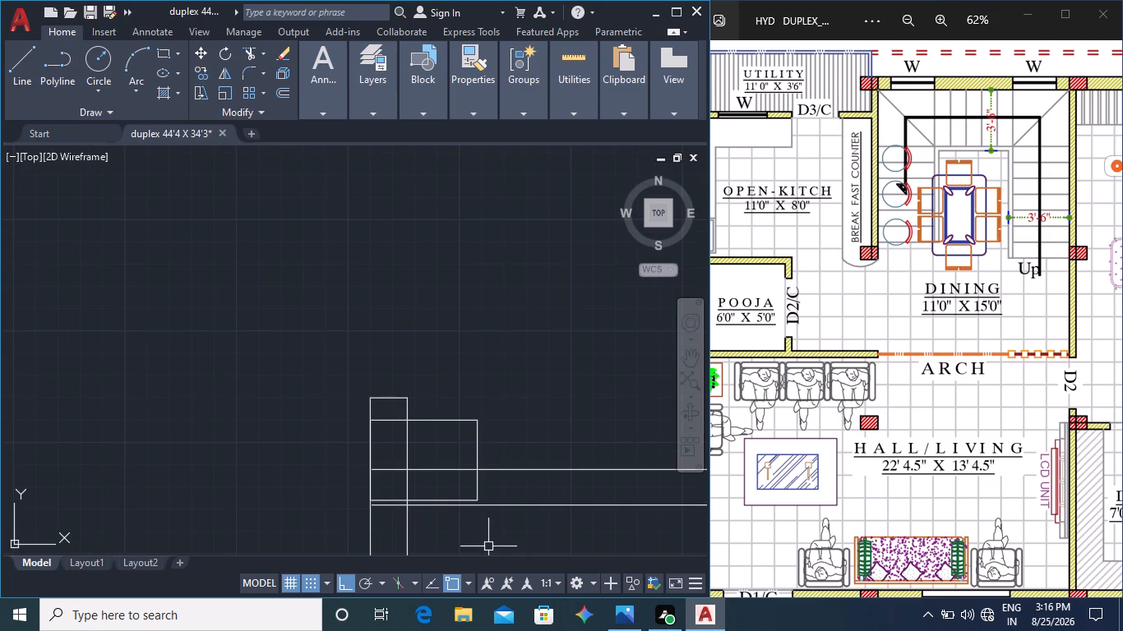
# Move the hall–dress room column down so its base aligns with the horizontal wall's lower face.
pyautogui.scroll(2, 441, 523)
pyautogui.moveTo(455, 537); pyautogui.dragTo(427, 465, button='middle')
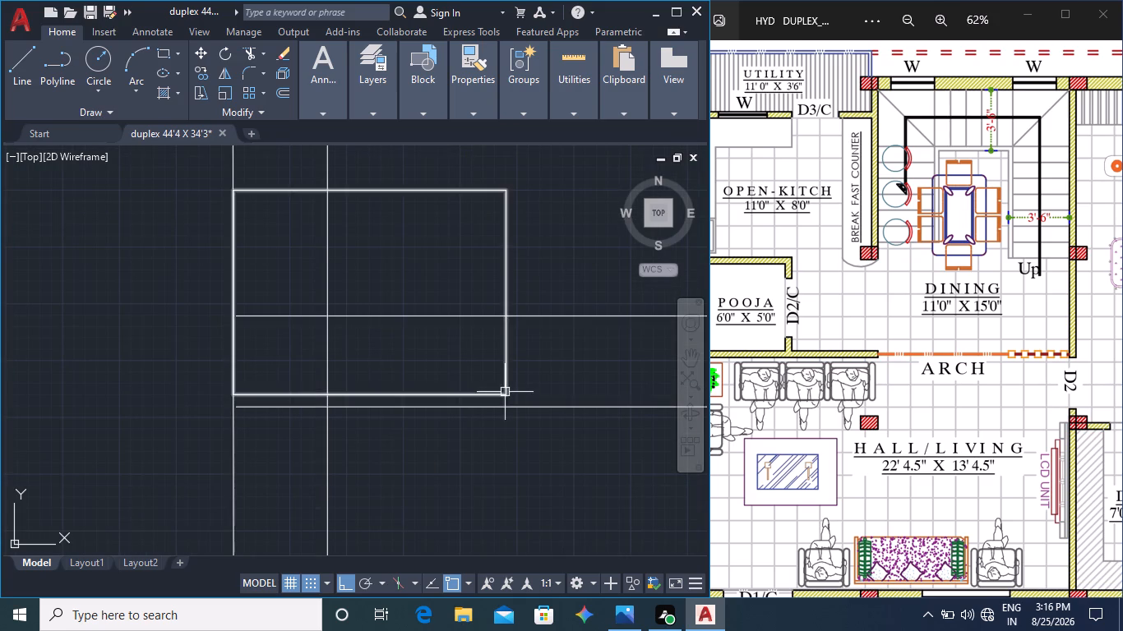
pyautogui.click(505, 392)
pyautogui.click(201, 50)
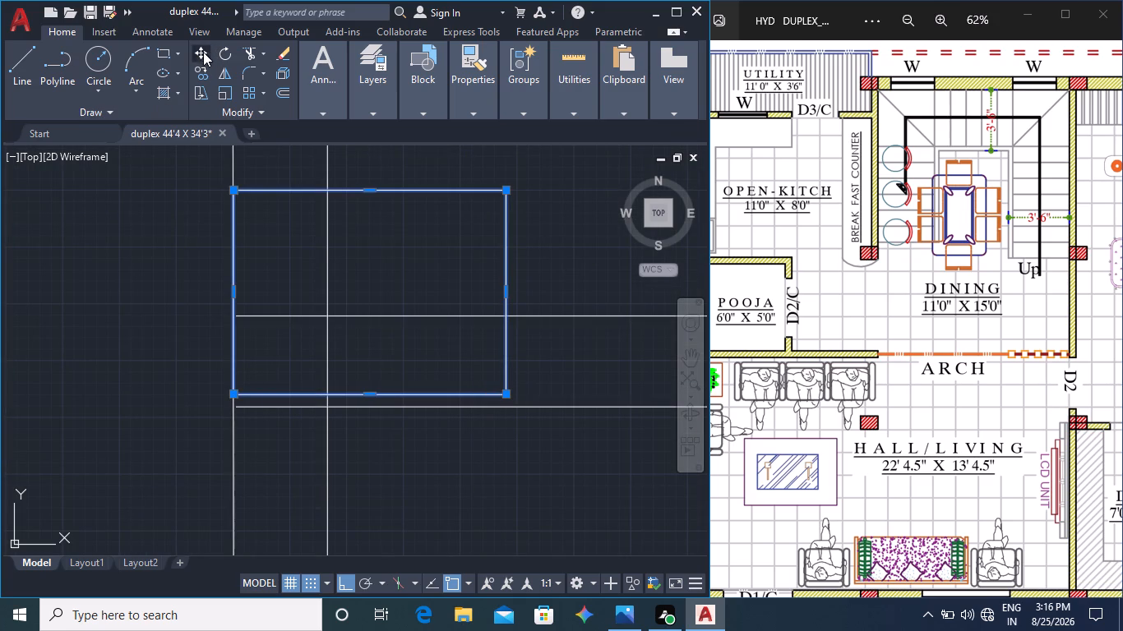
pyautogui.click(237, 394)
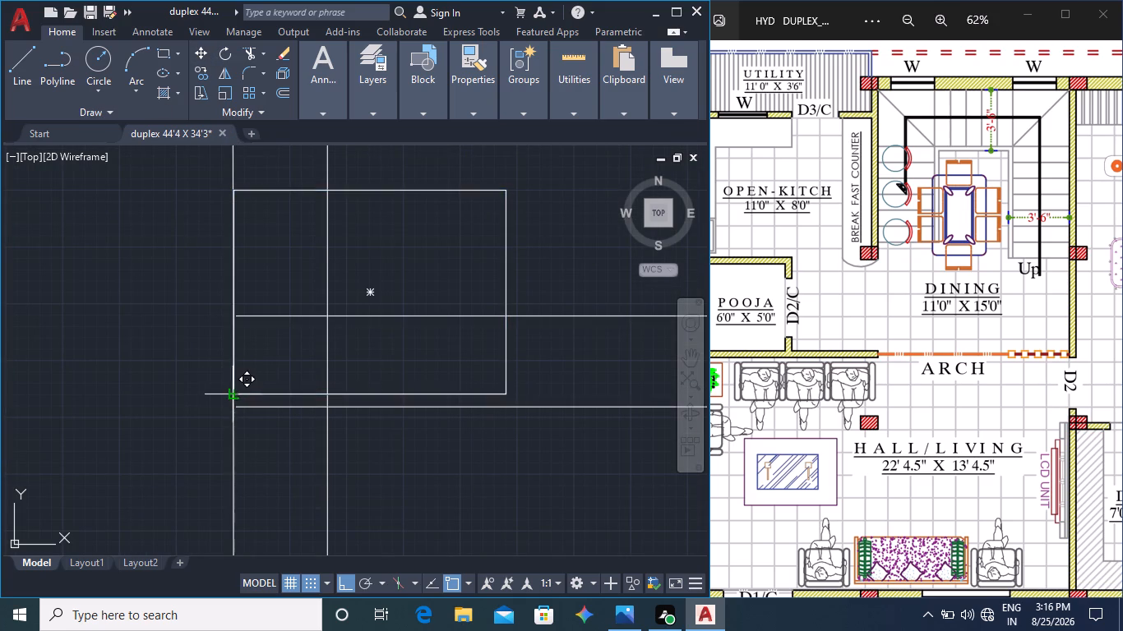
pyautogui.click(238, 403)
pyautogui.press('Escape')
pyautogui.press('Escape')
# Move the free-standing hall column slightly down, with Ortho off, to line up its base with the hall–dress room column's base.
pyautogui.scroll(-6, 359, 411)
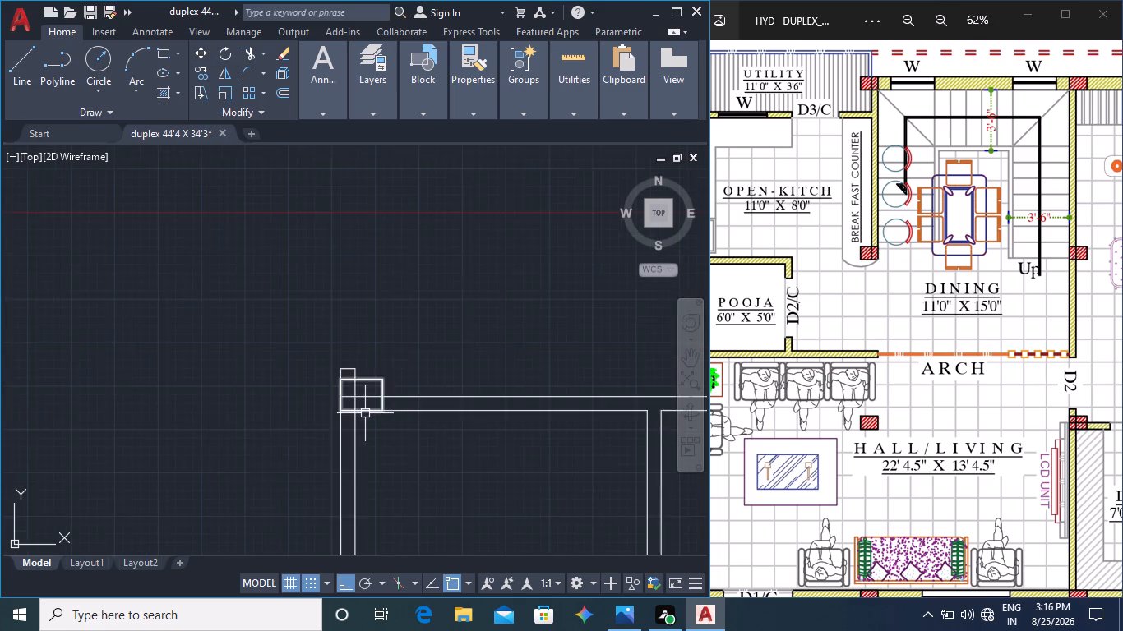
pyautogui.moveTo(307, 441); pyautogui.dragTo(490, 378, button='middle')
pyautogui.scroll(2, 349, 350)
pyautogui.scroll(-2, 400, 385)
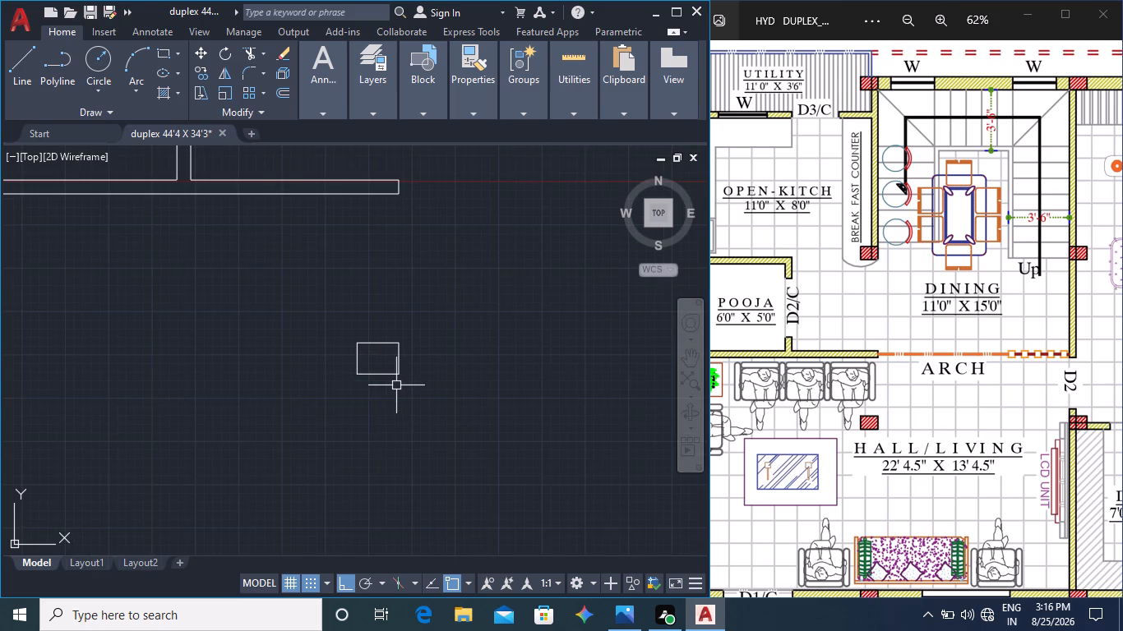
pyautogui.moveTo(441, 406); pyautogui.dragTo(362, 402, button='middle')
pyautogui.scroll(1, 400, 388)
pyautogui.click(268, 371)
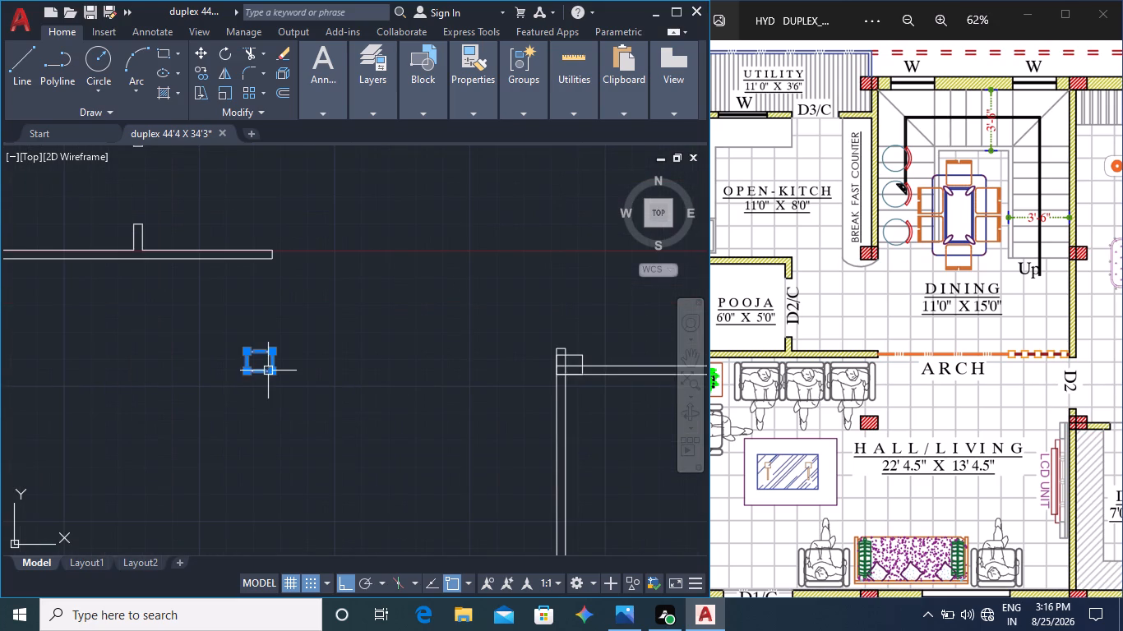
pyautogui.click(201, 74)
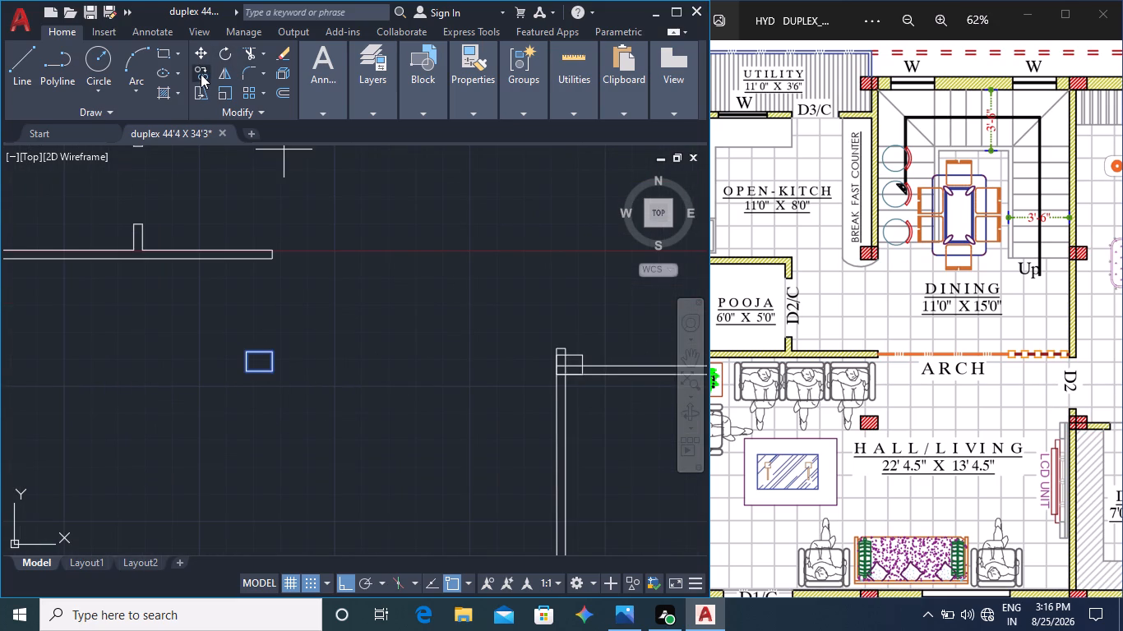
pyautogui.click(200, 52)
pyautogui.click(276, 359)
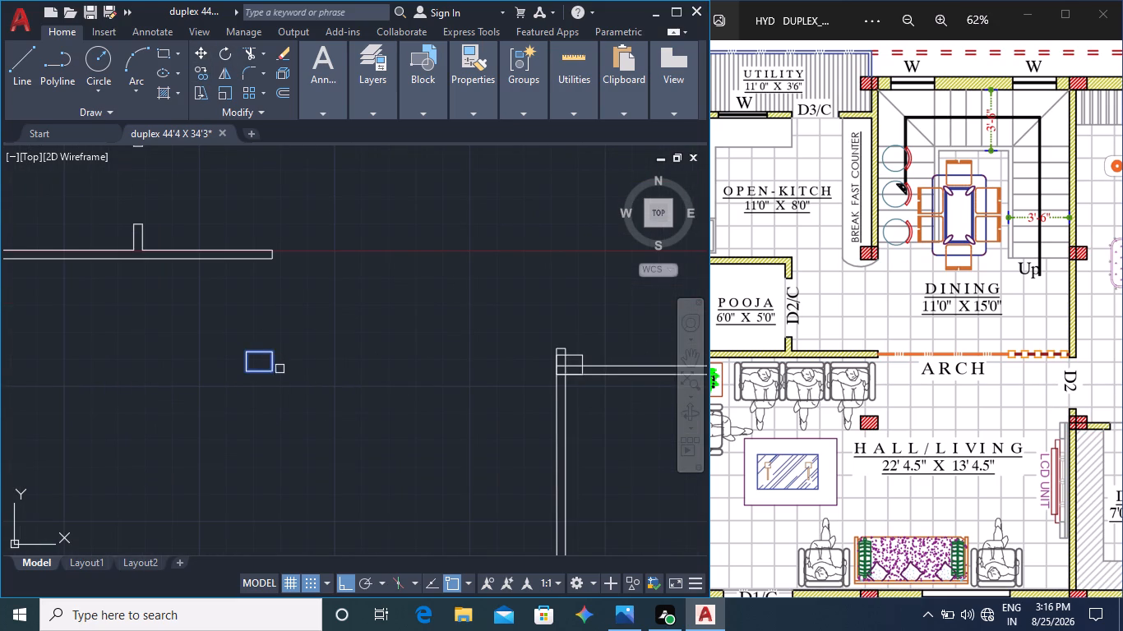
pyautogui.press('Return')
pyautogui.click(274, 375)
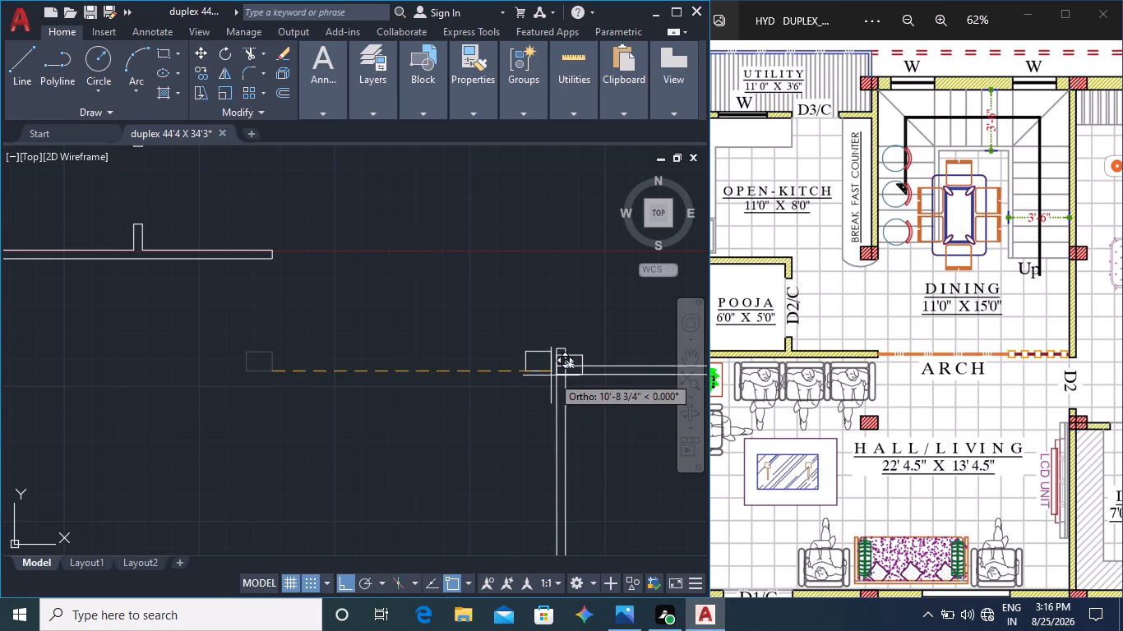
pyautogui.scroll(4, 562, 377)
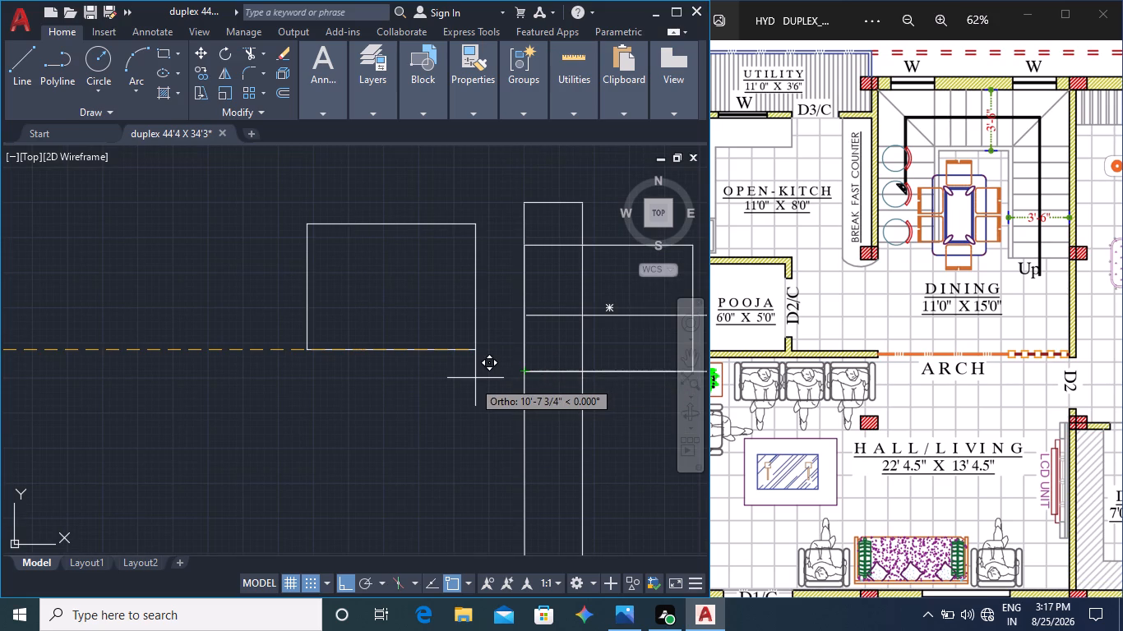
pyautogui.press('F8')
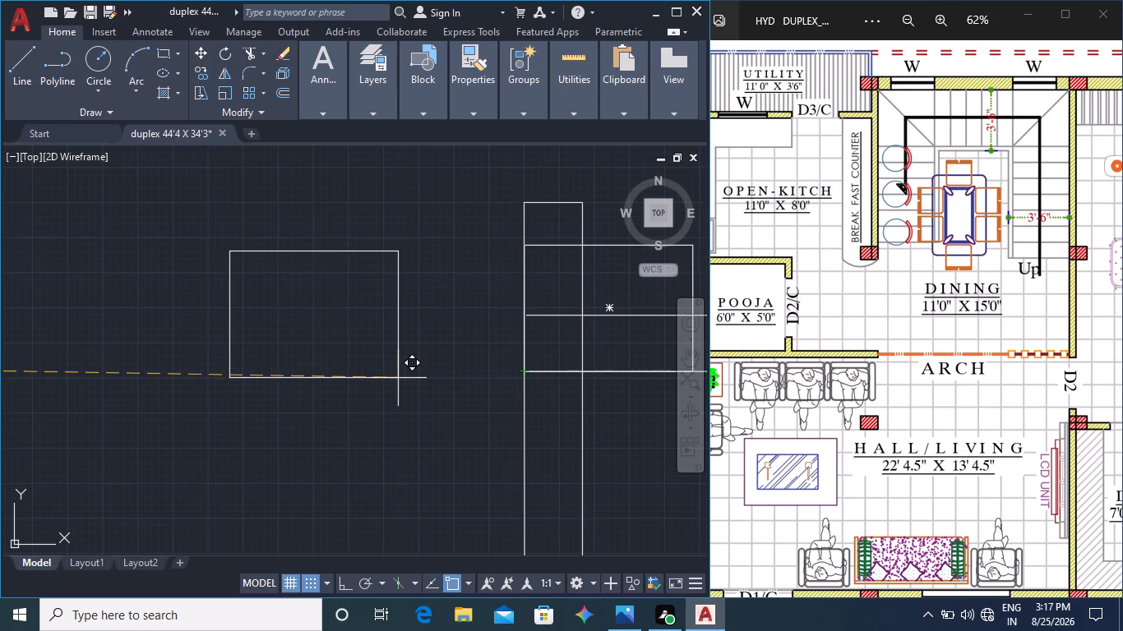
pyautogui.moveTo(303, 372); pyautogui.dragTo(649, 343, button='middle')
pyautogui.scroll(-1, 648, 343)
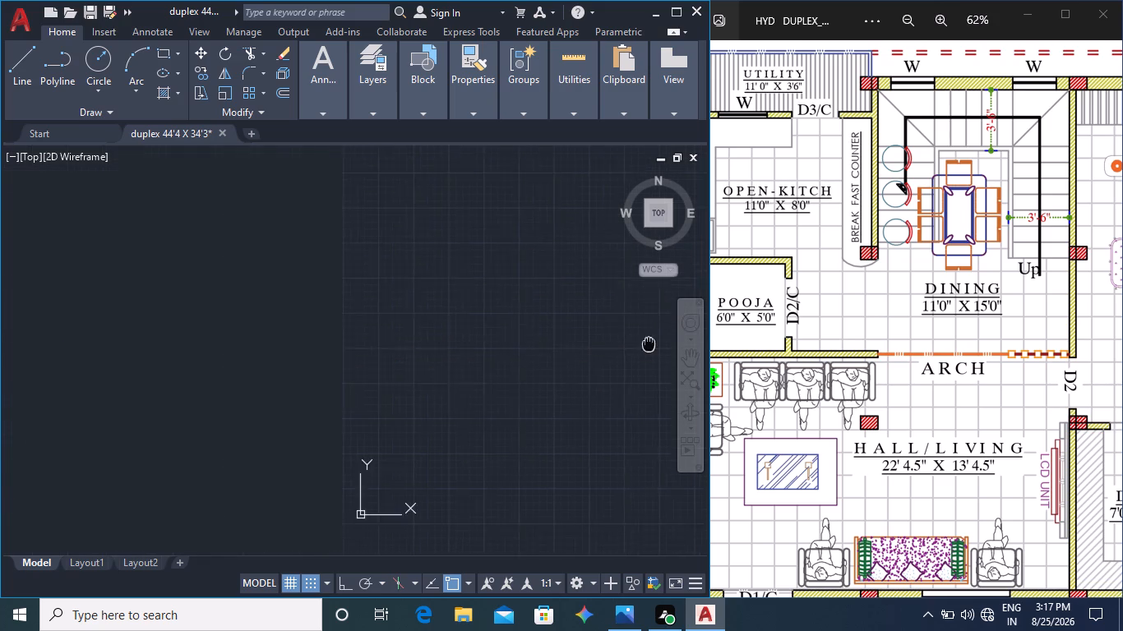
pyautogui.scroll(-1, 649, 343)
pyautogui.scroll(-3, 450, 329)
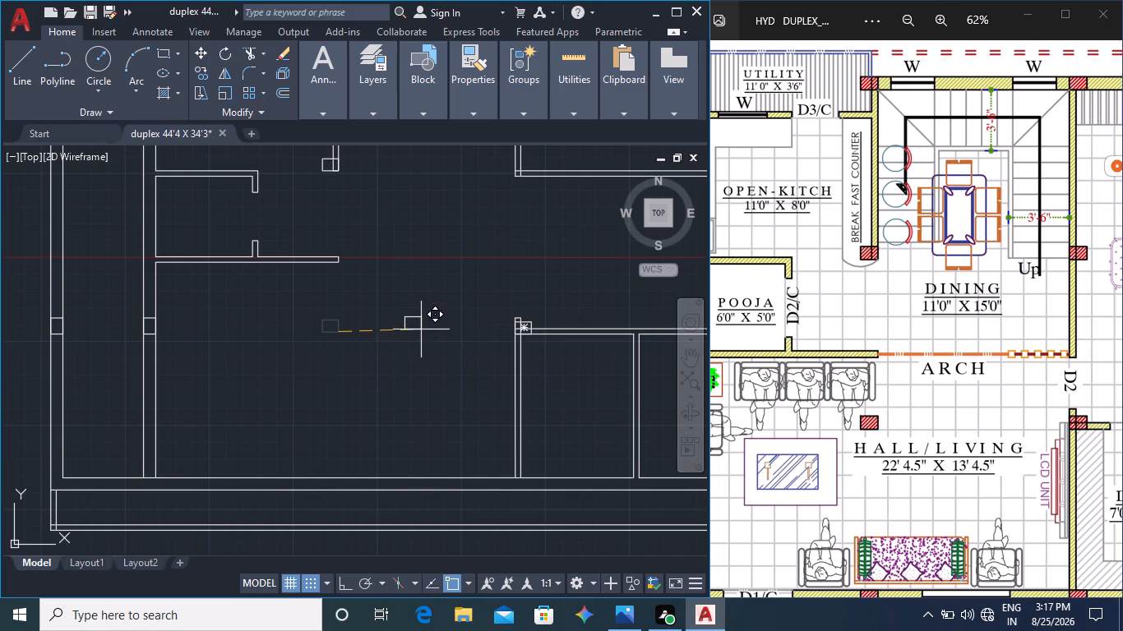
pyautogui.scroll(2, 465, 343)
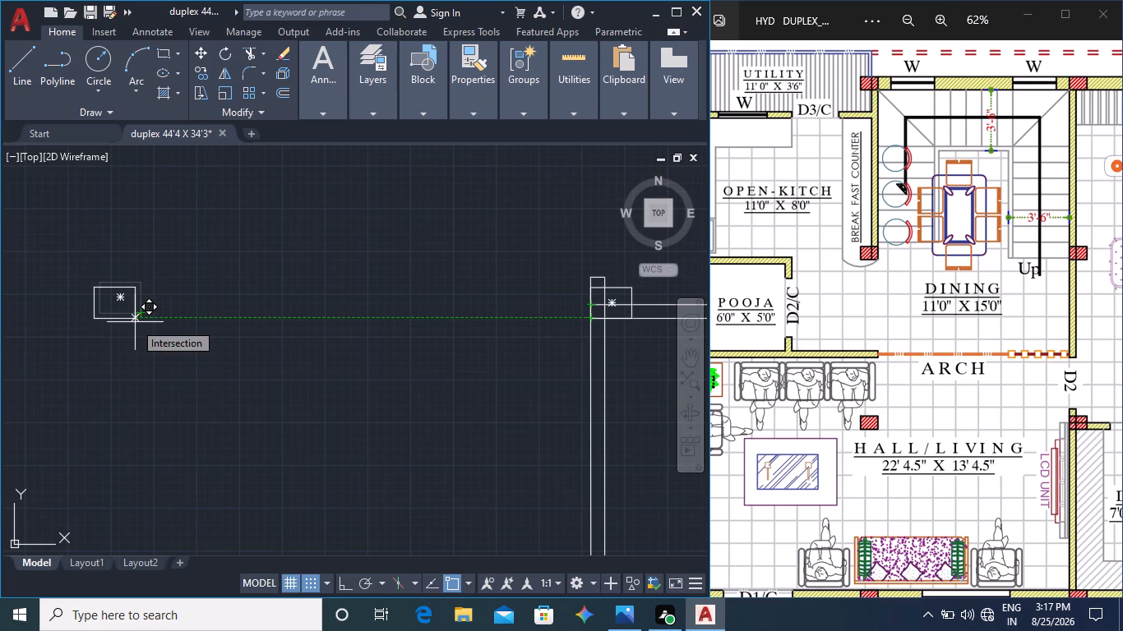
pyautogui.scroll(1, 137, 324)
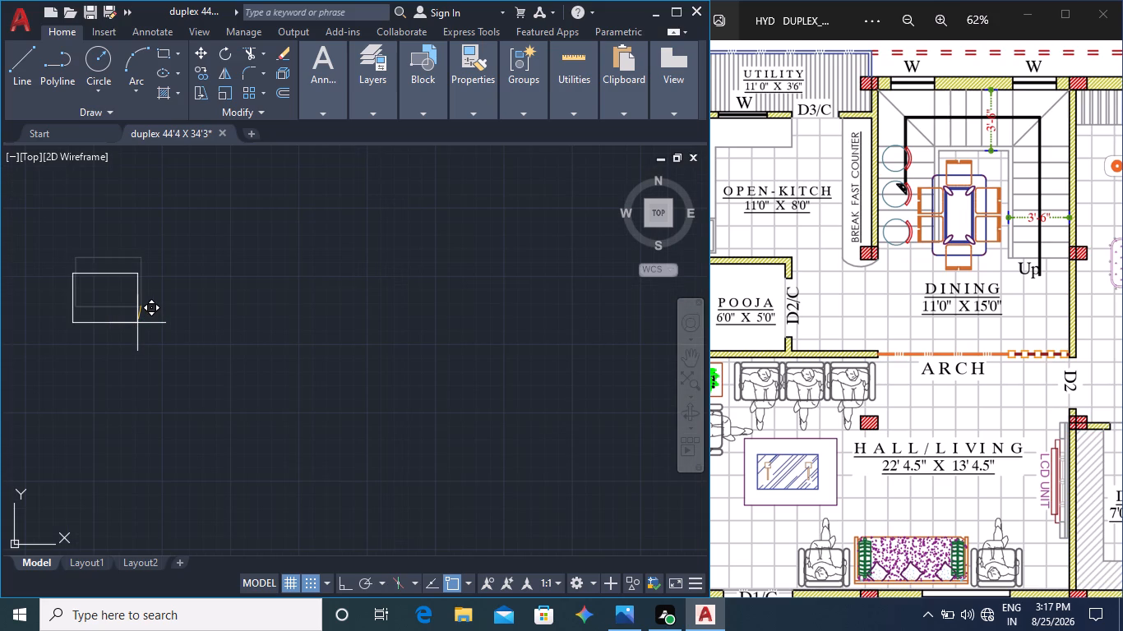
pyautogui.scroll(2, 138, 324)
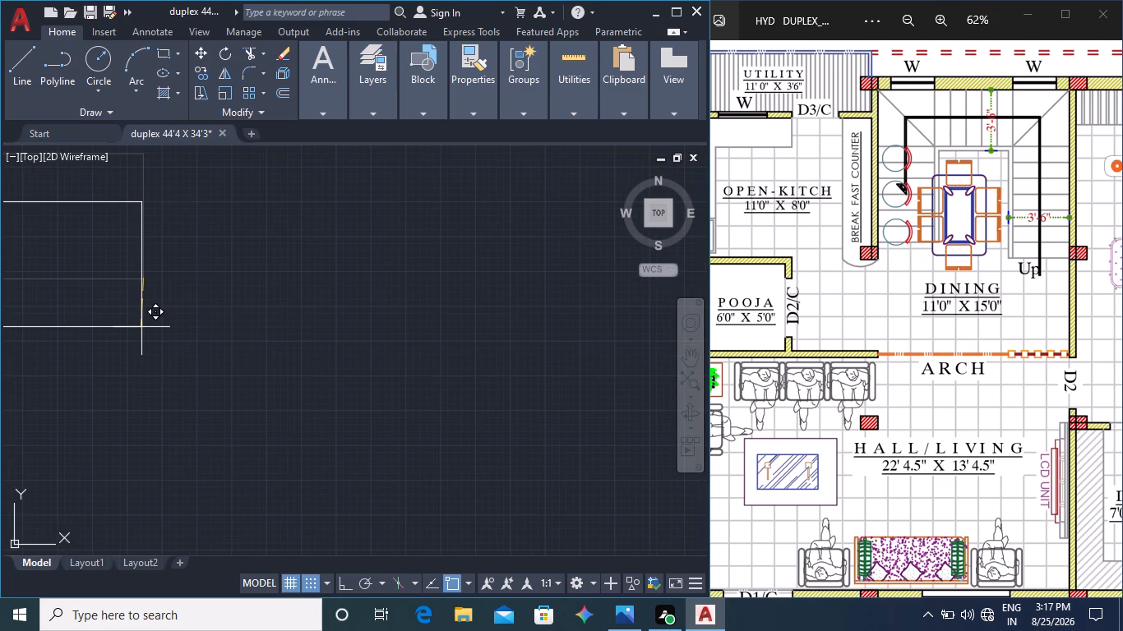
pyautogui.click(138, 324)
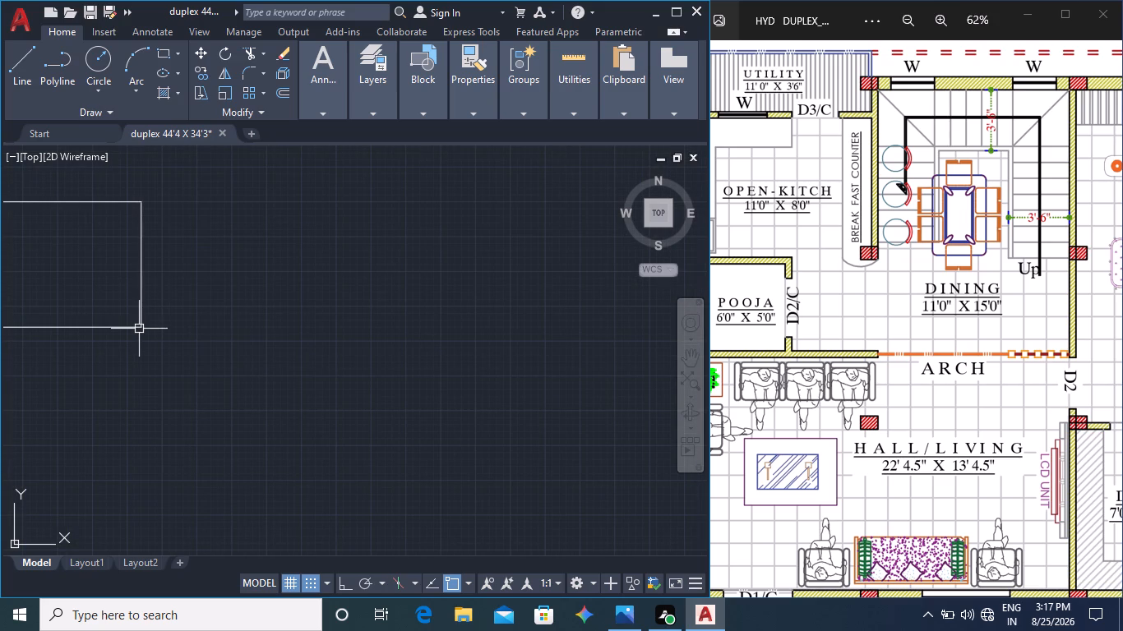
pyautogui.press('Escape')
pyautogui.press('Escape')
# Compare the hall columns and surrounding walls in the drawing with the hall/living area of the reference plan.
pyautogui.scroll(-7, 207, 373)
pyautogui.moveTo(222, 394); pyautogui.dragTo(223, 394, button='middle')
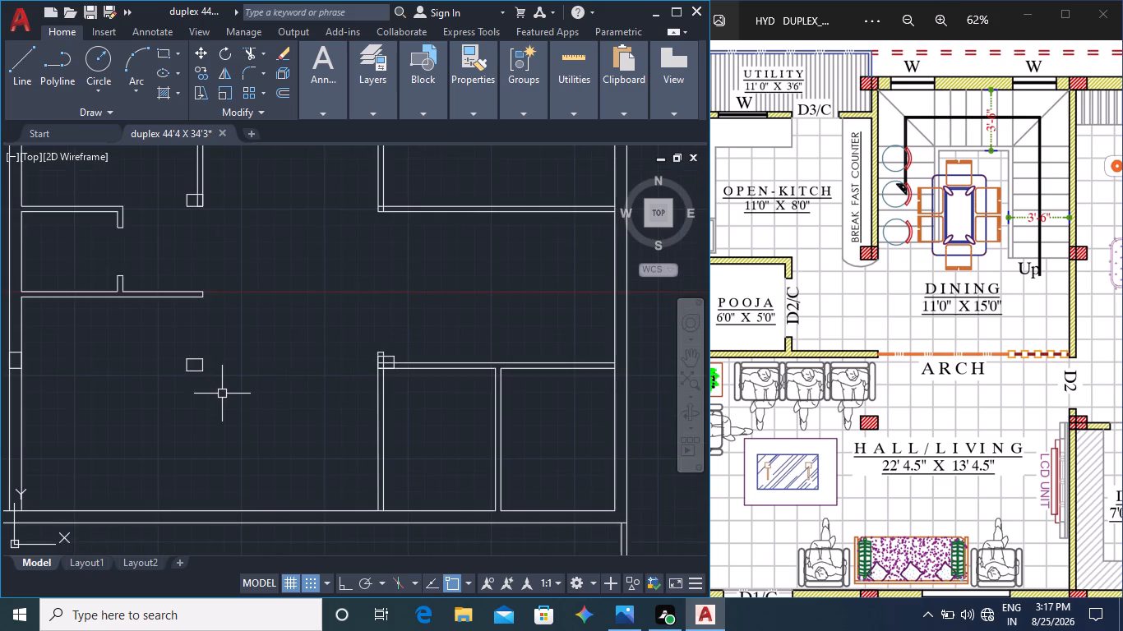
pyautogui.moveTo(223, 394); pyautogui.dragTo(276, 358, button='middle')
pyautogui.moveTo(341, 382); pyautogui.dragTo(309, 398, button='middle')
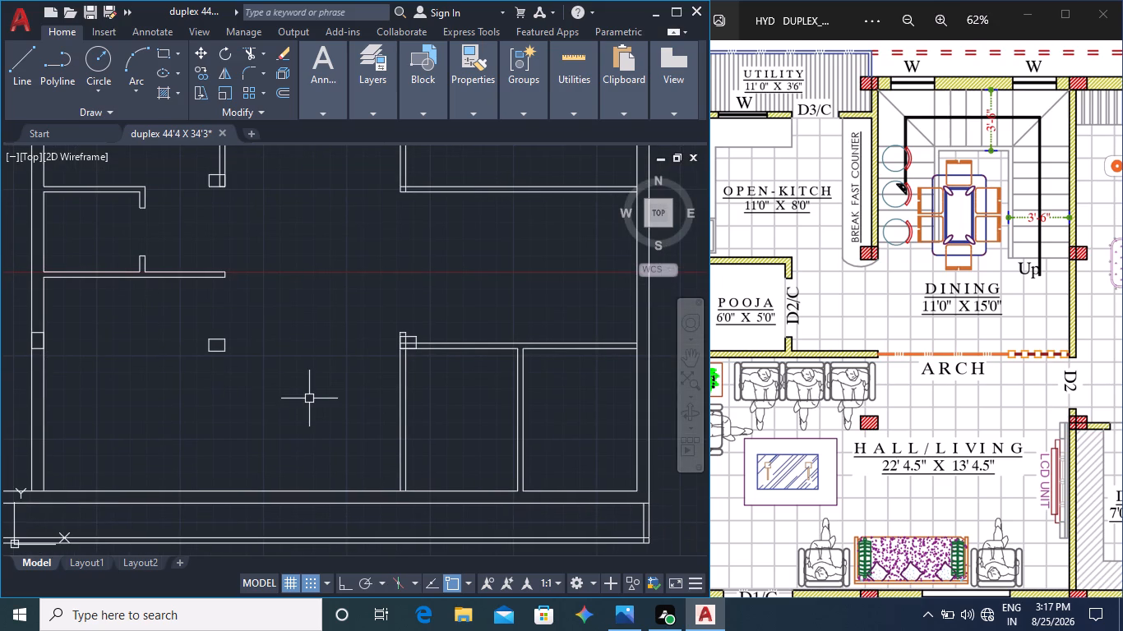
pyautogui.scroll(-2, 813, 378)
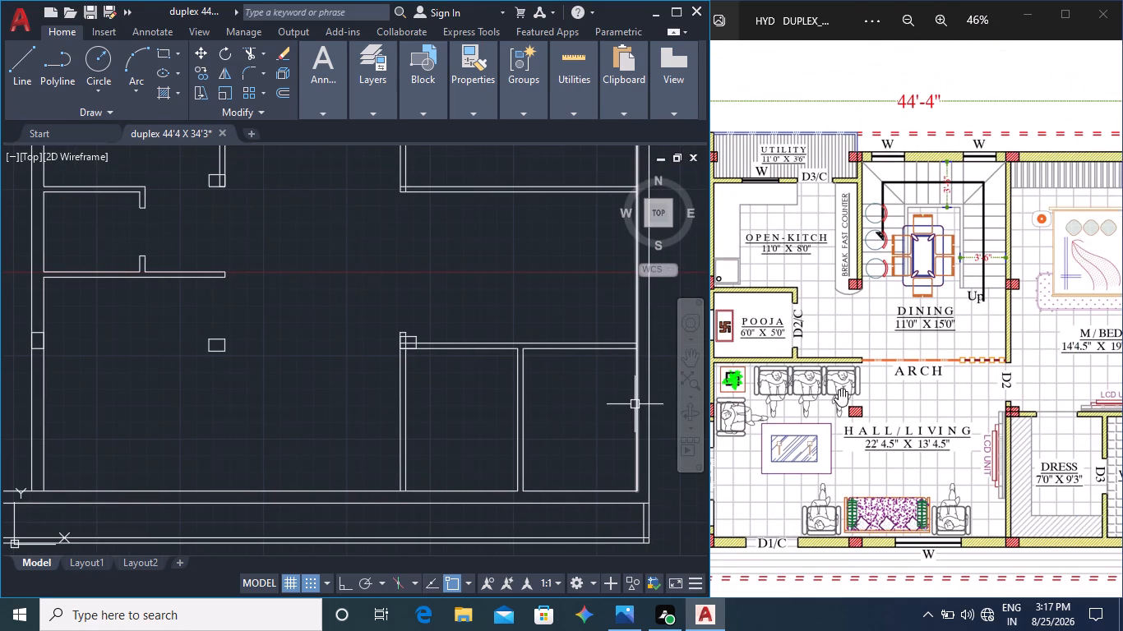
pyautogui.middleClick(839, 386)
pyautogui.moveTo(856, 380); pyautogui.dragTo(897, 359, button='middle')
pyautogui.moveTo(822, 394); pyautogui.dragTo(896, 349, button='middle')
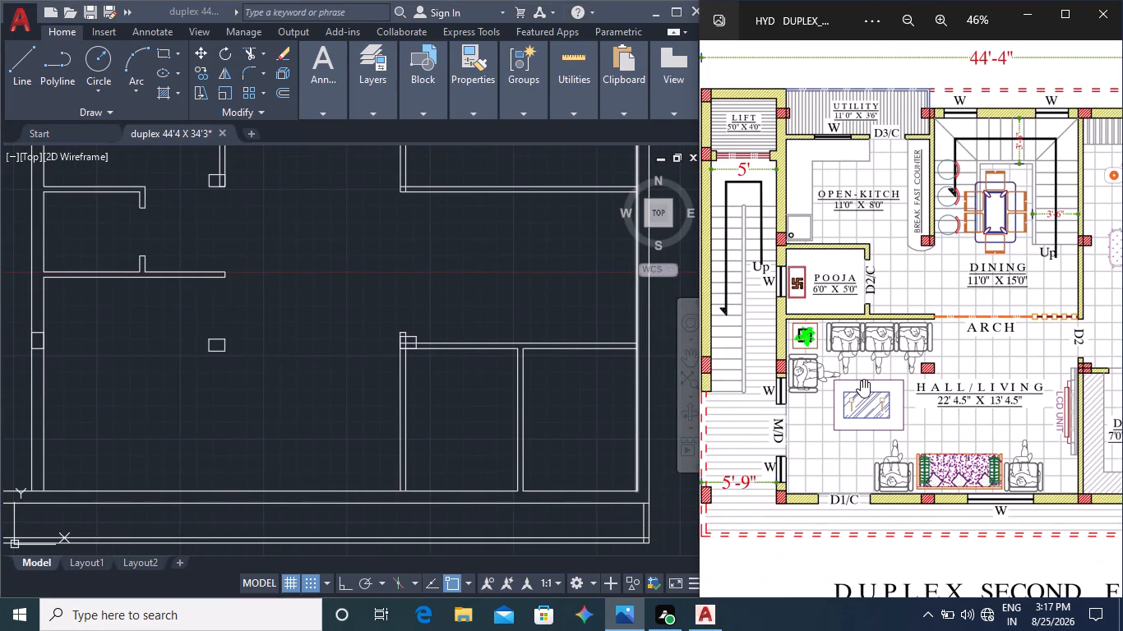
pyautogui.moveTo(852, 381); pyautogui.dragTo(895, 358, button='middle')
pyautogui.scroll(2, 832, 352)
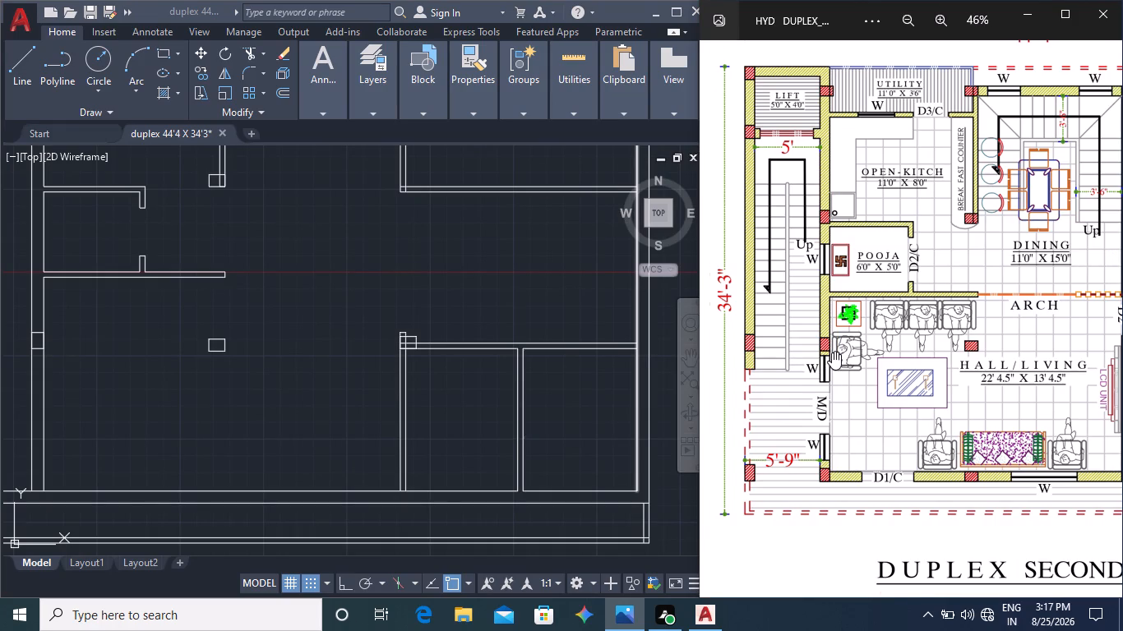
pyautogui.scroll(3, 946, 350)
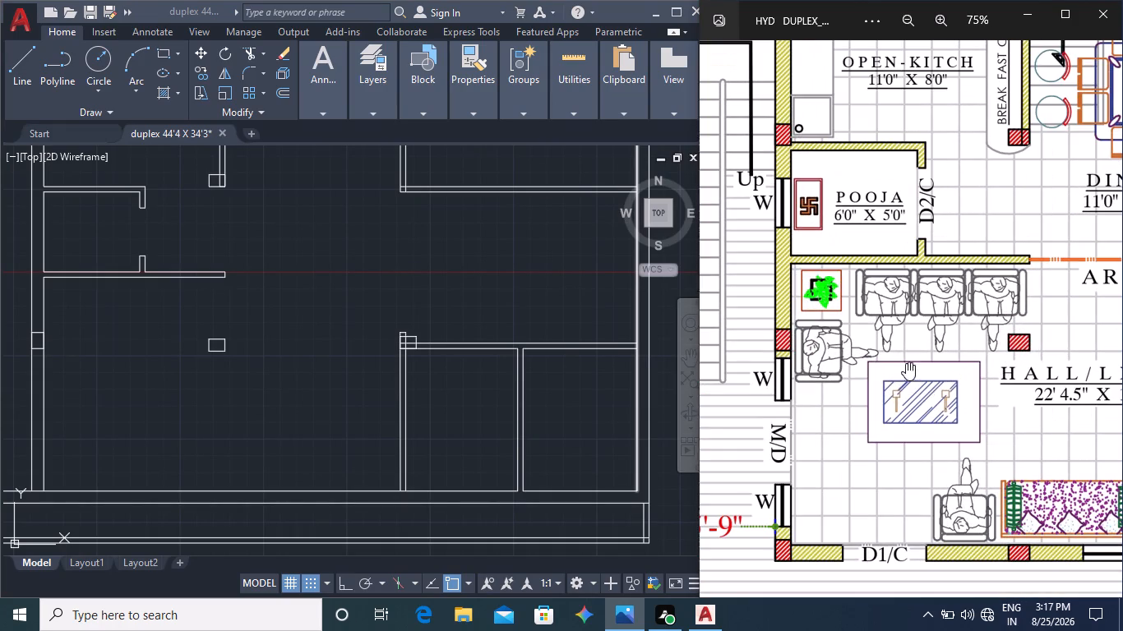
pyautogui.scroll(-2, 393, 348)
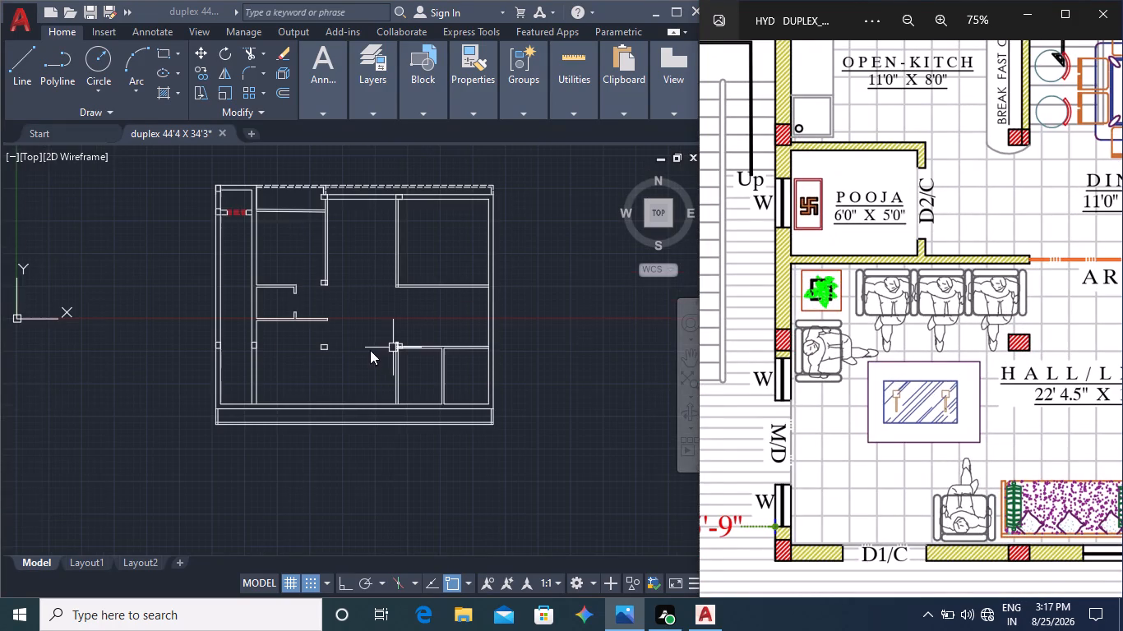
pyautogui.moveTo(370, 350); pyautogui.dragTo(429, 348, button='middle')
pyautogui.scroll(4, 255, 353)
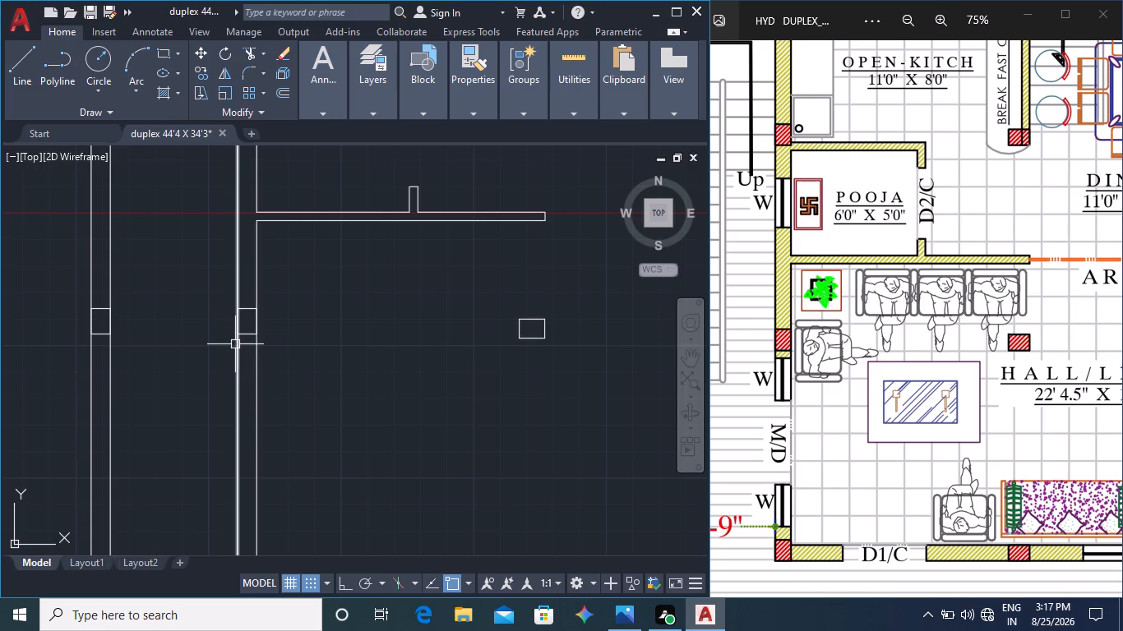
pyautogui.scroll(3, 278, 346)
pyautogui.moveTo(383, 356); pyautogui.dragTo(201, 383, button='middle')
pyautogui.scroll(-1, 144, 372)
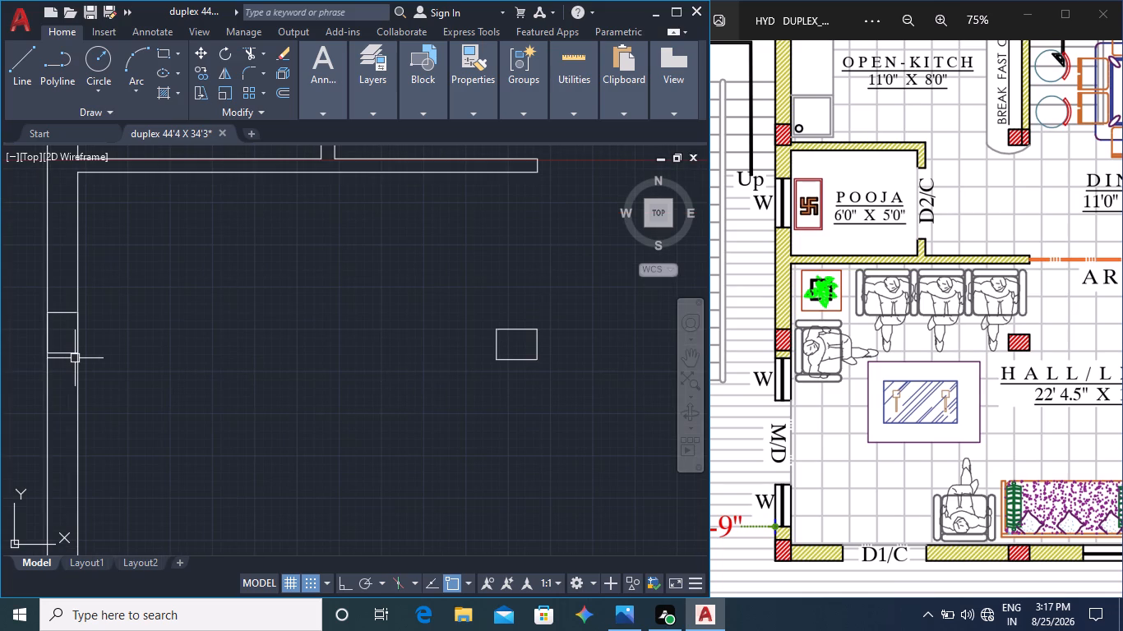
pyautogui.scroll(-4, 542, 359)
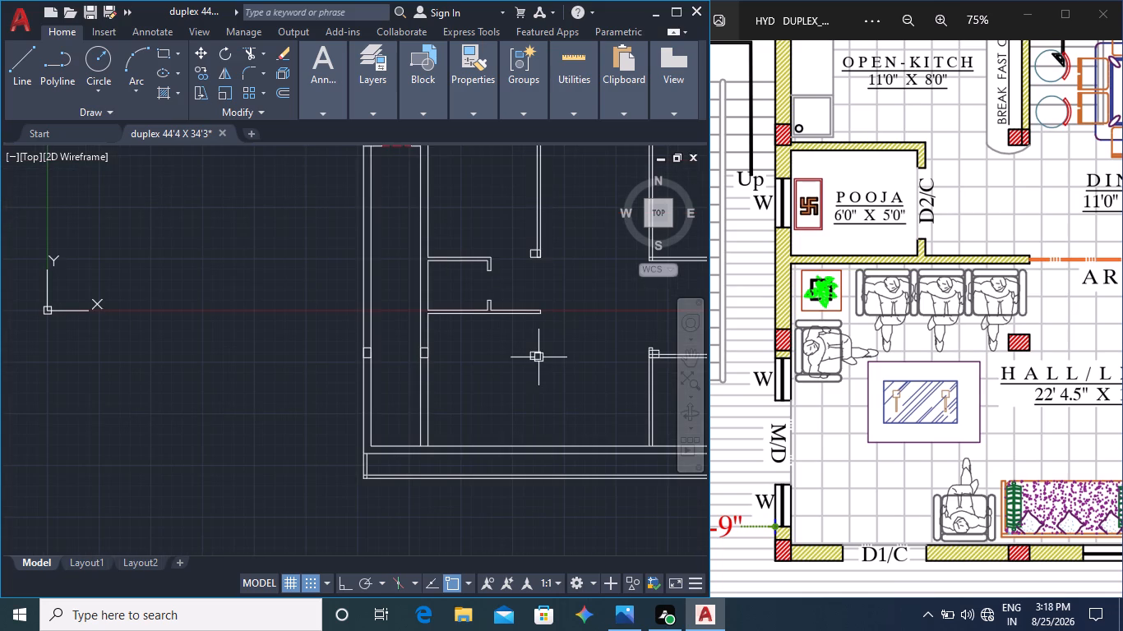
pyautogui.moveTo(559, 353); pyautogui.dragTo(270, 364, button='middle')
# Check the column layout around the dress and wash rooms in the reference, and select the hall–dress room corner column.
pyautogui.middleClick(815, 349)
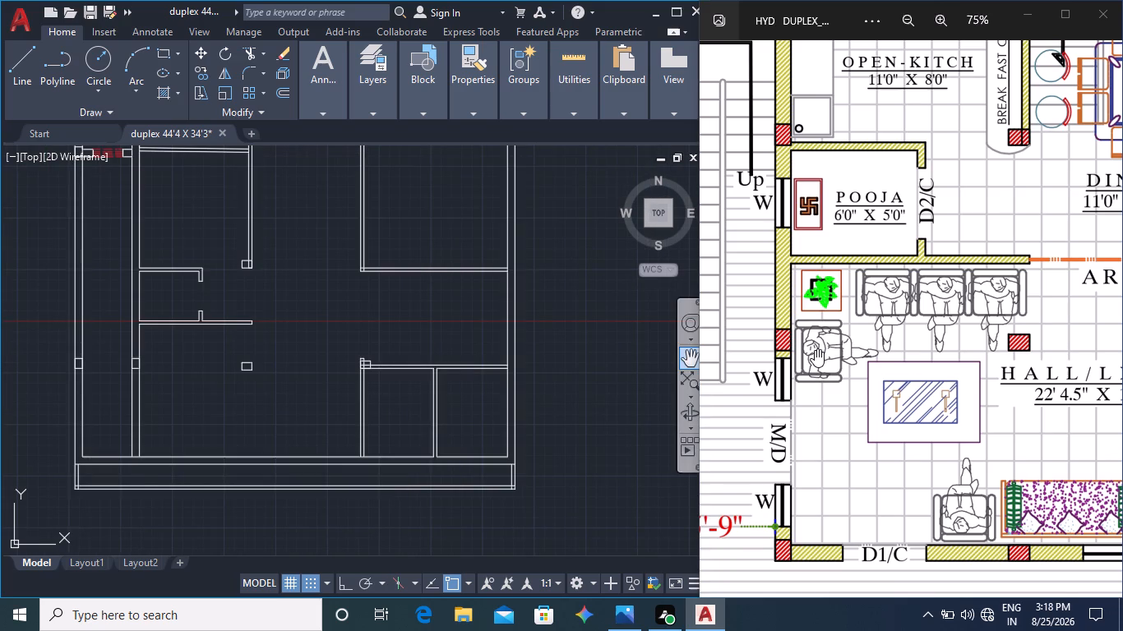
pyautogui.moveTo(796, 356); pyautogui.dragTo(681, 379, button='middle')
pyautogui.moveTo(805, 353); pyautogui.dragTo(622, 343, button='middle')
pyautogui.moveTo(810, 352); pyautogui.dragTo(630, 330, button='middle')
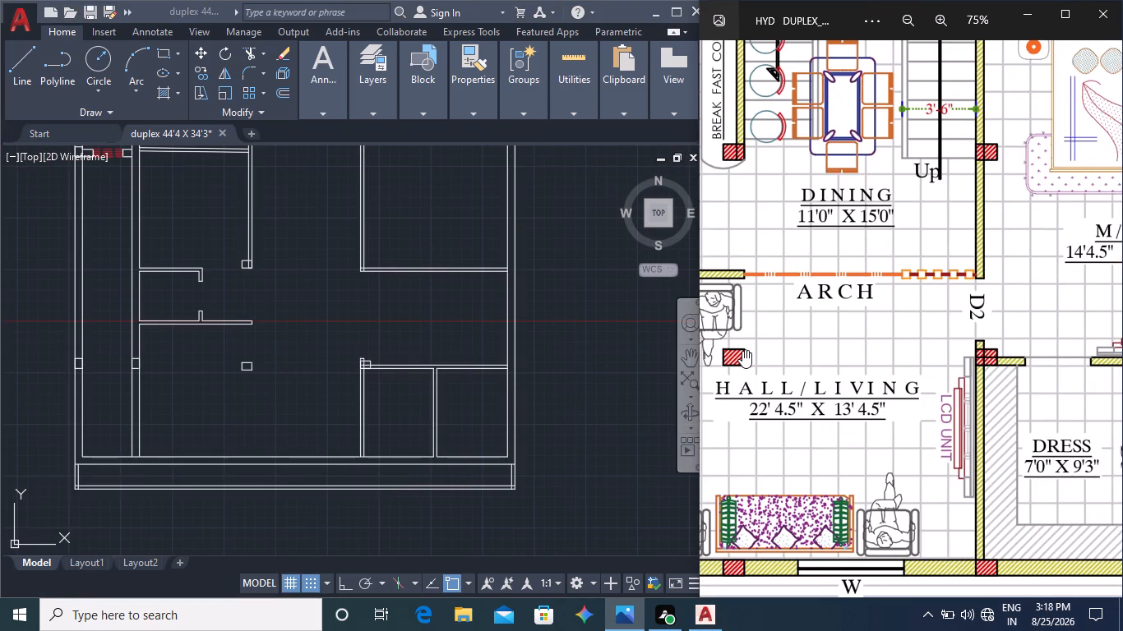
pyautogui.moveTo(795, 330); pyautogui.dragTo(742, 322, button='middle')
pyautogui.scroll(2, 397, 379)
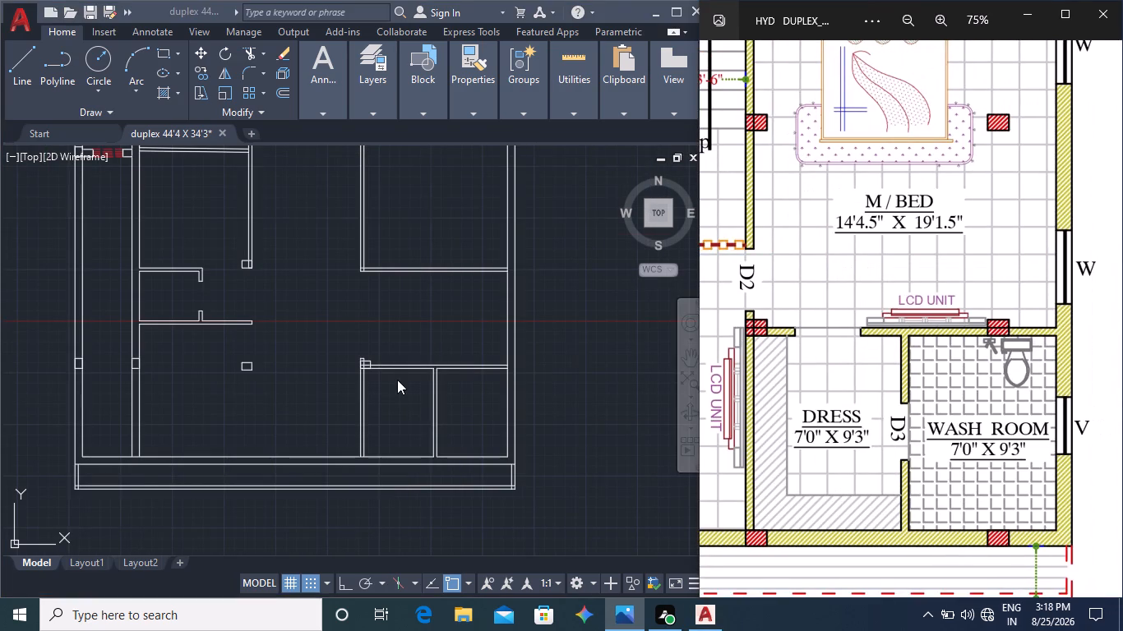
pyautogui.click(327, 339)
pyautogui.click(327, 338)
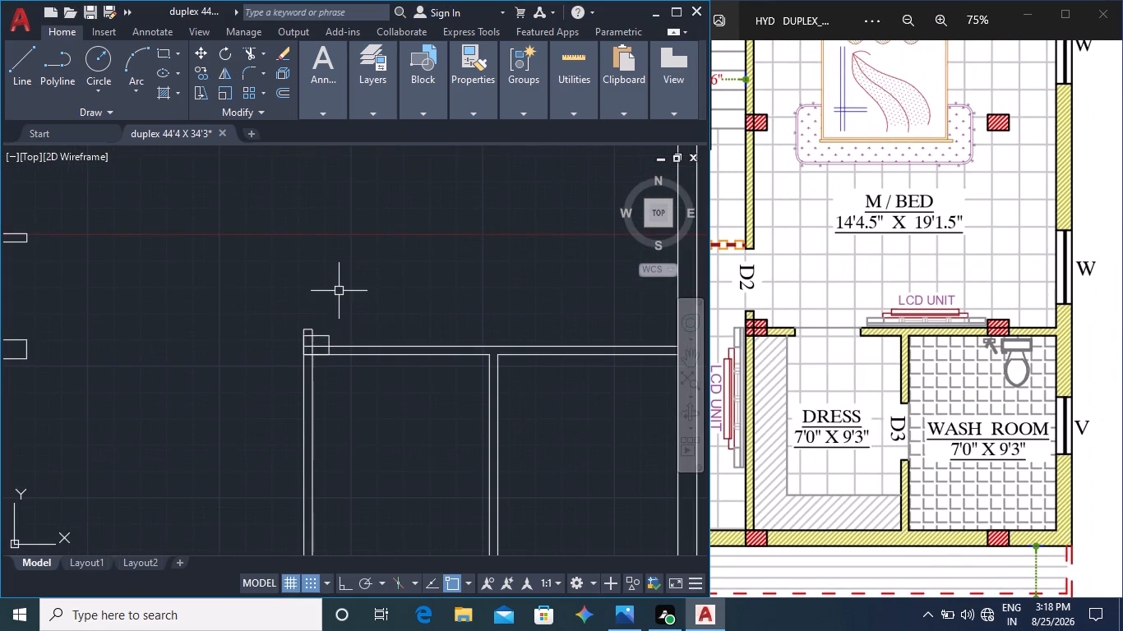
pyautogui.click(328, 336)
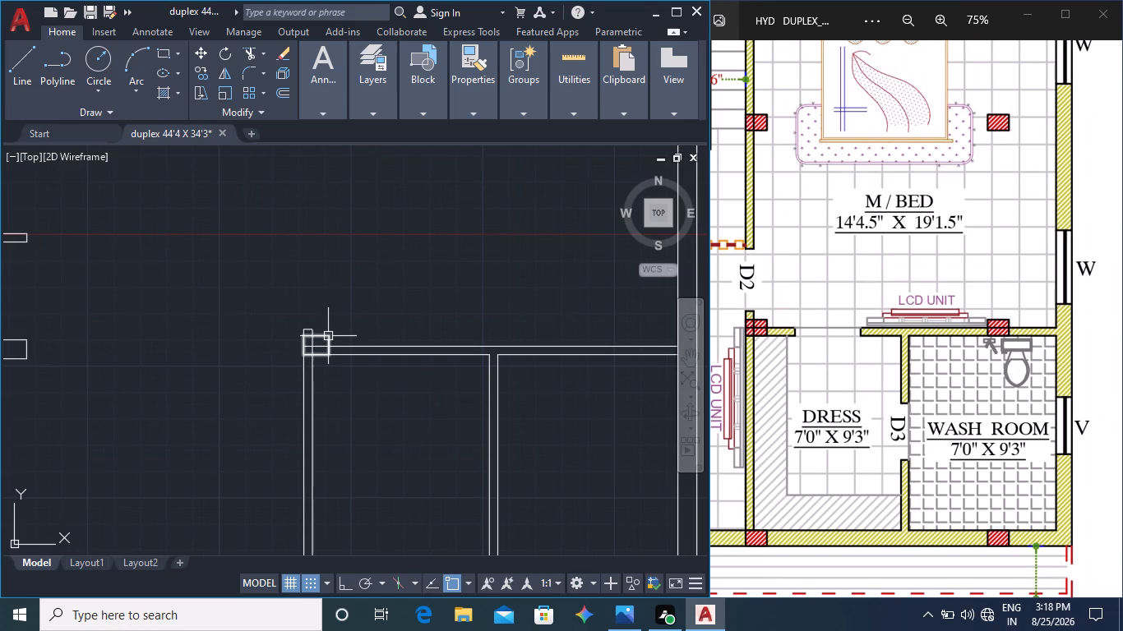
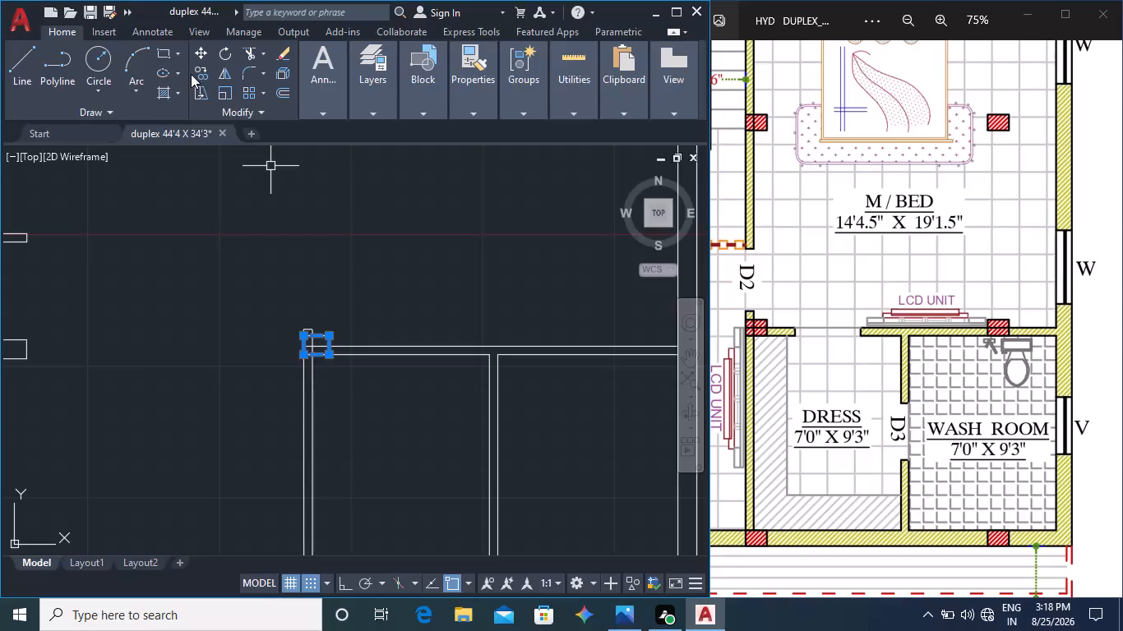
# Copy the hall–dress room corner column 10' to the right along the wall above the dress and wash rooms.
pyautogui.click(329, 354)
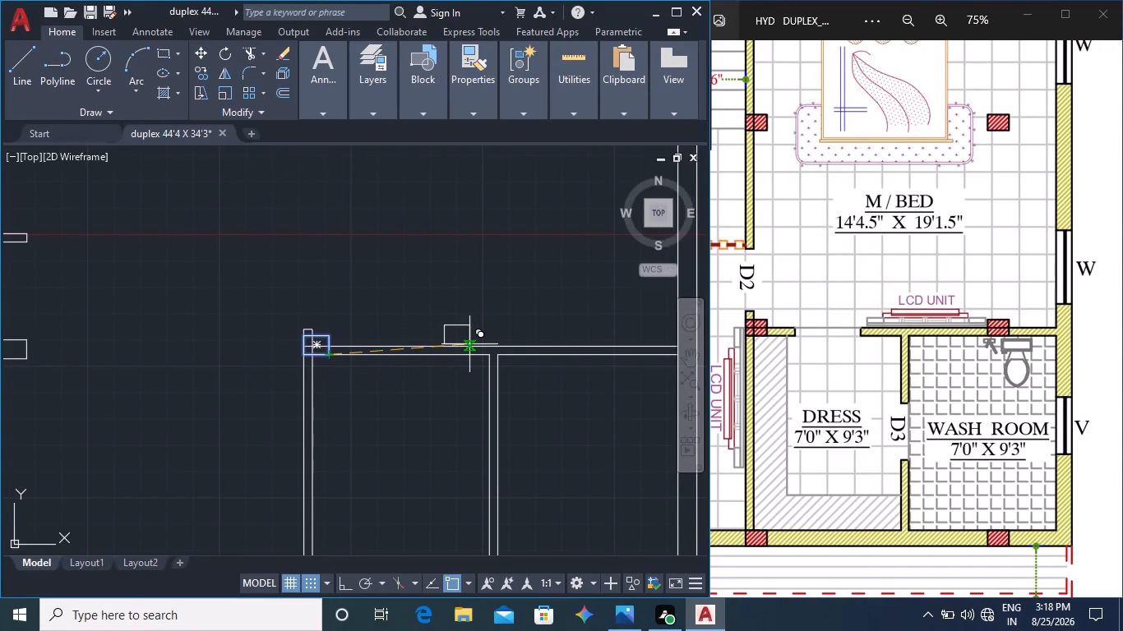
pyautogui.moveTo(469, 344); pyautogui.dragTo(243, 335, button='middle')
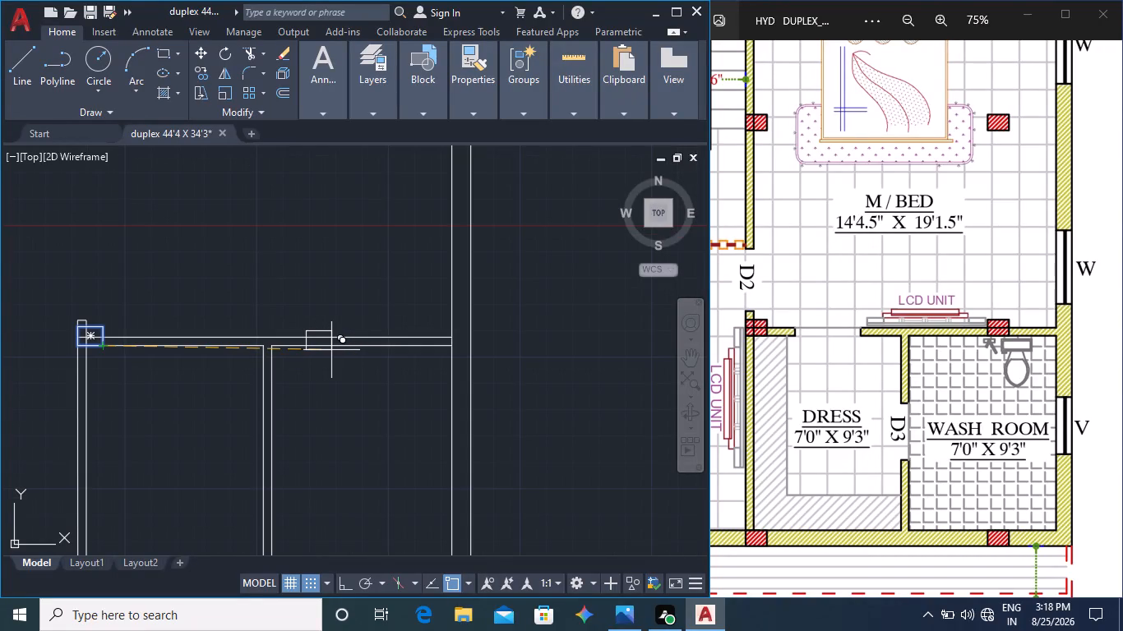
pyautogui.press('1')
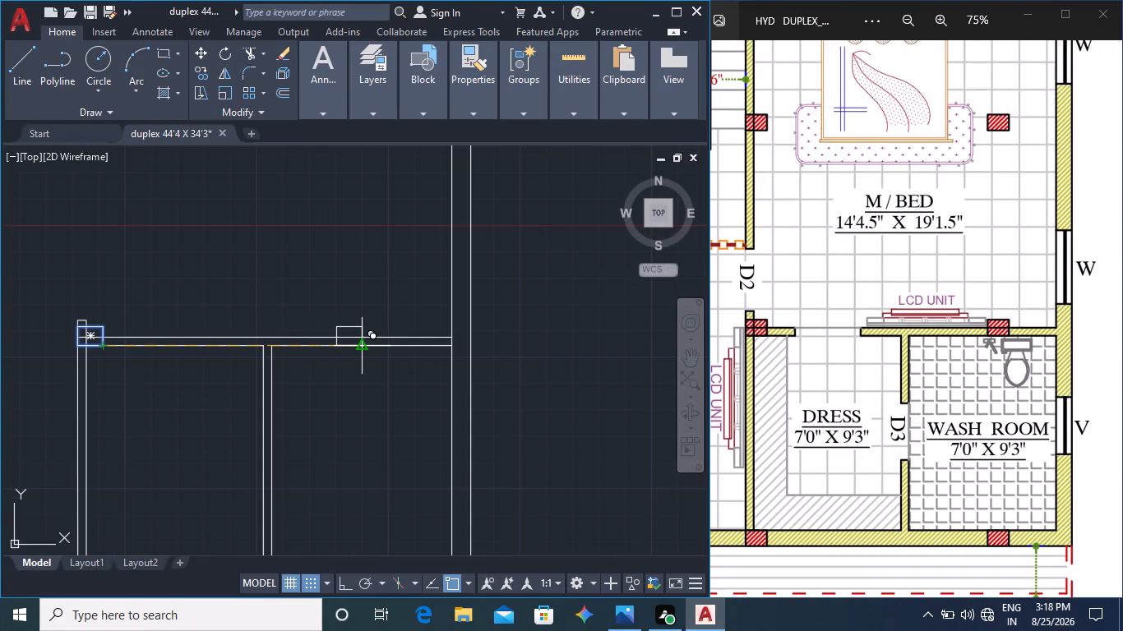
pyautogui.press('0')
pyautogui.press("'")
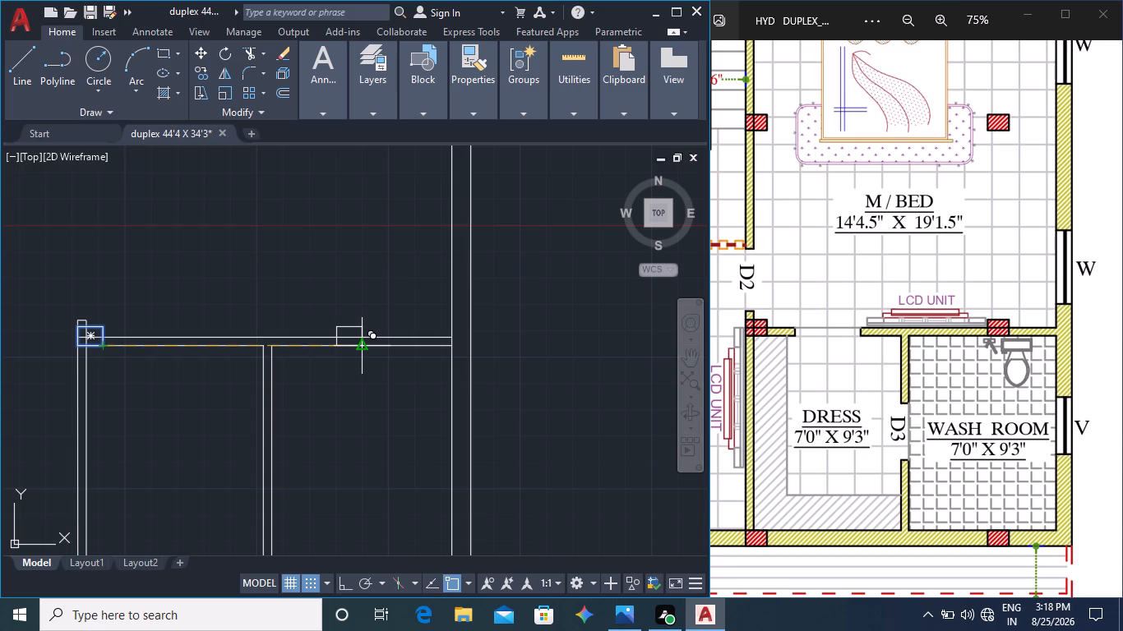
pyautogui.press('Return')
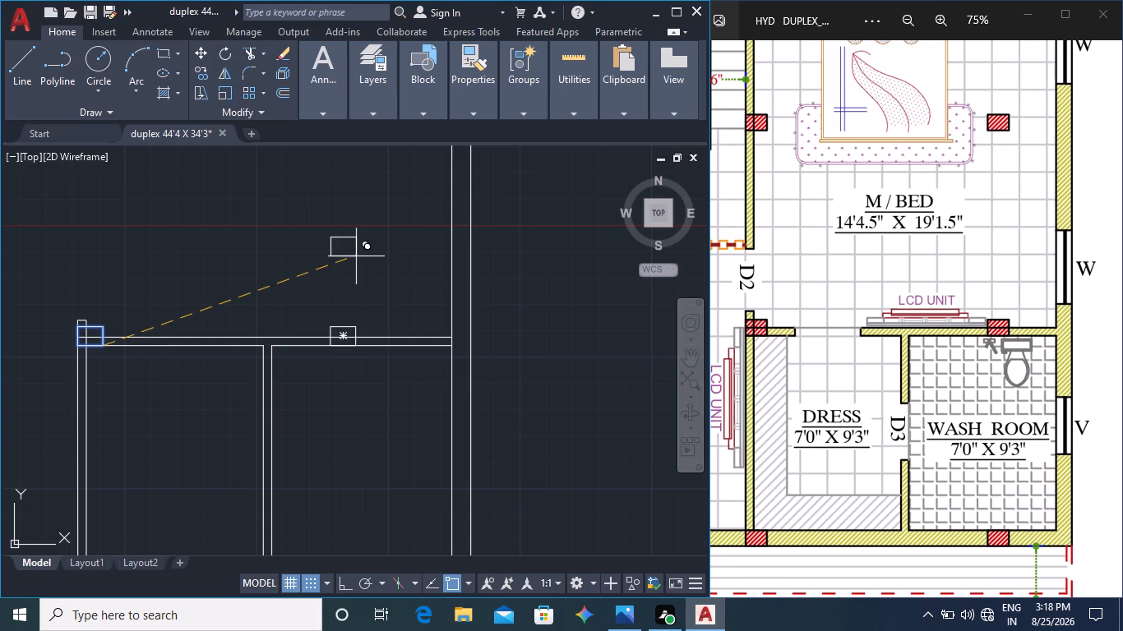
pyautogui.press('Escape')
# Move the copied column above the wash room 1' further right along the wall.
pyautogui.click(347, 327)
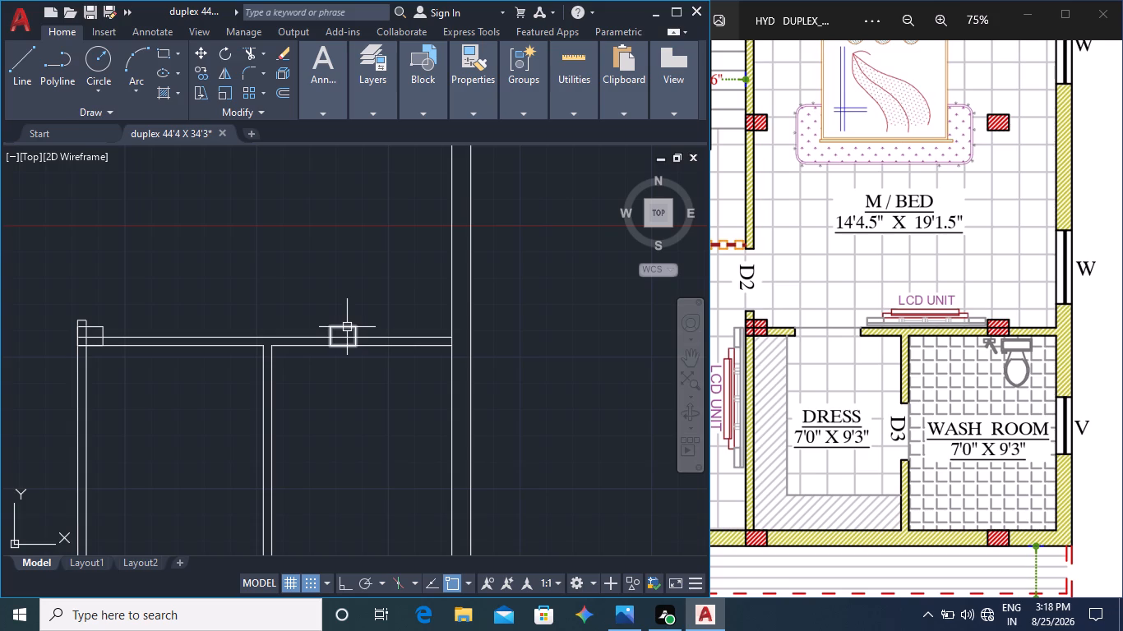
pyautogui.click(201, 56)
pyautogui.click(356, 345)
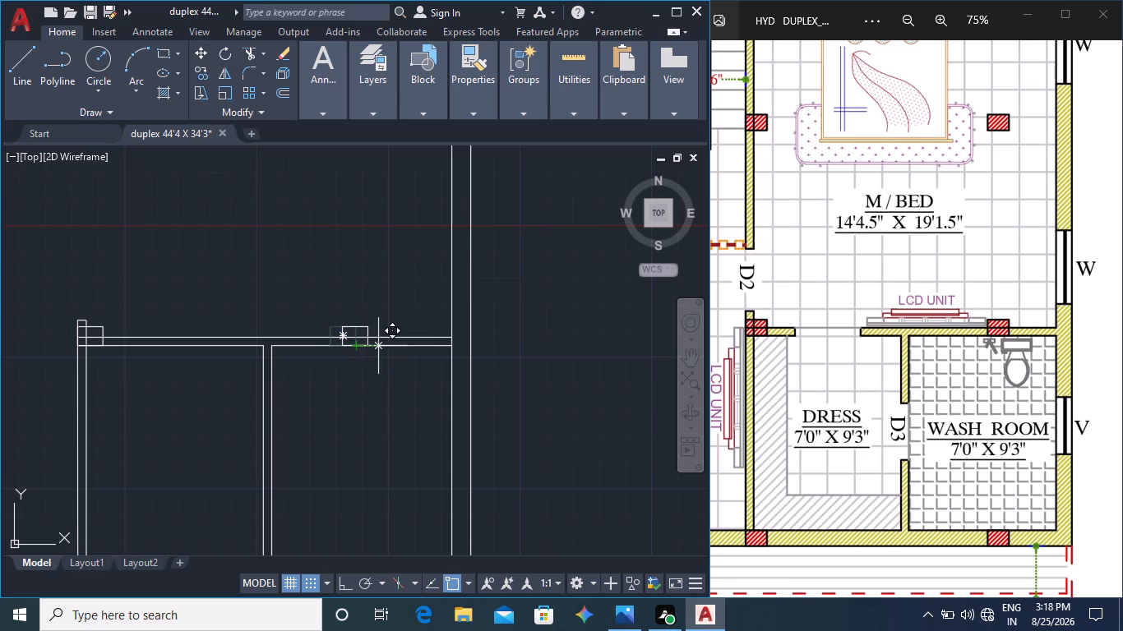
pyautogui.press('1')
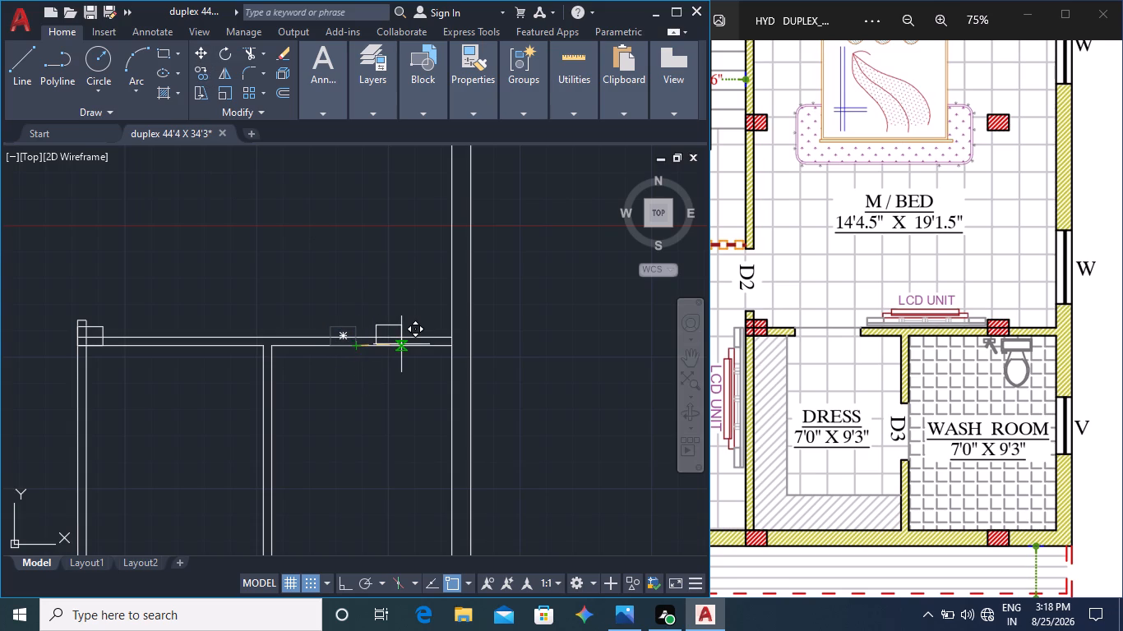
pyautogui.press("'")
pyautogui.press('Return')
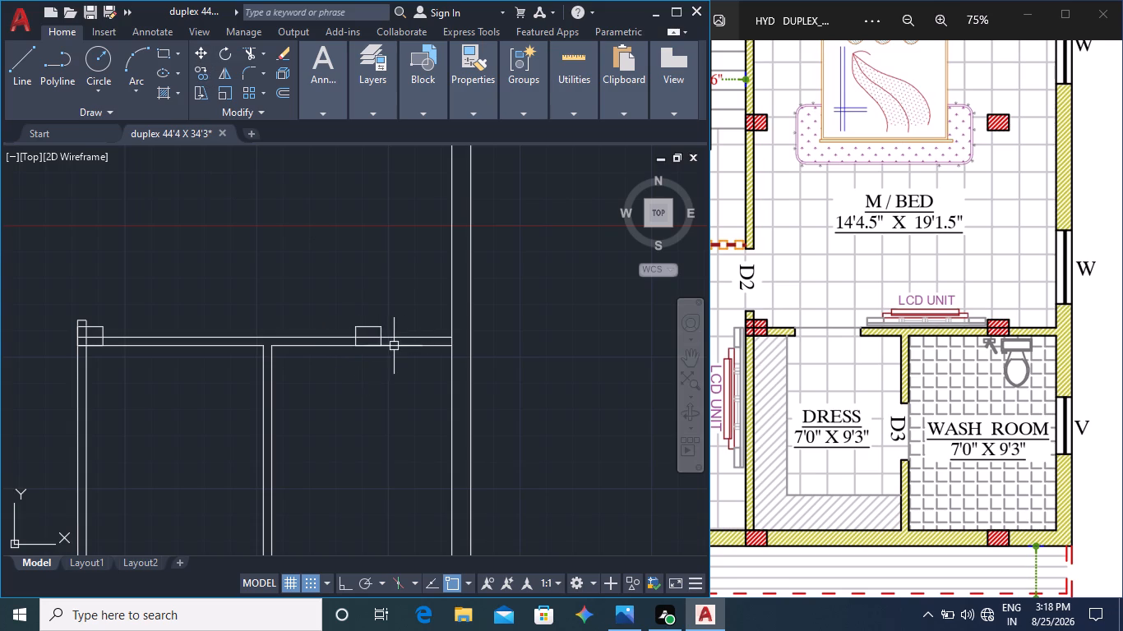
# Move the wash room wall column another 1' to the right along the wall.
pyautogui.click(380, 334)
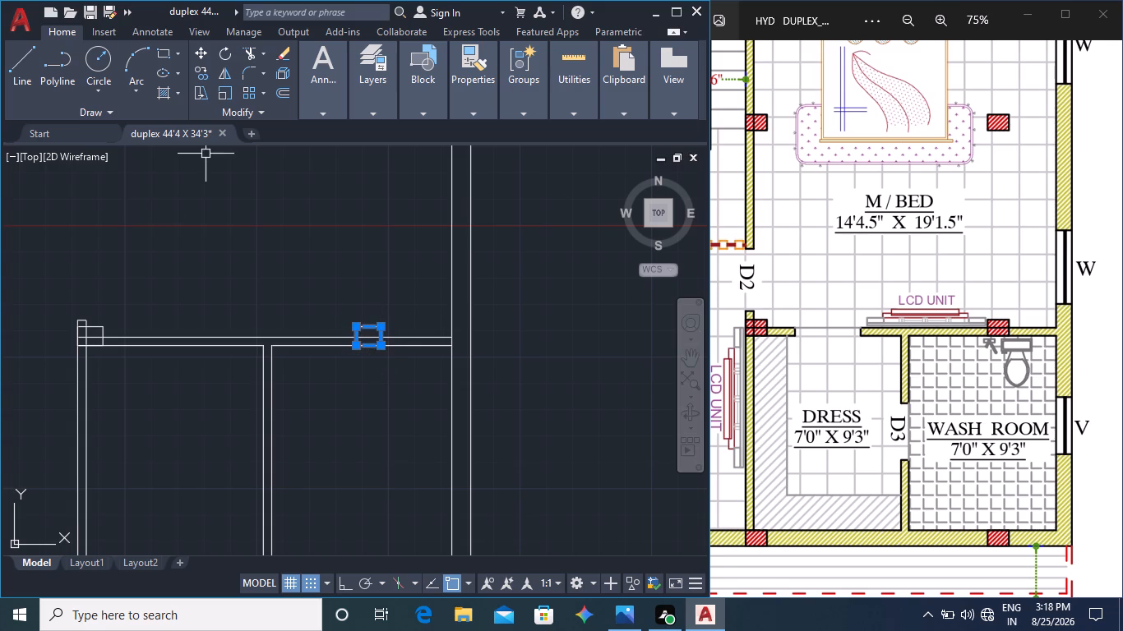
pyautogui.click(196, 53)
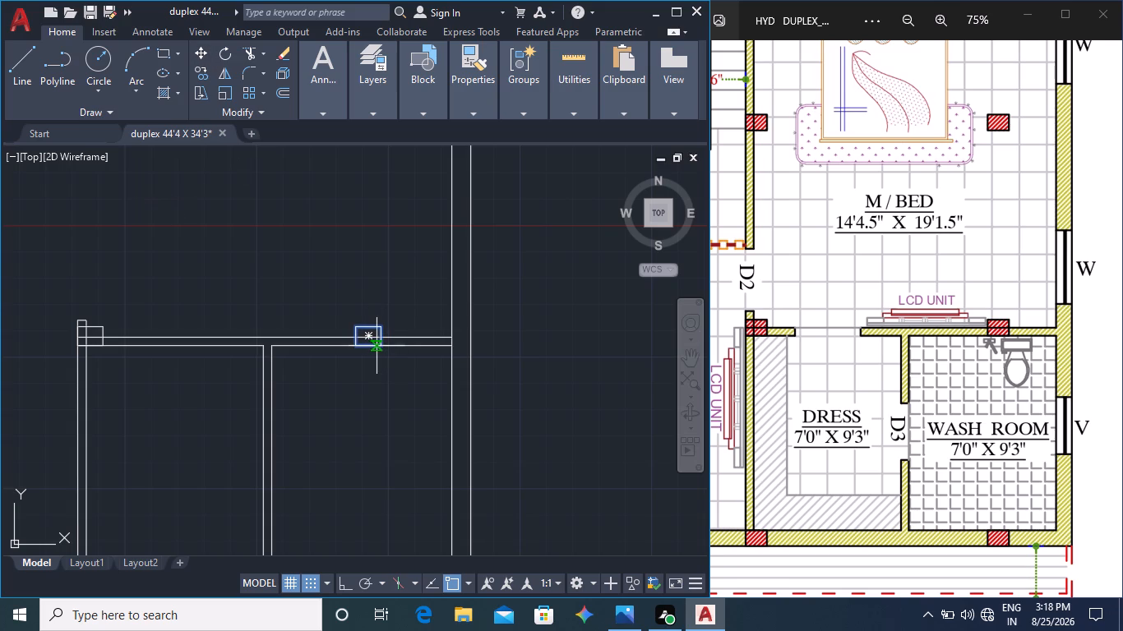
pyautogui.click(380, 346)
pyautogui.press('1')
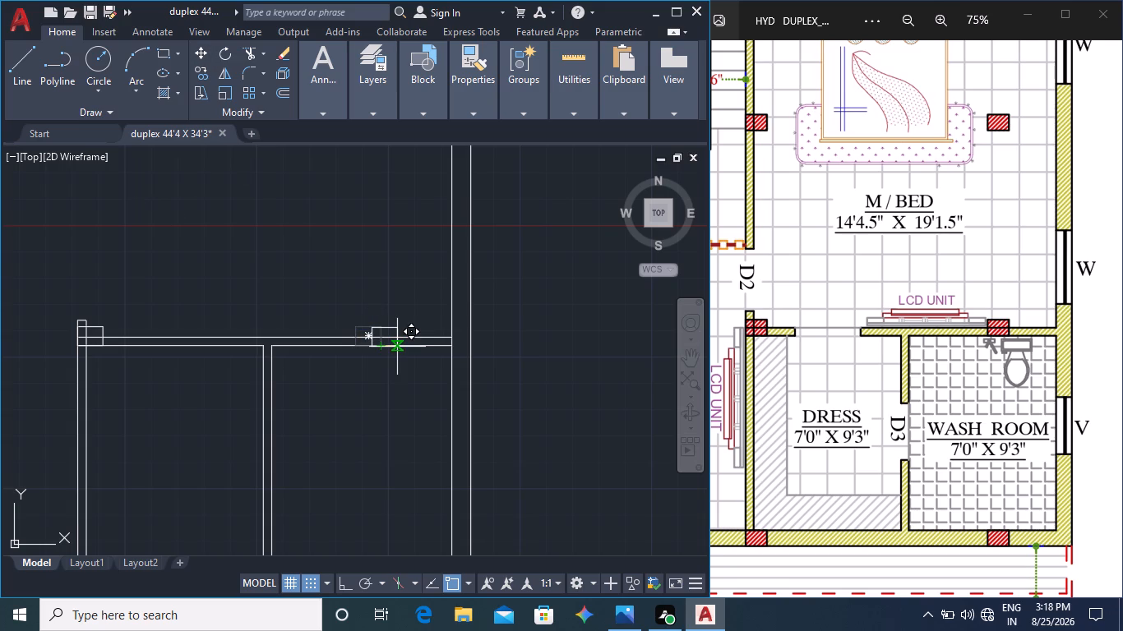
pyautogui.press("'")
pyautogui.press('Return')
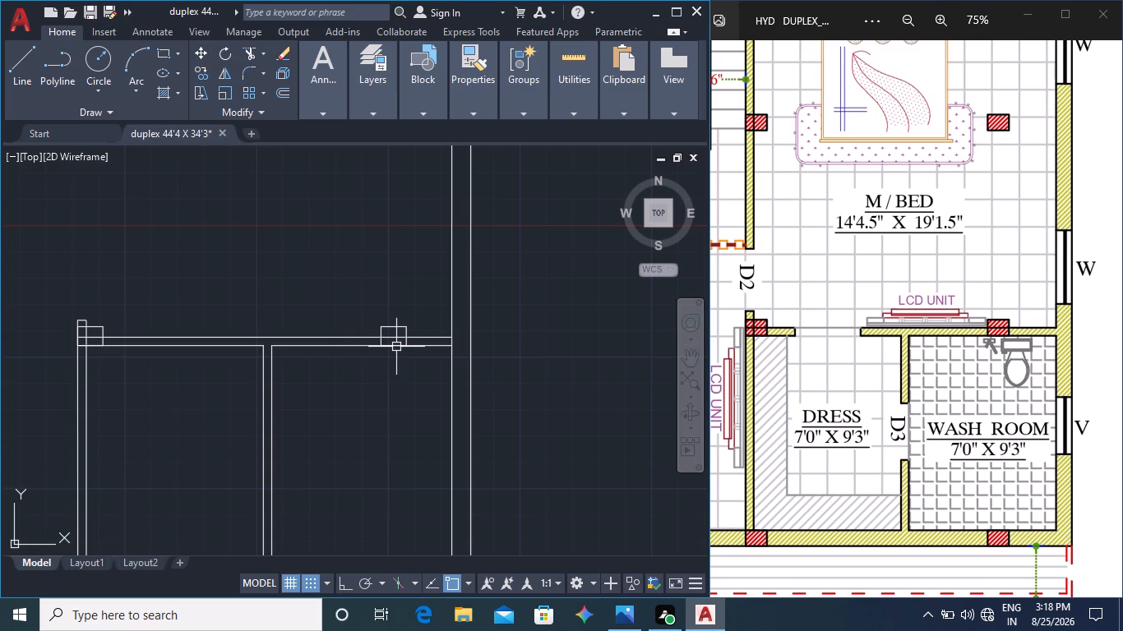
pyautogui.press('Escape')
# Compare the drawing's column layout around the dining area and M/Bed room with the reference plan.
pyautogui.scroll(-1, 419, 311)
pyautogui.moveTo(419, 315); pyautogui.dragTo(425, 417, button='middle')
pyautogui.moveTo(407, 392); pyautogui.dragTo(410, 444, button='middle')
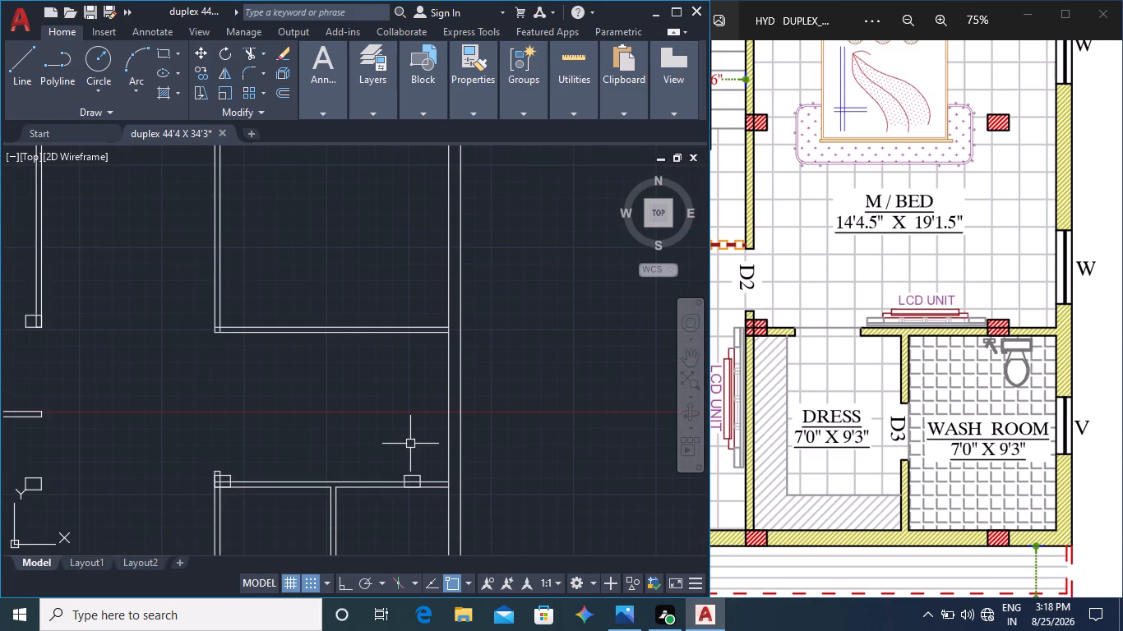
pyautogui.scroll(-1, 410, 438)
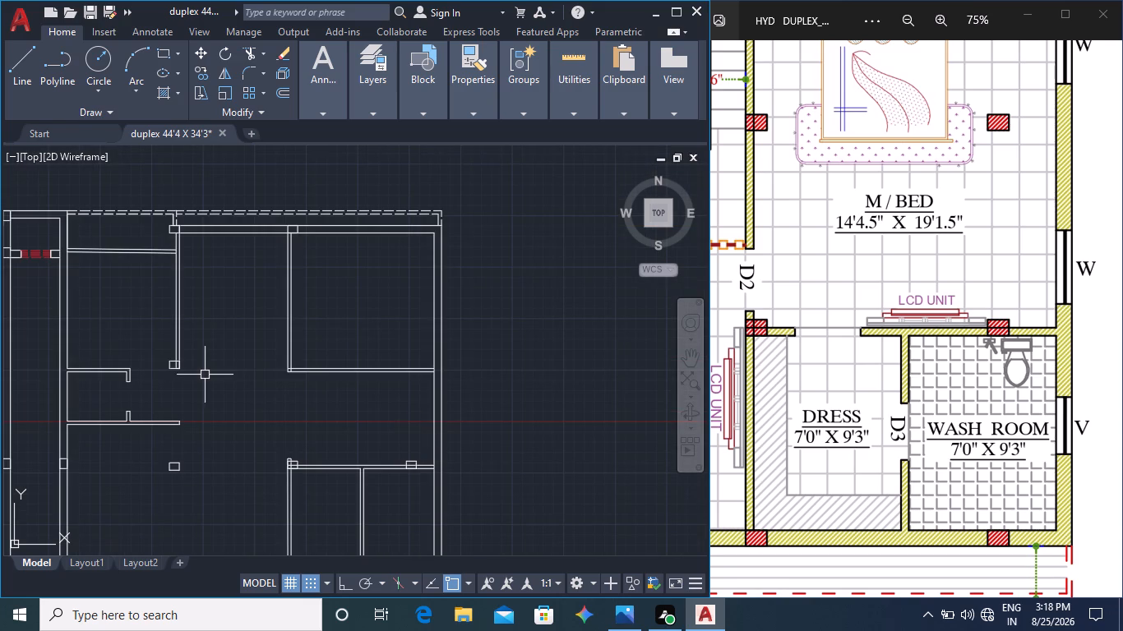
pyautogui.moveTo(797, 242); pyautogui.dragTo(814, 323, button='middle')
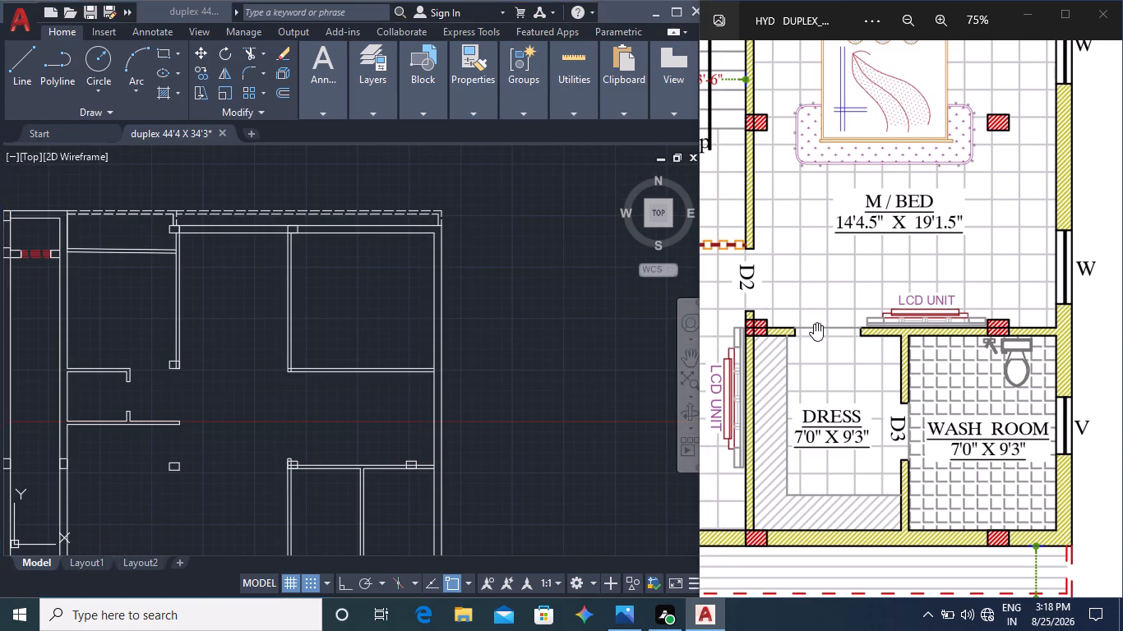
pyautogui.moveTo(814, 323); pyautogui.dragTo(814, 325, button='middle')
pyautogui.moveTo(791, 290); pyautogui.dragTo(809, 356, button='middle')
pyautogui.scroll(-4, 795, 318)
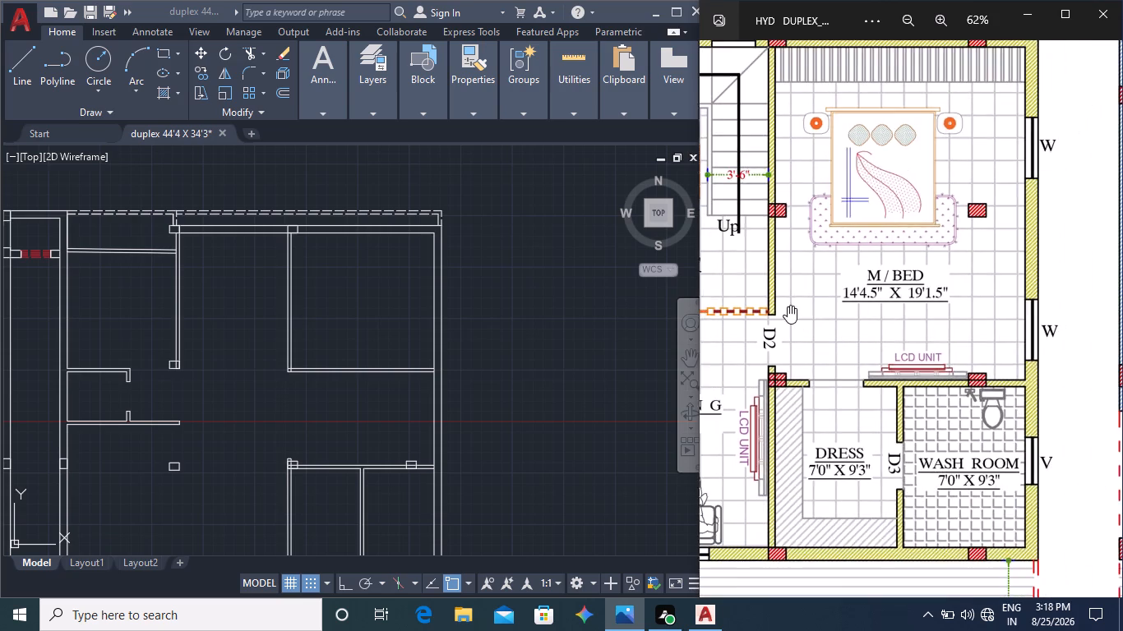
pyautogui.scroll(-2, 810, 311)
pyautogui.moveTo(760, 317); pyautogui.dragTo(812, 325, button='middle')
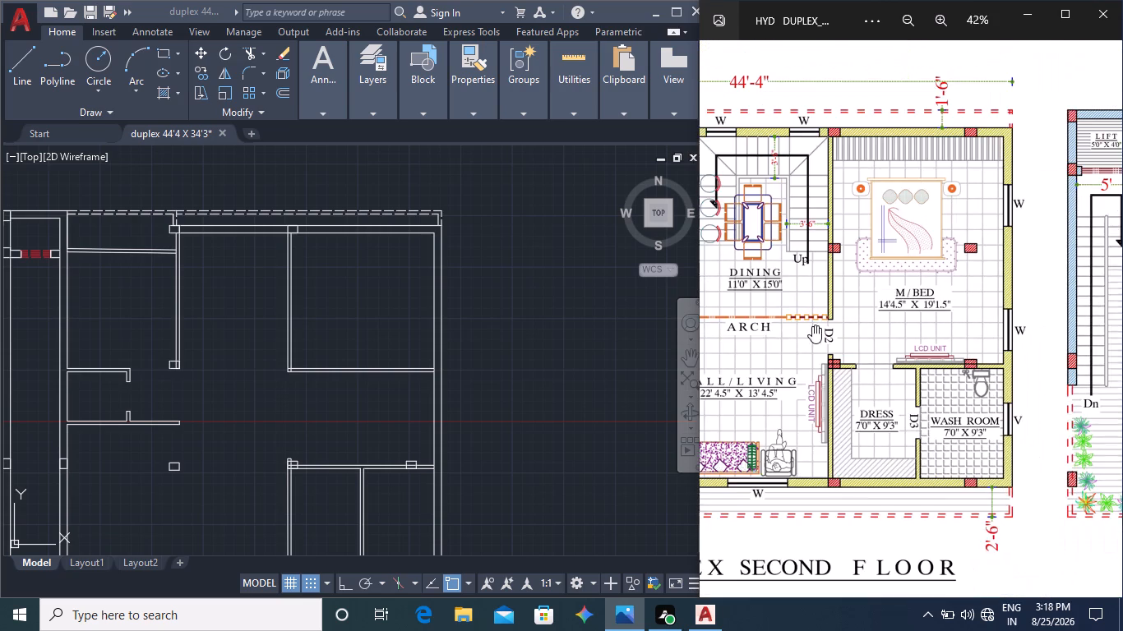
pyautogui.moveTo(783, 334); pyautogui.dragTo(899, 342, button='middle')
pyautogui.moveTo(831, 278); pyautogui.dragTo(812, 335, button='middle')
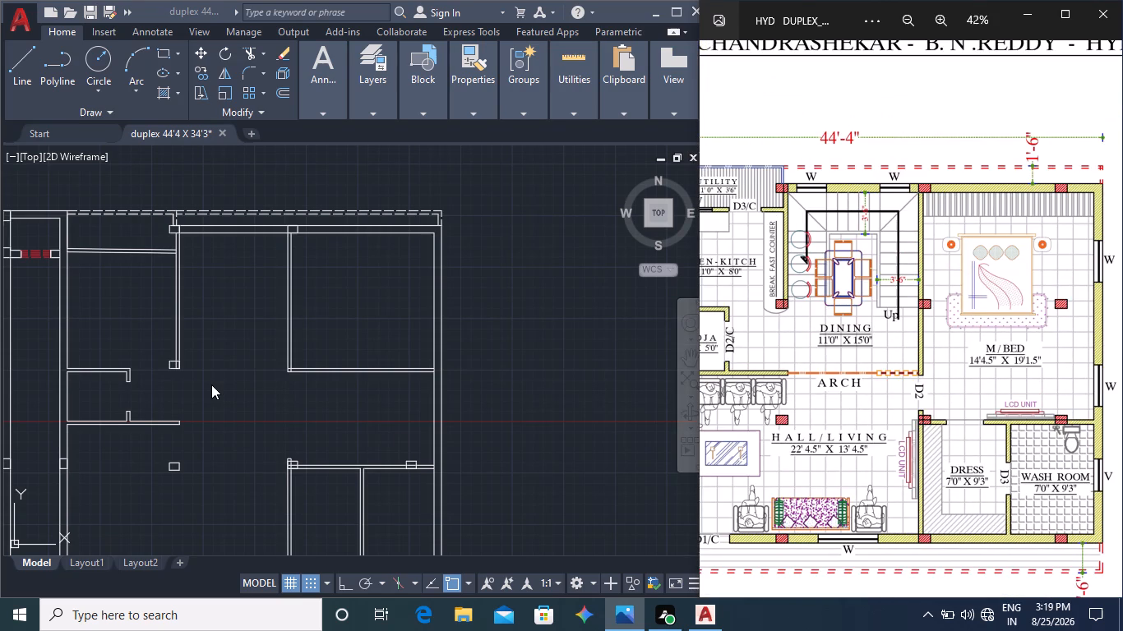
# Copy the column at the kitchen–dining wall's lower end straight across, with Ortho on, to the dining–M/Bed wall above the hall–dress room column.
pyautogui.scroll(3, 208, 373)
pyautogui.click(58, 329)
pyautogui.click(53, 331)
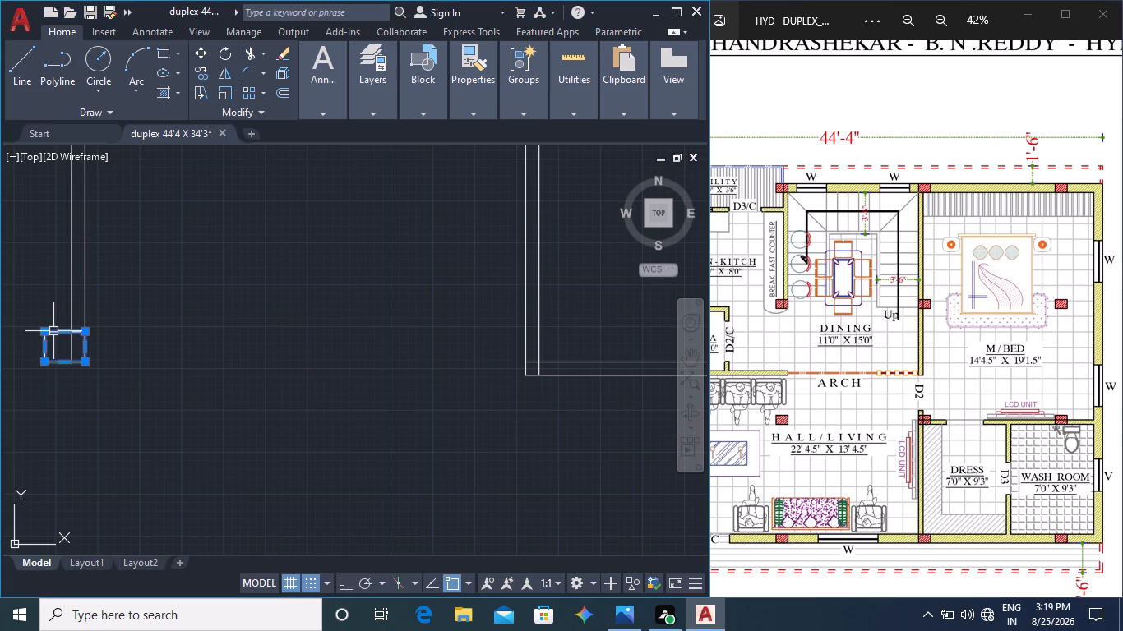
pyautogui.click(205, 69)
pyautogui.click(85, 362)
pyautogui.moveTo(485, 357); pyautogui.dragTo(358, 343, button='middle')
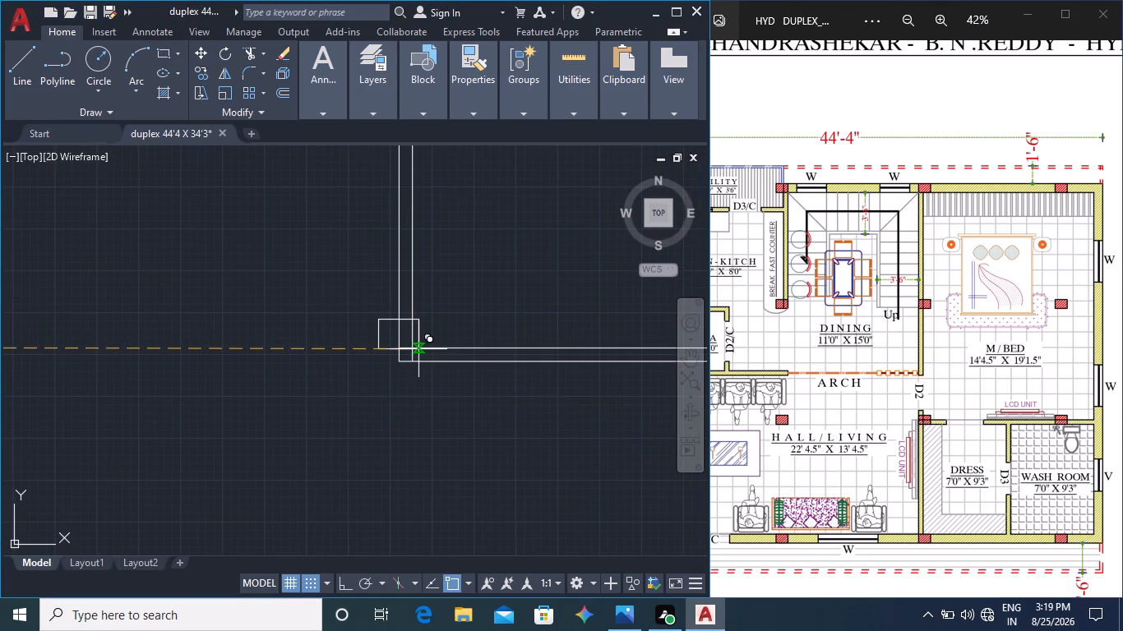
pyautogui.moveTo(440, 392); pyautogui.dragTo(443, 300, button='middle')
pyautogui.scroll(-2, 444, 307)
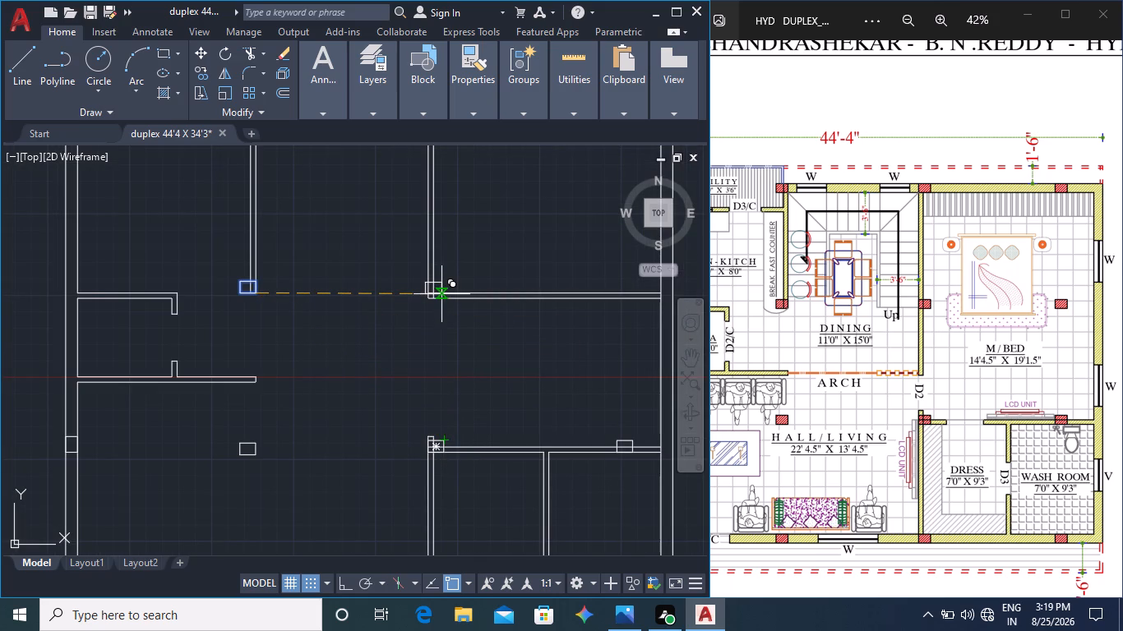
pyautogui.press('F7')
pyautogui.press('F7')
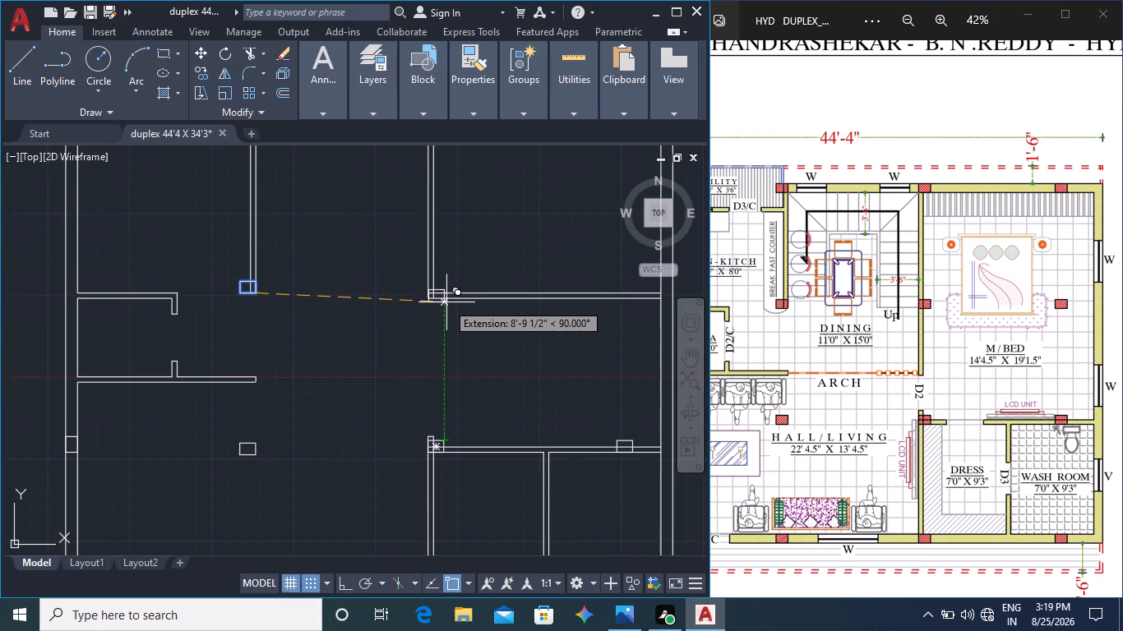
pyautogui.press('F8')
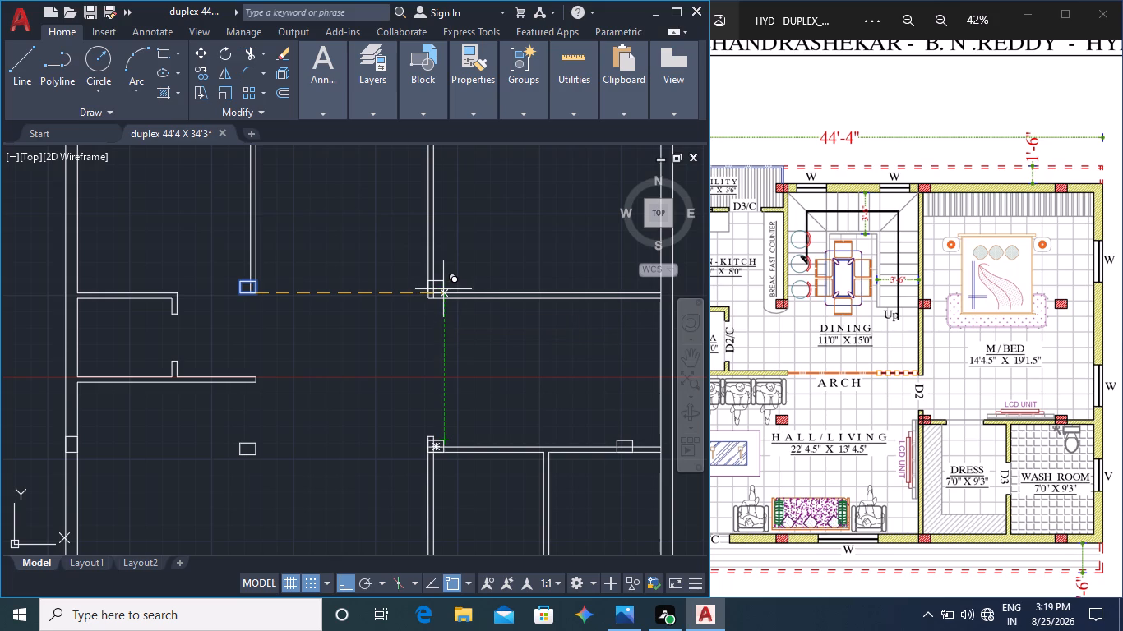
pyautogui.click(443, 283)
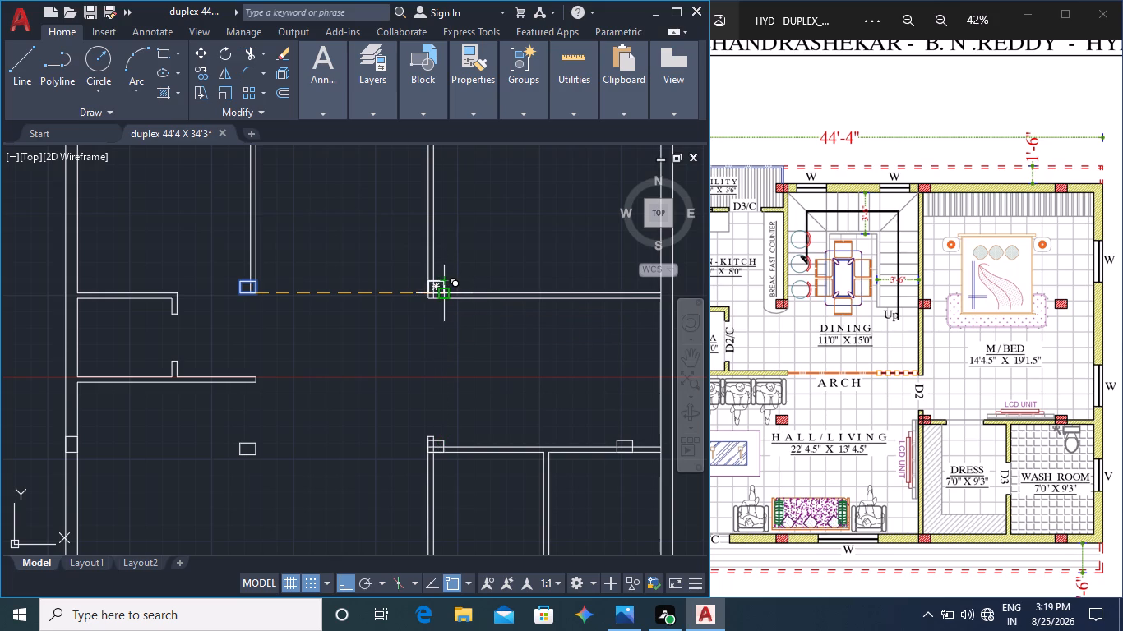
# Place another copy in the M/Bed room, level with the source column and vertically aligned with the wash room wall column.
pyautogui.moveTo(543, 337); pyautogui.dragTo(469, 351, button='middle')
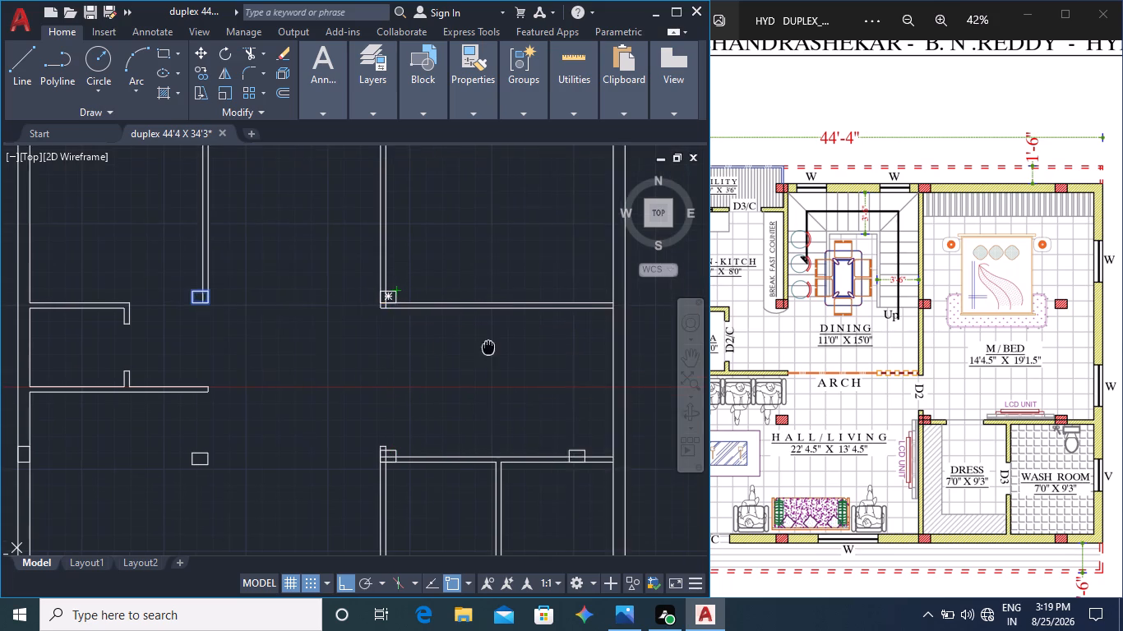
pyautogui.moveTo(469, 351); pyautogui.dragTo(441, 357, button='middle')
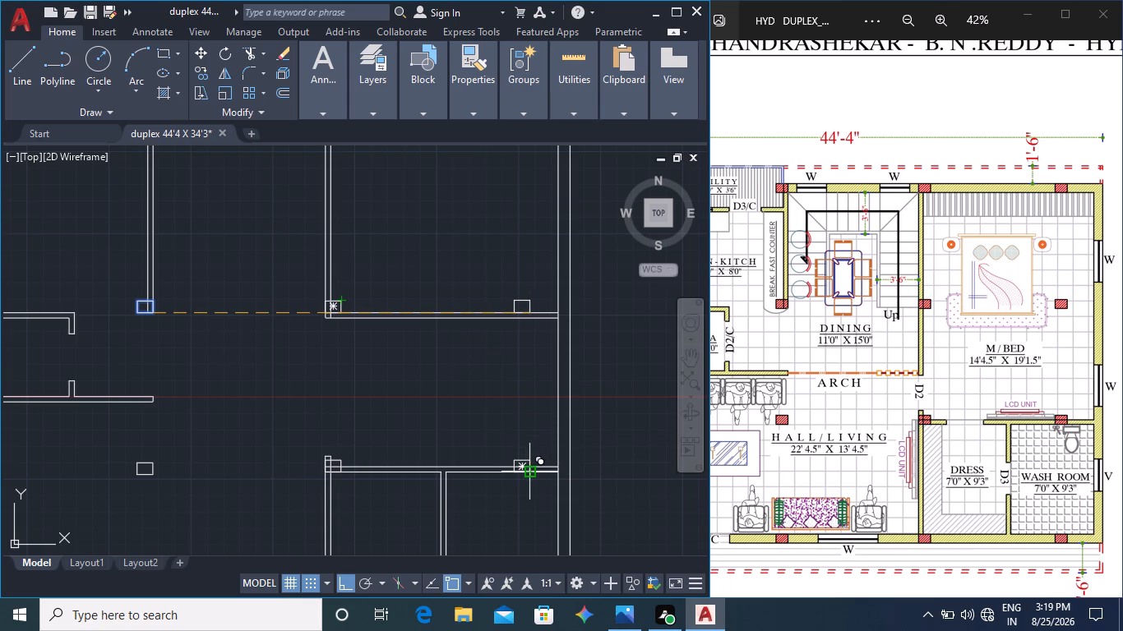
pyautogui.click(530, 301)
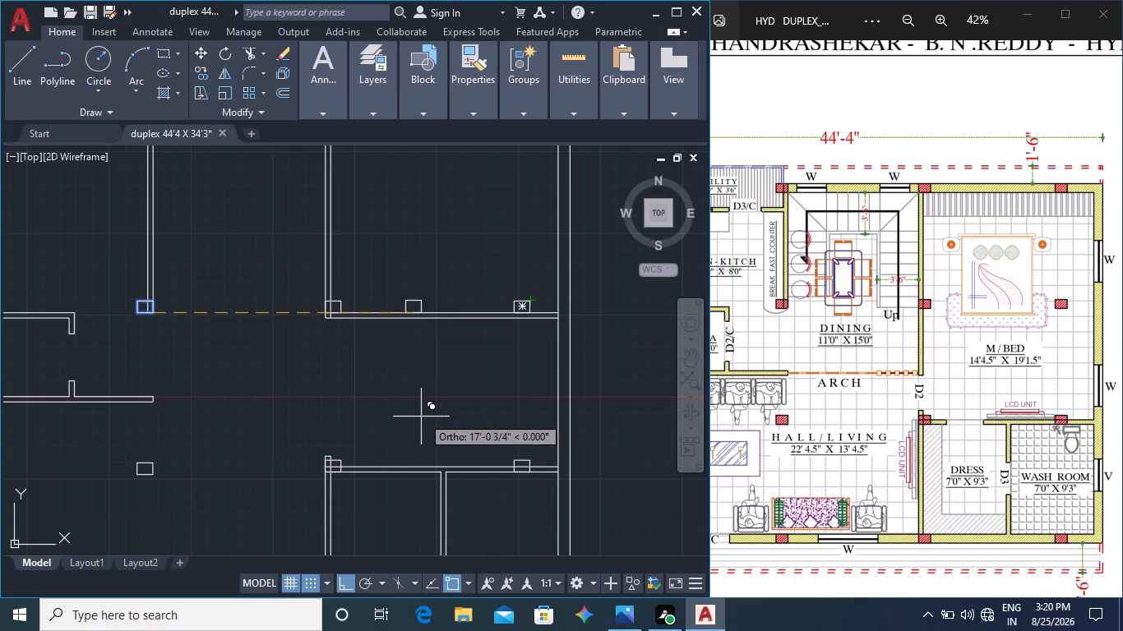
# Place a third copy, with Ortho off, on the M/Bed room's top exterior wall in line with the column below, and finish copying.
pyautogui.moveTo(483, 247); pyautogui.dragTo(483, 454, button='middle')
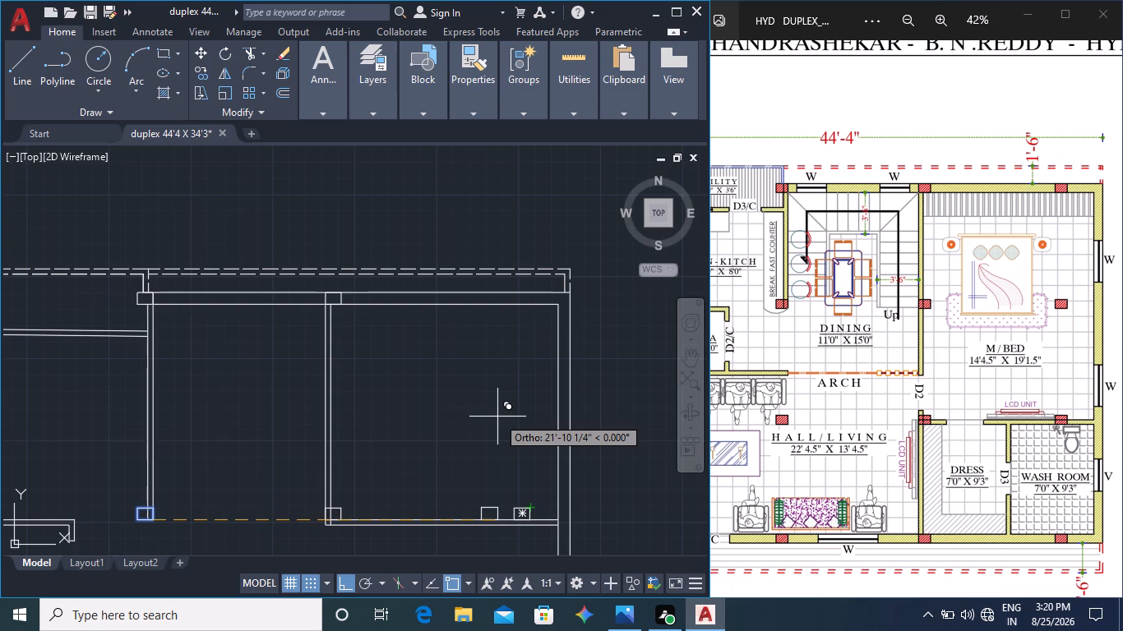
pyautogui.press('F8')
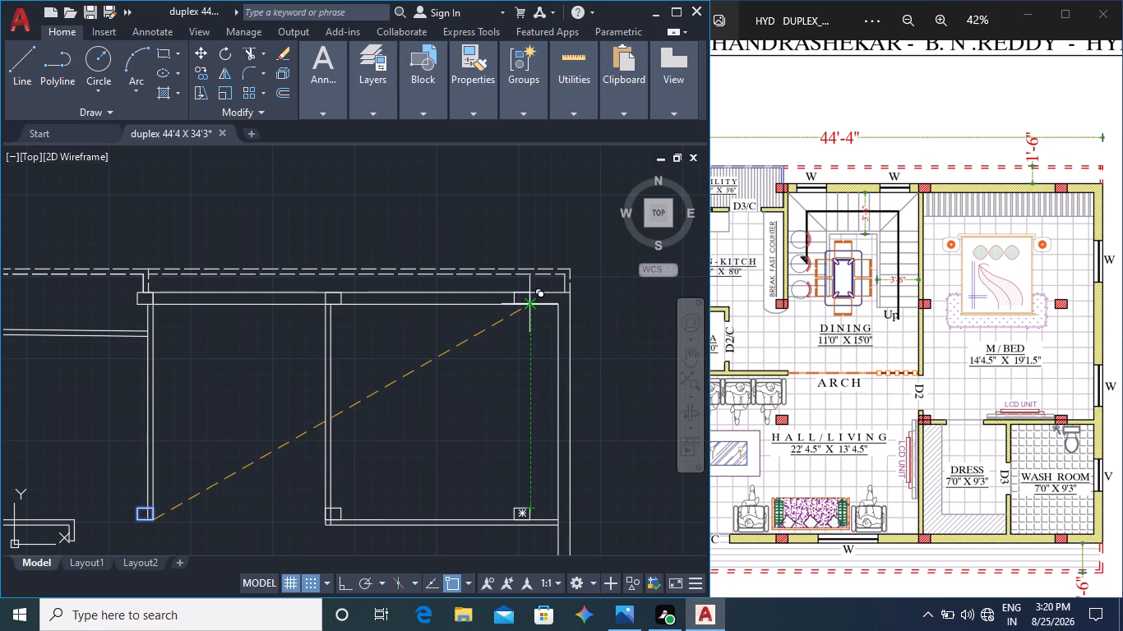
pyautogui.click(533, 306)
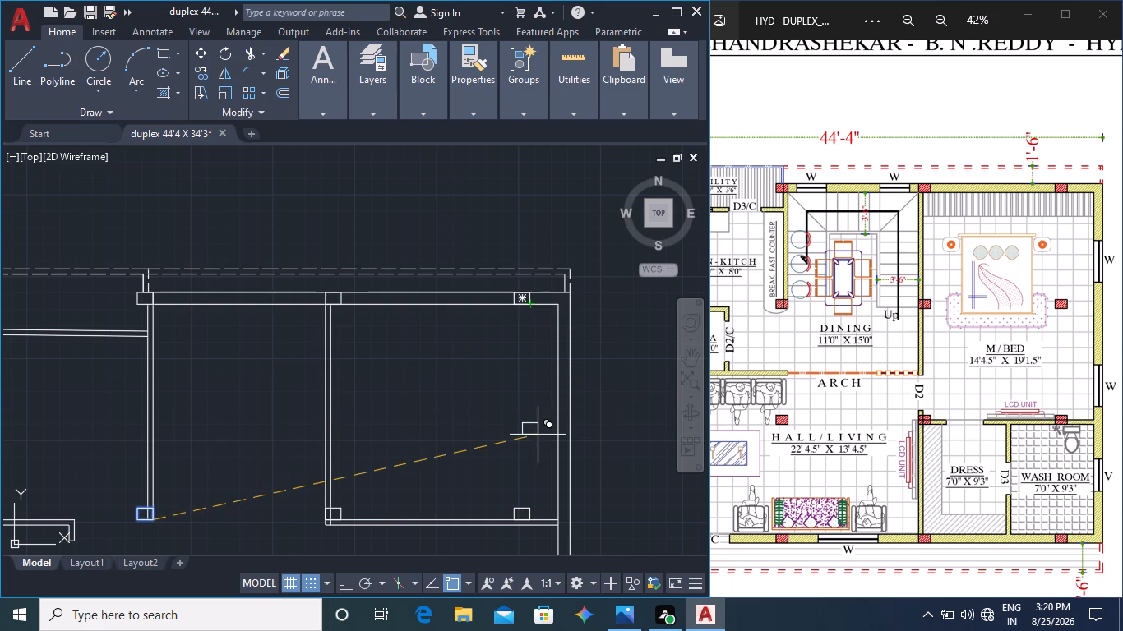
pyautogui.press('Escape')
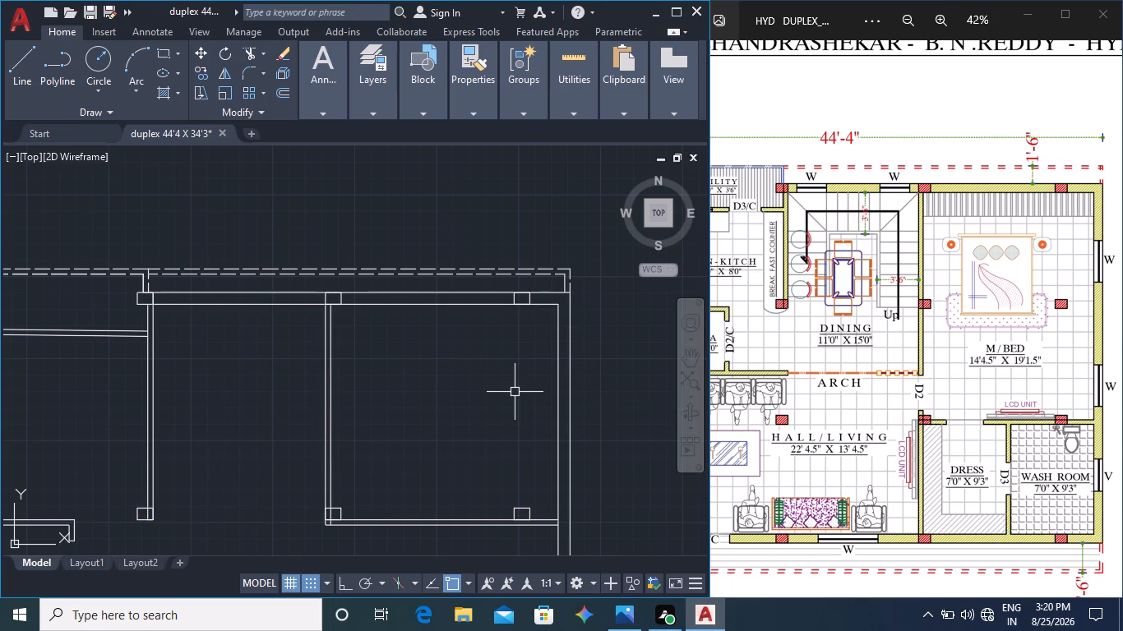
# Delete the two horizontal wall lines crossing the M/Bed room just below its middle row of columns.
pyautogui.moveTo(365, 524); pyautogui.dragTo(400, 441, button='middle')
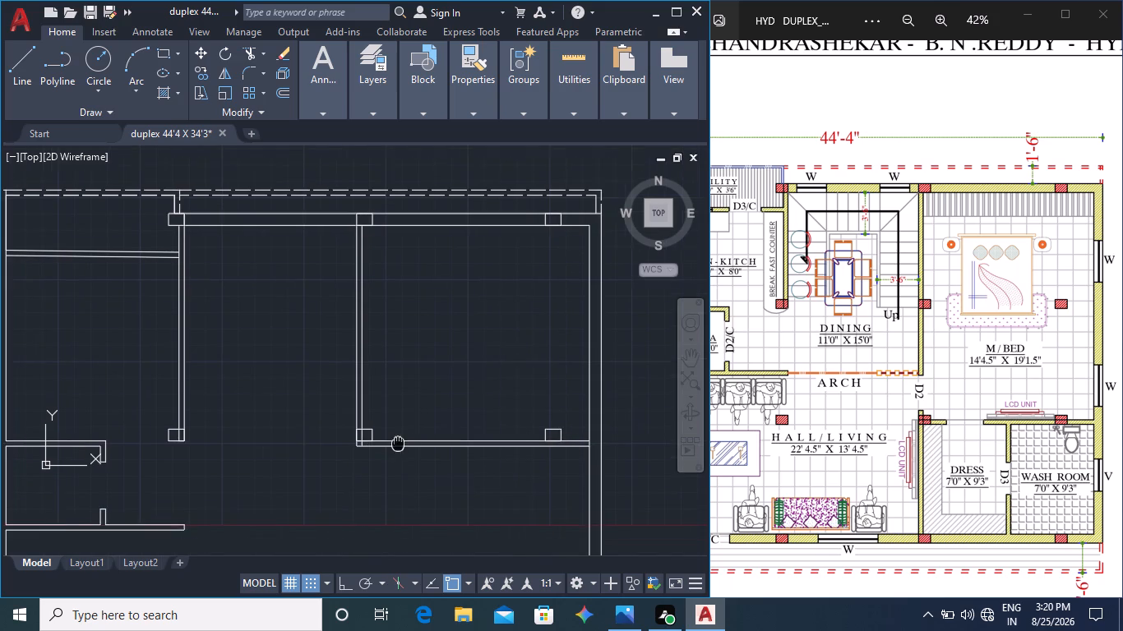
pyautogui.scroll(2, 377, 430)
pyautogui.moveTo(395, 442); pyautogui.dragTo(408, 387, button='middle')
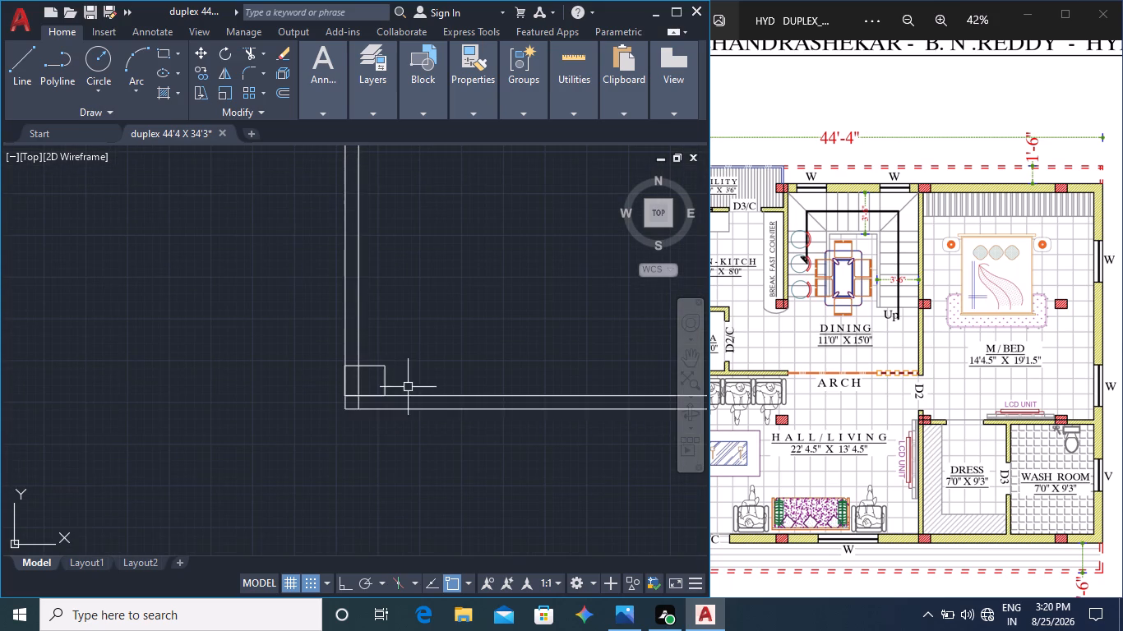
pyautogui.moveTo(439, 449); pyautogui.dragTo(422, 445, button='middle')
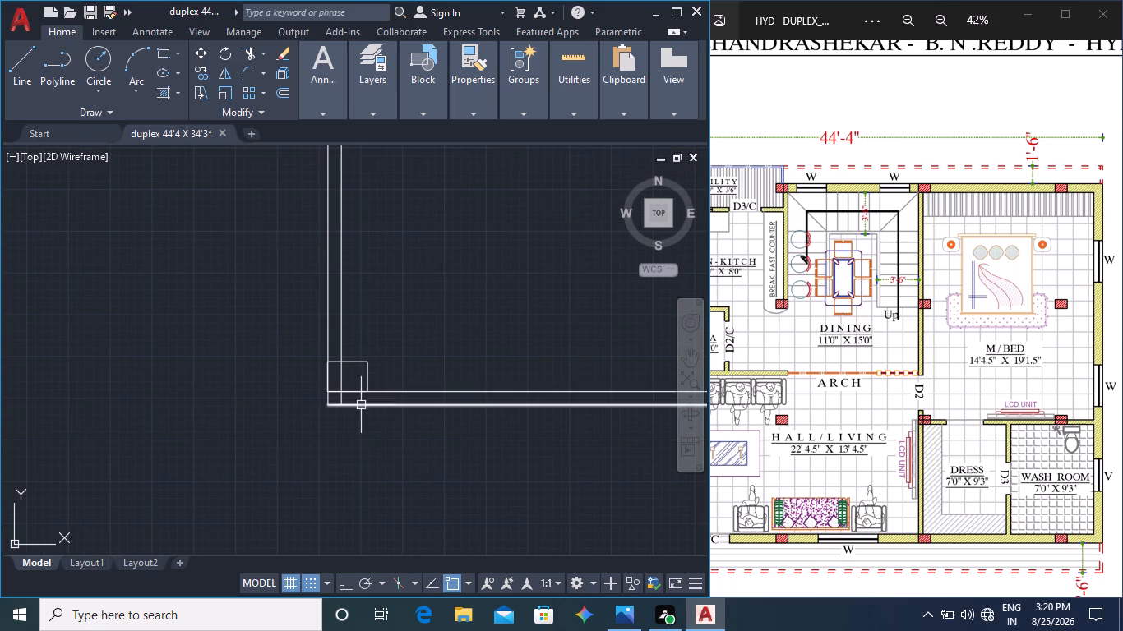
pyautogui.scroll(1, 362, 406)
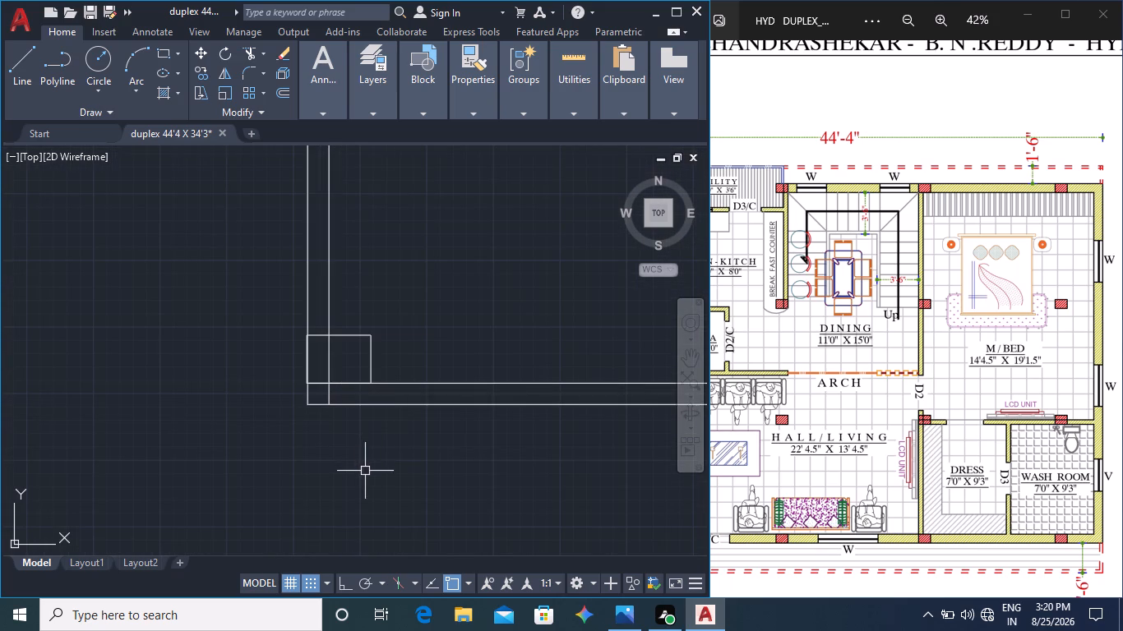
pyautogui.scroll(-2, 366, 472)
pyautogui.moveTo(415, 499); pyautogui.dragTo(384, 433, button='middle')
pyautogui.moveTo(402, 457); pyautogui.dragTo(391, 426, button='middle')
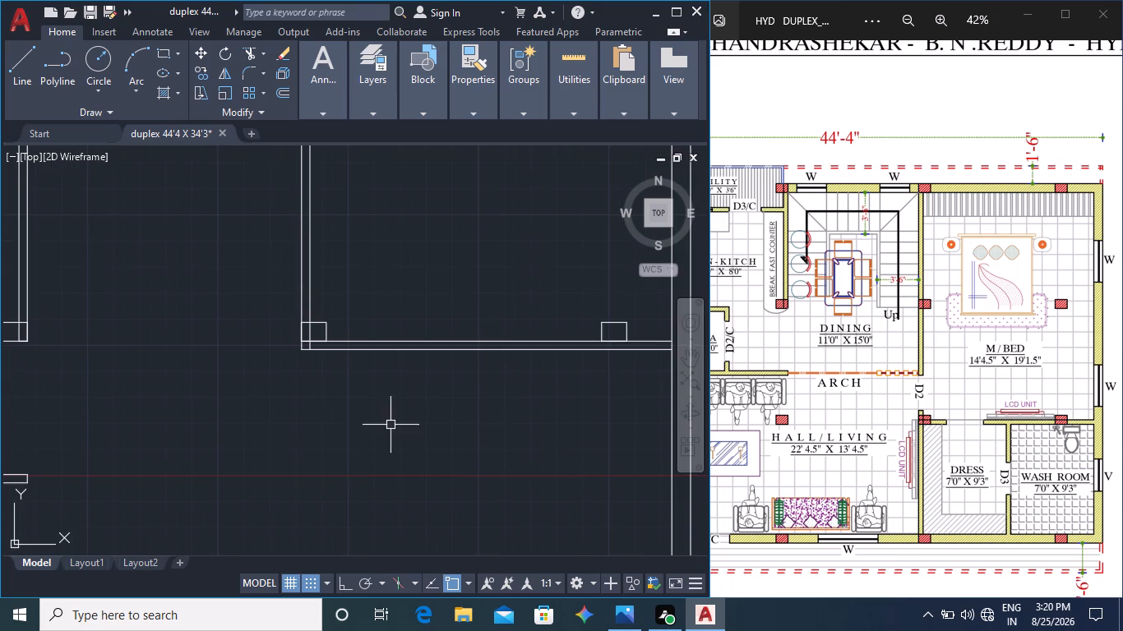
pyautogui.scroll(-1, 407, 405)
pyautogui.moveTo(446, 434); pyautogui.dragTo(442, 415, button='middle')
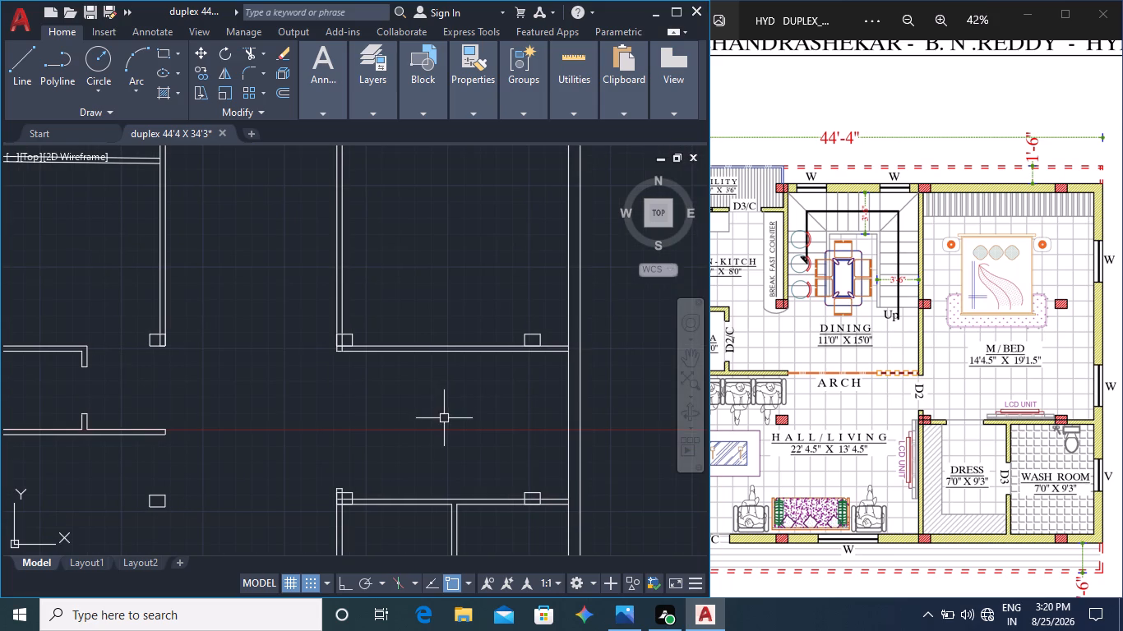
pyautogui.click(451, 395)
pyautogui.click(423, 325)
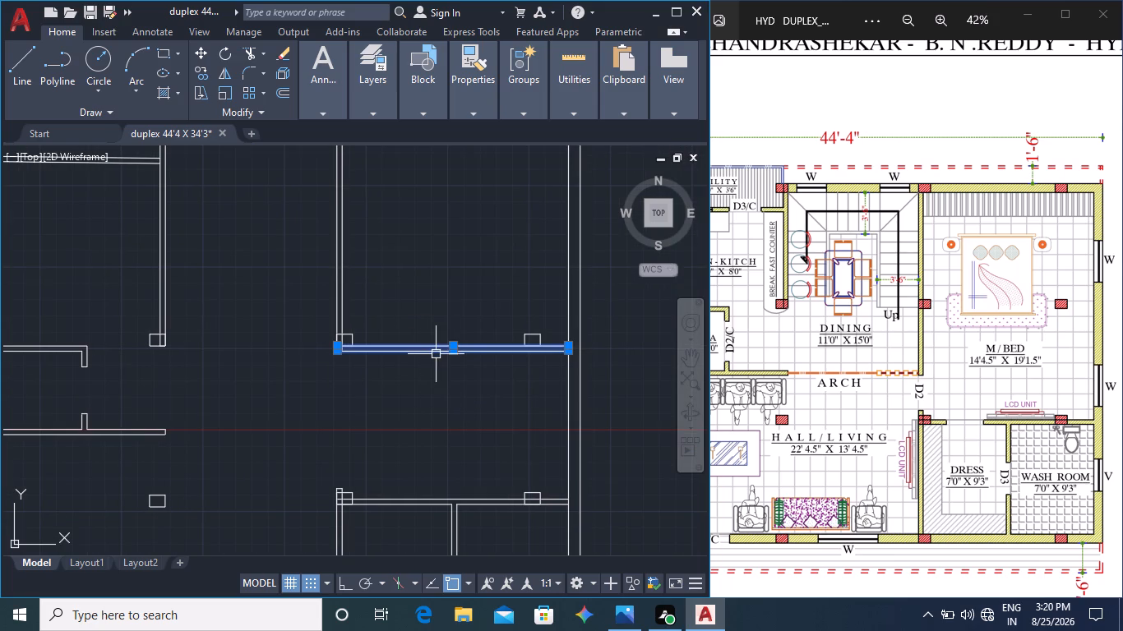
pyautogui.press('Delete')
# With Ortho on, stretch both lines of the dining–M/Bed wall straight down about 5'-3", level with the kitchen-side wall above the hall.
pyautogui.scroll(2, 343, 364)
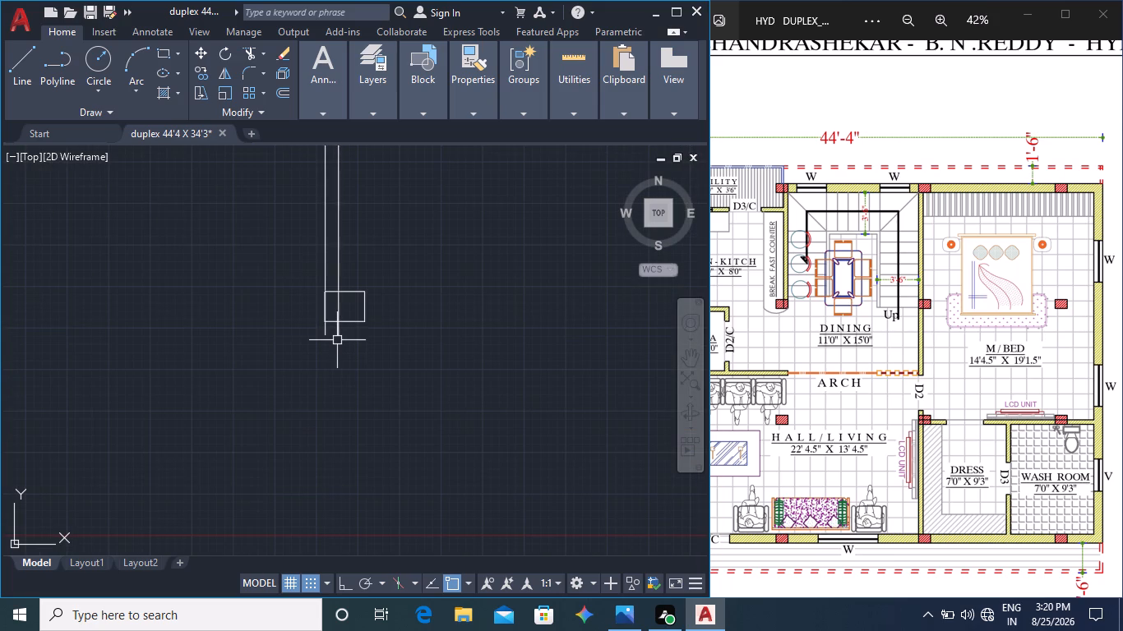
pyautogui.click(339, 334)
pyautogui.click(326, 337)
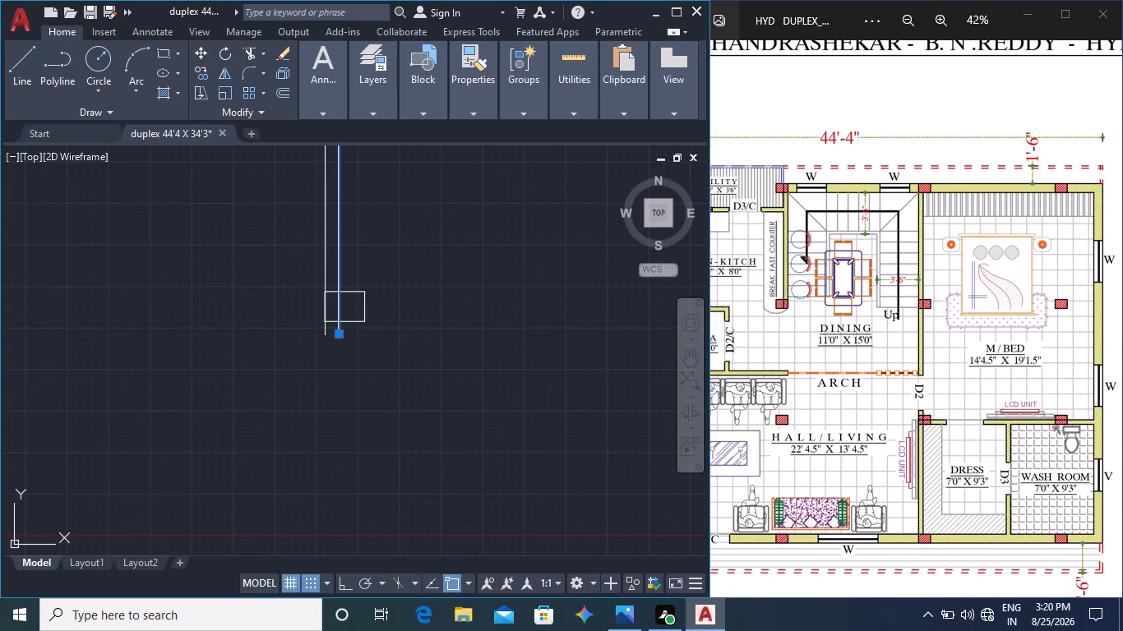
pyautogui.scroll(-2, 351, 422)
pyautogui.moveTo(355, 431); pyautogui.dragTo(423, 385, button='middle')
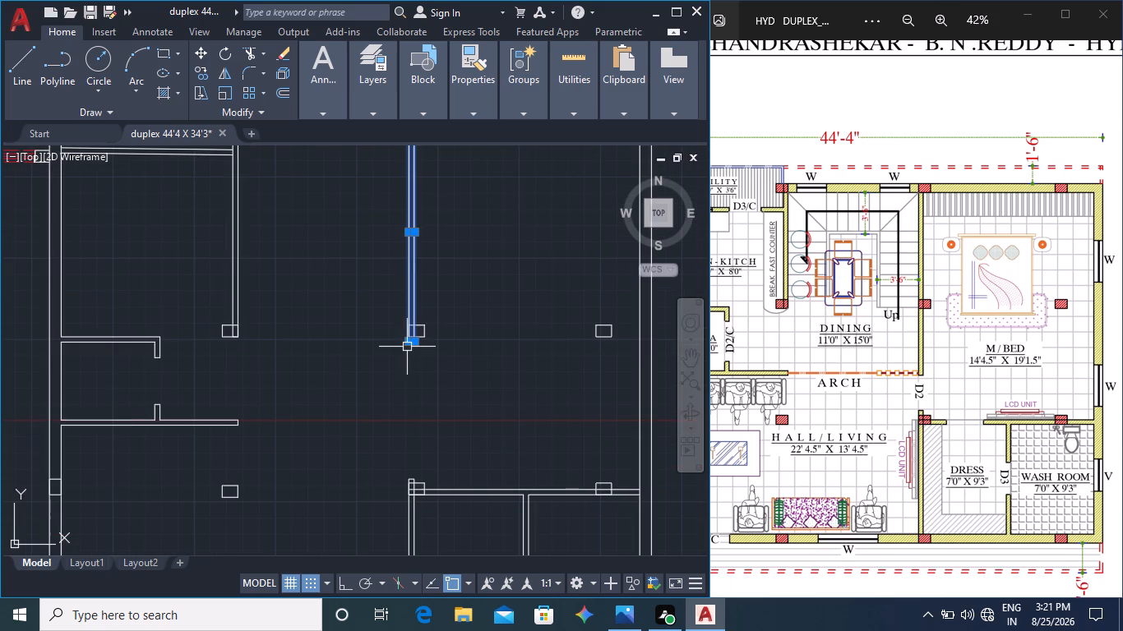
pyautogui.click(407, 345)
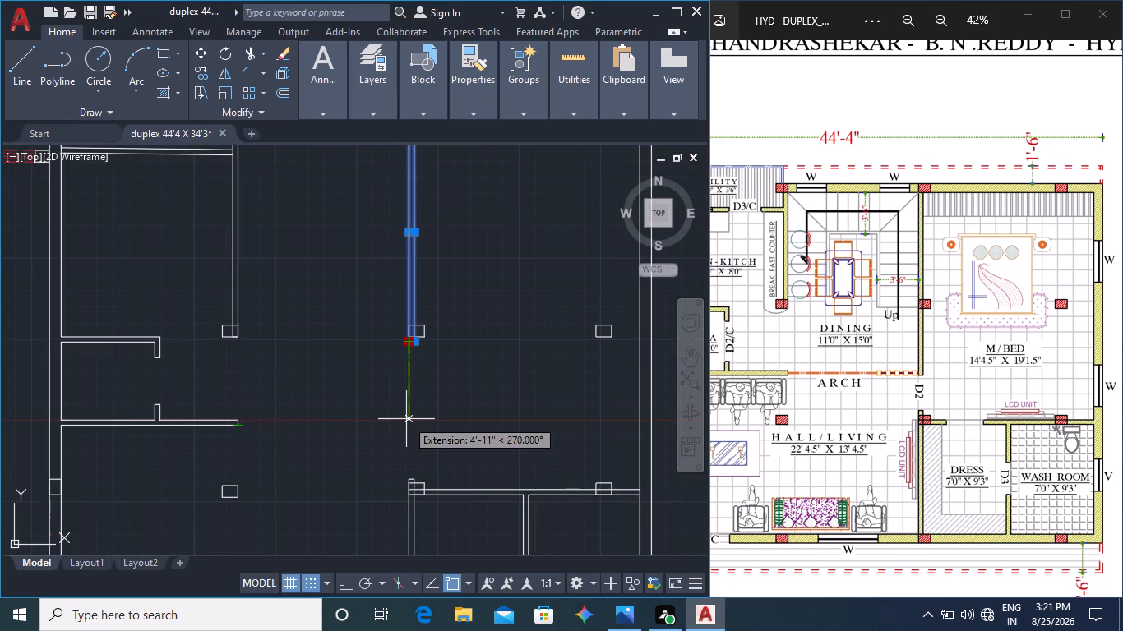
pyautogui.press('F8')
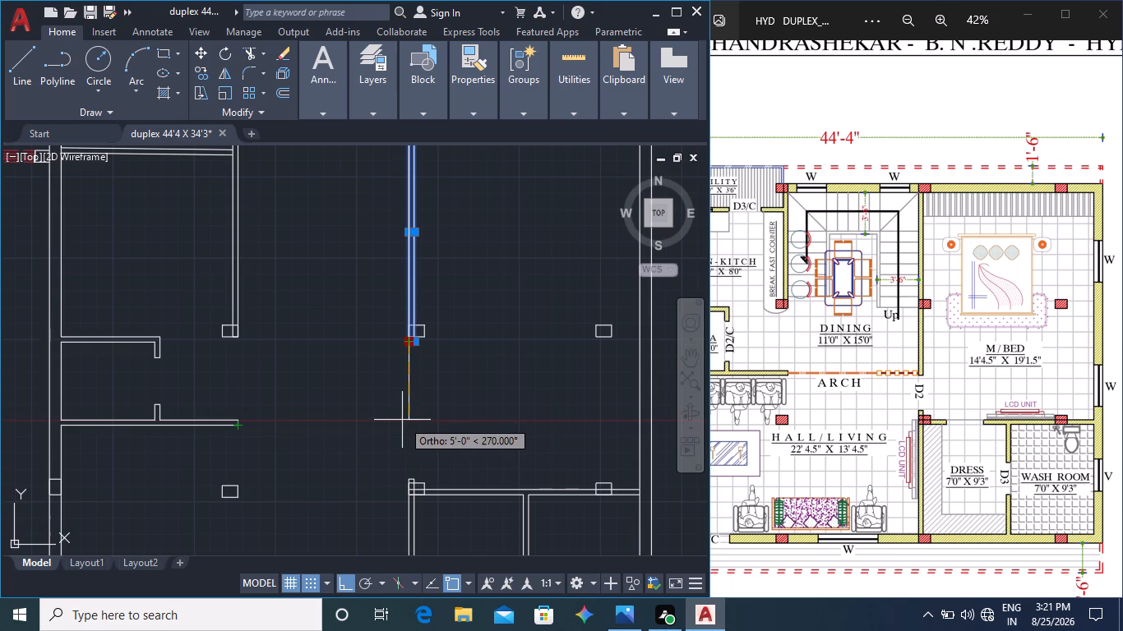
pyautogui.click(409, 427)
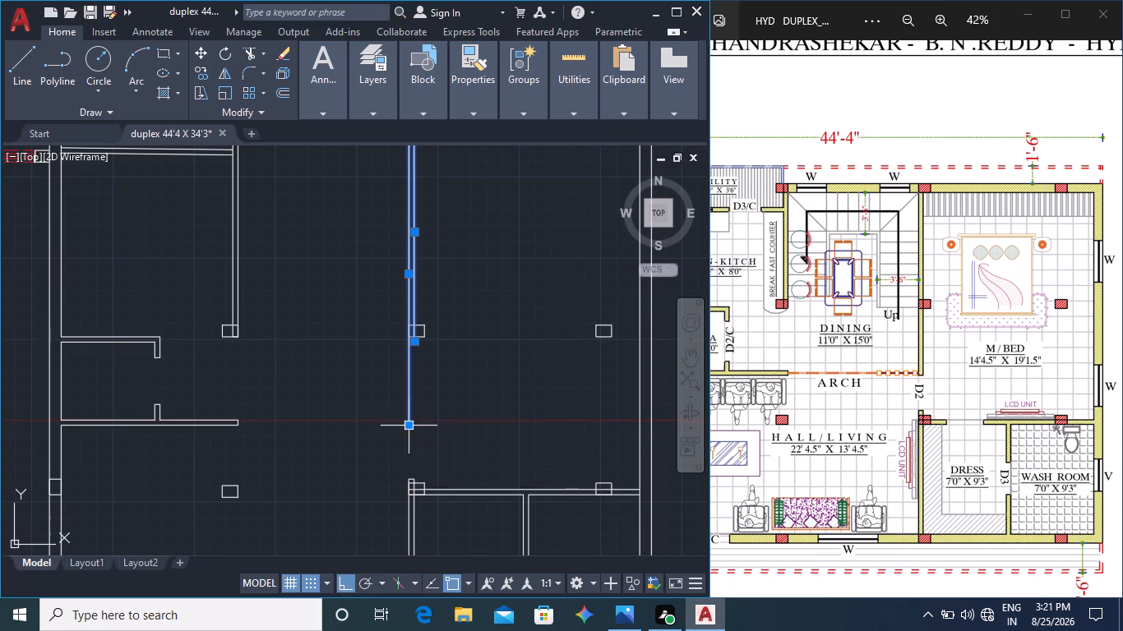
pyautogui.click(413, 344)
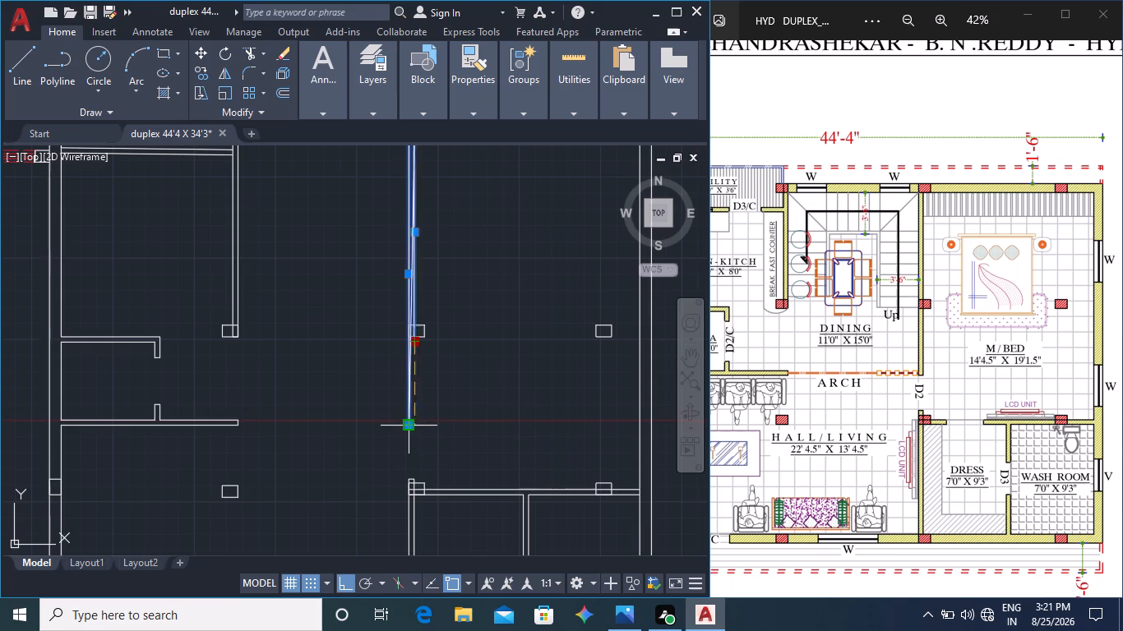
pyautogui.scroll(2, 416, 426)
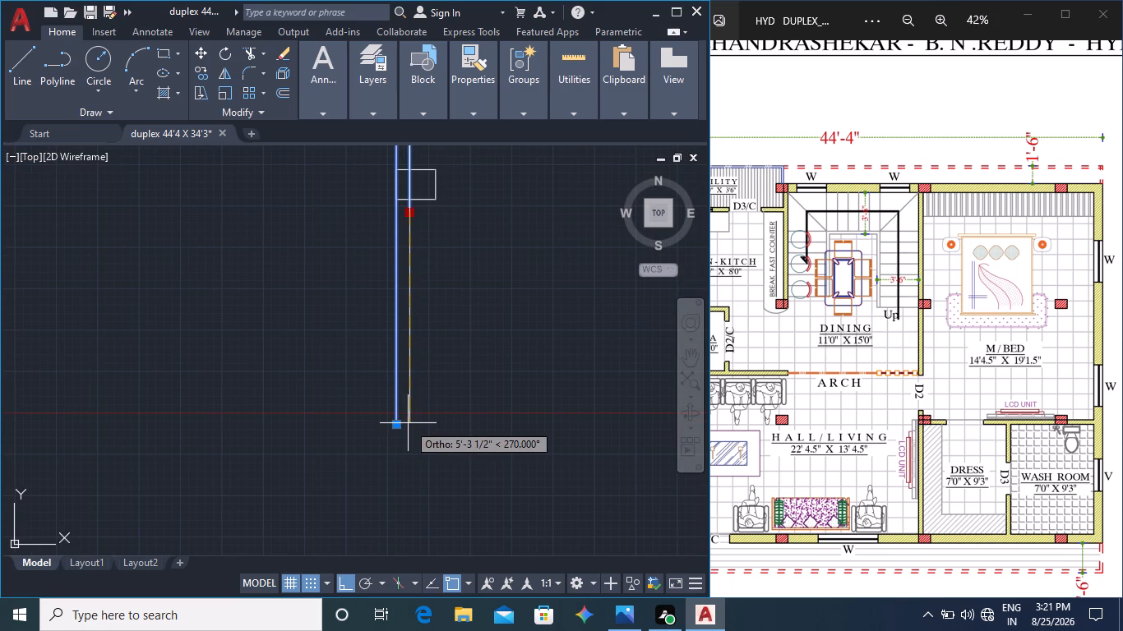
pyautogui.click(408, 423)
pyautogui.scroll(2, 401, 426)
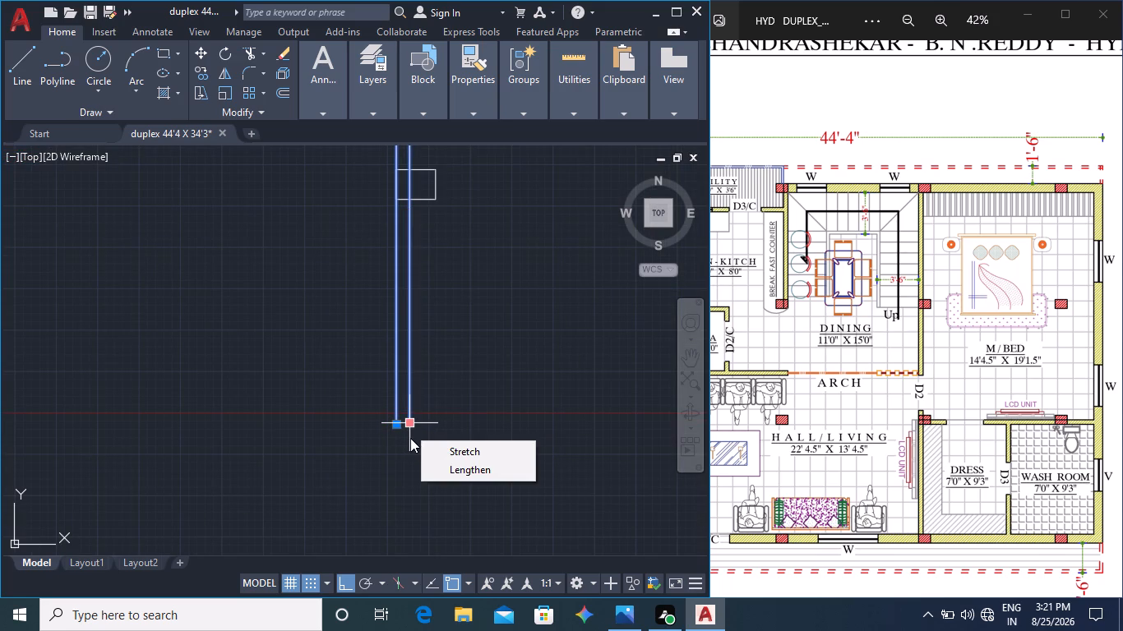
pyautogui.scroll(2, 406, 441)
pyautogui.click(446, 385)
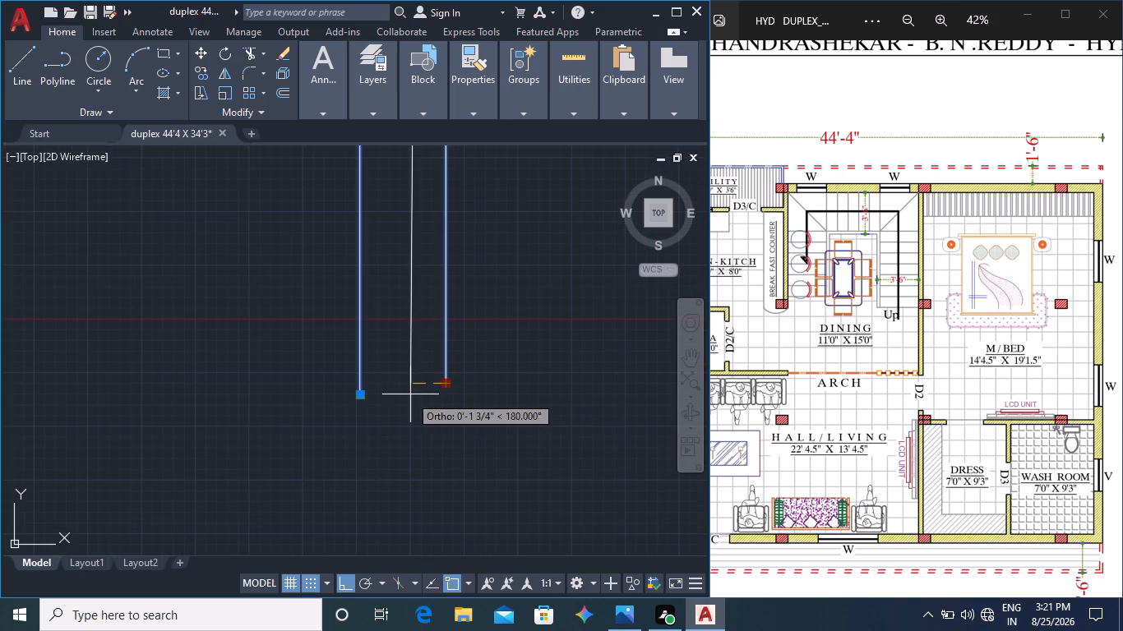
pyautogui.press('Escape')
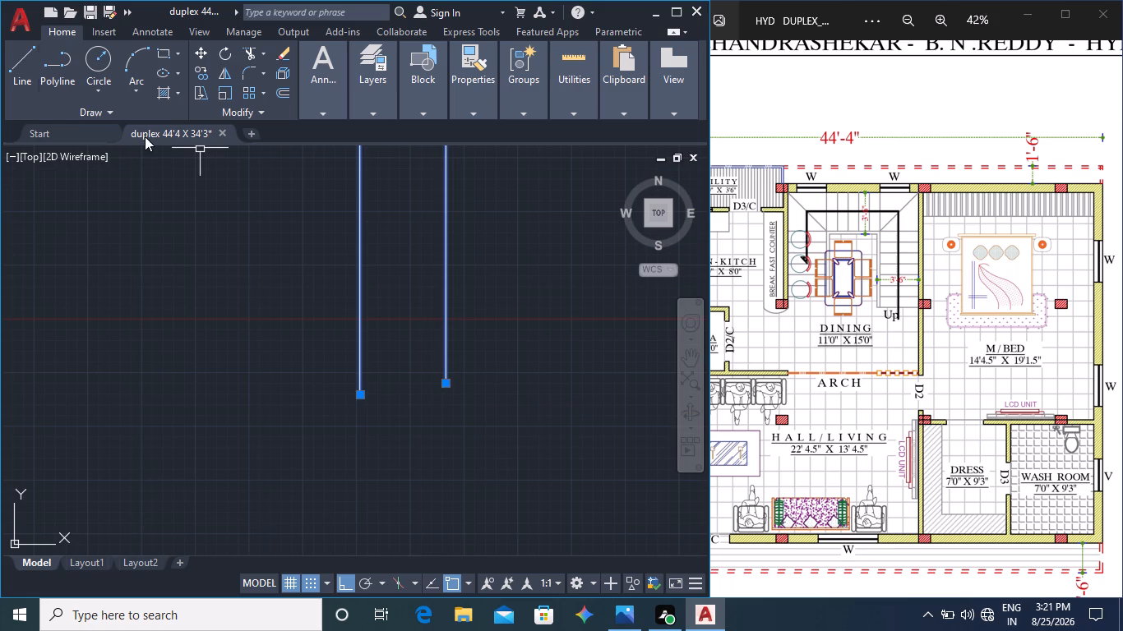
# Close the extended wall's lower end with a short horizontal line and stretch the M/Bed-side wall line down to meet it.
pyautogui.click(23, 72)
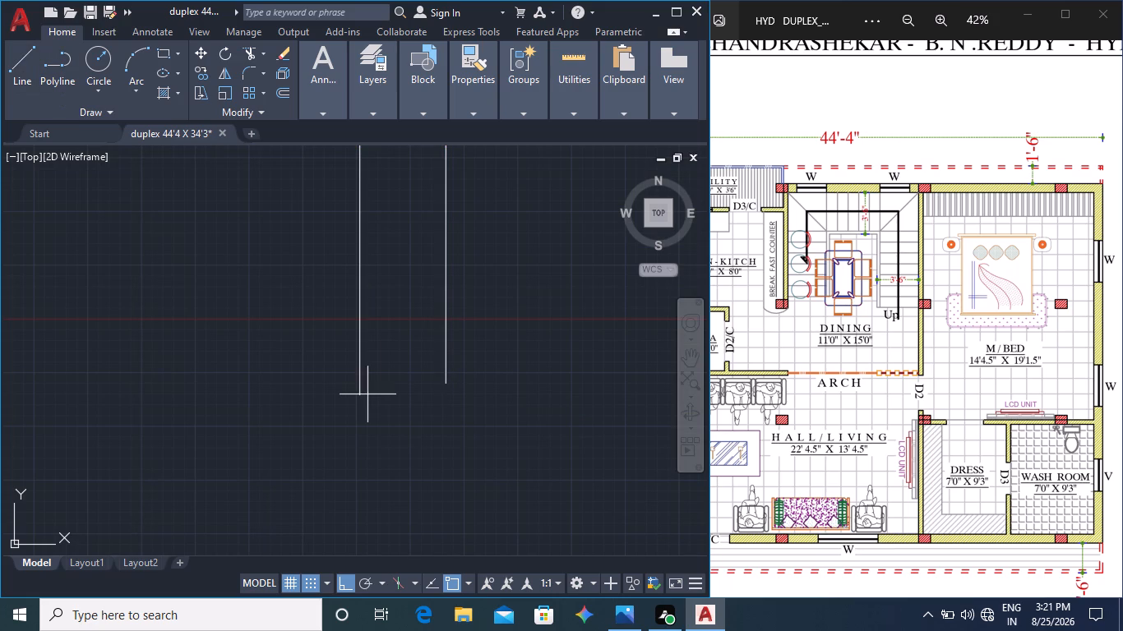
pyautogui.click(354, 395)
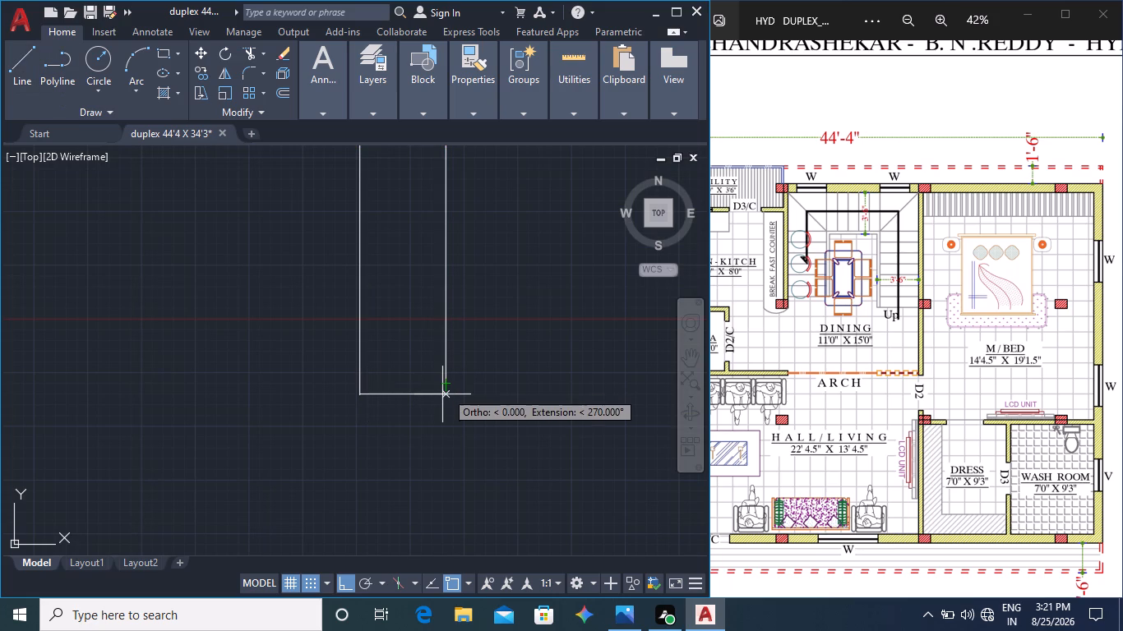
pyautogui.click(442, 392)
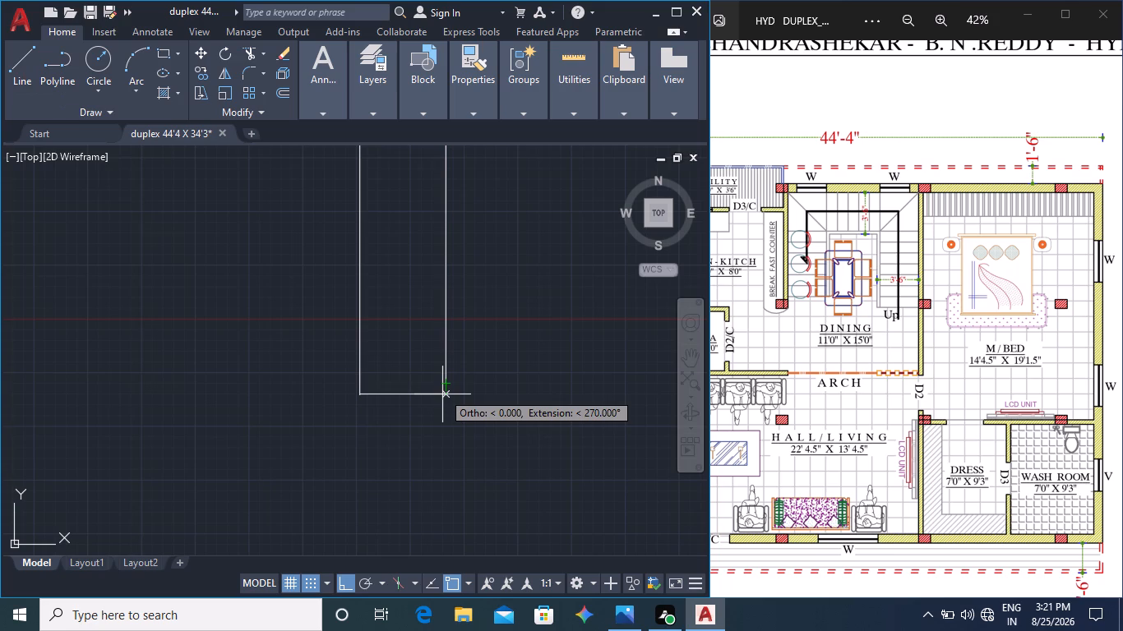
pyautogui.press('Escape')
pyautogui.click(447, 382)
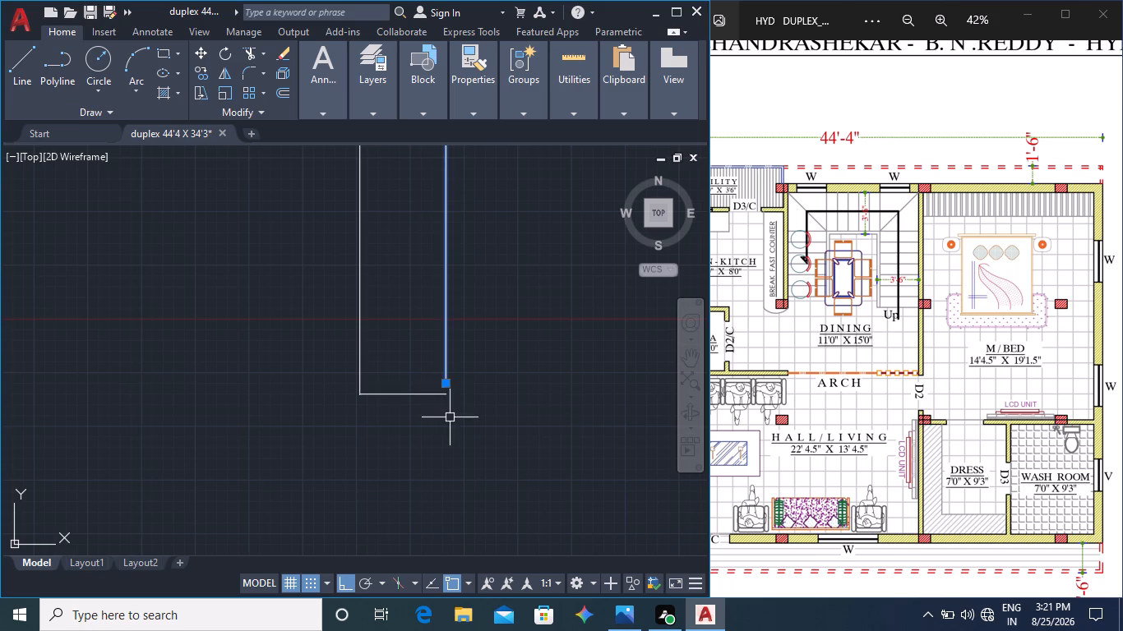
pyautogui.click(446, 387)
pyautogui.click(451, 398)
pyautogui.press('Escape')
# Trim away the wall line segments inside the column at the hall–dress room corner.
pyautogui.scroll(-3, 456, 412)
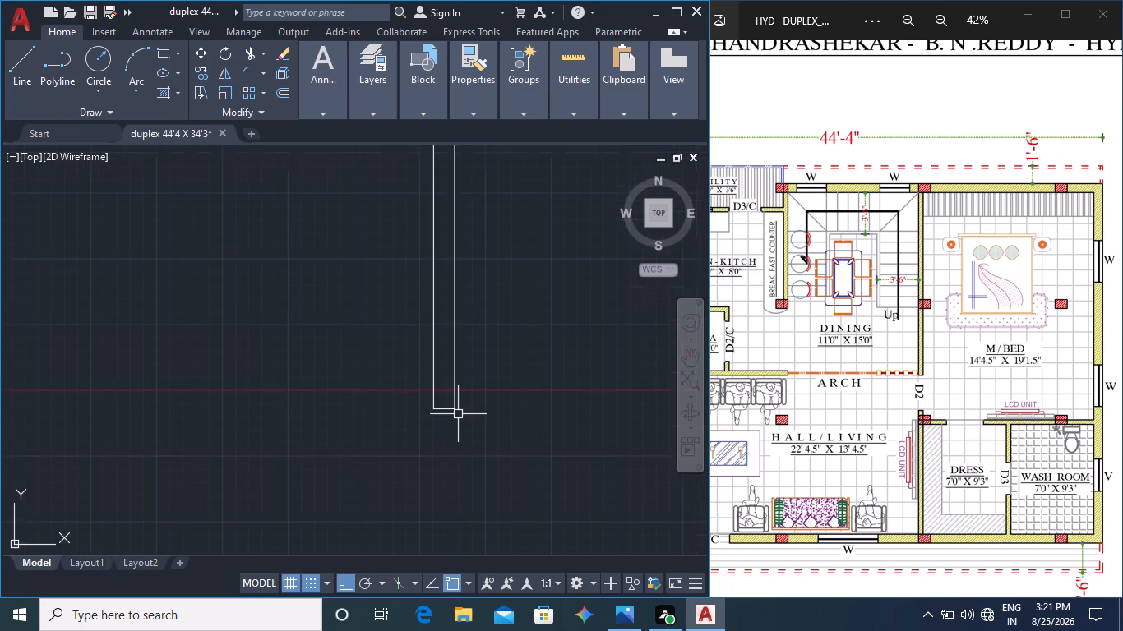
pyautogui.scroll(-3, 461, 417)
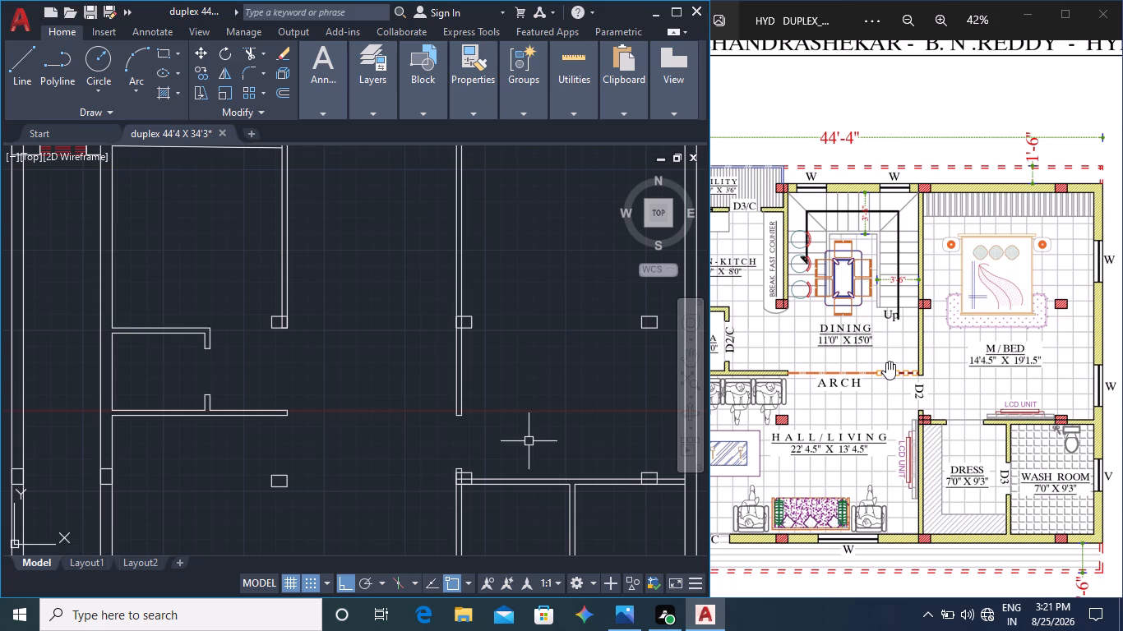
pyautogui.moveTo(480, 431); pyautogui.dragTo(469, 394, button='middle')
pyautogui.moveTo(474, 418); pyautogui.dragTo(478, 377, button='middle')
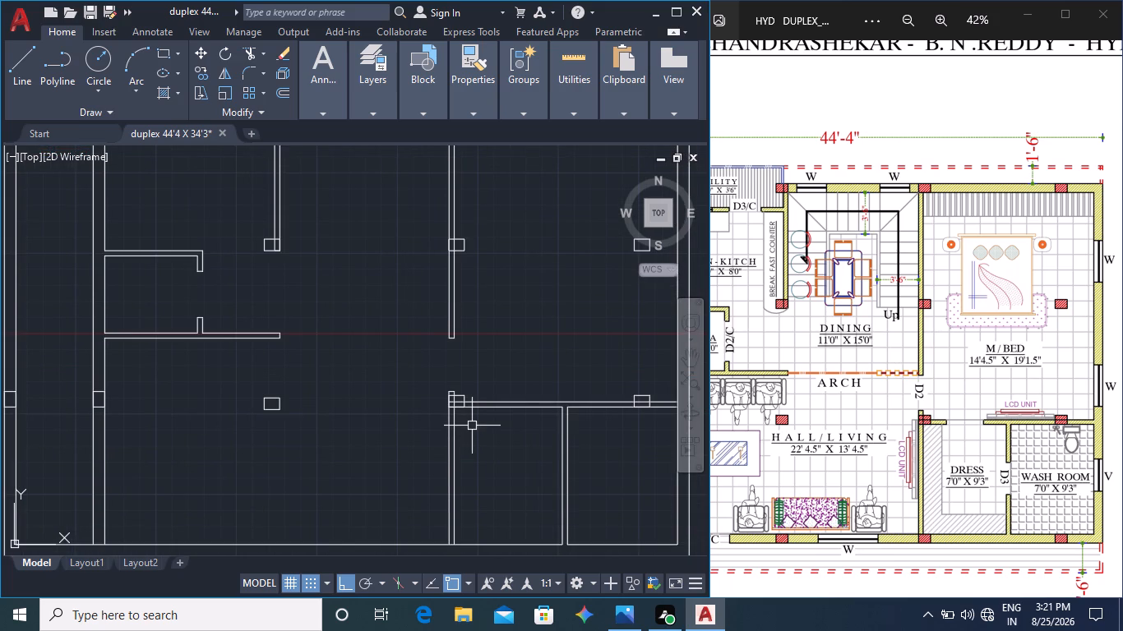
pyautogui.scroll(6, 451, 406)
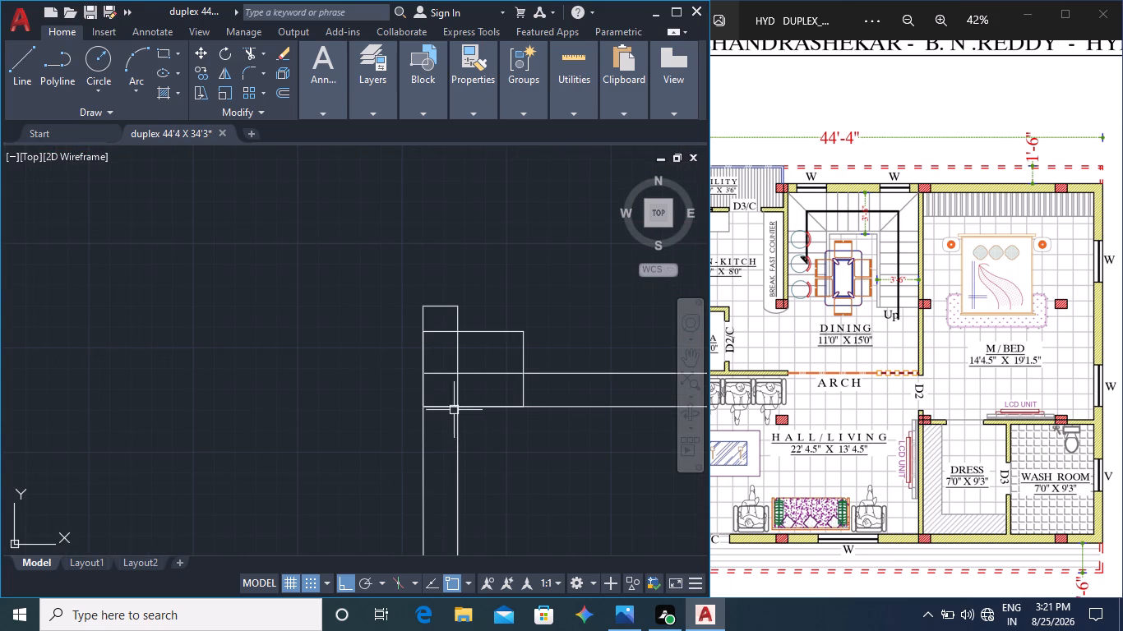
pyautogui.write('tr')
pyautogui.press('Return')
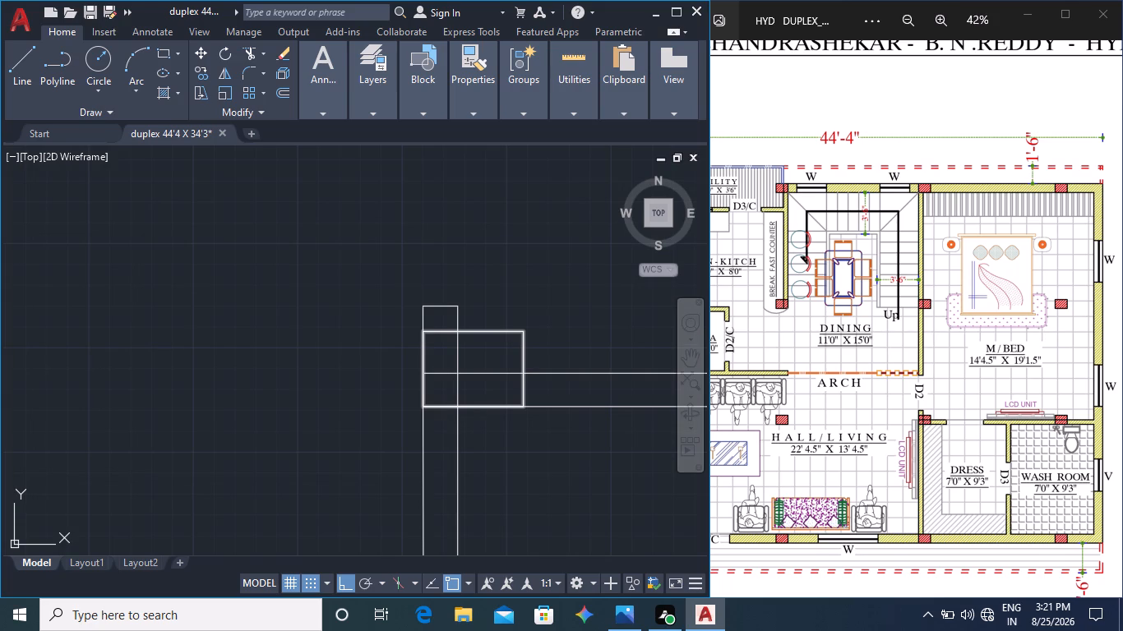
pyautogui.click(486, 393)
pyautogui.click(451, 393)
pyautogui.click(449, 386)
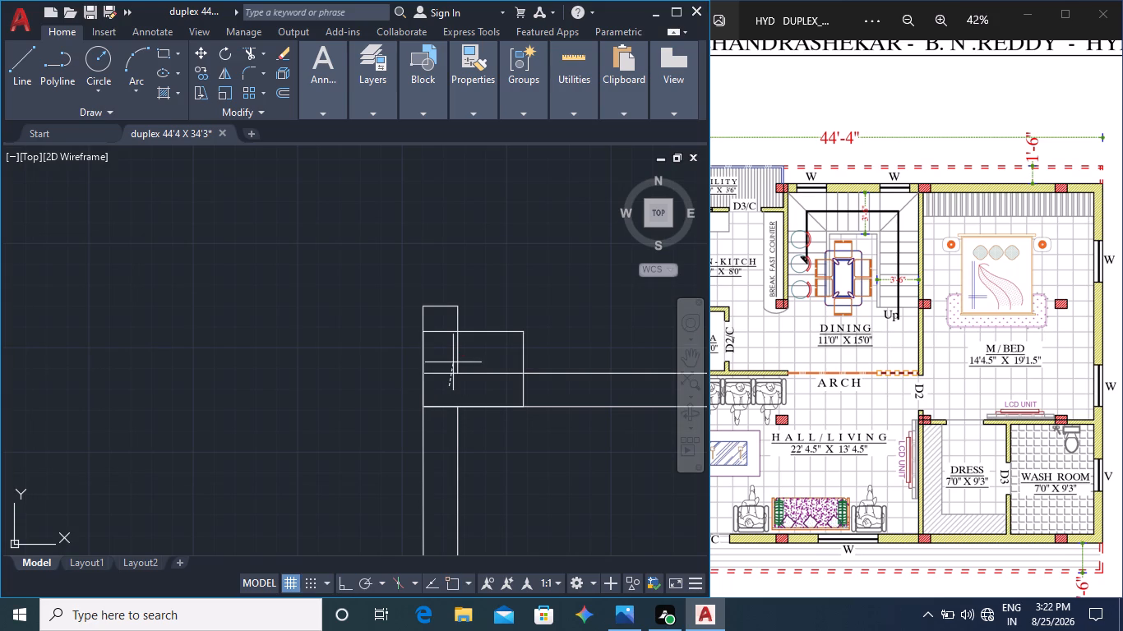
pyautogui.click(453, 362)
pyautogui.click(450, 361)
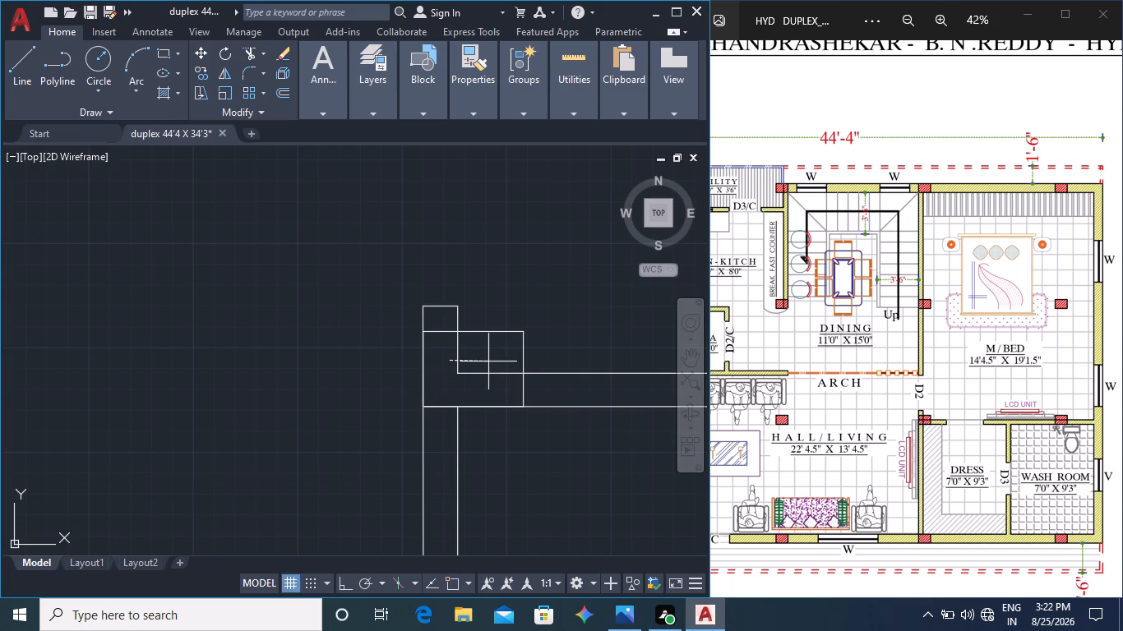
pyautogui.click(494, 361)
pyautogui.click(502, 385)
pyautogui.click(494, 362)
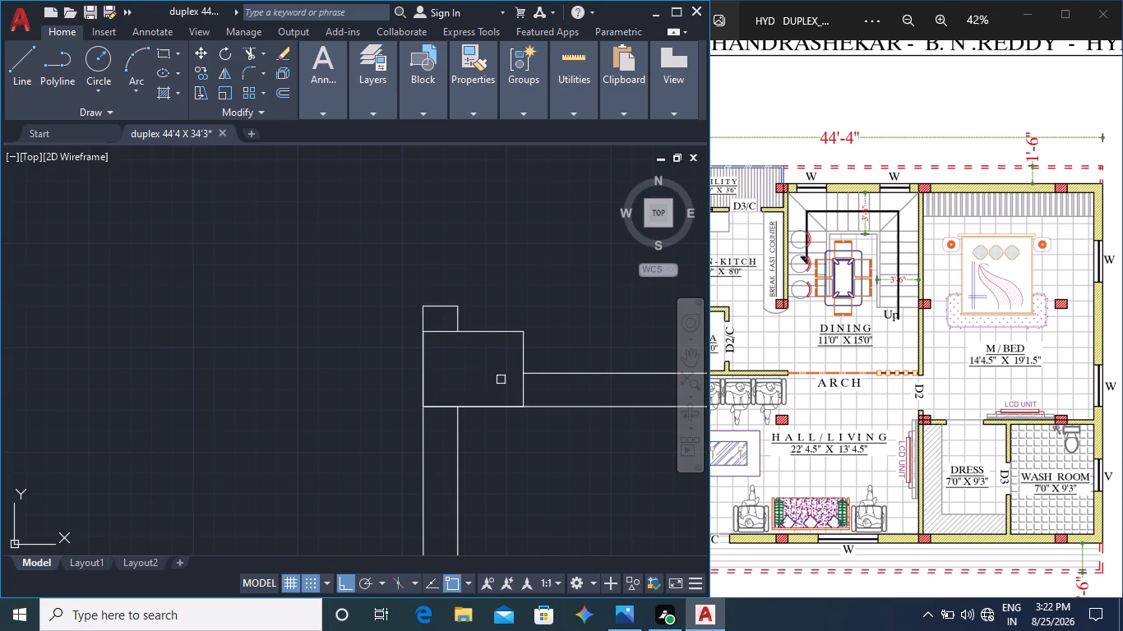
pyautogui.press('Escape')
pyautogui.press('Escape')
# Trim the outer wall's inner line between the two wash room–M/Bed wall lines where they meet it.
pyautogui.scroll(-3, 590, 458)
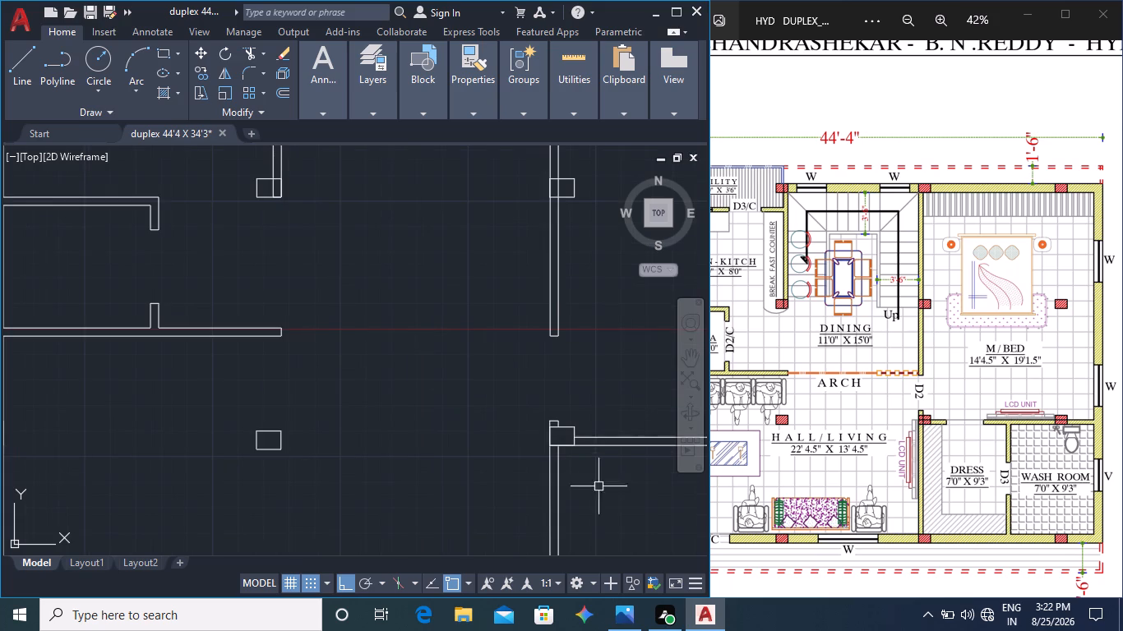
pyautogui.moveTo(609, 509); pyautogui.dragTo(470, 424, button='middle')
pyautogui.scroll(-2, 502, 442)
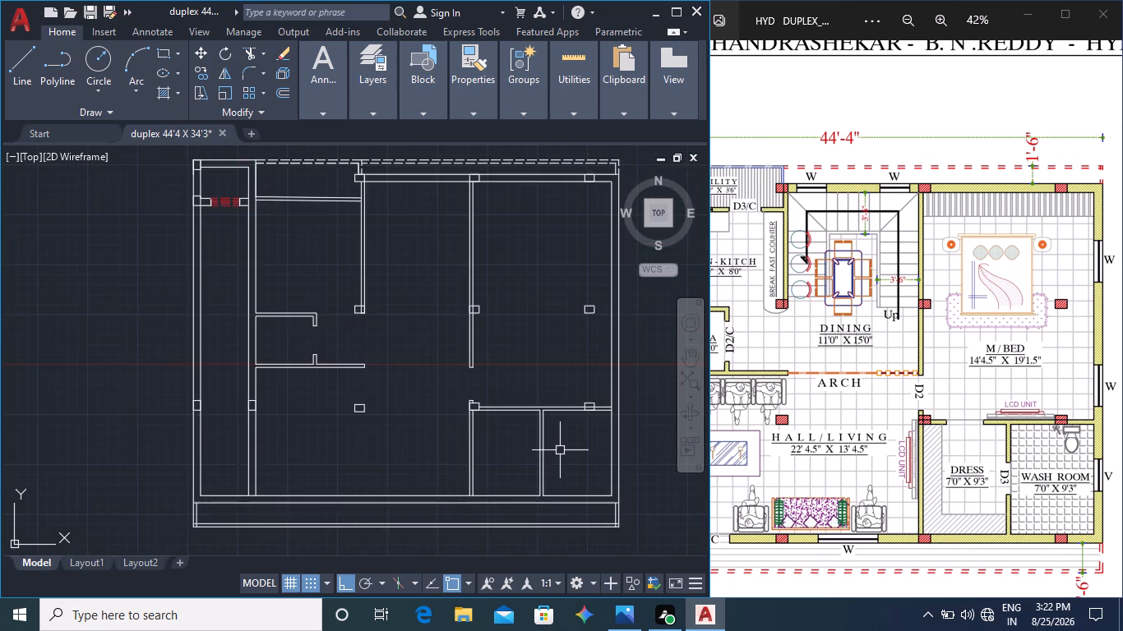
pyautogui.scroll(2, 571, 486)
pyautogui.scroll(-1, 575, 488)
pyautogui.scroll(3, 635, 365)
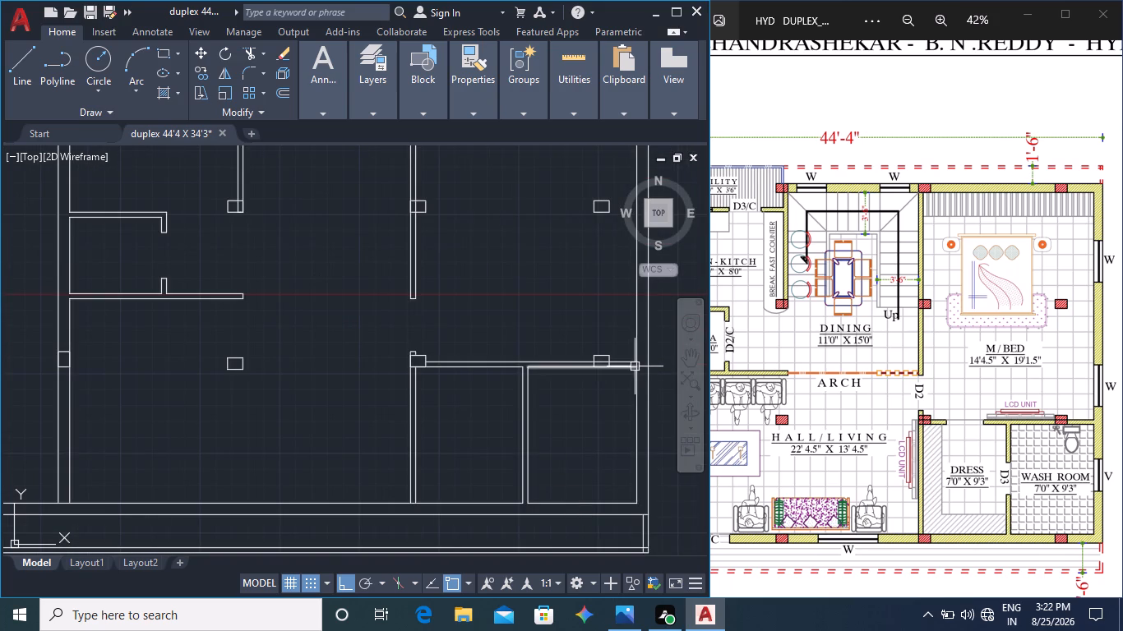
pyautogui.moveTo(585, 443); pyautogui.dragTo(474, 455, button='middle')
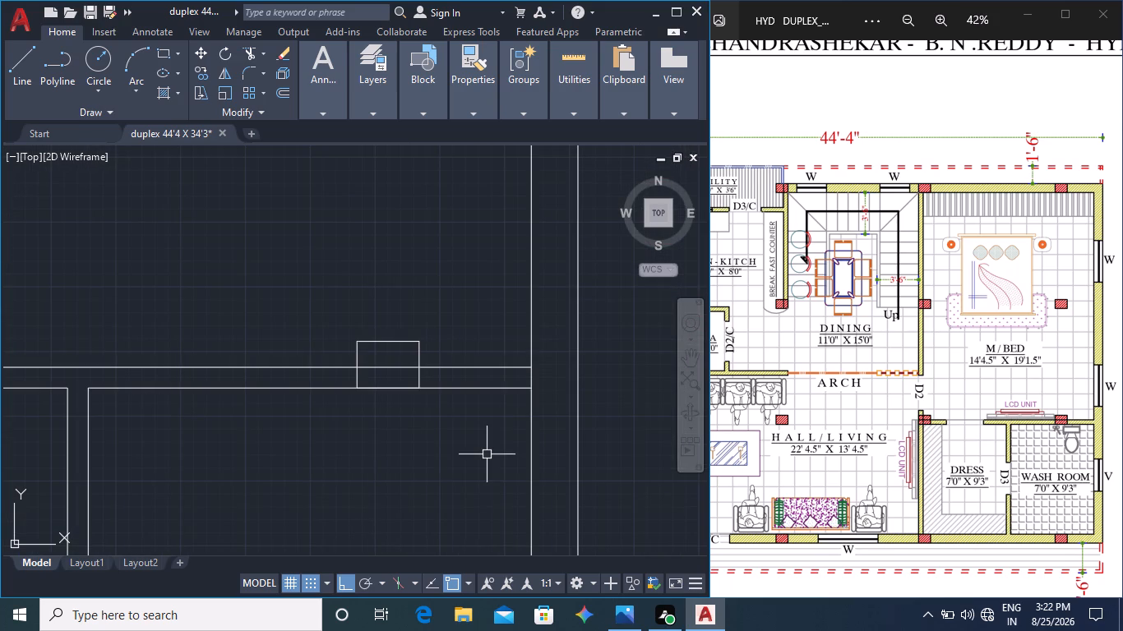
pyautogui.press('t')
pyautogui.press('r')
pyautogui.press('Return')
pyautogui.click(553, 380)
pyautogui.click(505, 382)
# Trim the top outer wall's inner line between the two dining–M/Bed wall lines, just under the column.
pyautogui.moveTo(449, 332); pyautogui.dragTo(467, 430, button='middle')
pyautogui.scroll(-3, 464, 413)
pyautogui.moveTo(489, 336); pyautogui.dragTo(465, 403, button='middle')
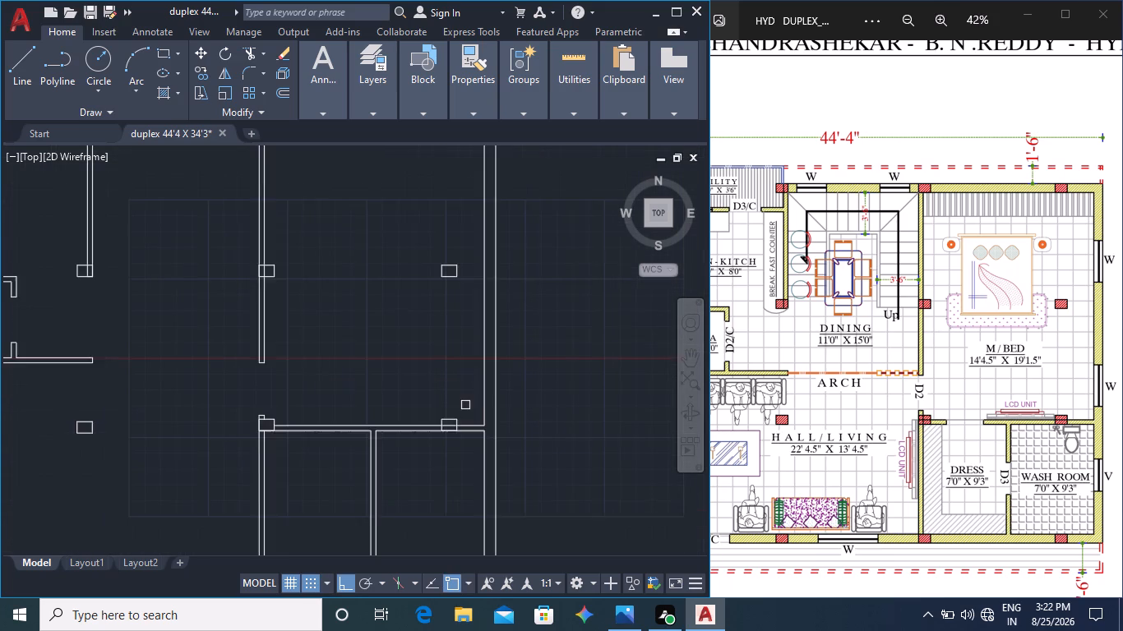
pyautogui.moveTo(465, 403); pyautogui.dragTo(538, 583, button='middle')
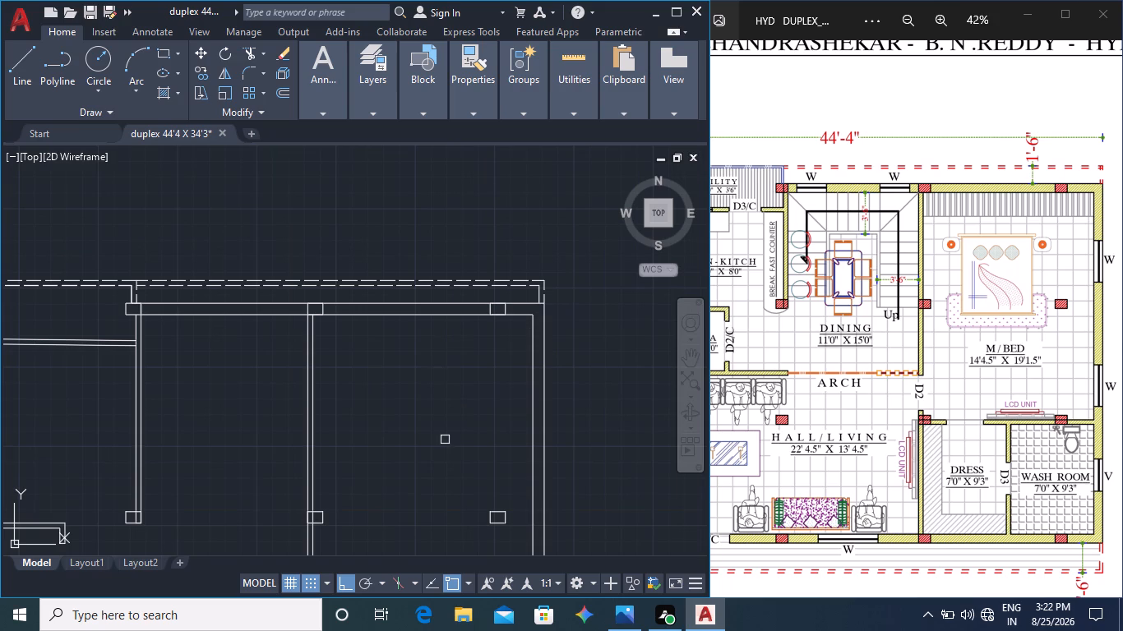
pyautogui.moveTo(448, 433); pyautogui.dragTo(542, 366, button='middle')
pyautogui.scroll(5, 408, 245)
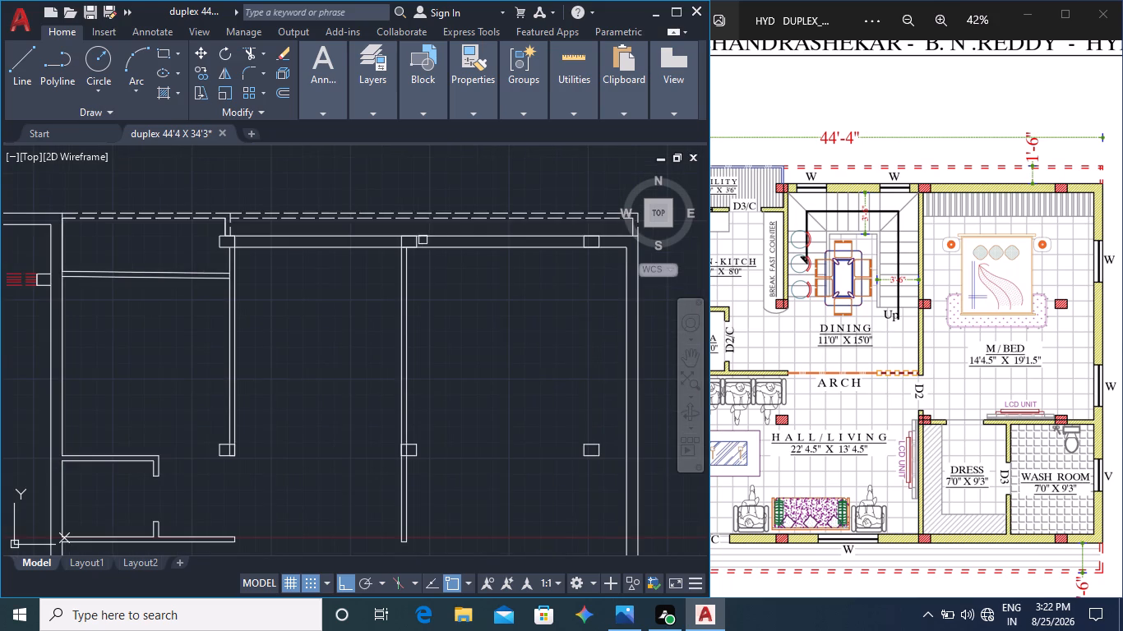
pyautogui.scroll(3, 404, 245)
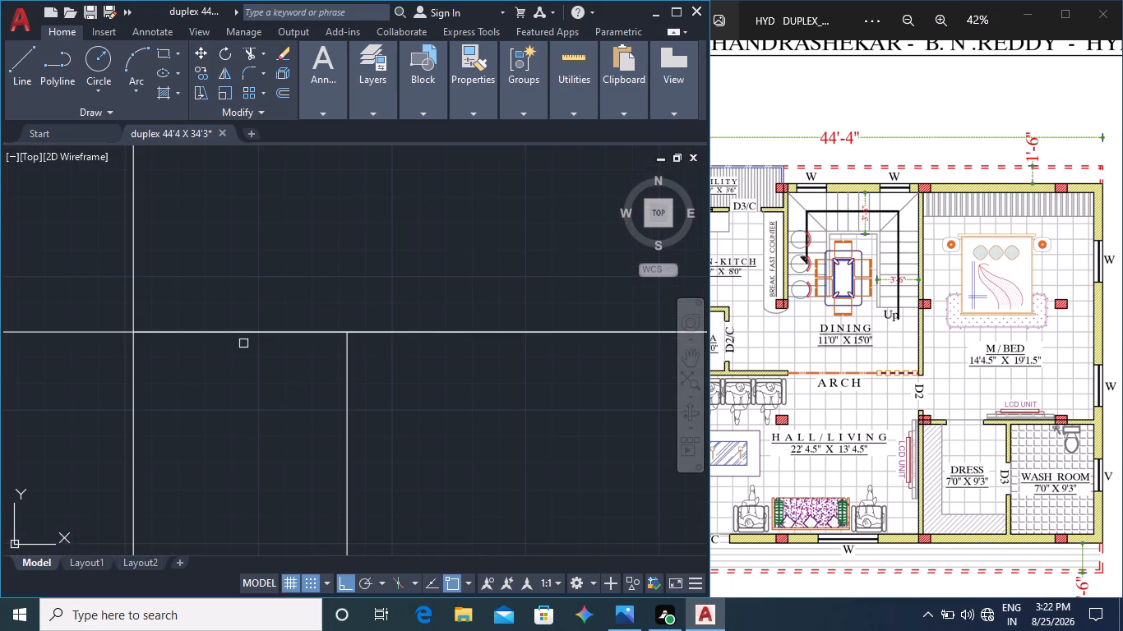
pyautogui.click(220, 335)
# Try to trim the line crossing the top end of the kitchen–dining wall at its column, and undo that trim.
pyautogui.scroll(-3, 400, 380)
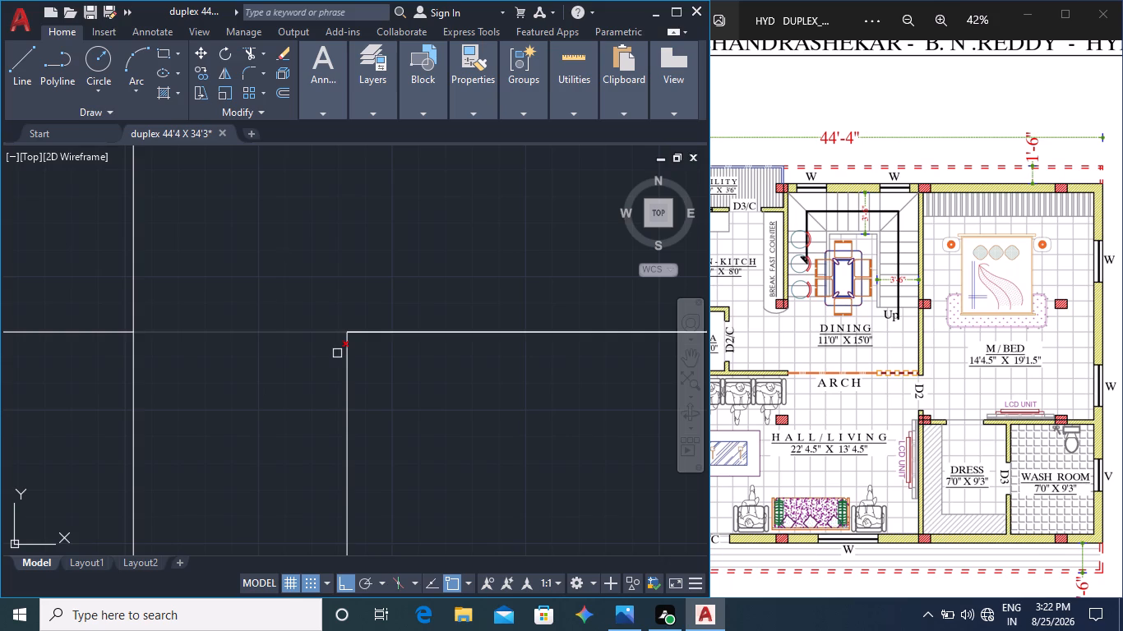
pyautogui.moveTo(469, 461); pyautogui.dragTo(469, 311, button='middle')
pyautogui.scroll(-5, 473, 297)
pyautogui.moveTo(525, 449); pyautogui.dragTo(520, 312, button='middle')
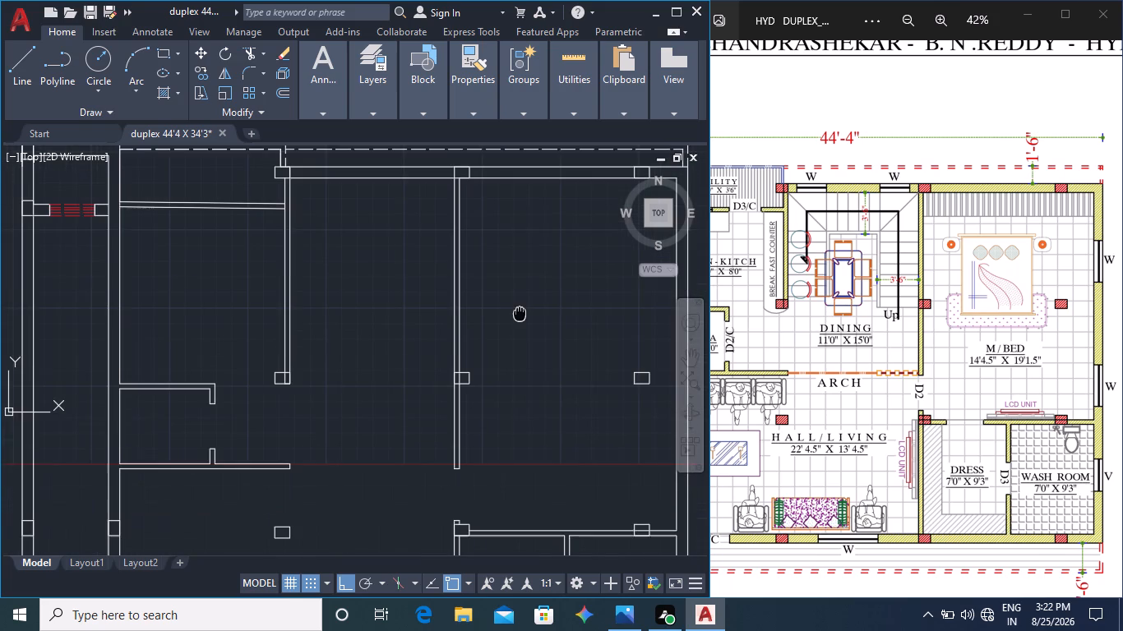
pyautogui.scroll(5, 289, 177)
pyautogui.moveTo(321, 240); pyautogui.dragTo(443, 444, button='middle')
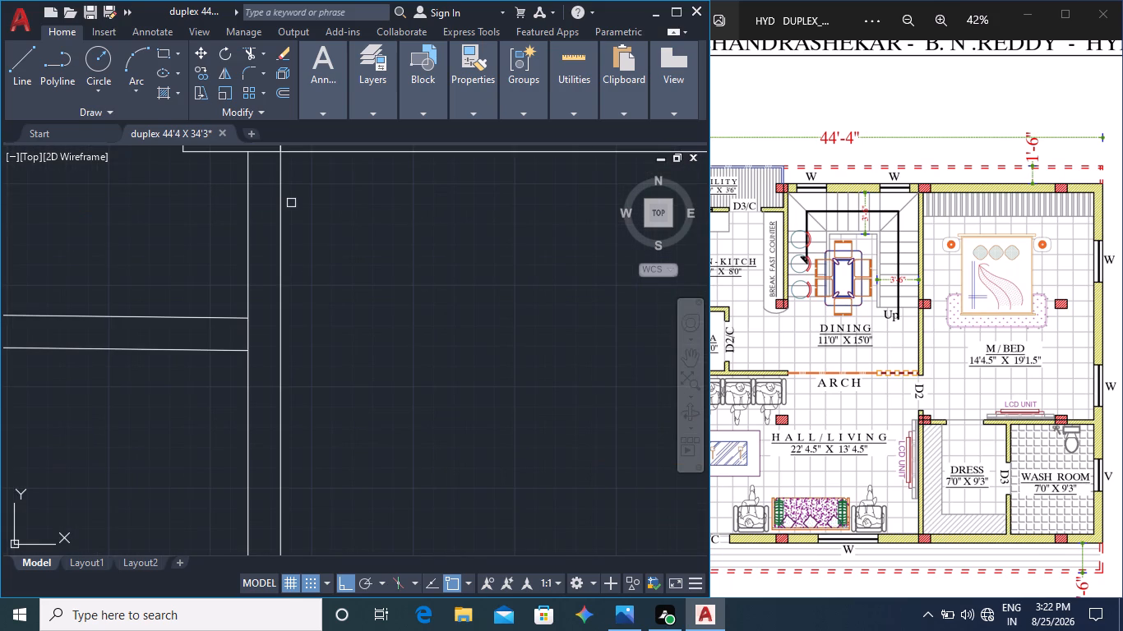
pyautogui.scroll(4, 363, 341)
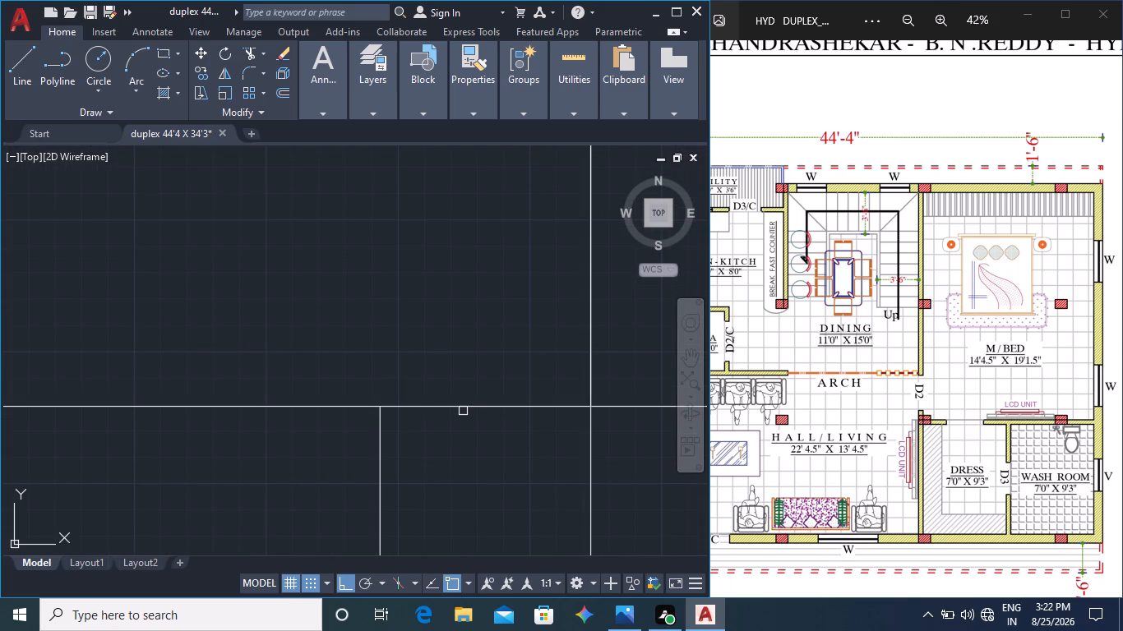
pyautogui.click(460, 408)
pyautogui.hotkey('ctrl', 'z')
# Check the drafted walls and columns against the DUPLEX SECOND FLOOR reference plan, including the hall and the staircase side.
pyautogui.scroll(-9, 486, 438)
pyautogui.moveTo(538, 518); pyautogui.dragTo(492, 385, button='middle')
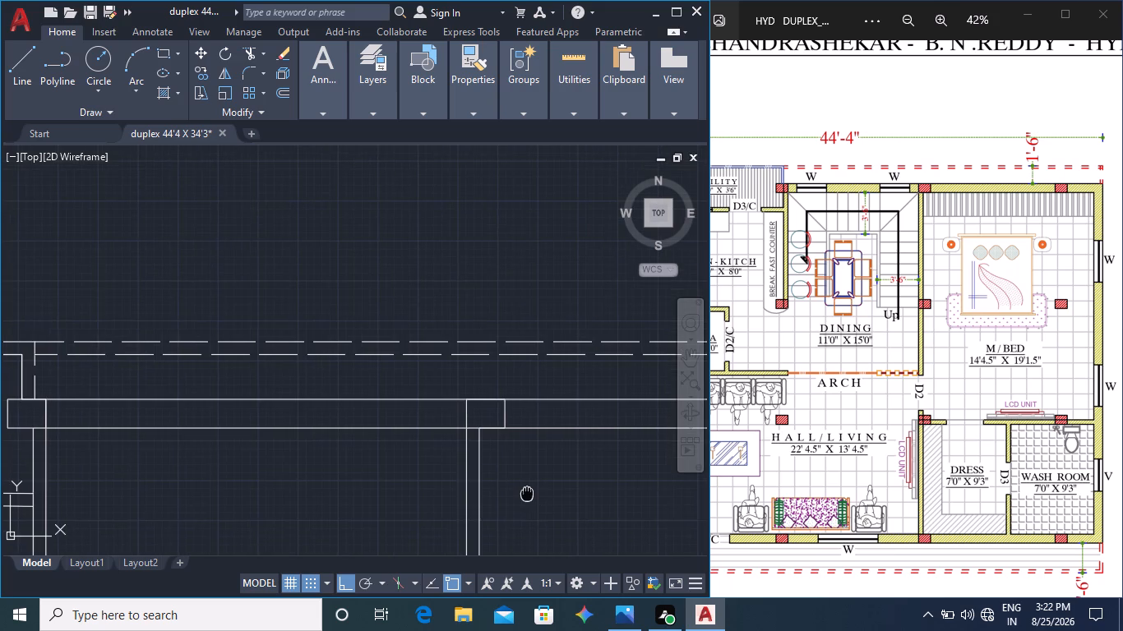
pyautogui.scroll(-3, 500, 467)
pyautogui.moveTo(529, 500); pyautogui.dragTo(505, 356, button='middle')
pyautogui.scroll(4, 460, 425)
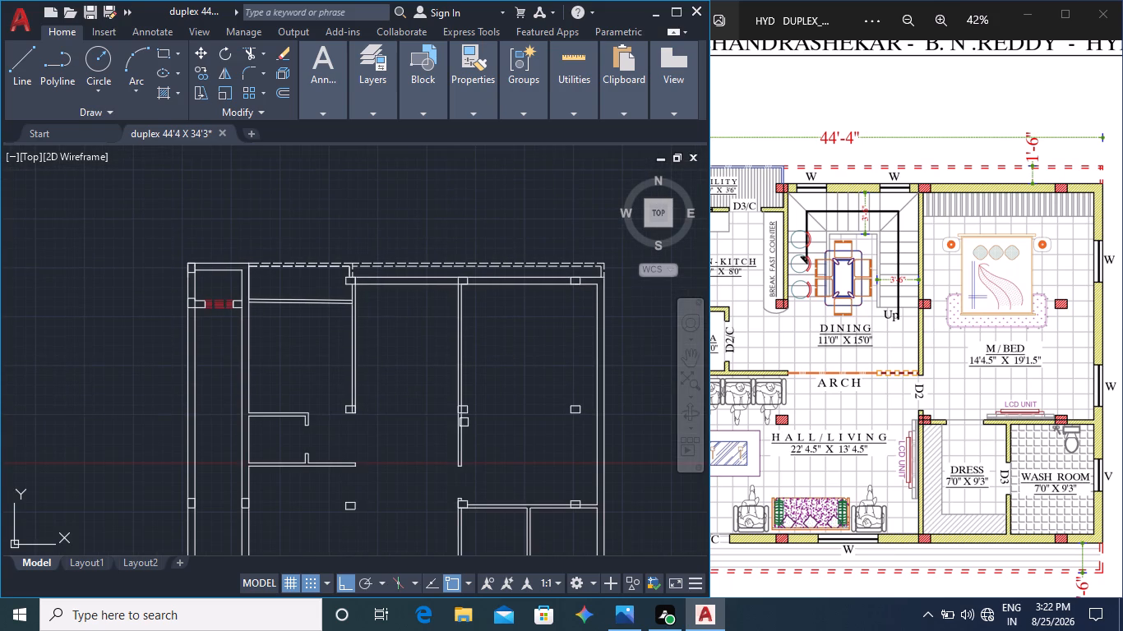
pyautogui.scroll(-2, 549, 434)
pyautogui.moveTo(558, 458); pyautogui.dragTo(557, 361, button='middle')
pyautogui.moveTo(398, 432); pyautogui.dragTo(481, 388, button='middle')
pyautogui.scroll(-1, 459, 399)
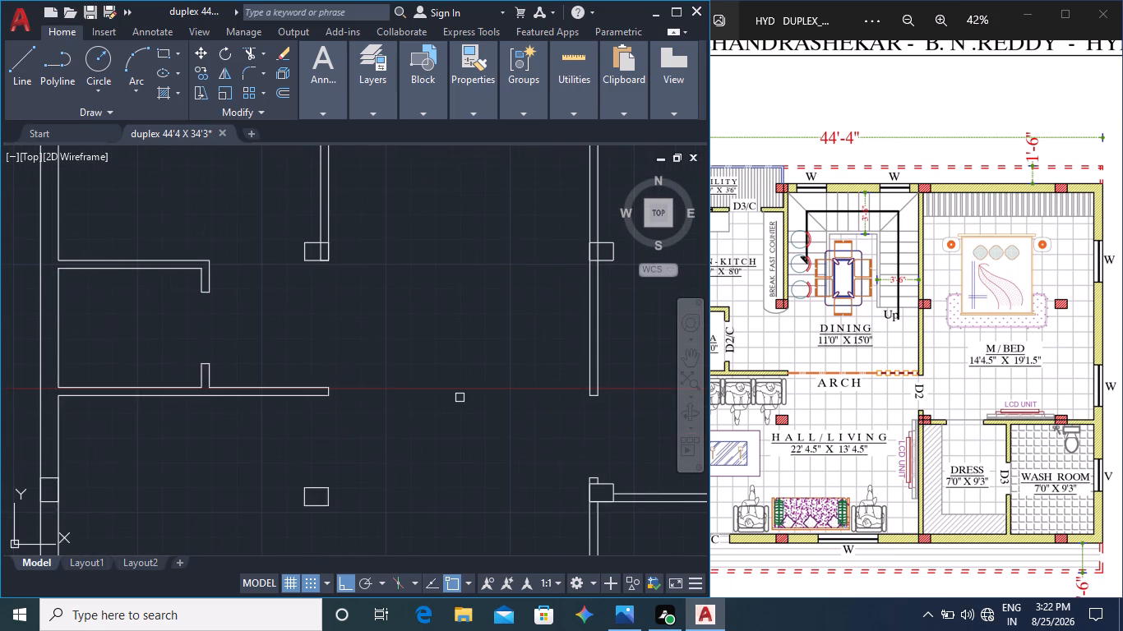
pyautogui.moveTo(485, 441); pyautogui.dragTo(496, 399, button='middle')
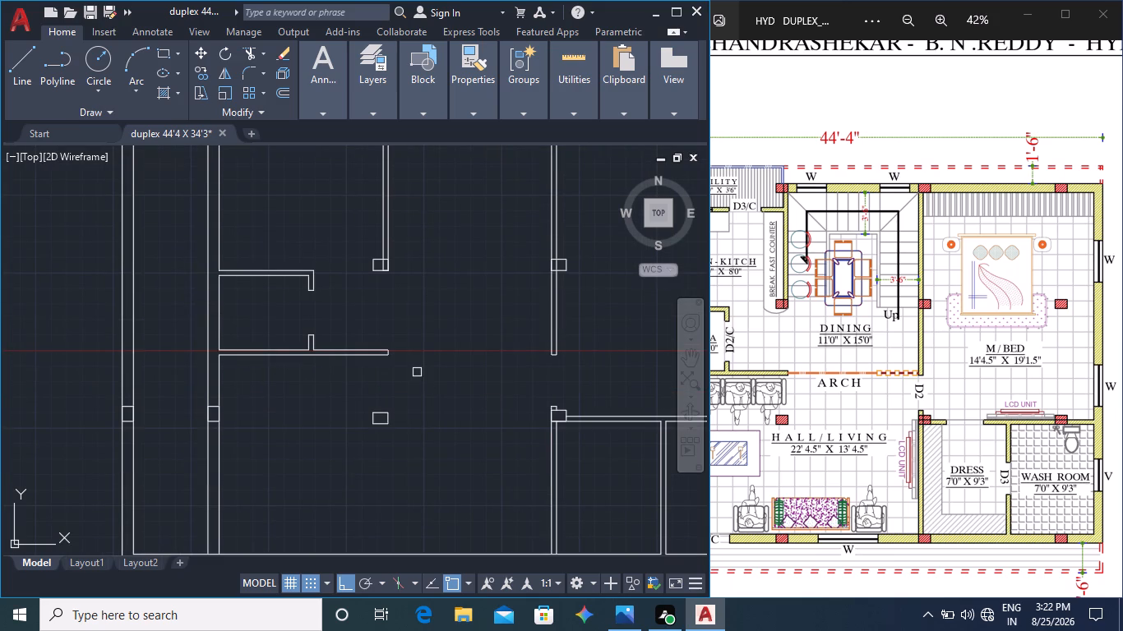
pyautogui.moveTo(507, 391); pyautogui.dragTo(446, 351, button='middle')
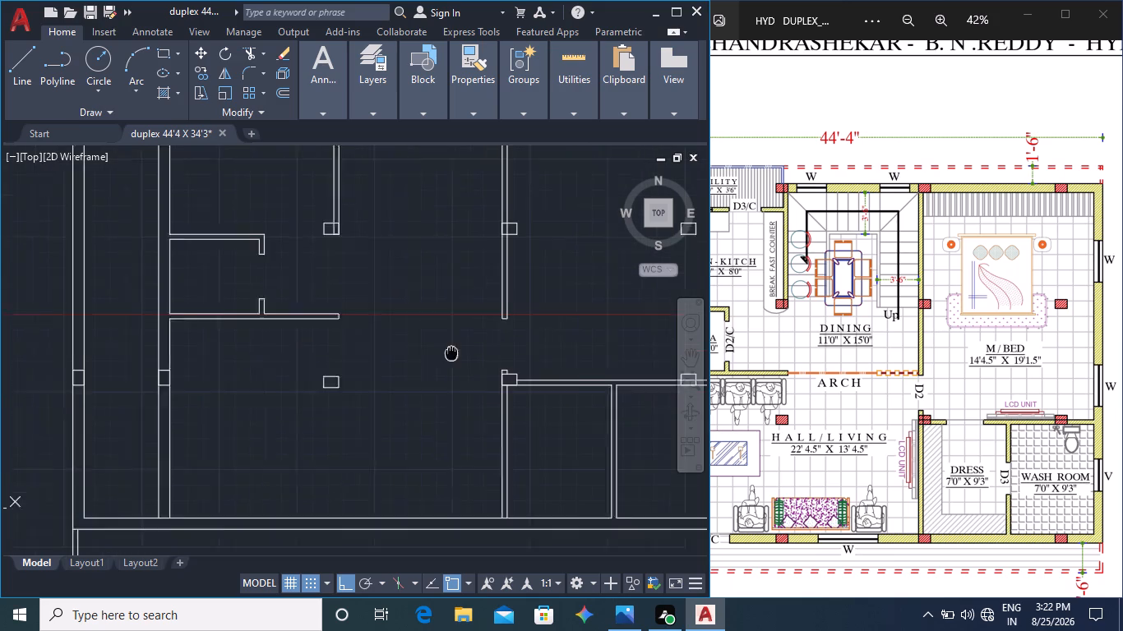
pyautogui.moveTo(446, 351); pyautogui.dragTo(407, 348, button='middle')
pyautogui.moveTo(543, 344); pyautogui.dragTo(468, 352, button='middle')
pyautogui.scroll(-1, 521, 369)
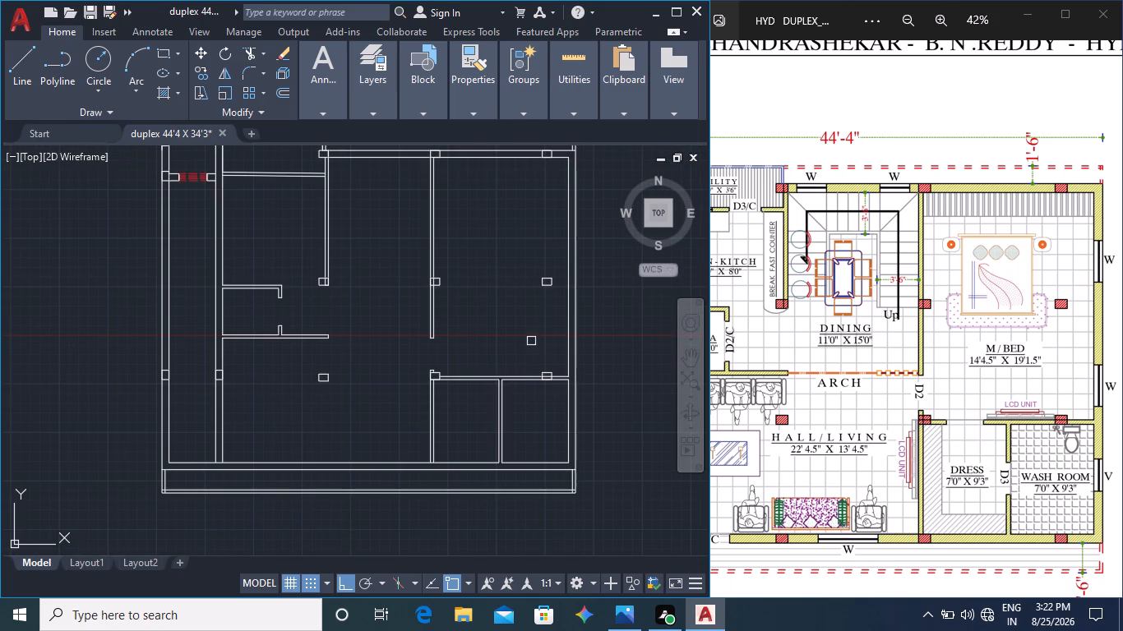
pyautogui.moveTo(527, 345); pyautogui.dragTo(557, 341, button='middle')
pyautogui.moveTo(825, 440); pyautogui.dragTo(873, 409, button='middle')
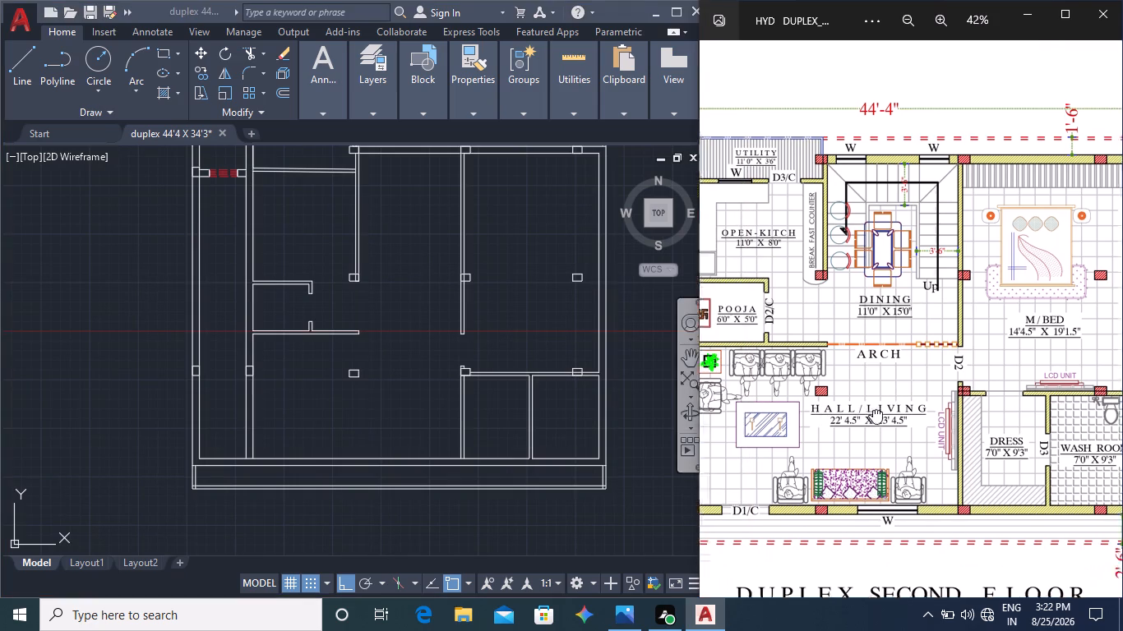
pyautogui.moveTo(873, 409); pyautogui.dragTo(878, 408, button='middle')
pyautogui.moveTo(833, 435); pyautogui.dragTo(933, 386, button='middle')
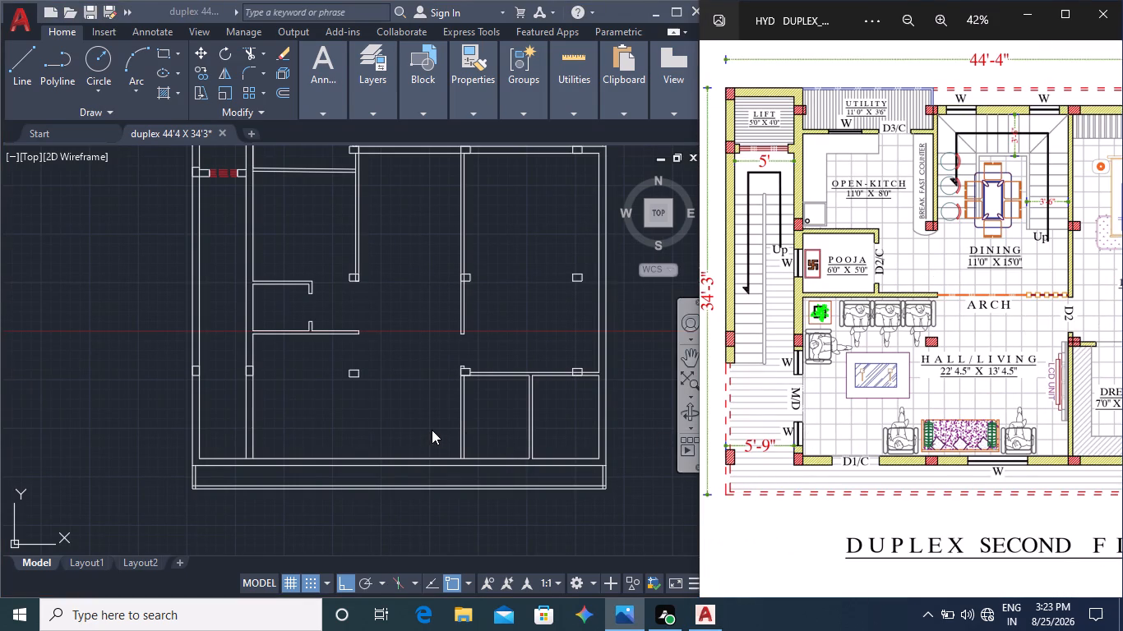
pyautogui.press('Escape')
pyautogui.press('Escape')
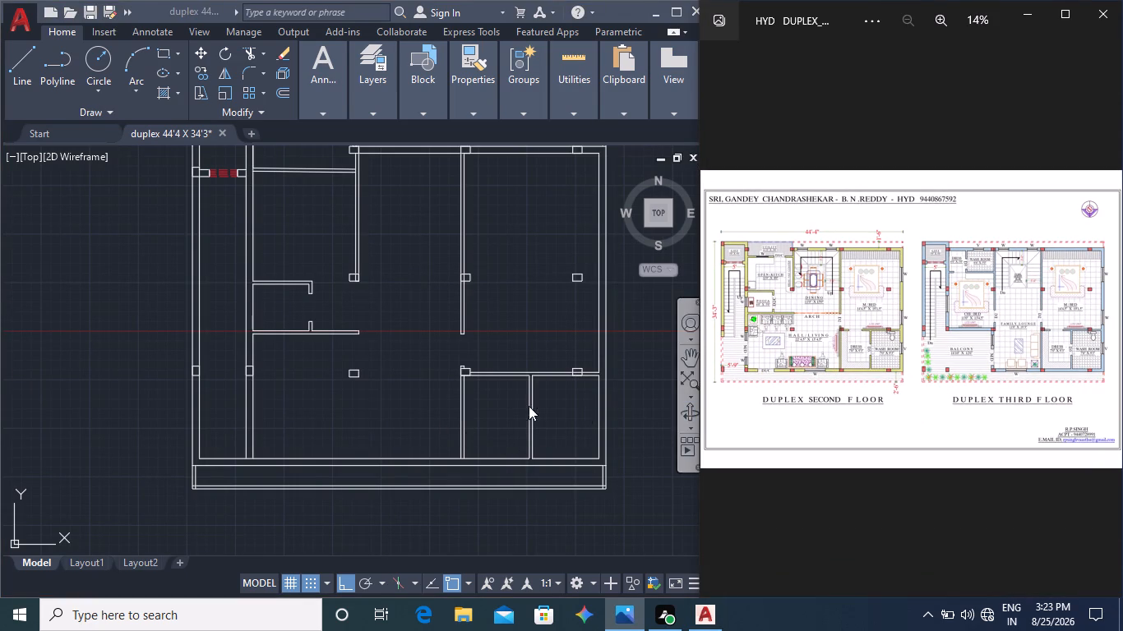
pyautogui.scroll(2, 809, 382)
pyautogui.moveTo(768, 391); pyautogui.dragTo(851, 390, button='middle')
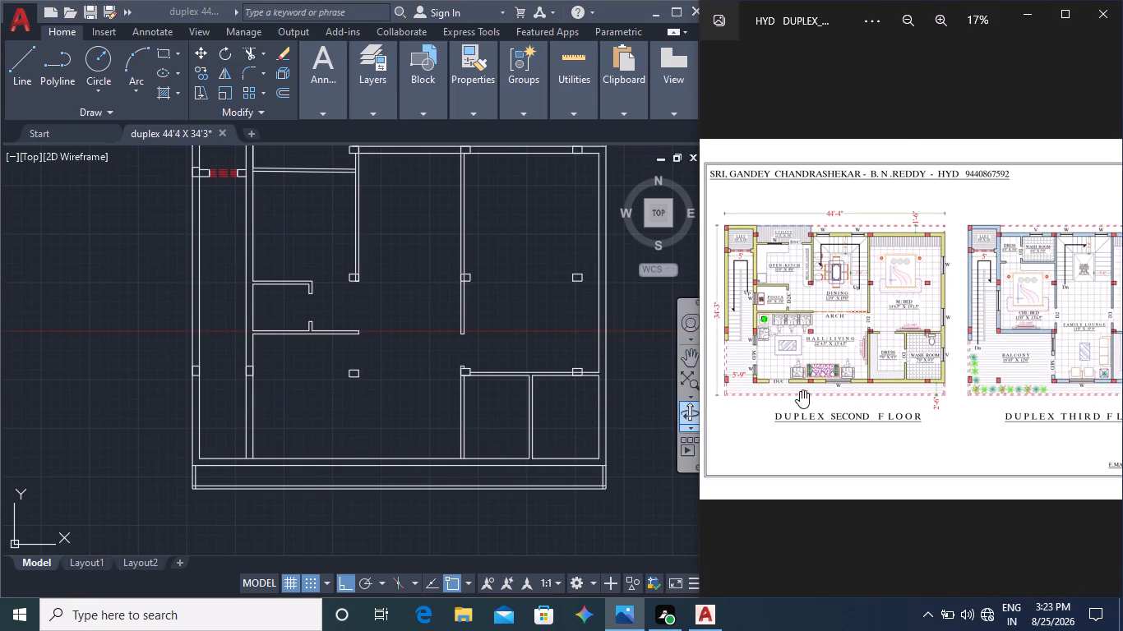
pyautogui.scroll(4, 761, 380)
pyautogui.moveTo(766, 393); pyautogui.dragTo(822, 392, button='middle')
pyautogui.scroll(2, 756, 385)
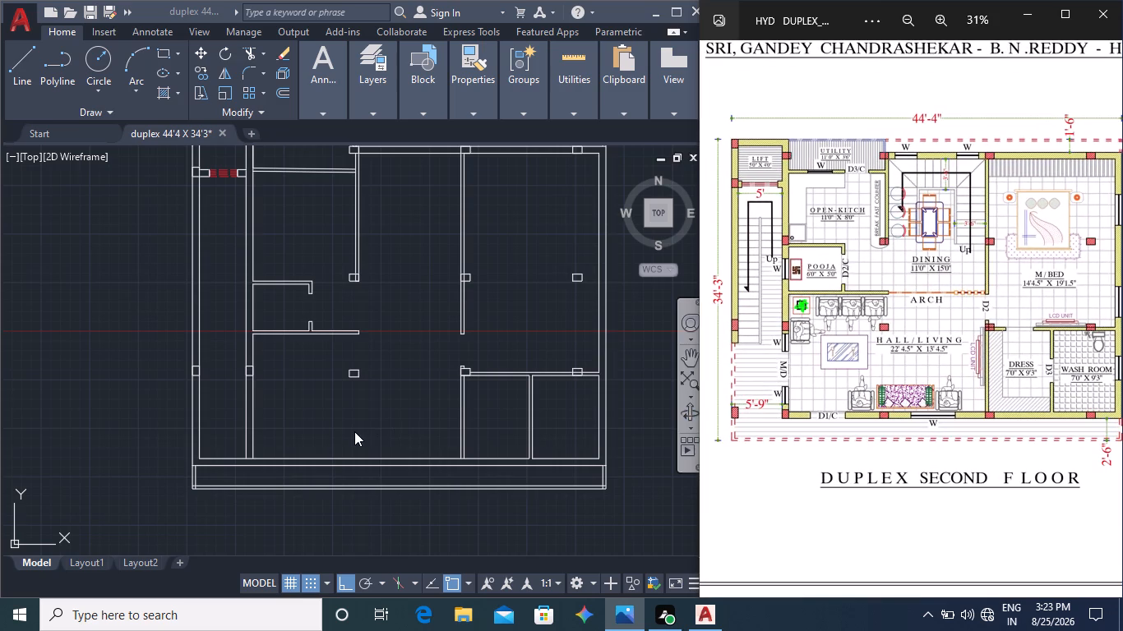
# Draw a closing line across the outer staircase wall, 2' below its lower column.
pyautogui.middleClick(351, 424)
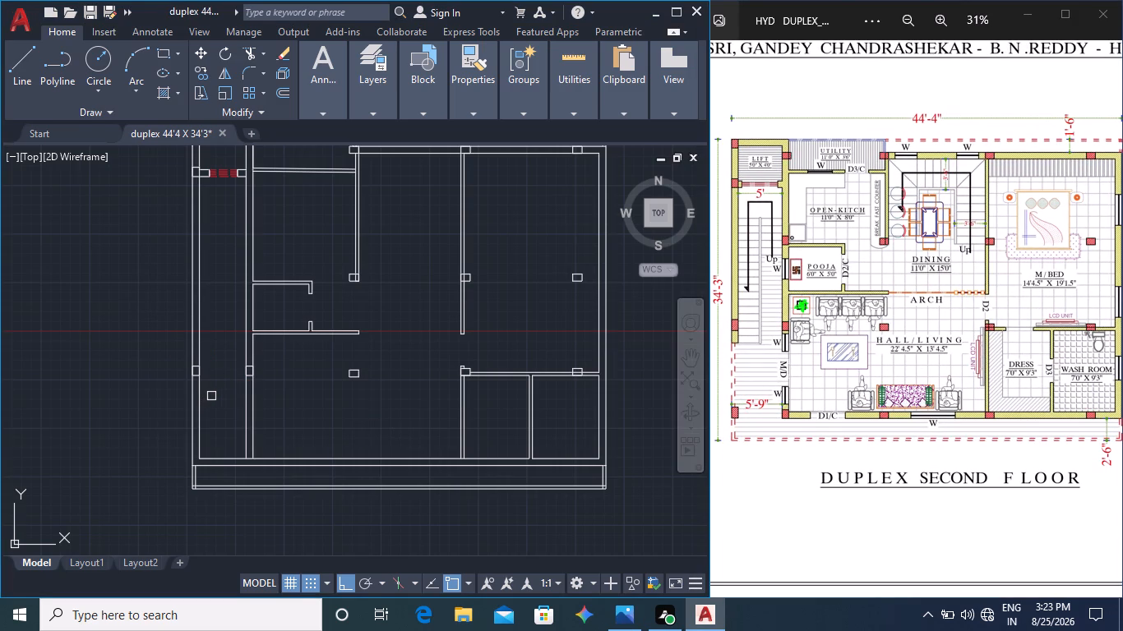
pyautogui.scroll(1, 211, 396)
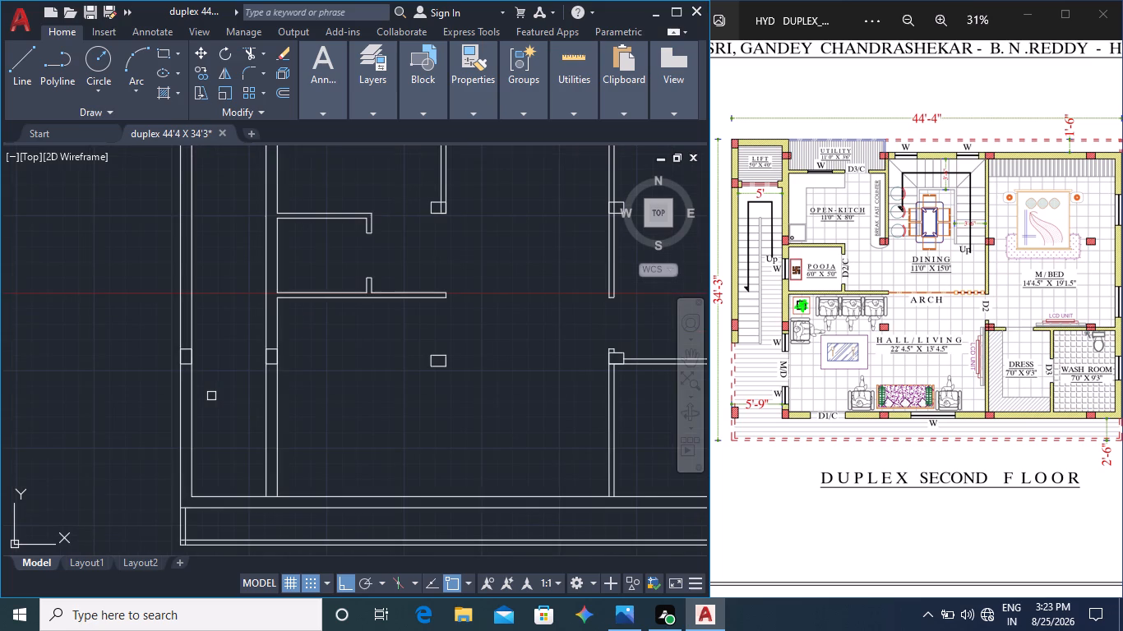
pyautogui.scroll(1, 211, 396)
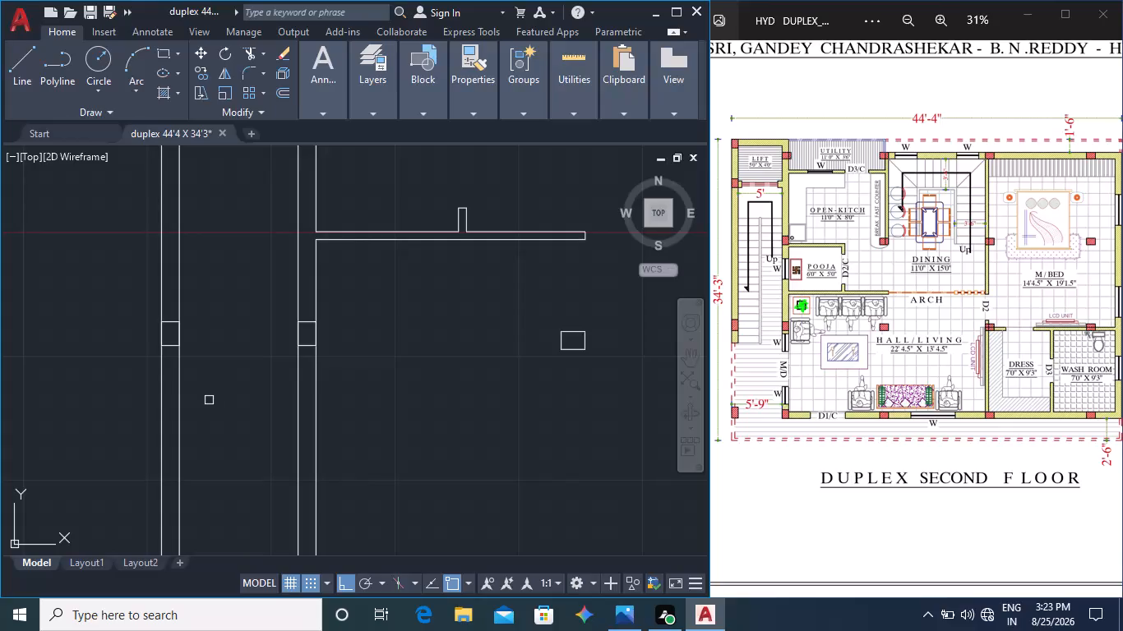
pyautogui.click(22, 72)
pyautogui.press('t')
pyautogui.press('k')
pyautogui.press('Return')
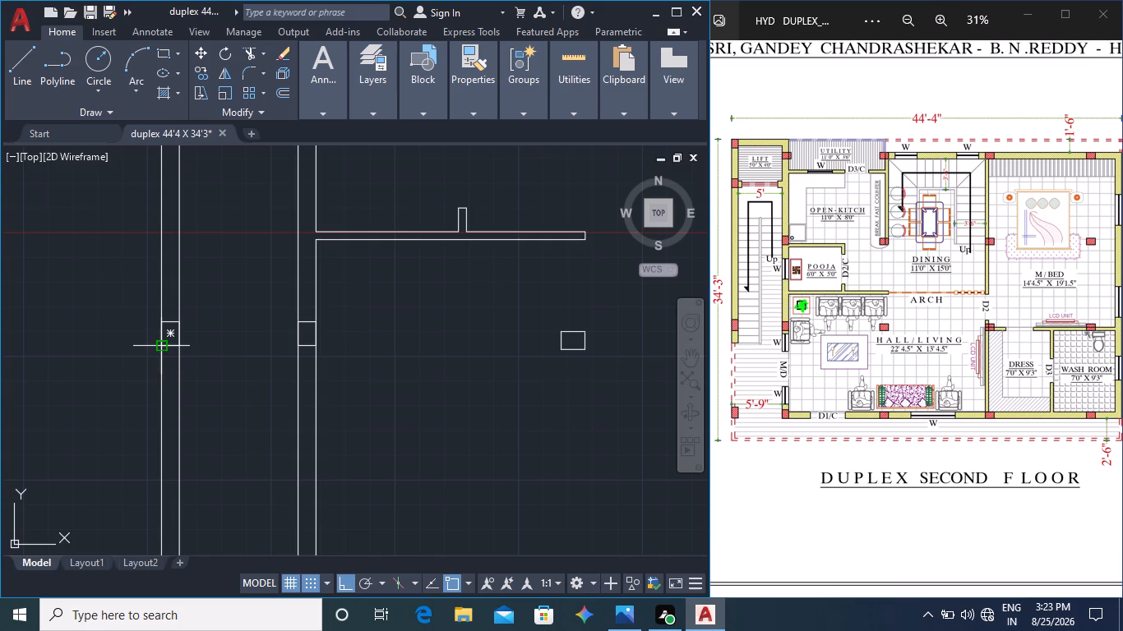
pyautogui.click(159, 347)
pyautogui.write("2'")
pyautogui.press('Return')
pyautogui.press('Return')
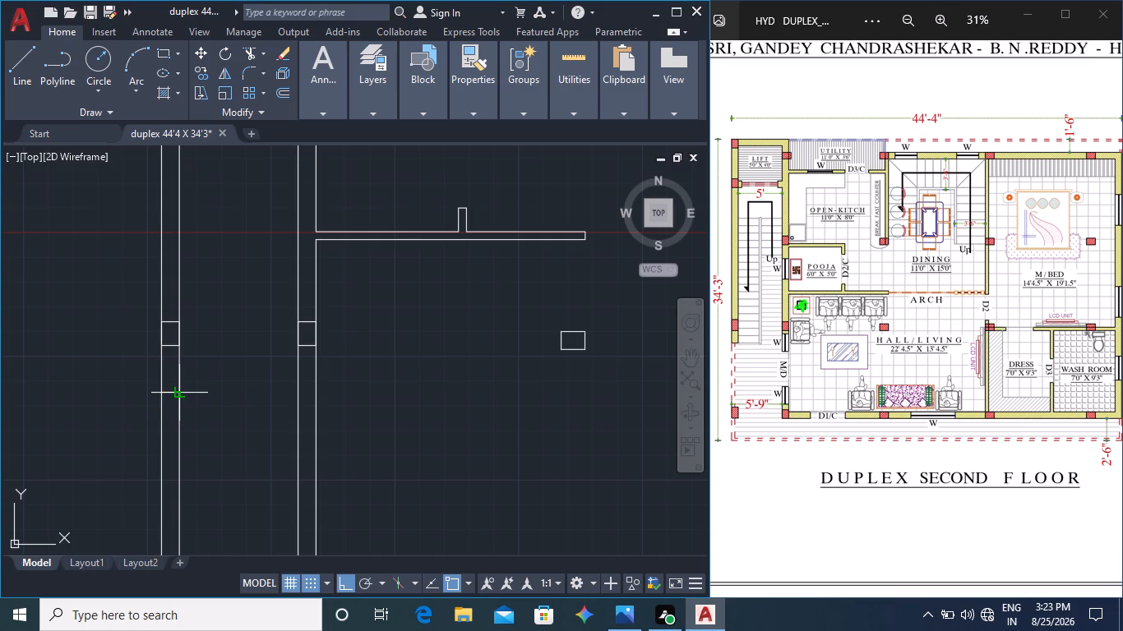
pyautogui.click(179, 394)
pyautogui.press('Escape')
# Copy the closing line straight across to the staircase–hall wall at the same level.
pyautogui.click(171, 394)
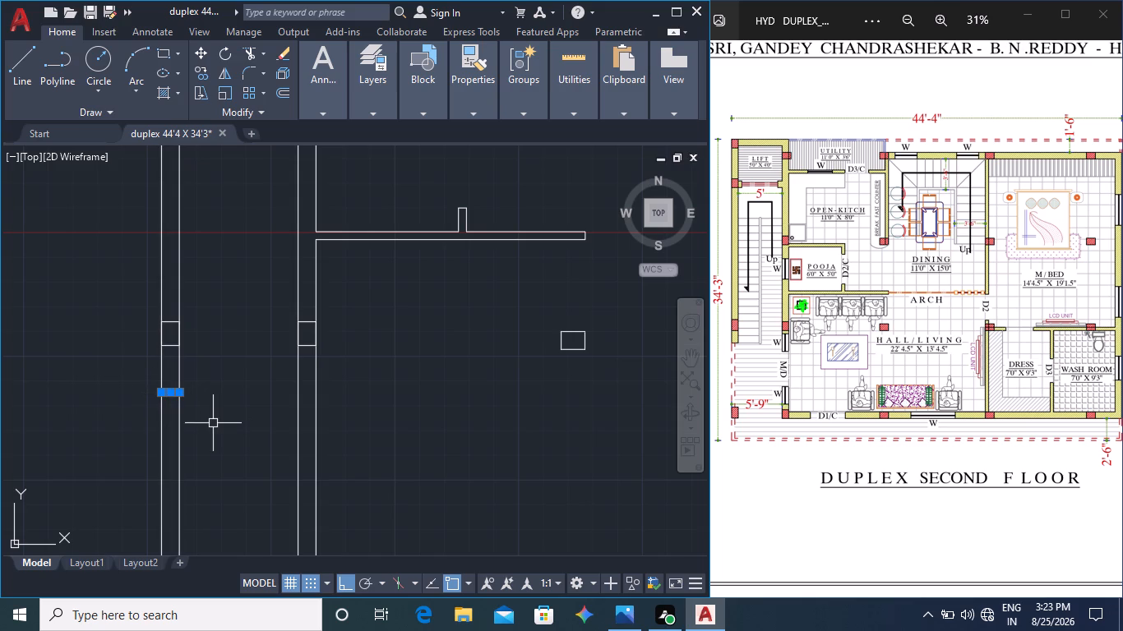
pyautogui.click(201, 71)
pyautogui.click(179, 394)
pyautogui.click(316, 393)
pyautogui.press('Escape')
# Trim the outer staircase wall and the staircase–hall wall between their closing lines and the bottom outer wall.
pyautogui.scroll(4, 312, 402)
pyautogui.scroll(-5, 312, 402)
pyautogui.moveTo(381, 472); pyautogui.dragTo(417, 224, button='middle')
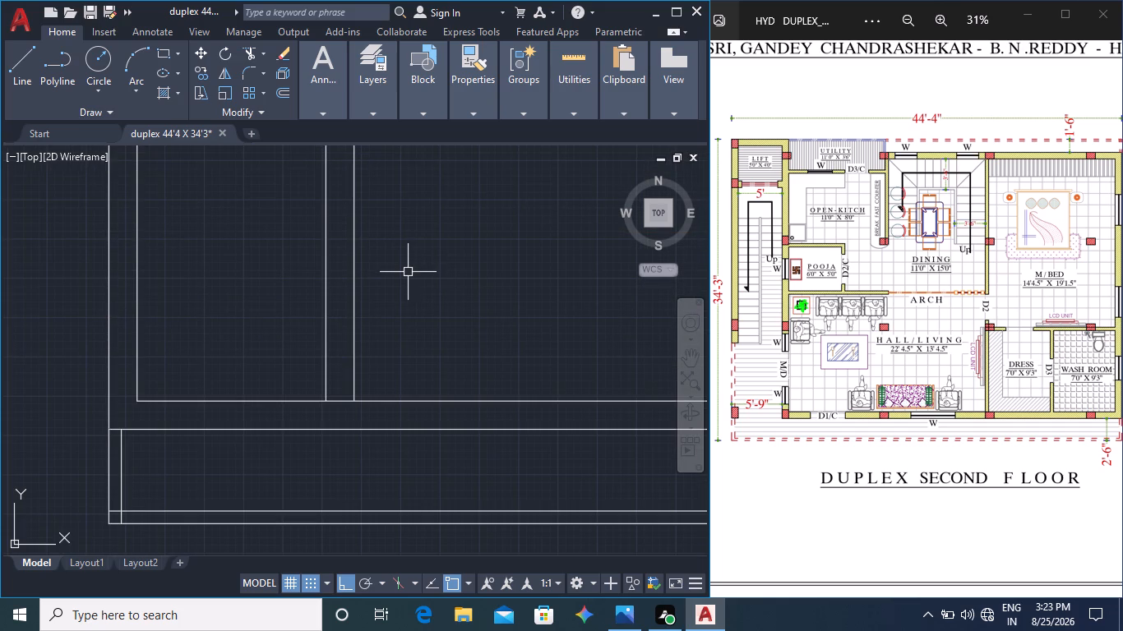
pyautogui.write('tr')
pyautogui.press('Return')
pyautogui.scroll(-2, 410, 302)
pyautogui.click(419, 306)
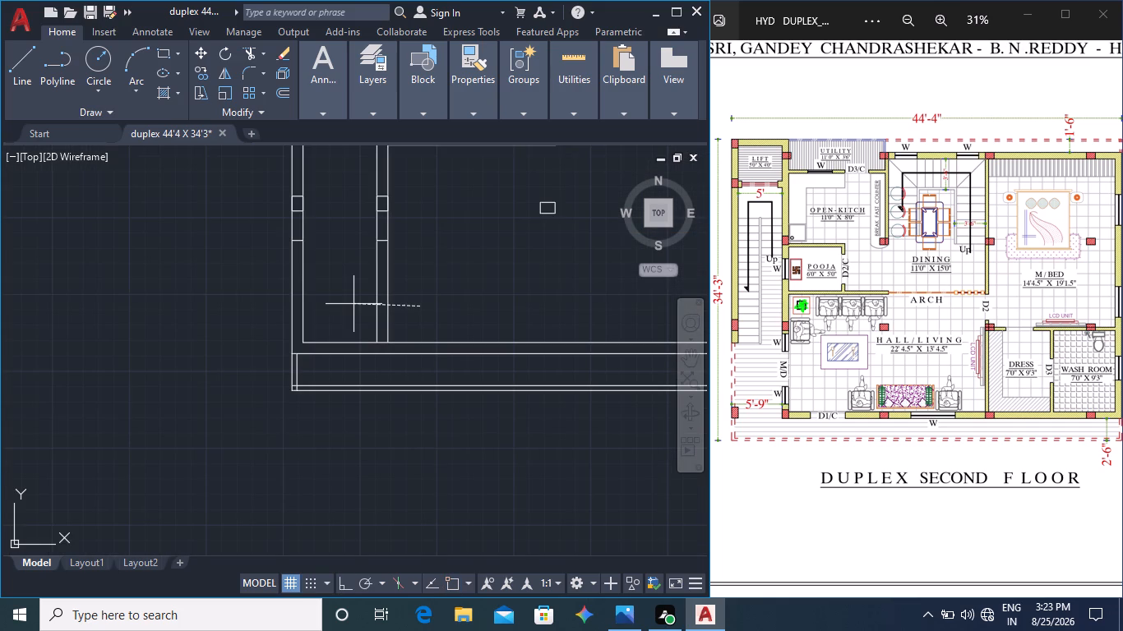
pyautogui.click(243, 302)
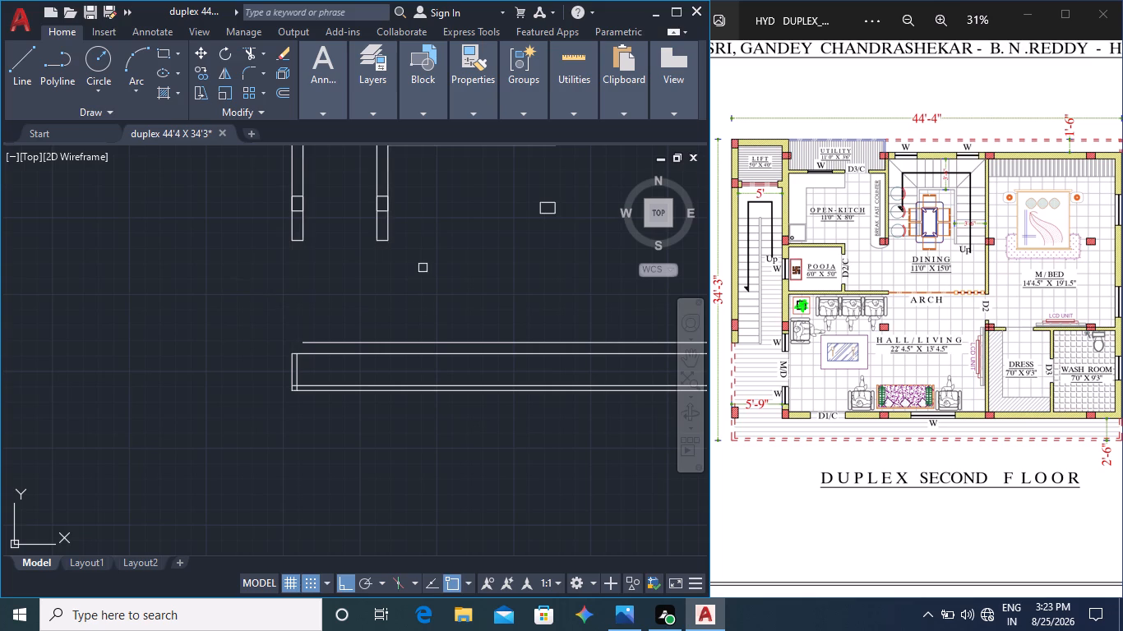
pyautogui.press('Escape')
pyautogui.press('Escape')
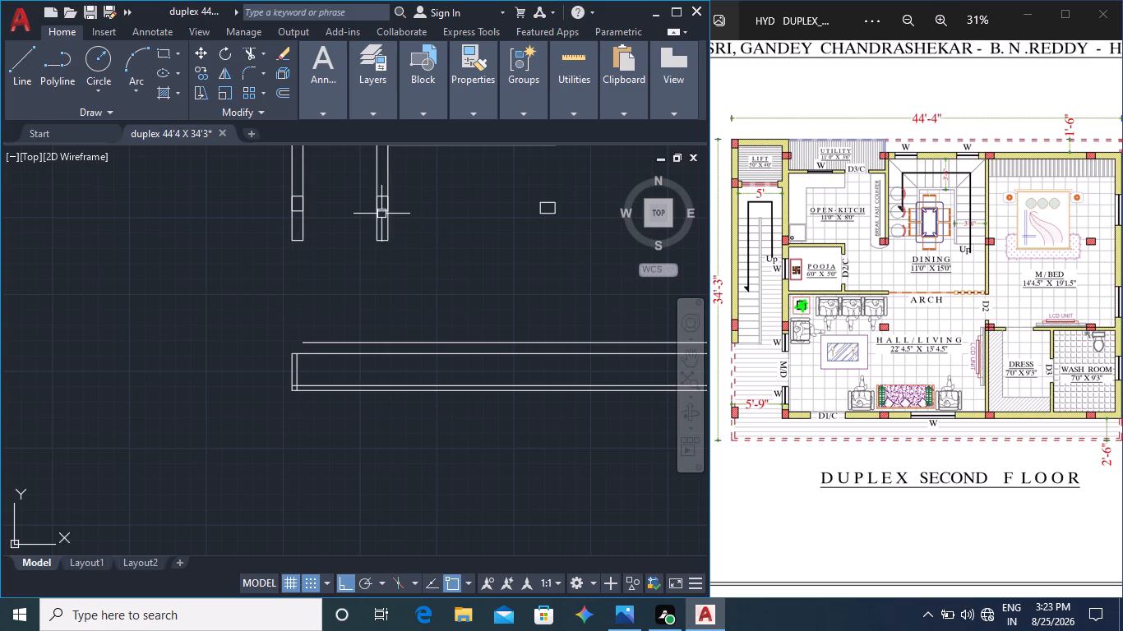
# Copy the staircase–hall wall column down onto the bottom outer wall, directly below it and at the outer staircase corner.
pyautogui.click(381, 212)
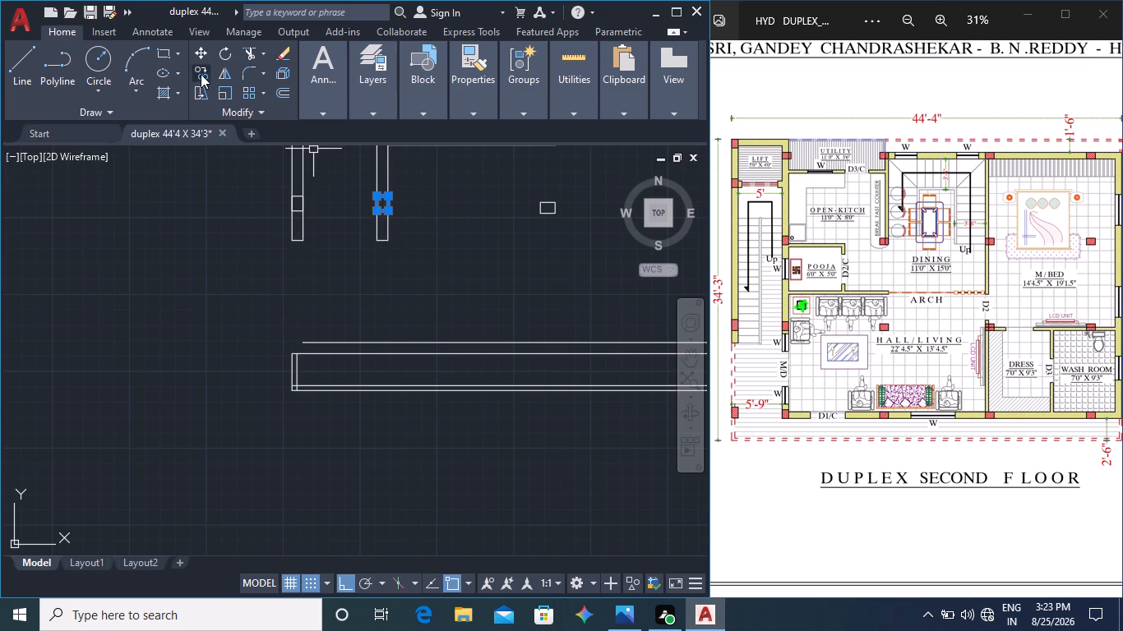
pyautogui.click(201, 74)
pyautogui.click(386, 208)
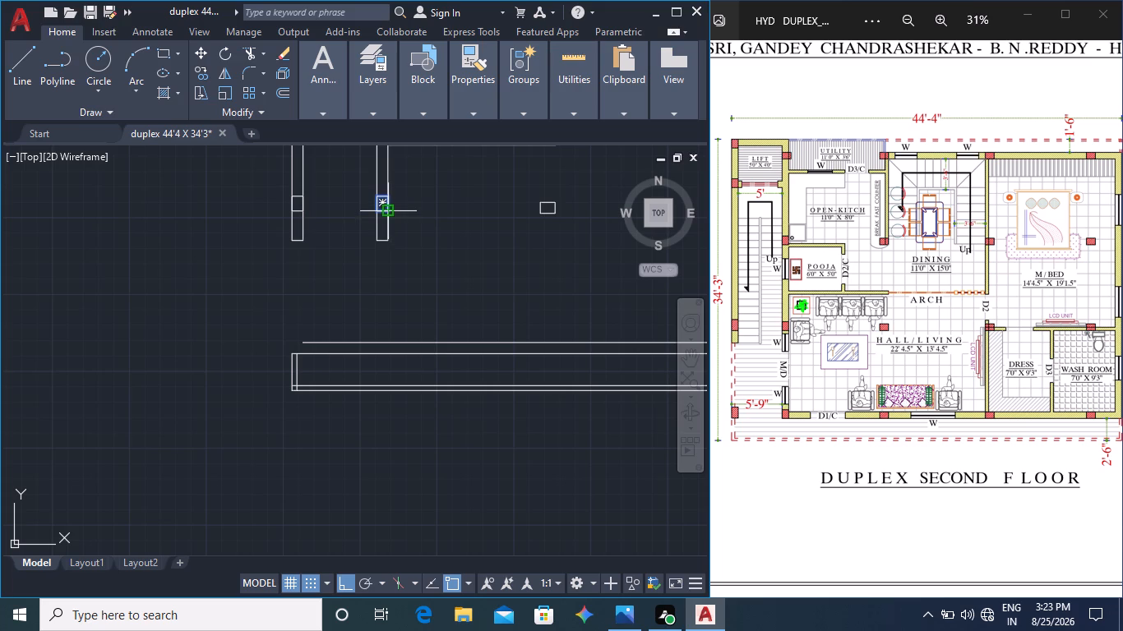
pyautogui.click(399, 352)
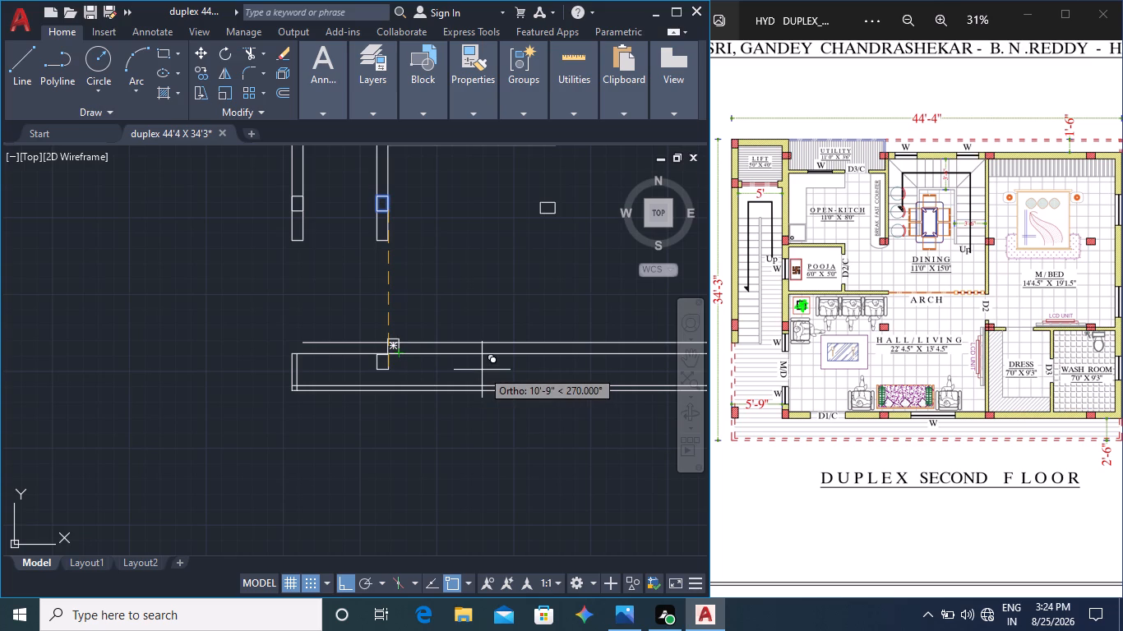
pyautogui.hotkey('ctrl', 'z')
pyautogui.scroll(1, 409, 338)
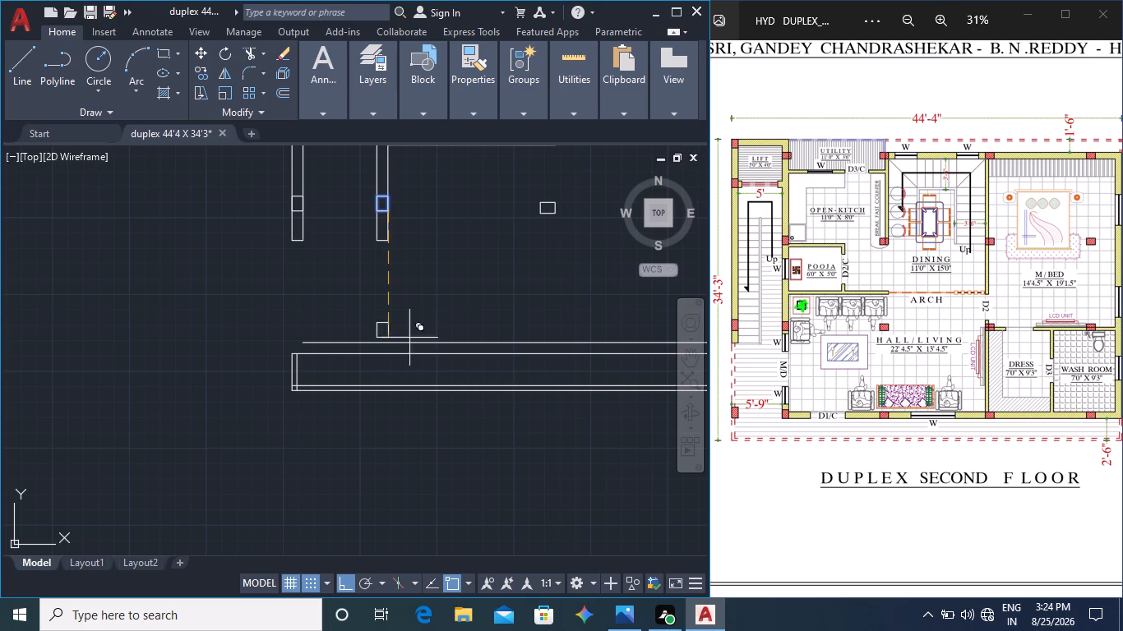
pyautogui.scroll(2, 409, 338)
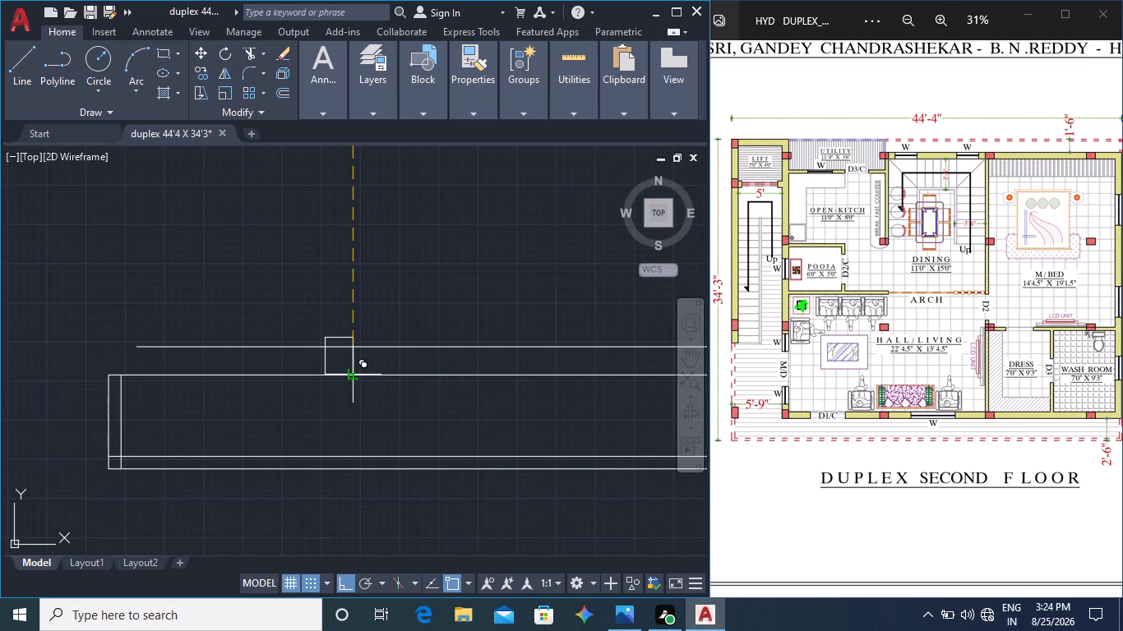
pyautogui.click(355, 379)
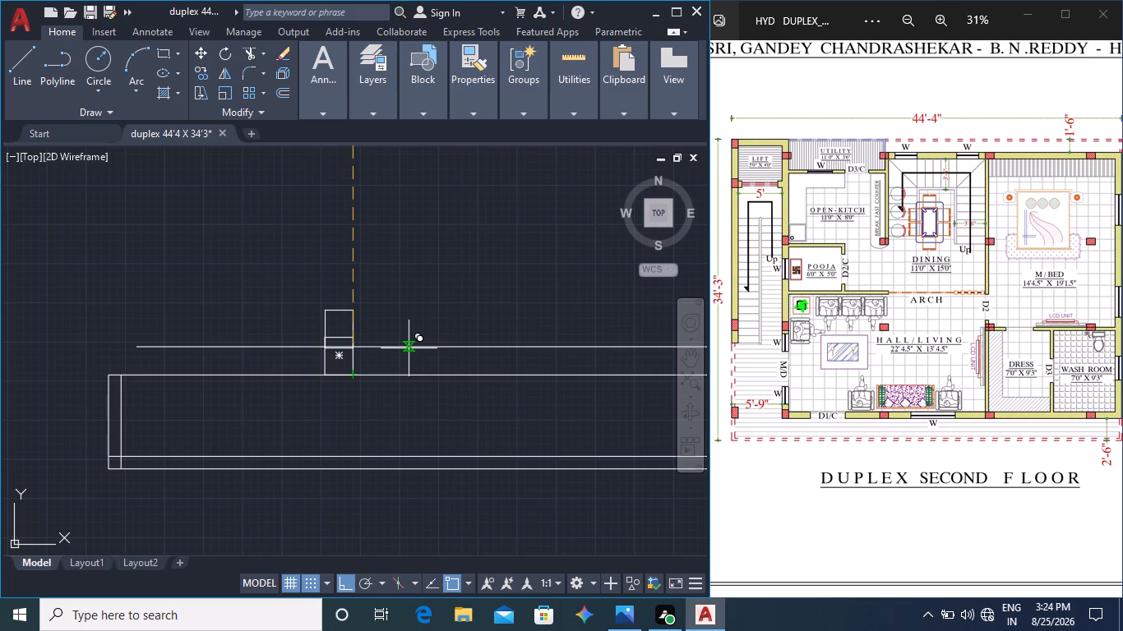
pyautogui.press('F8')
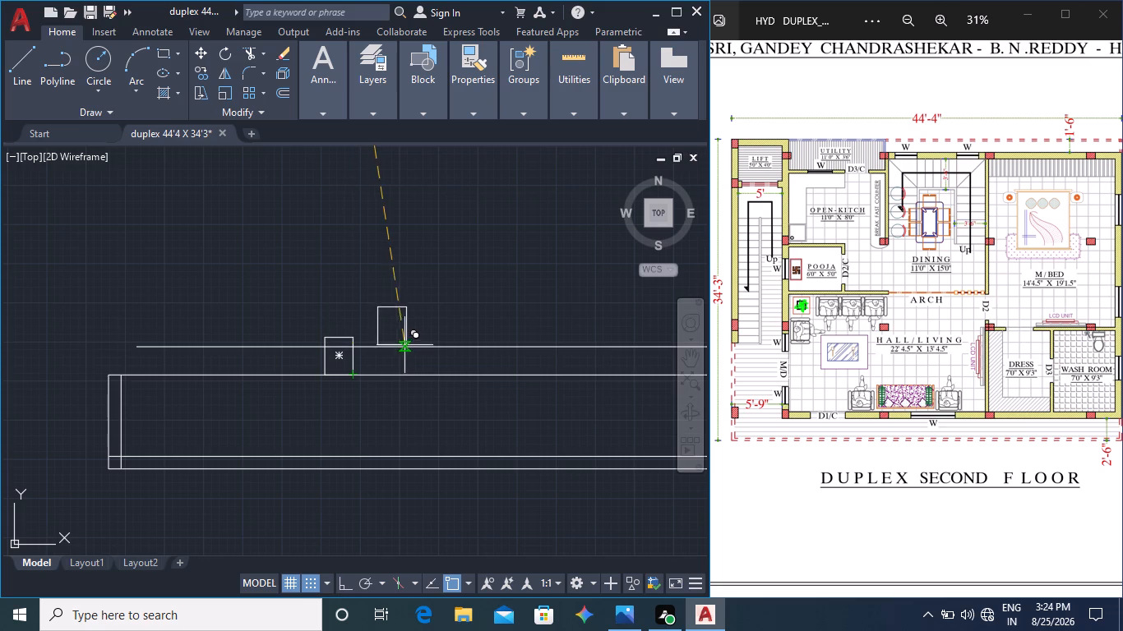
pyautogui.moveTo(284, 363); pyautogui.dragTo(453, 339, button='middle')
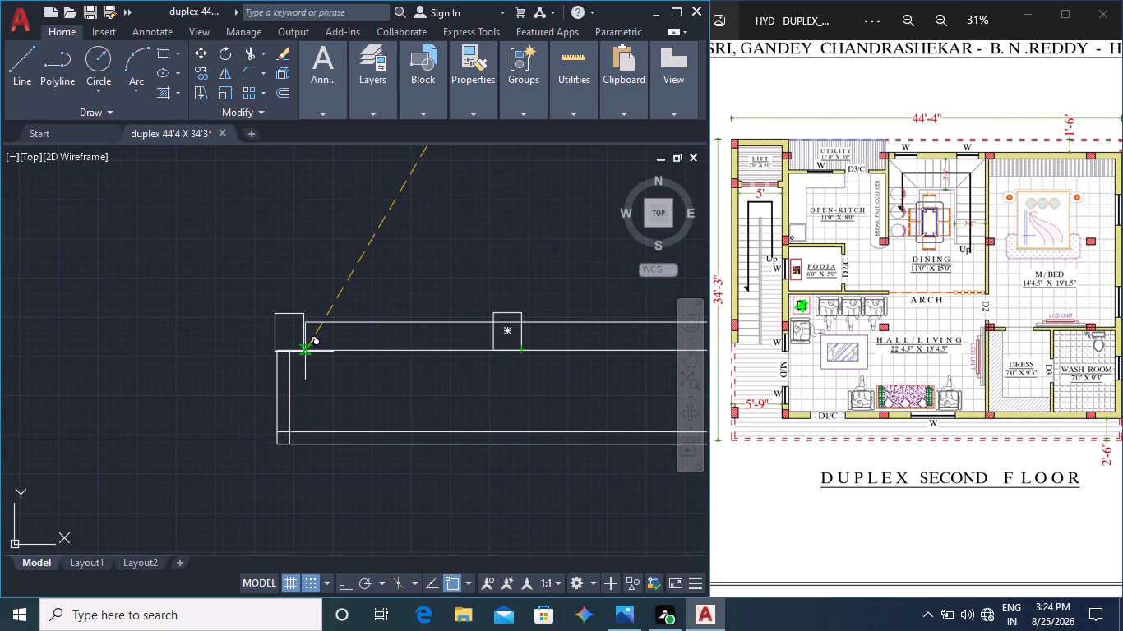
pyautogui.click(305, 352)
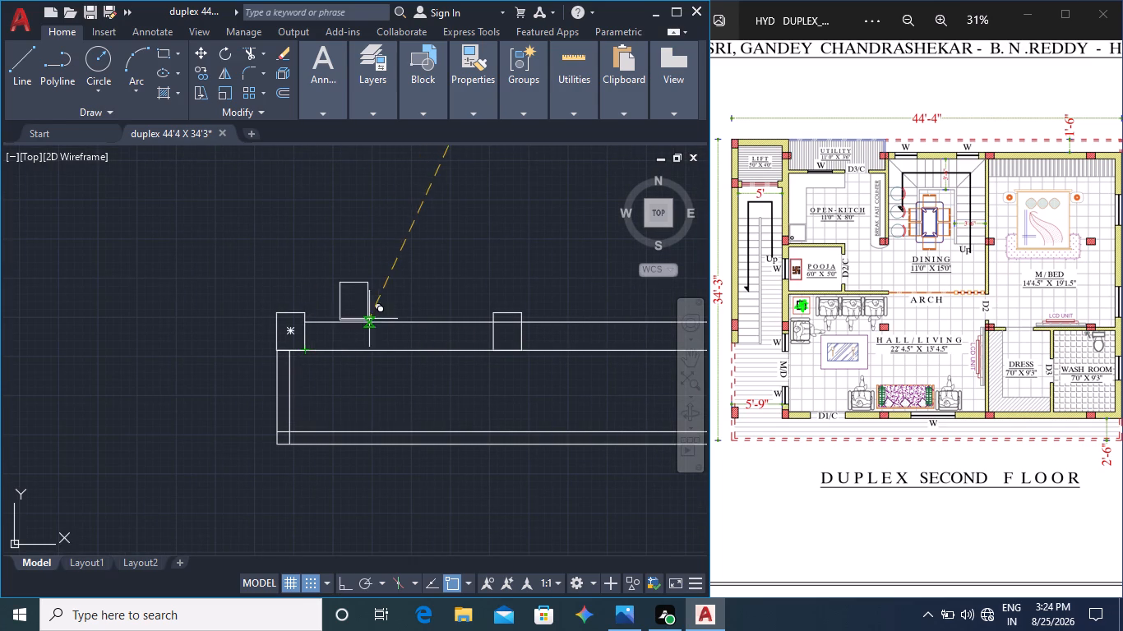
pyautogui.press('Escape')
# Move the outer staircase corner column so its outer edge lines up with the outer wall line below.
pyautogui.scroll(6, 280, 350)
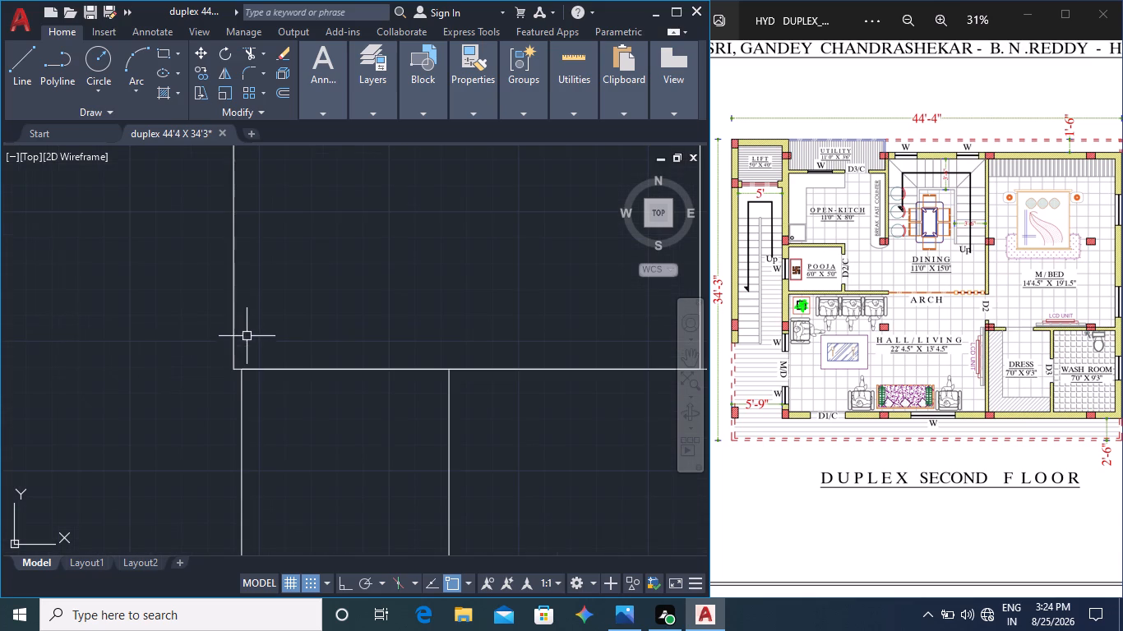
pyautogui.click(235, 362)
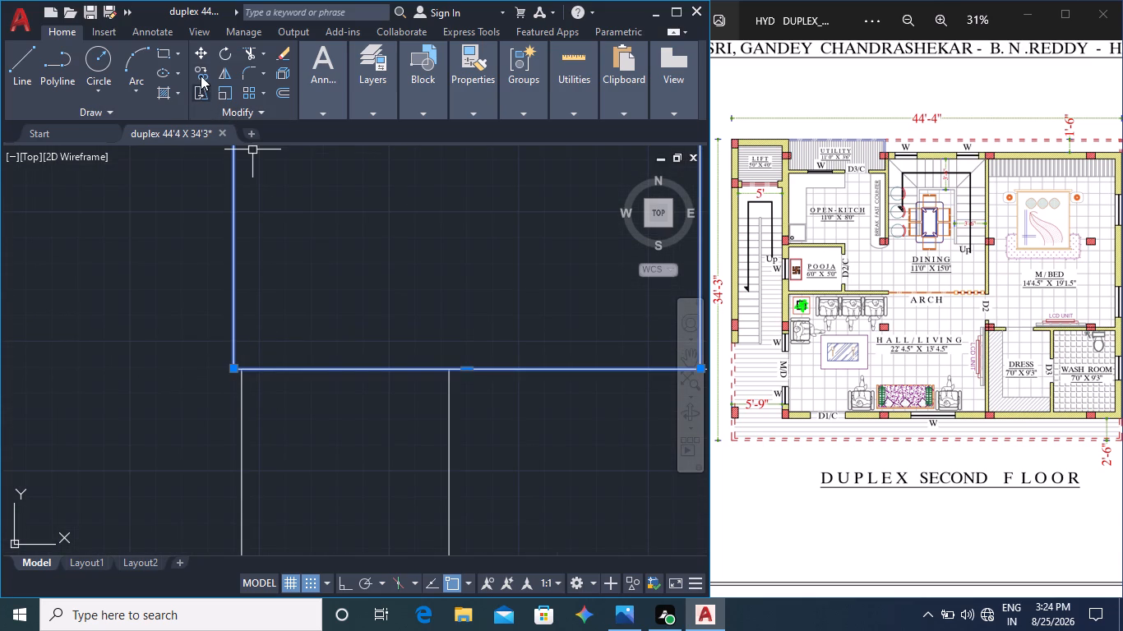
pyautogui.click(198, 55)
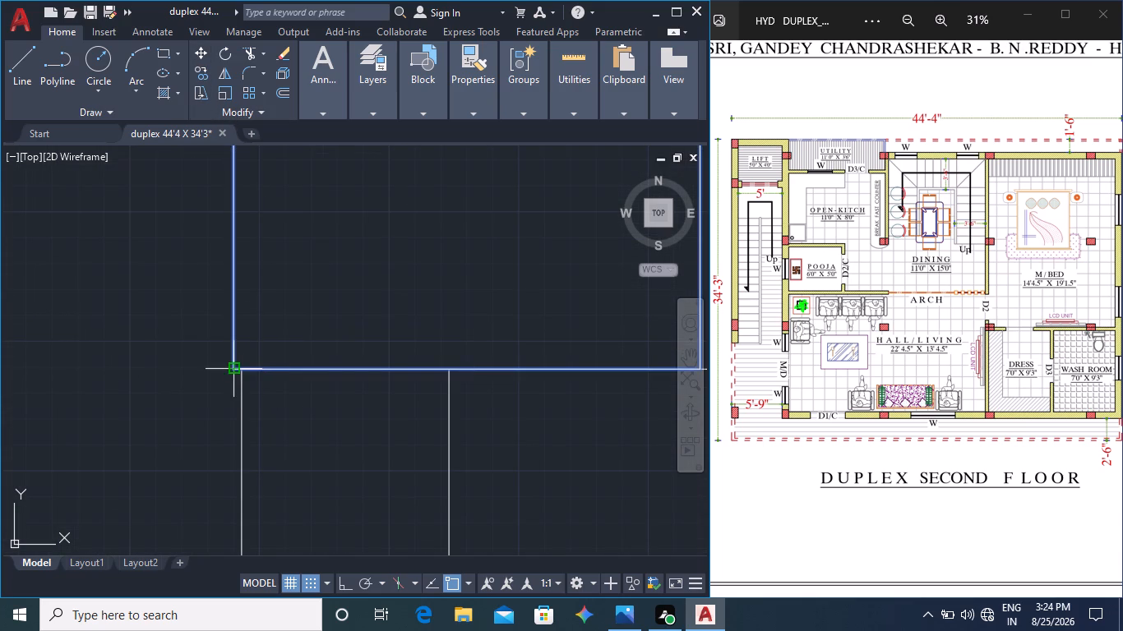
pyautogui.click(232, 364)
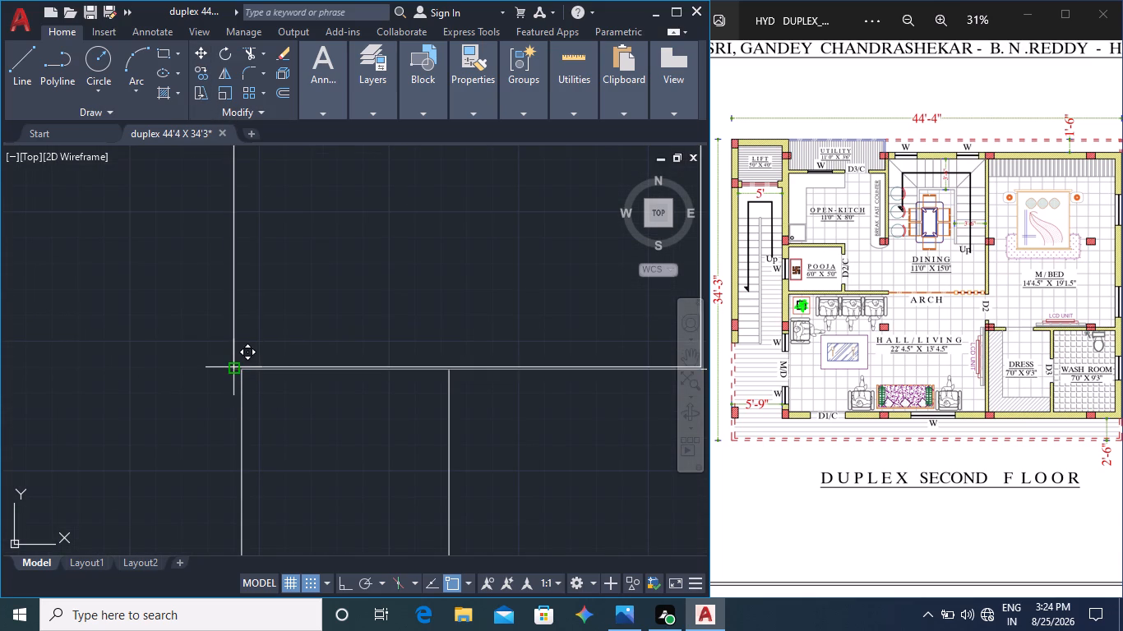
pyautogui.scroll(-2, 243, 362)
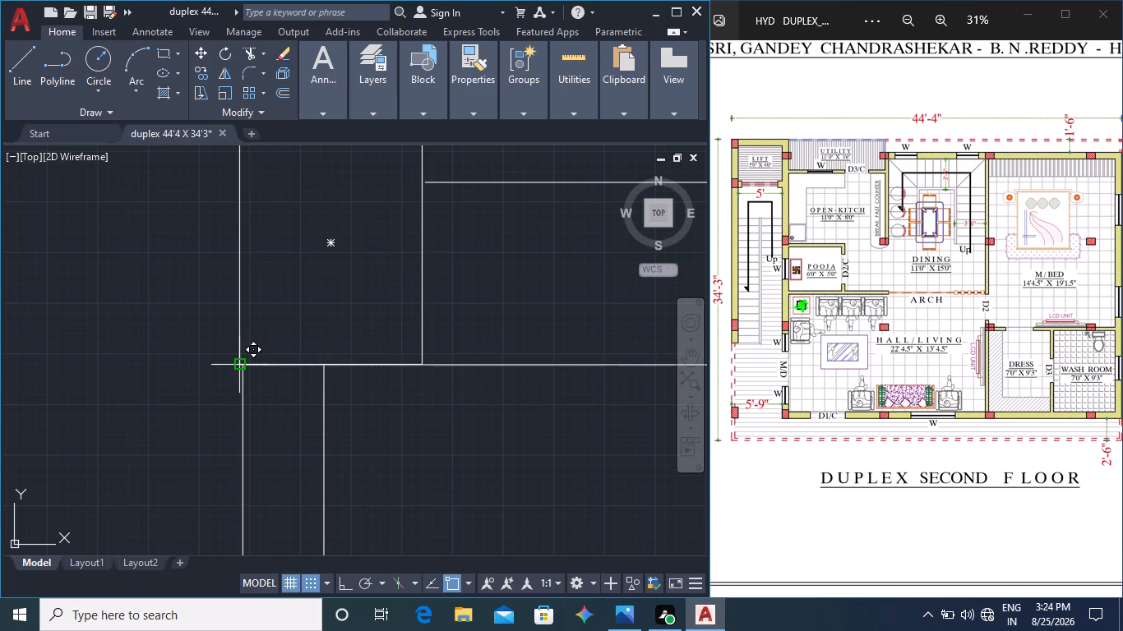
pyautogui.scroll(-1, 243, 360)
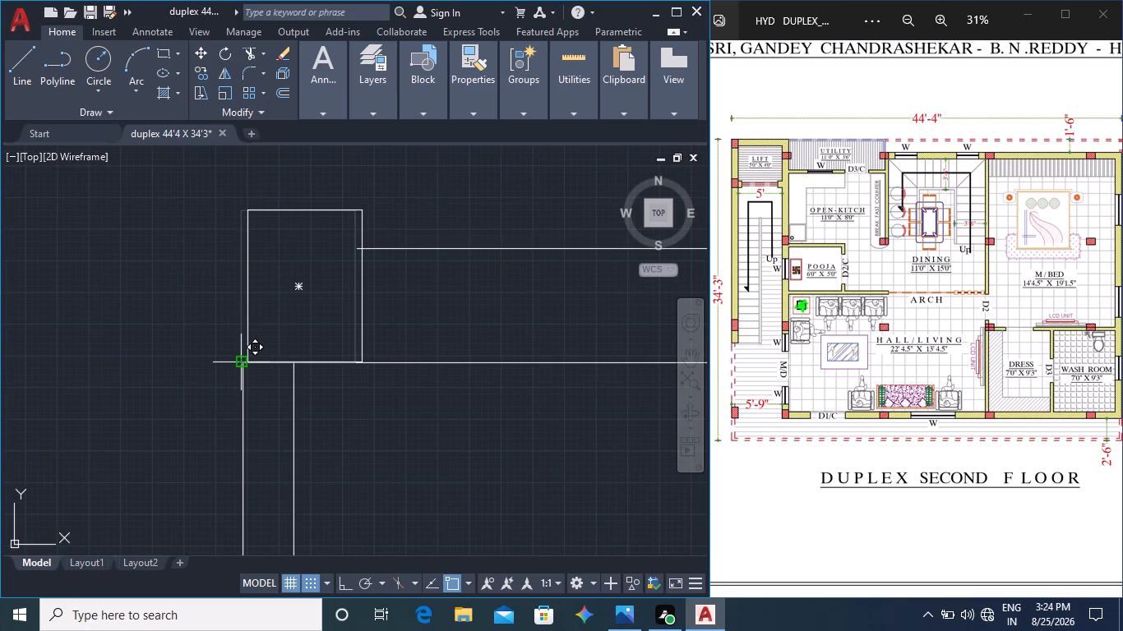
pyautogui.click(243, 361)
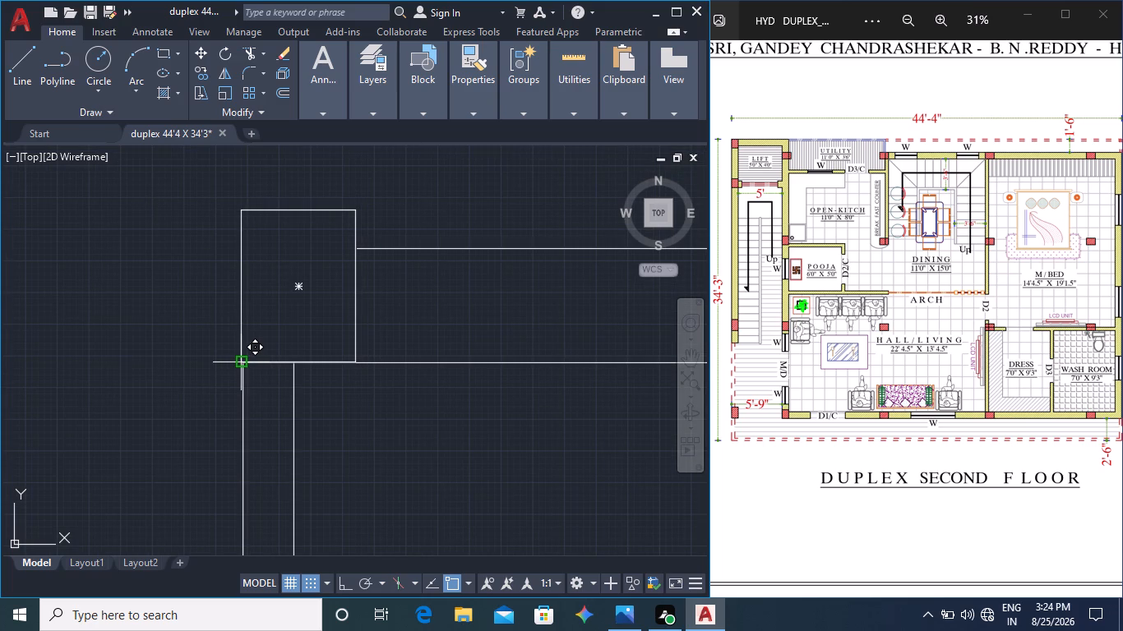
pyautogui.click(242, 357)
pyautogui.click(193, 53)
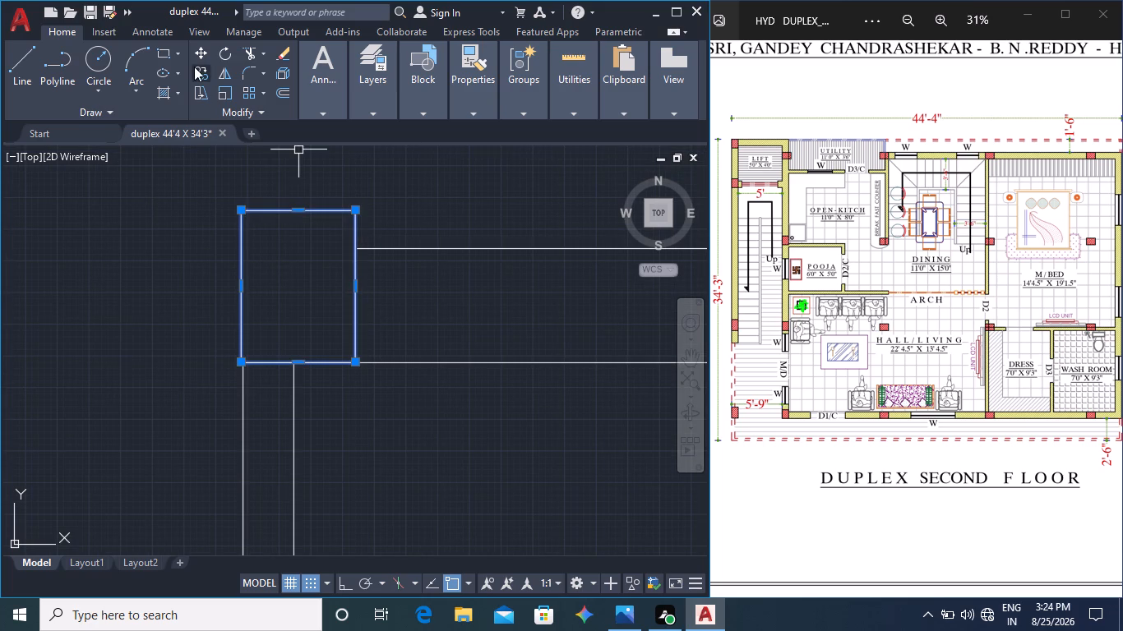
pyautogui.click(241, 361)
pyautogui.scroll(-4, 367, 253)
pyautogui.scroll(5, 345, 274)
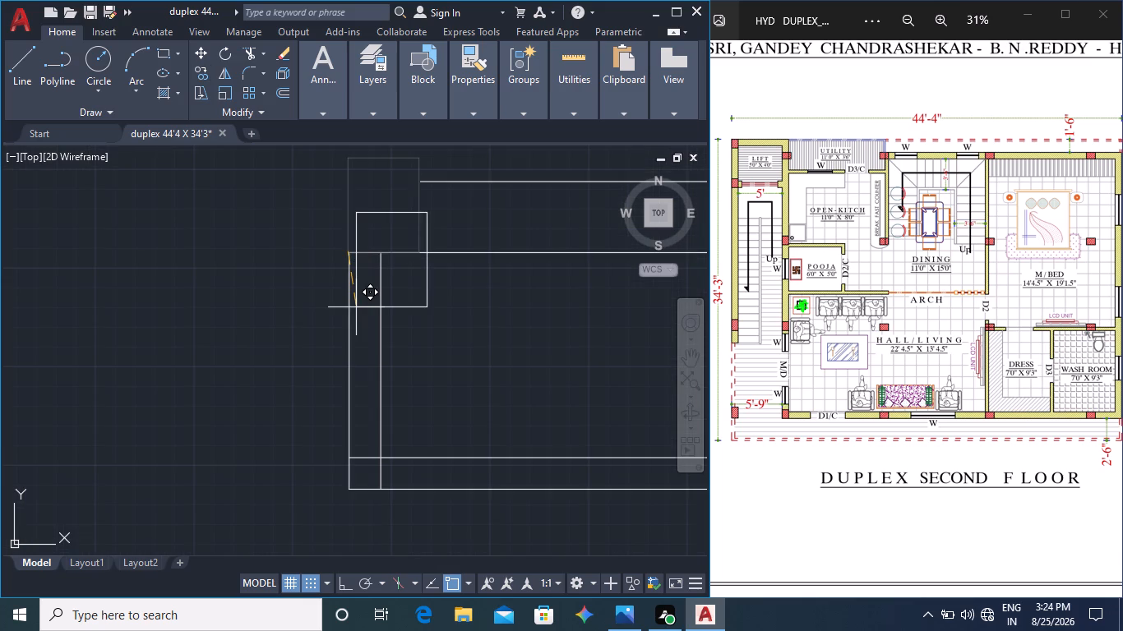
pyautogui.click(352, 255)
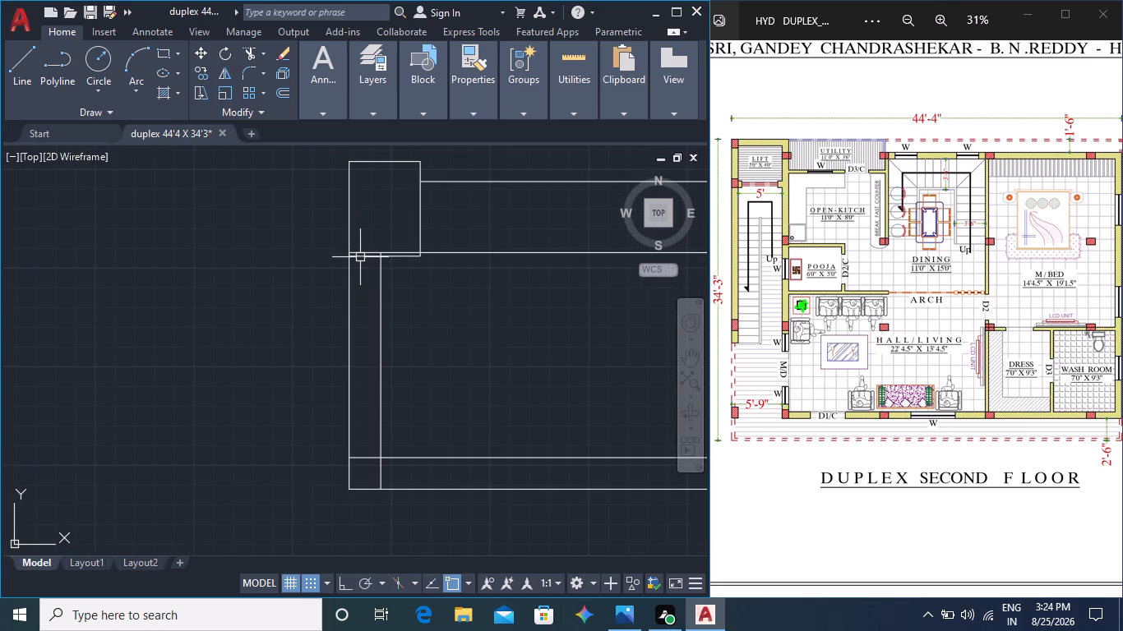
# Move the same column up so its lower outer corner sits on the bottom wall's outer corner.
pyautogui.scroll(2, 359, 256)
pyautogui.click(356, 257)
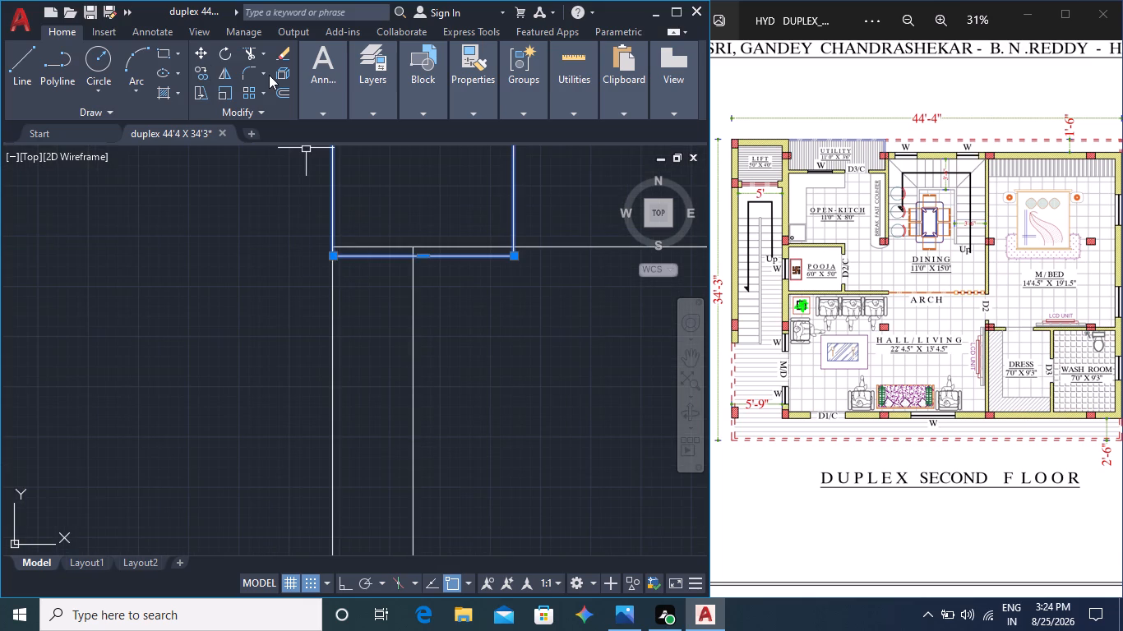
pyautogui.click(200, 53)
pyautogui.click(330, 257)
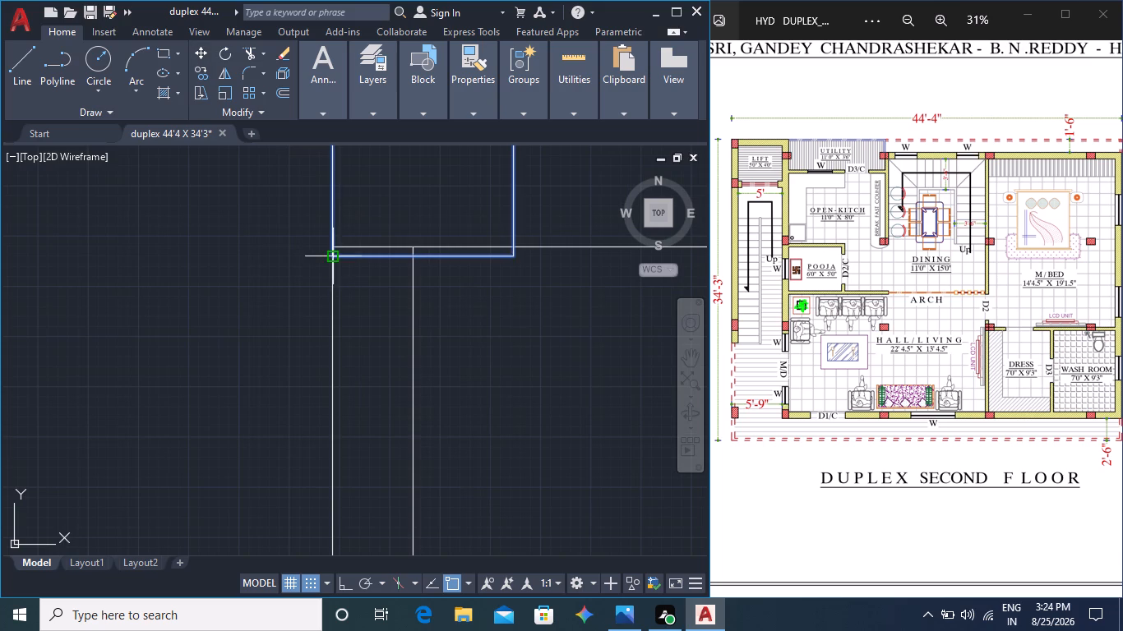
pyautogui.click(331, 248)
pyautogui.press('Escape')
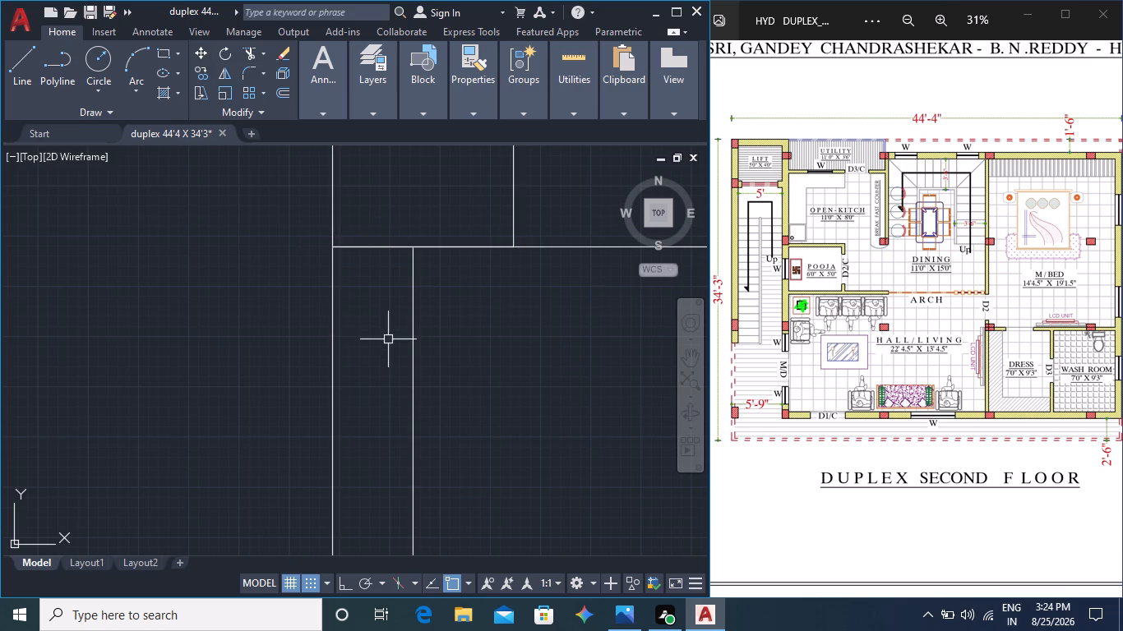
pyautogui.press('Escape')
# Draw a wall stub at the staircase–hall column, 1' up from the bottom wall's inner line, across the column's width and back down.
pyautogui.scroll(-3, 480, 273)
pyautogui.moveTo(519, 313); pyautogui.dragTo(305, 408, button='middle')
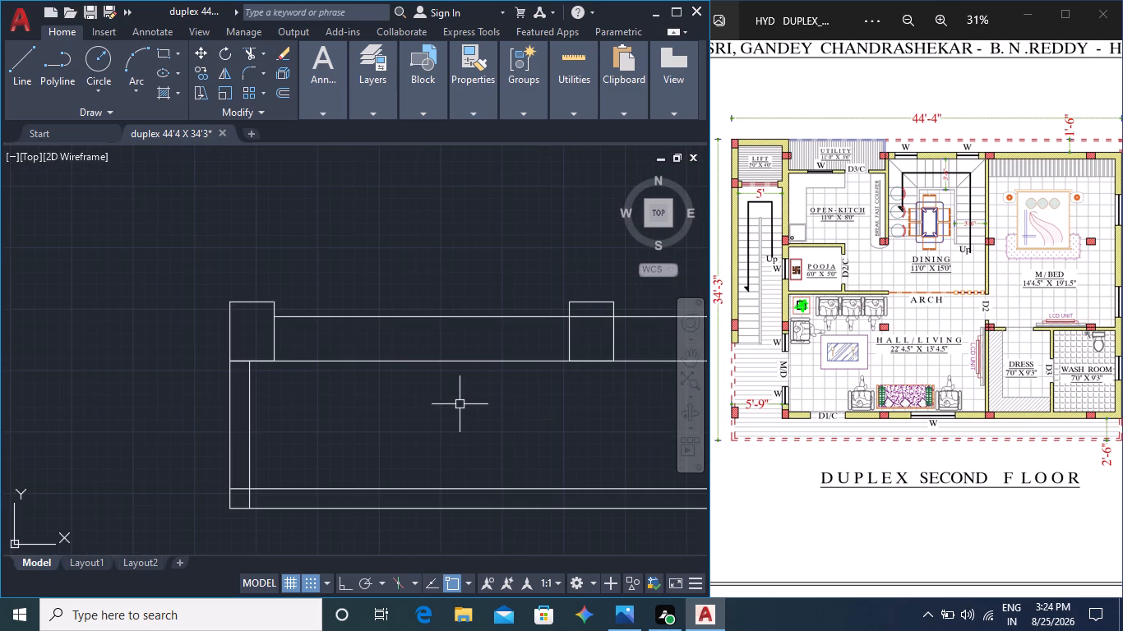
pyautogui.scroll(-2, 592, 374)
pyautogui.moveTo(572, 398); pyautogui.dragTo(538, 337, button='middle')
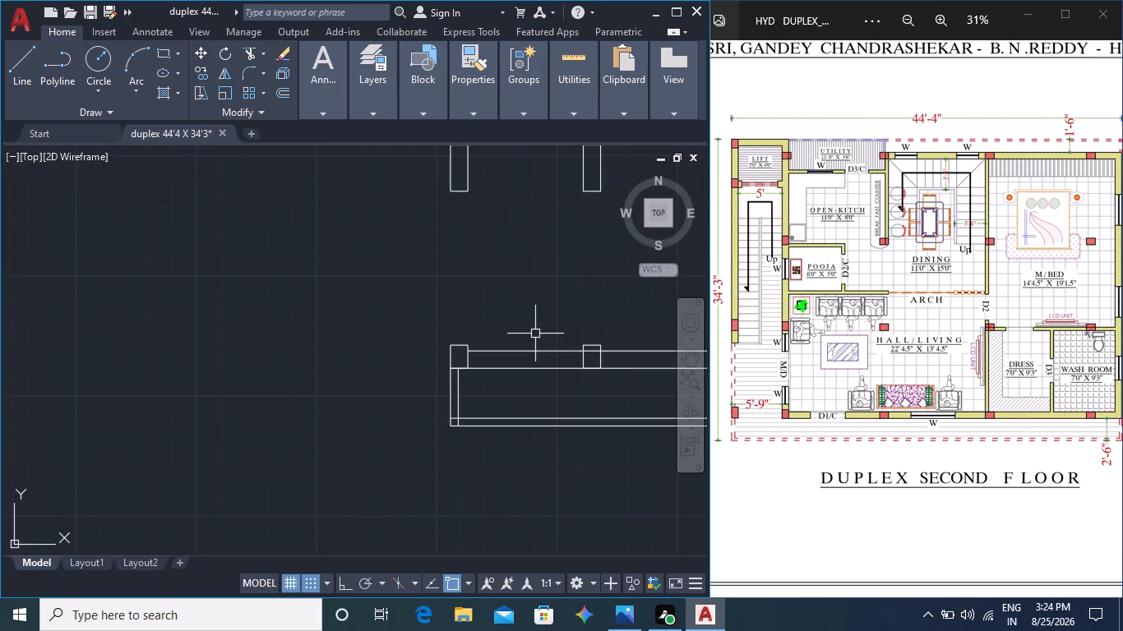
pyautogui.moveTo(538, 337); pyautogui.dragTo(483, 392, button='middle')
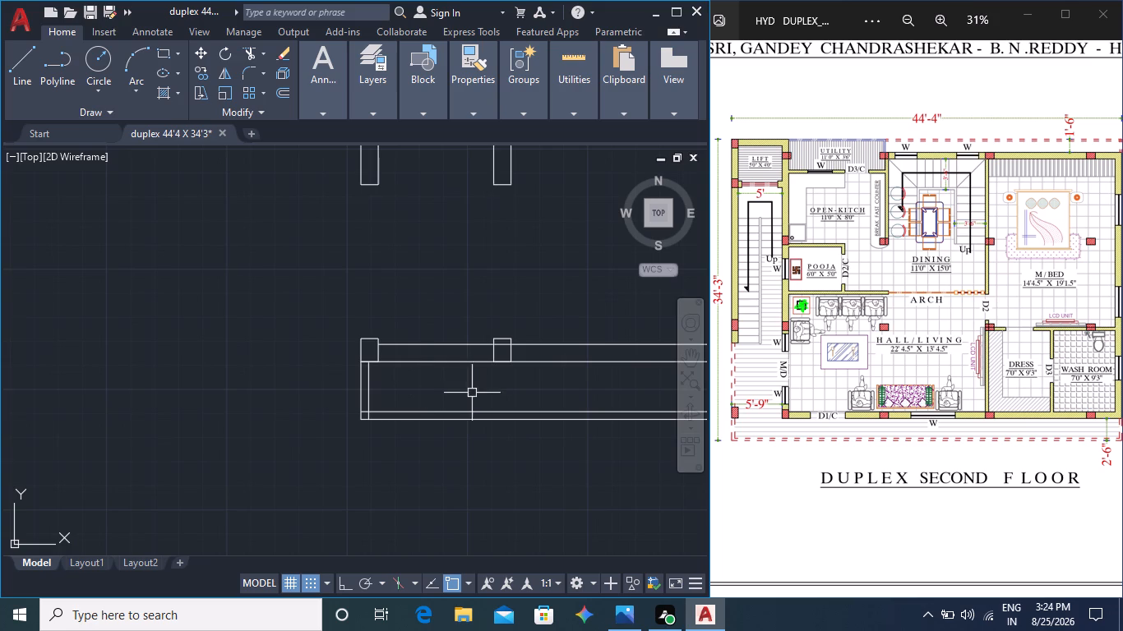
pyautogui.scroll(1, 502, 325)
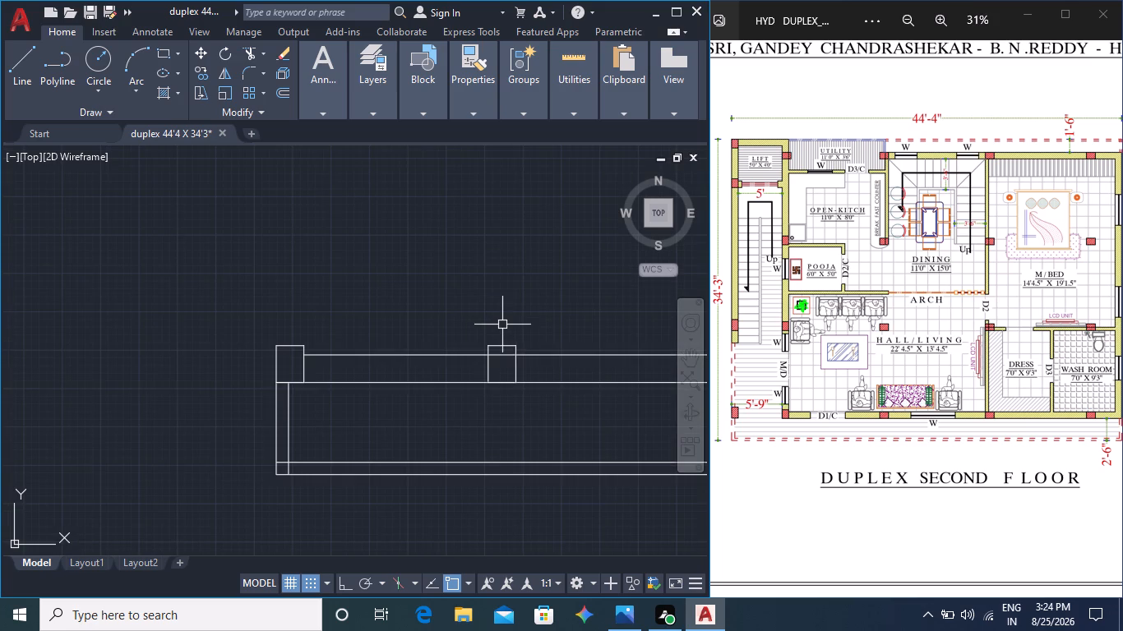
pyautogui.scroll(2, 508, 325)
pyautogui.click(25, 74)
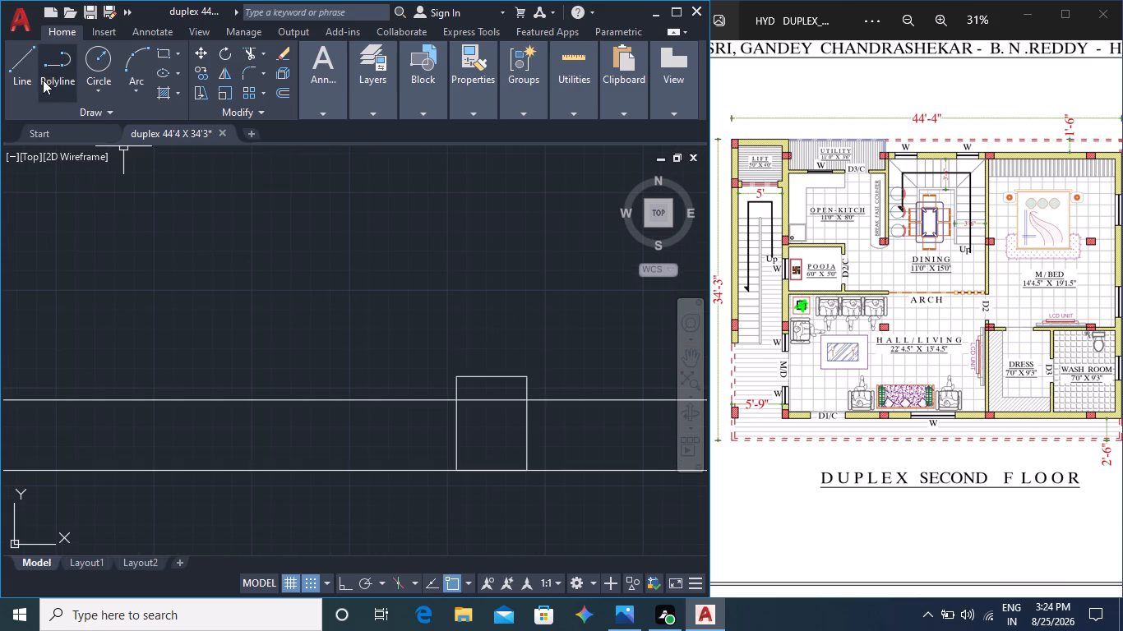
pyautogui.click(456, 399)
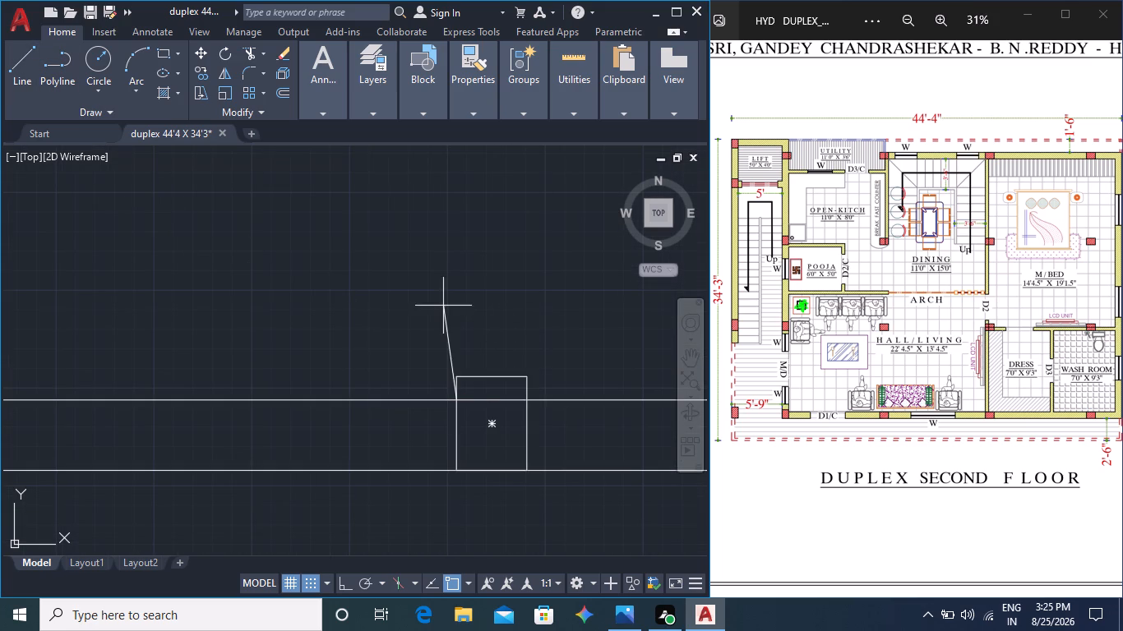
pyautogui.press('F8')
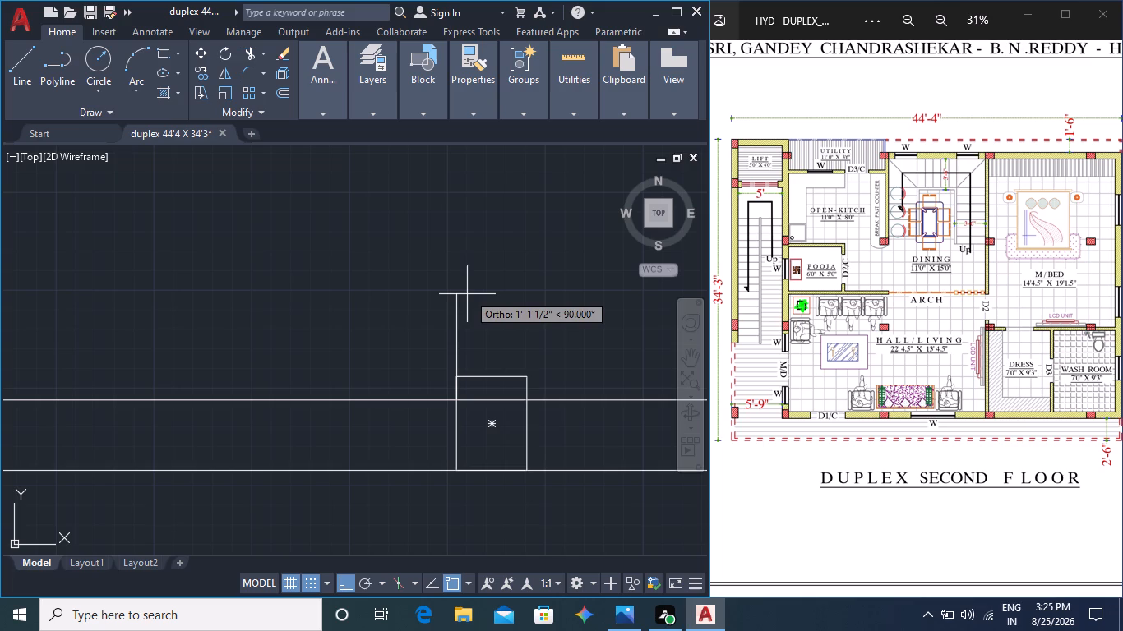
pyautogui.write("1'")
pyautogui.press('Return')
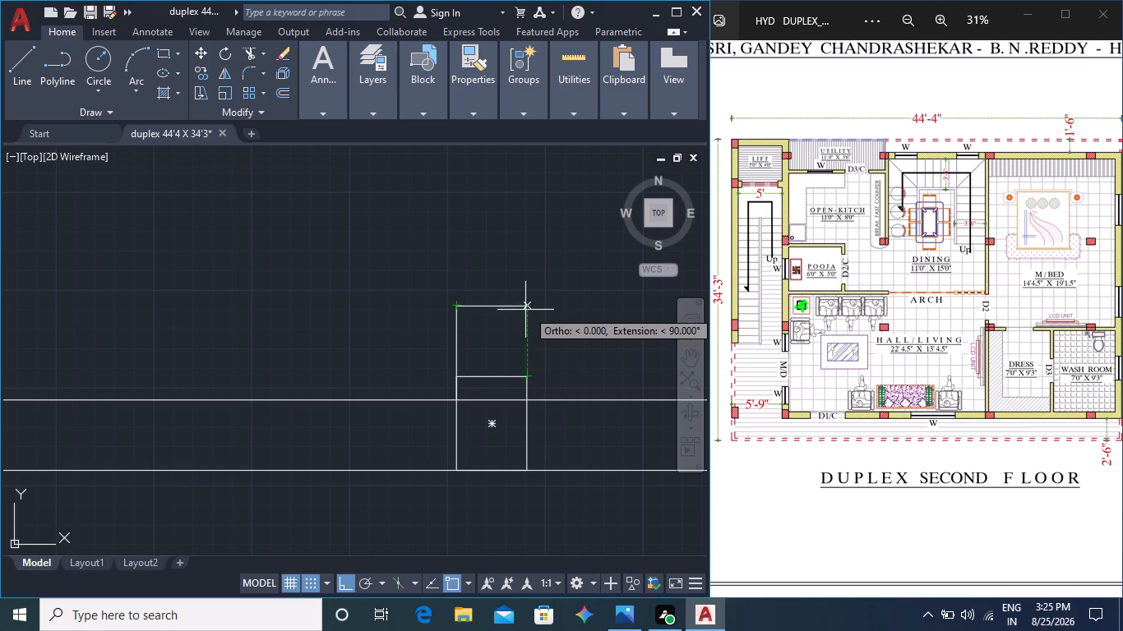
pyautogui.click(528, 305)
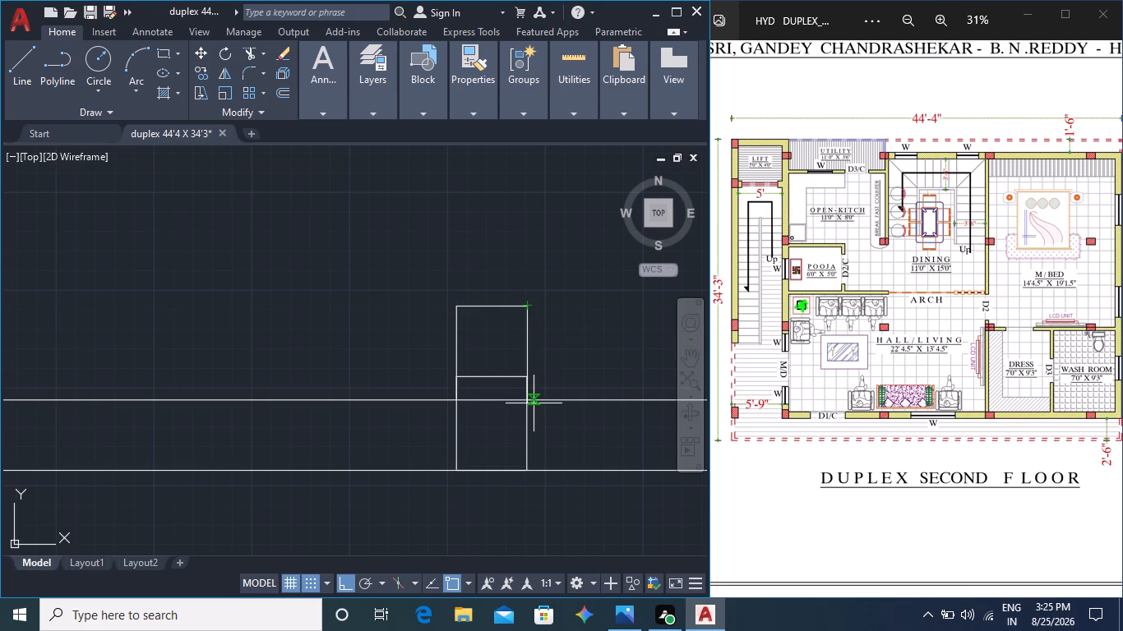
pyautogui.click(527, 403)
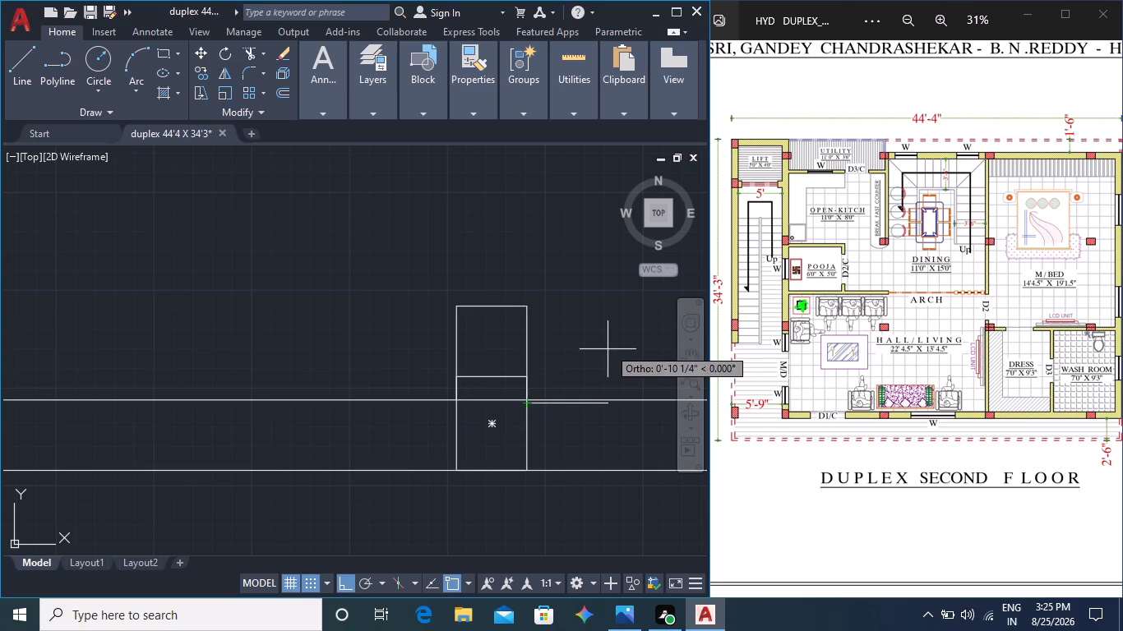
pyautogui.press('Escape')
pyautogui.press('Escape')
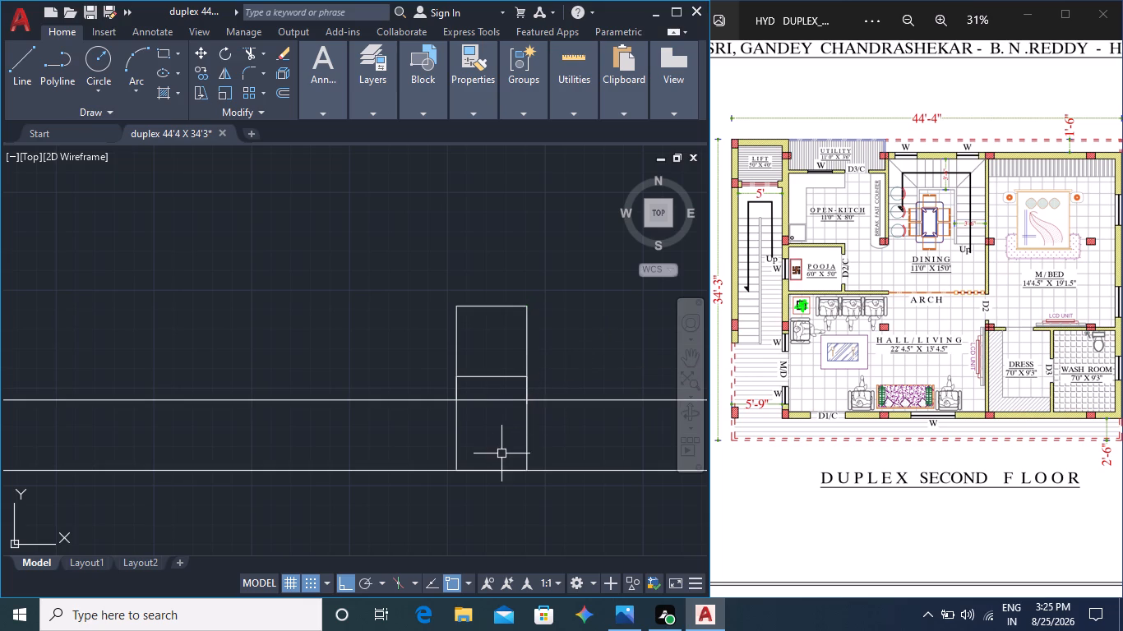
# Trim the bottom wall's inner line where it passes through the staircase–hall column.
pyautogui.moveTo(501, 454); pyautogui.dragTo(495, 421, button='middle')
pyautogui.write('tr')
pyautogui.press('Return')
pyautogui.click(497, 417)
pyautogui.click(492, 357)
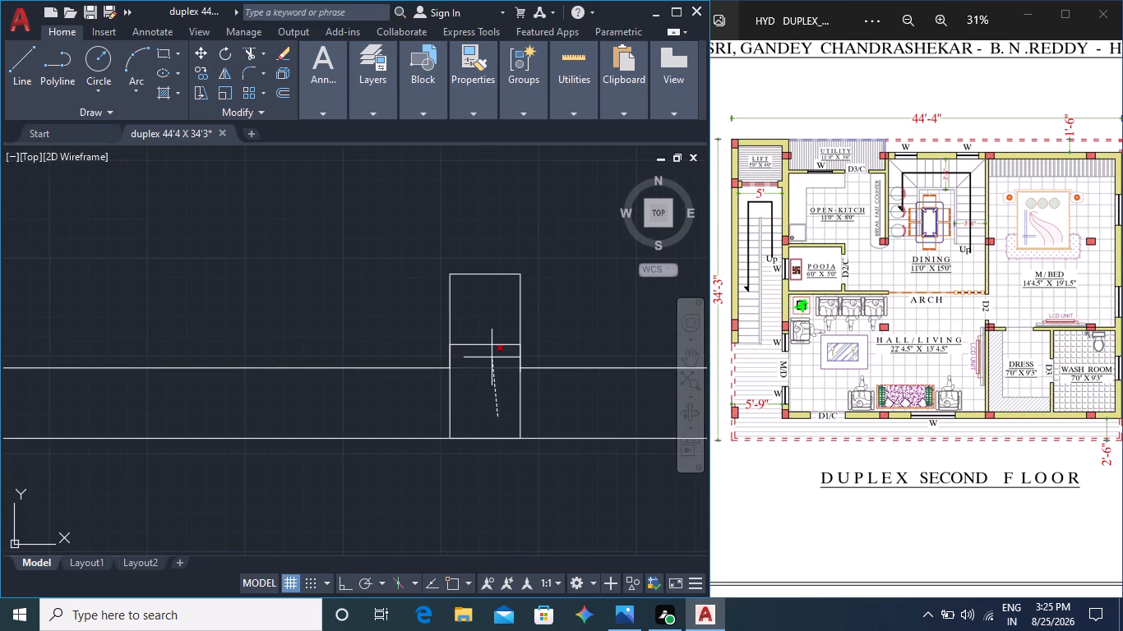
pyautogui.scroll(-1, 482, 416)
pyautogui.moveTo(432, 419); pyautogui.dragTo(455, 404, button='middle')
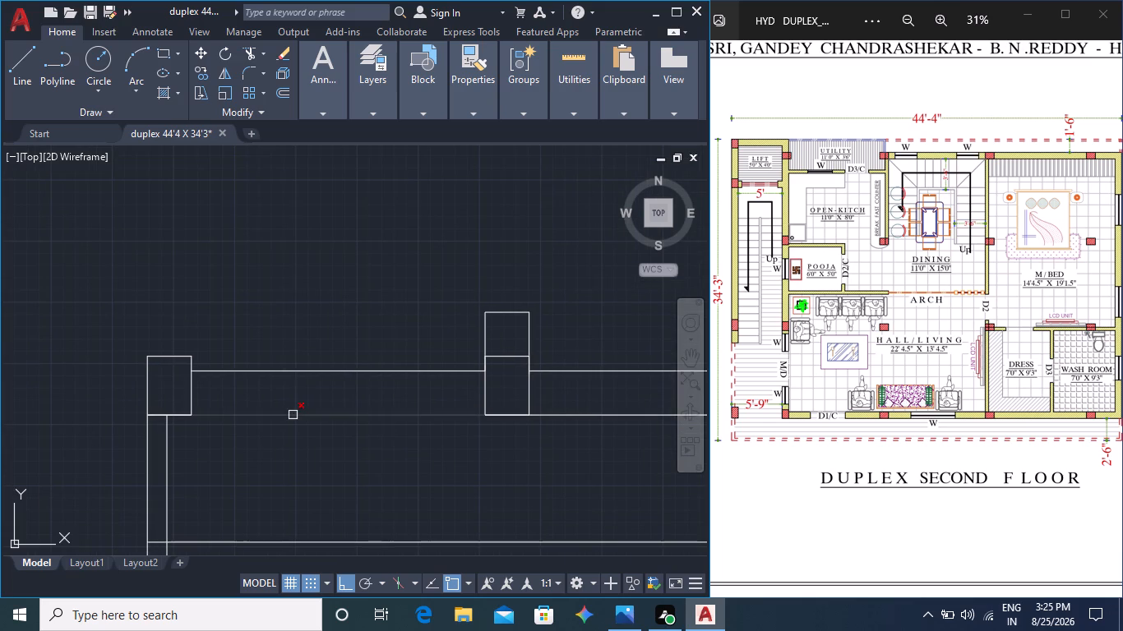
pyautogui.moveTo(256, 400); pyautogui.dragTo(305, 381, button='middle')
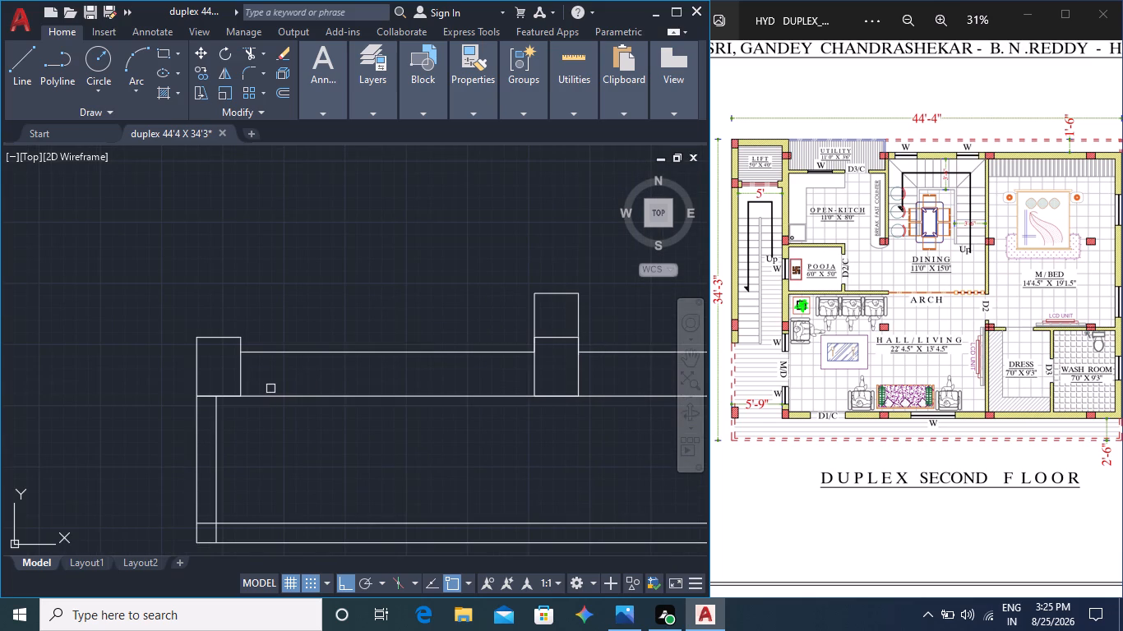
pyautogui.press('Escape')
pyautogui.press('Escape')
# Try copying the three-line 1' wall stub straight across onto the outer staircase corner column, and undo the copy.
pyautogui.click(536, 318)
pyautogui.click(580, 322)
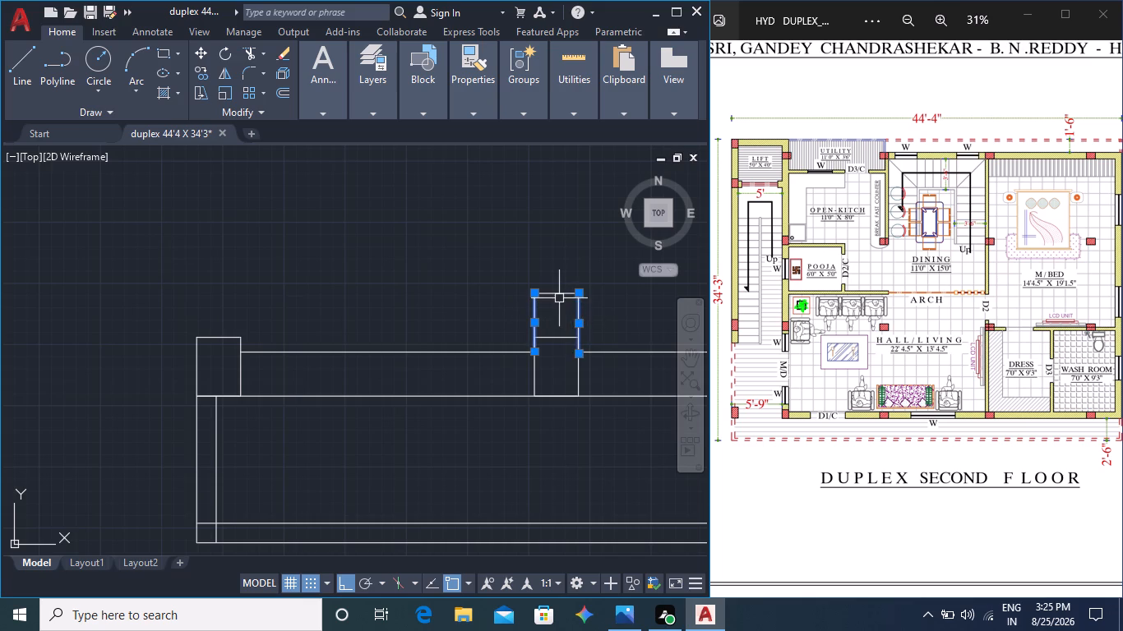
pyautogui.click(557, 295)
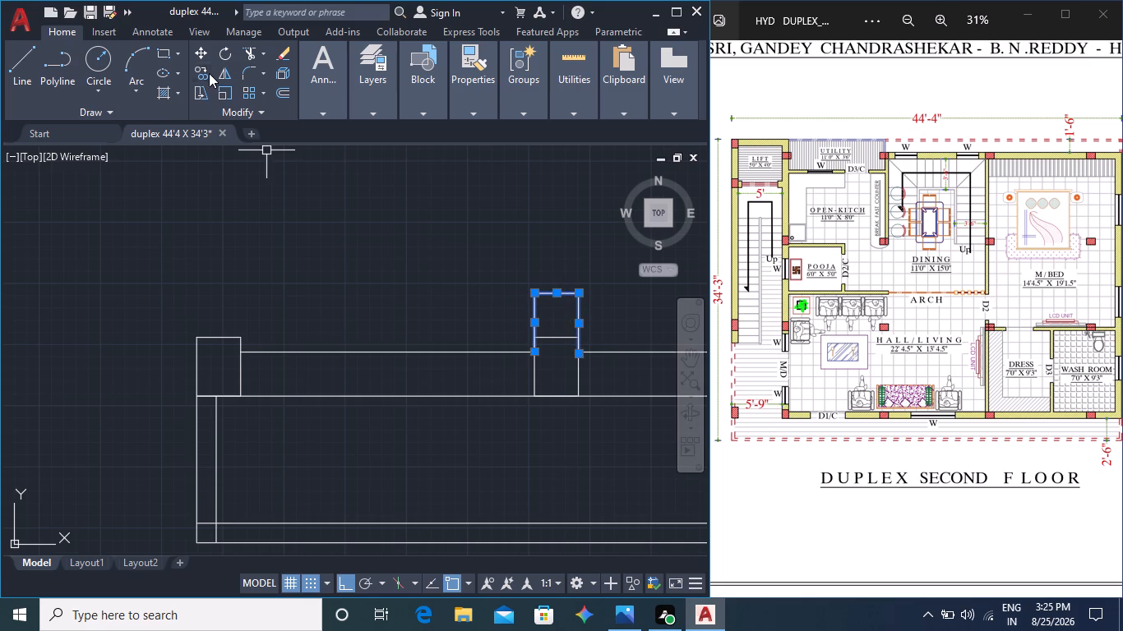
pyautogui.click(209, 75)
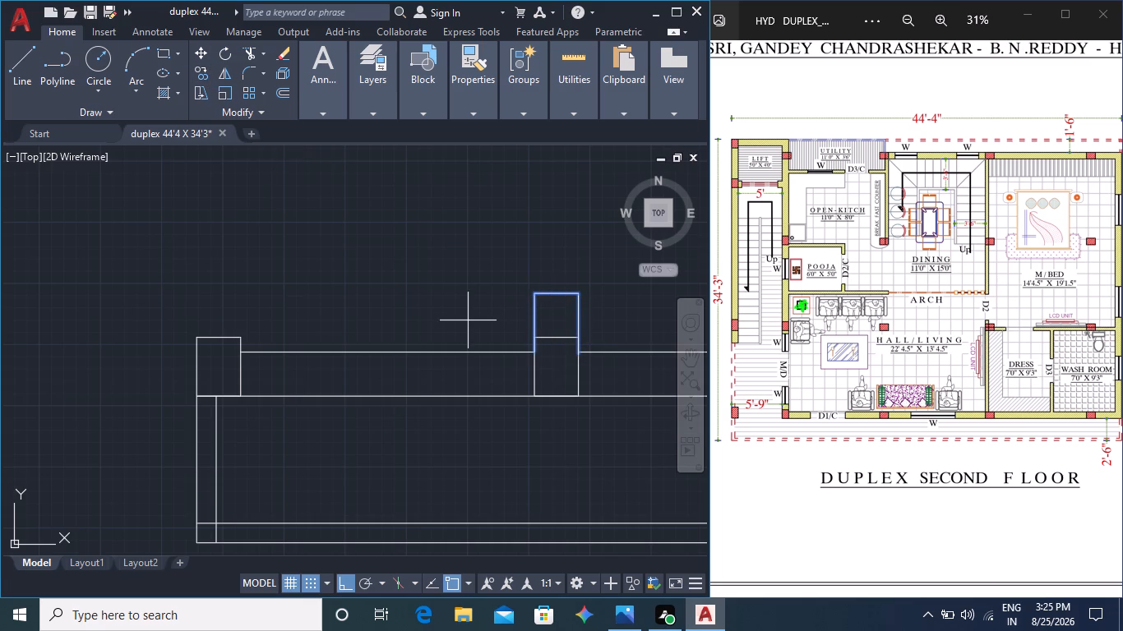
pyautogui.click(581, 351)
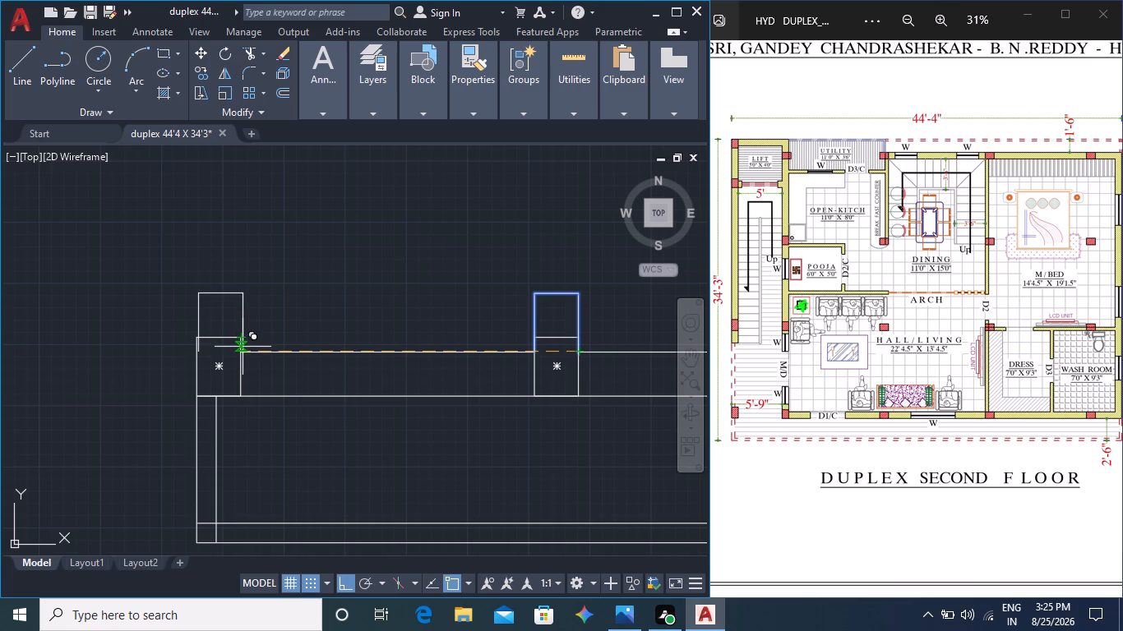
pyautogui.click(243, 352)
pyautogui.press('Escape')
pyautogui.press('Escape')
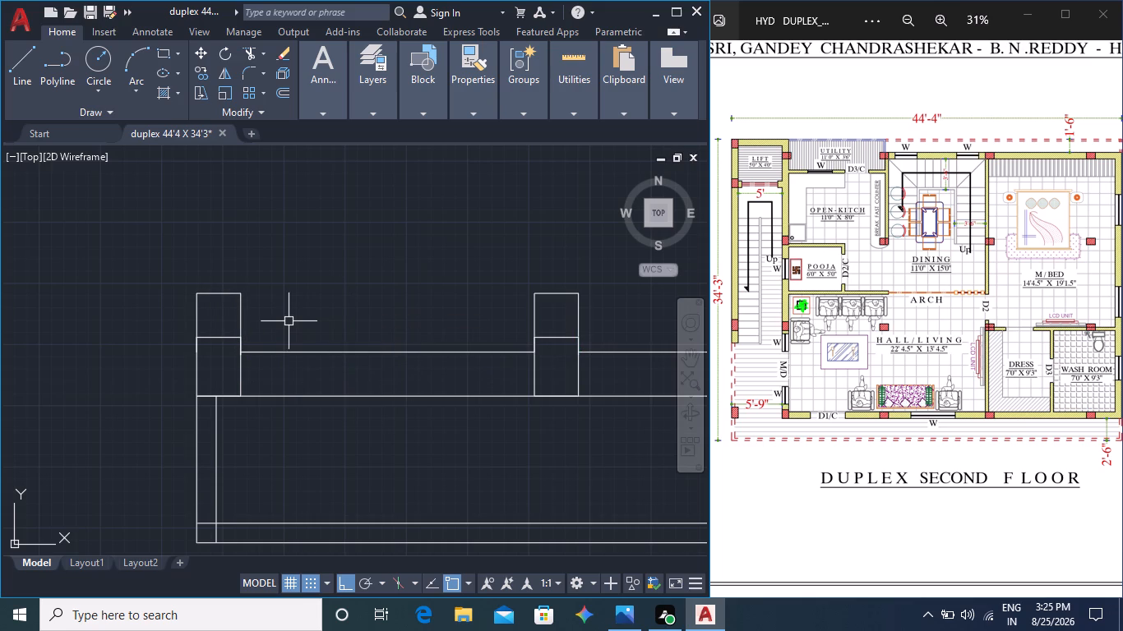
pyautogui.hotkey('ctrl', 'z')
# Draw a rectangle along the staircase–hall wall line, from the upper wall end's lower corner to the opposite top corner of the bottom stub.
pyautogui.moveTo(466, 374); pyautogui.dragTo(369, 410, button='middle')
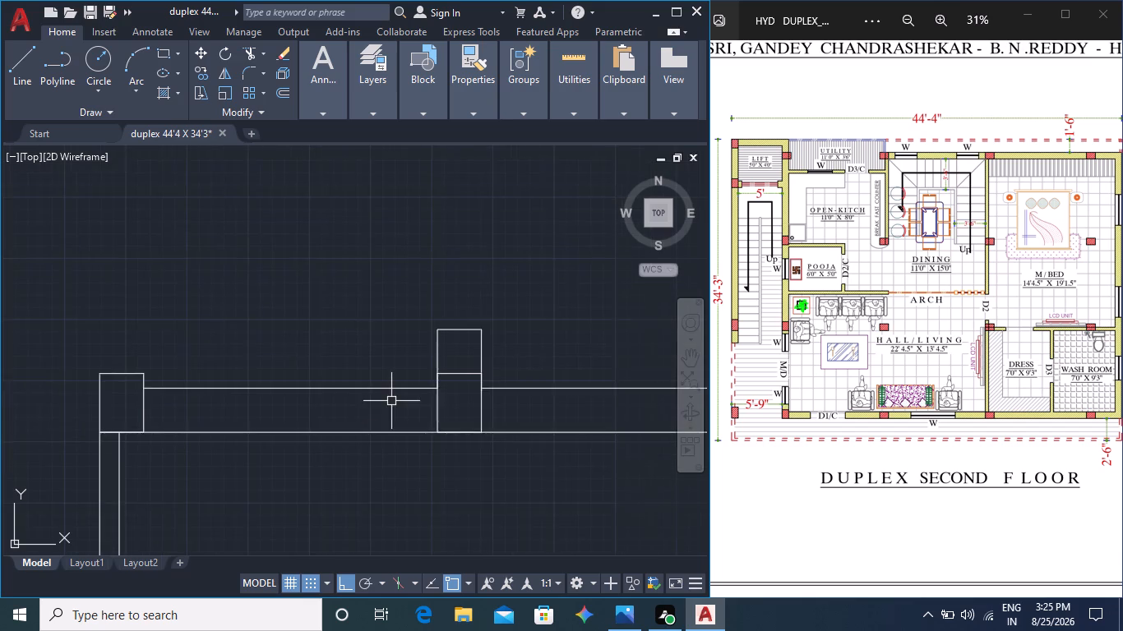
pyautogui.scroll(-1, 392, 401)
pyautogui.scroll(-1, 439, 352)
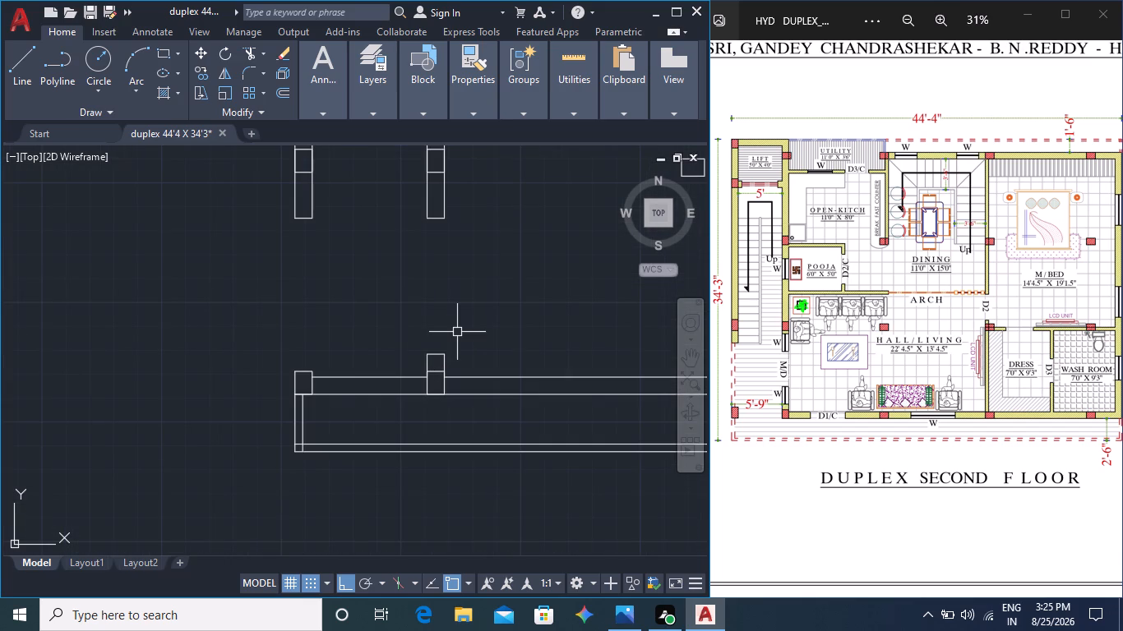
pyautogui.scroll(1, 439, 273)
pyautogui.scroll(8, 797, 358)
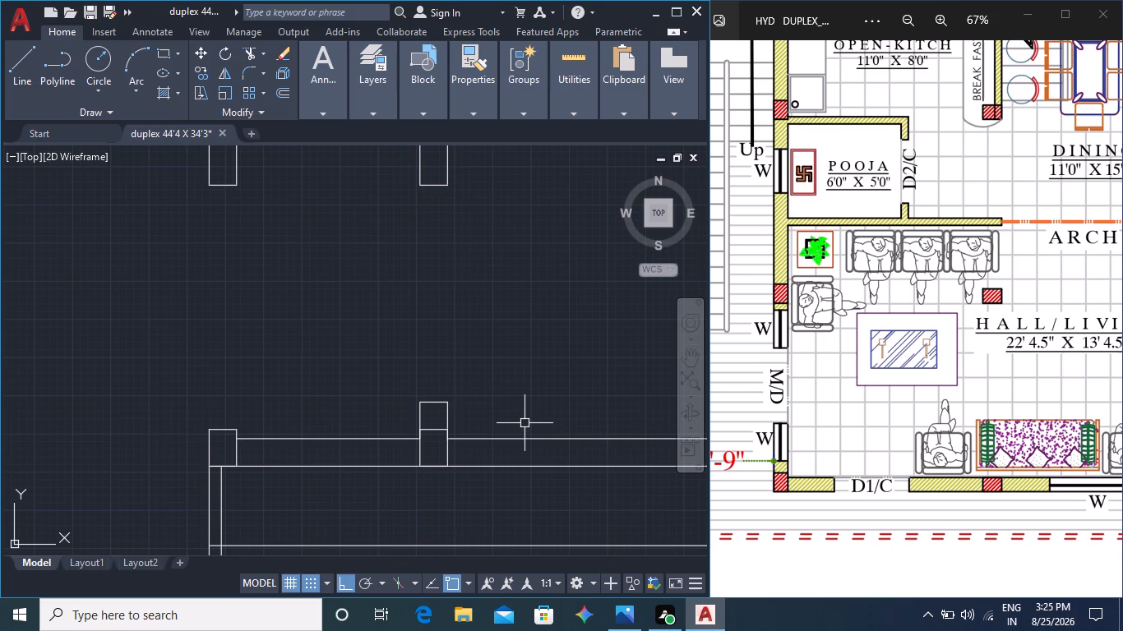
pyautogui.click(15, 70)
pyautogui.moveTo(359, 257); pyautogui.dragTo(314, 288, button='middle')
pyautogui.click(161, 53)
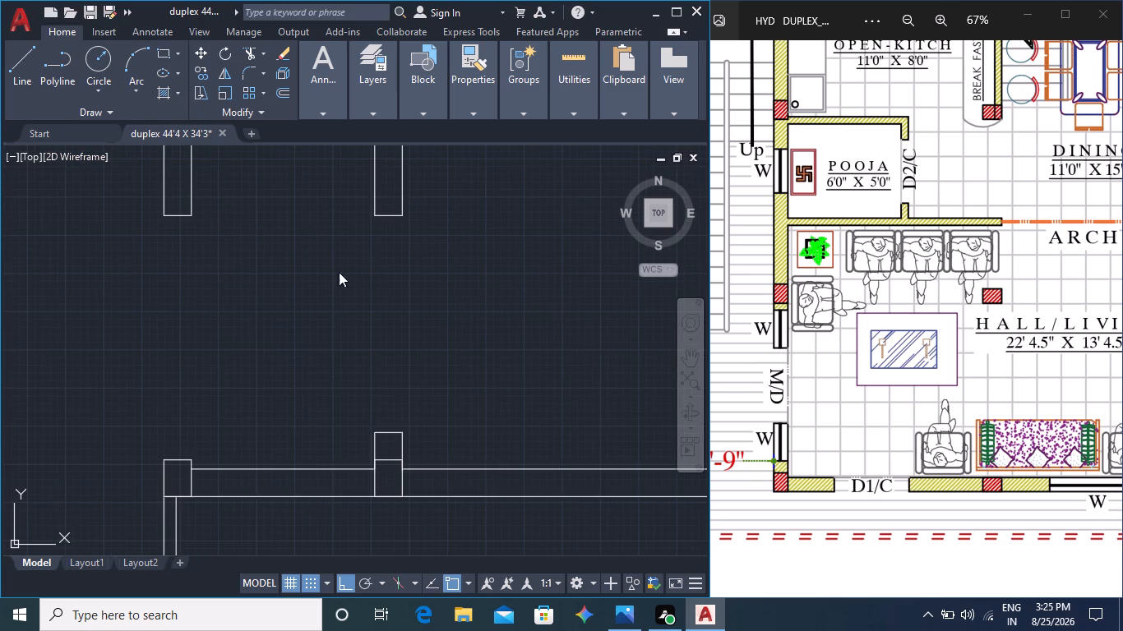
pyautogui.click(167, 53)
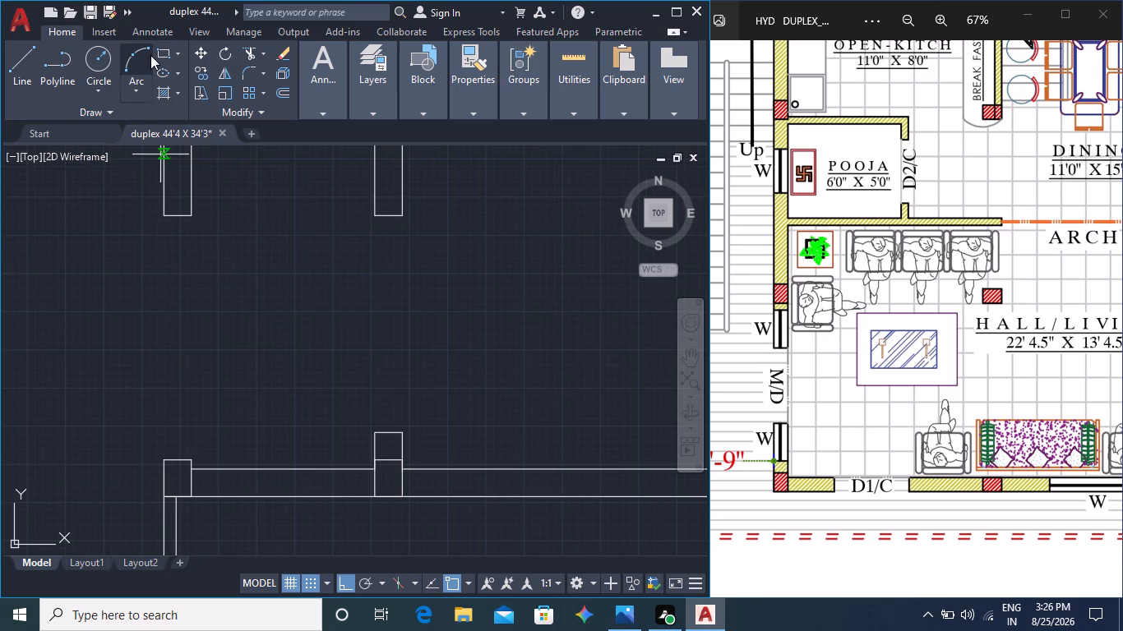
pyautogui.click(163, 53)
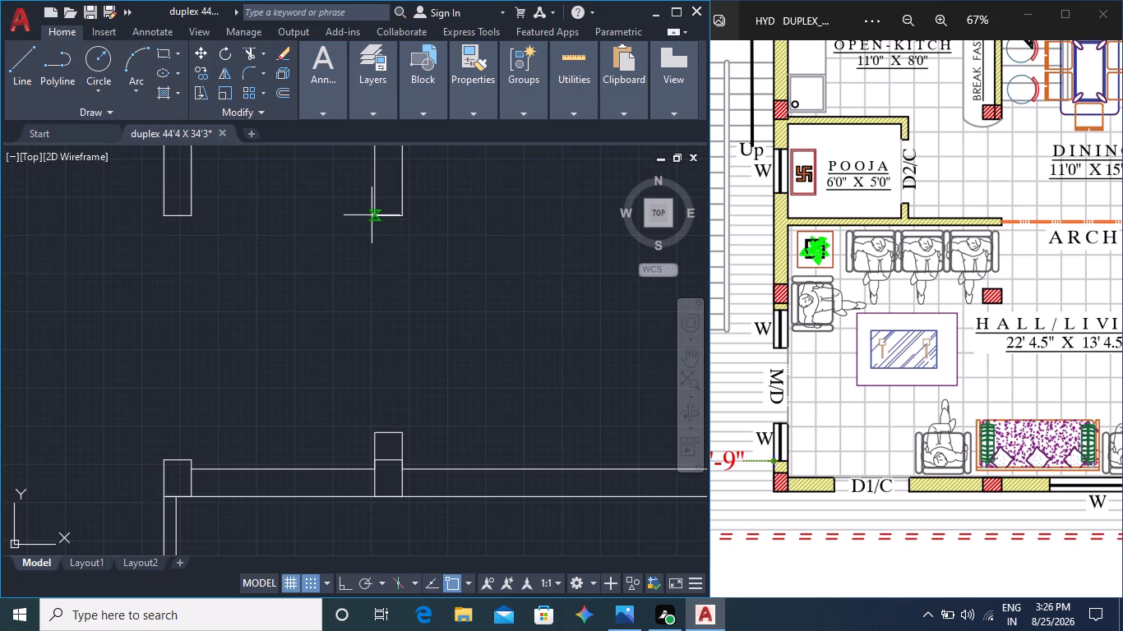
pyautogui.click(371, 215)
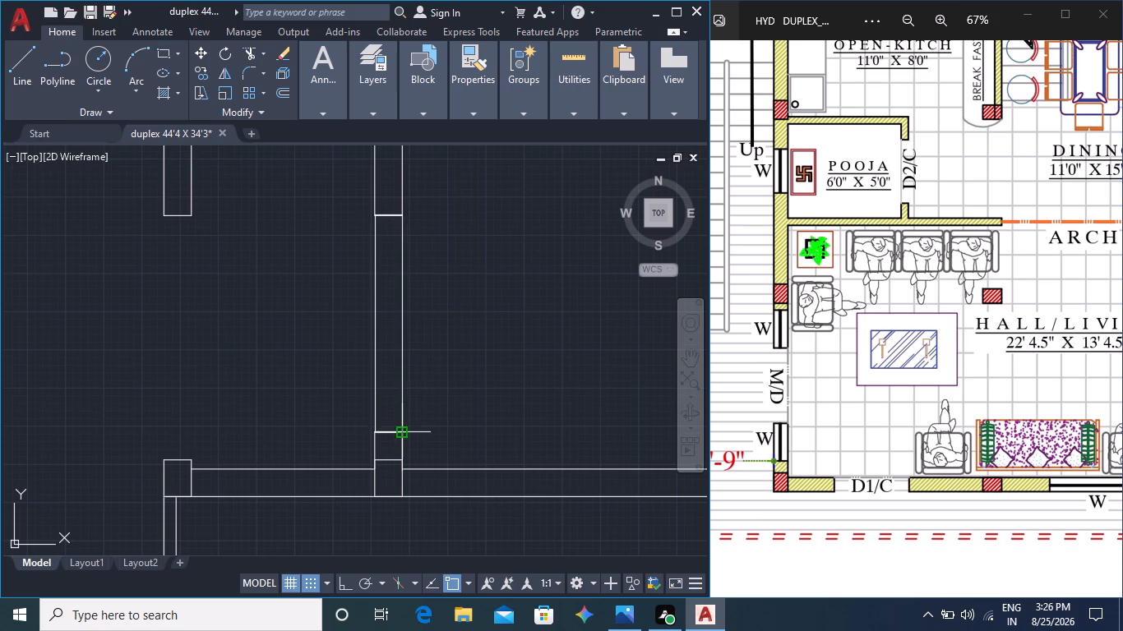
pyautogui.click(403, 432)
pyautogui.press('Escape')
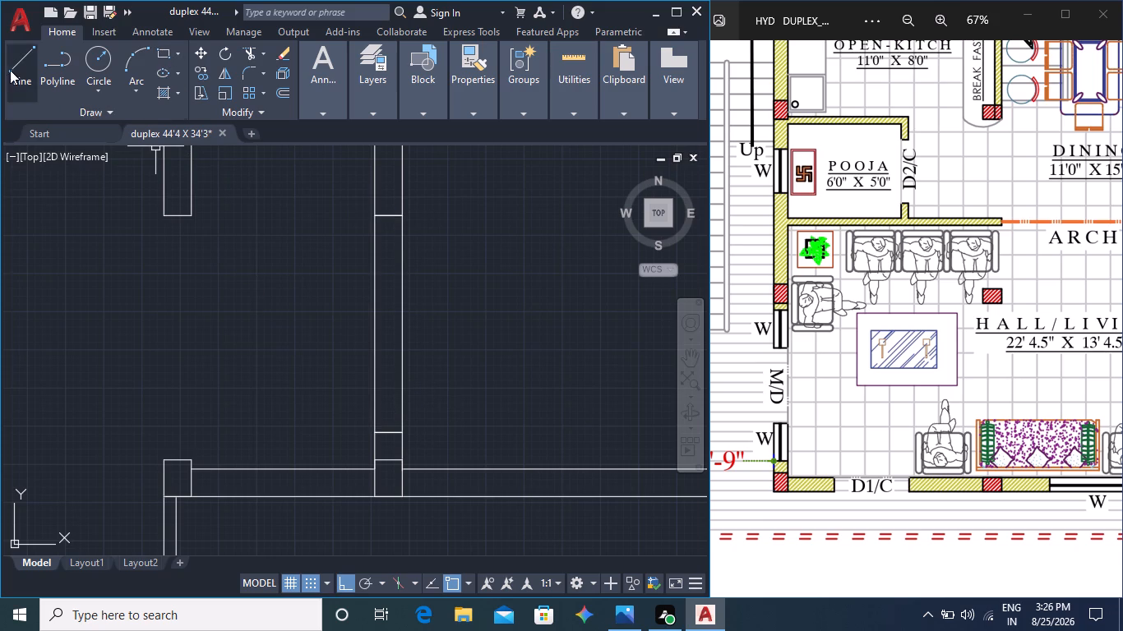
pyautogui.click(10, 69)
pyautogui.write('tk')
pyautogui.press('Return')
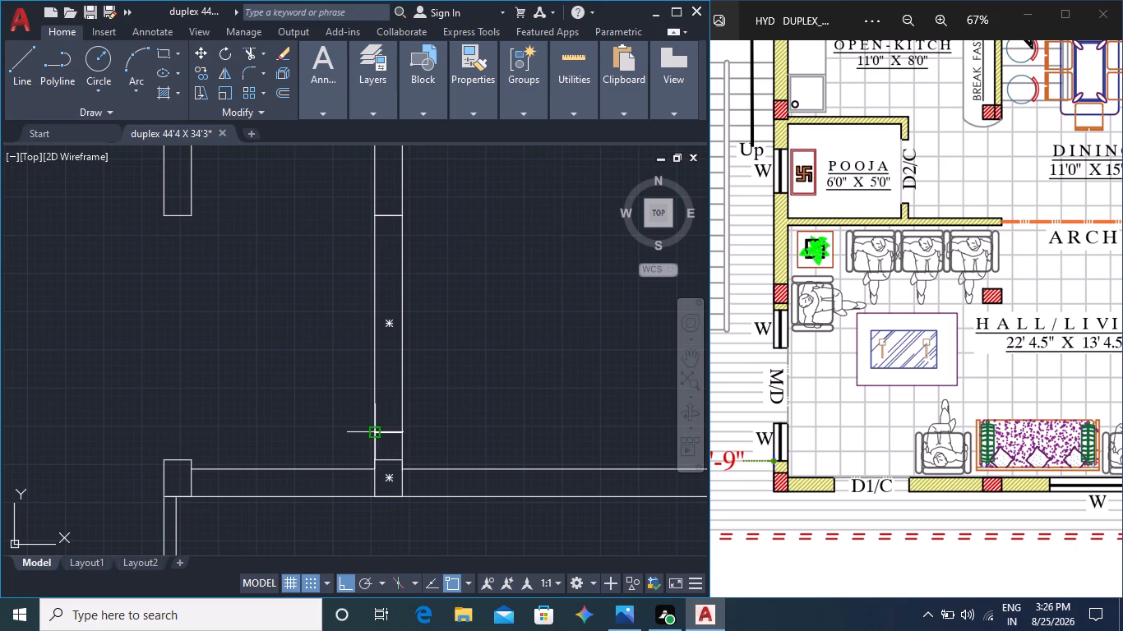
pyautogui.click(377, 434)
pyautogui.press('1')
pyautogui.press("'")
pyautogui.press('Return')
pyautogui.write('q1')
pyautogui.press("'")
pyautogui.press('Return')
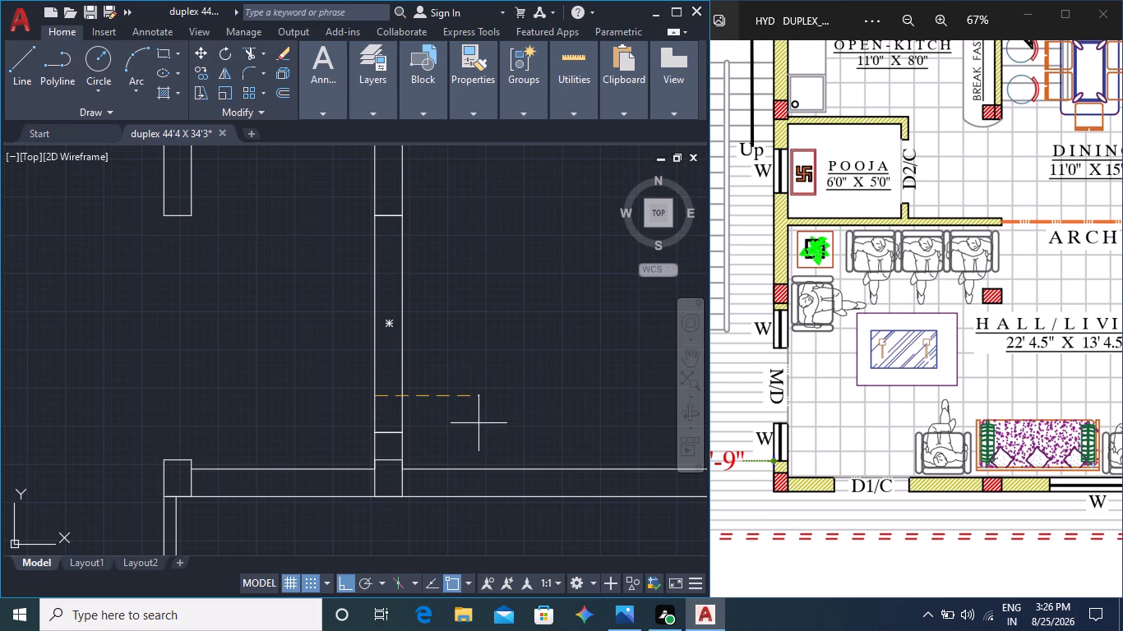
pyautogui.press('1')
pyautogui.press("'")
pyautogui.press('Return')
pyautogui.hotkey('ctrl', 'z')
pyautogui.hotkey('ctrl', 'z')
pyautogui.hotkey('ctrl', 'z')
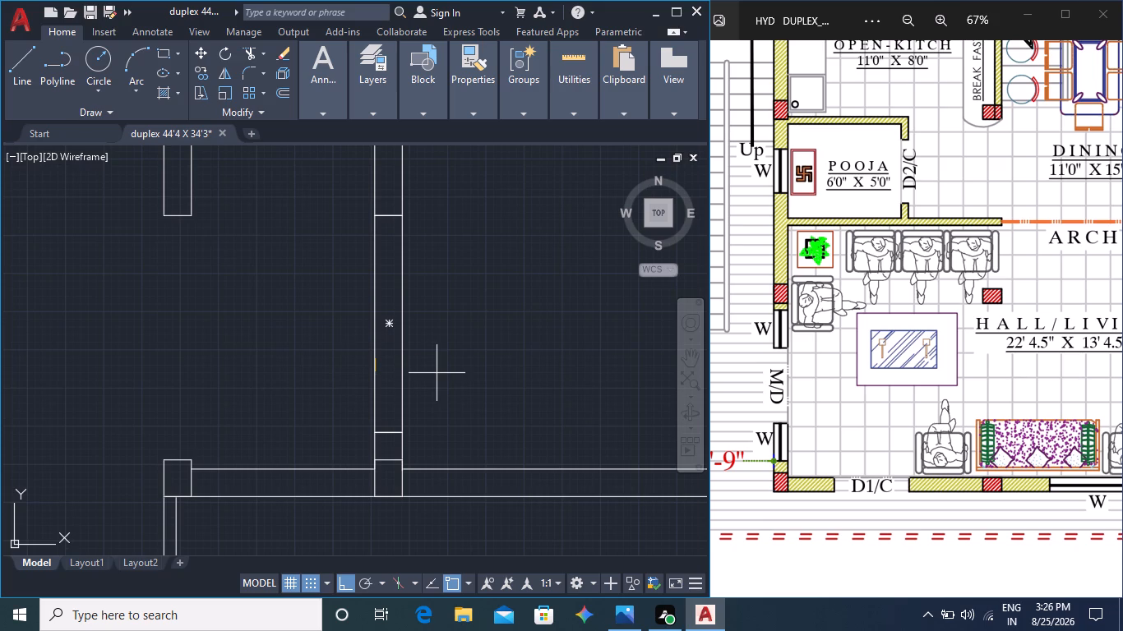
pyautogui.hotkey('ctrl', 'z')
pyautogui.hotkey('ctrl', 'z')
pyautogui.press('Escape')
# Draw a line across the new staircase–hall wall rectangle, tracked 2' up from the bottom stub's top edge in two 1' offsets.
pyautogui.press('l')
pyautogui.press('Return')
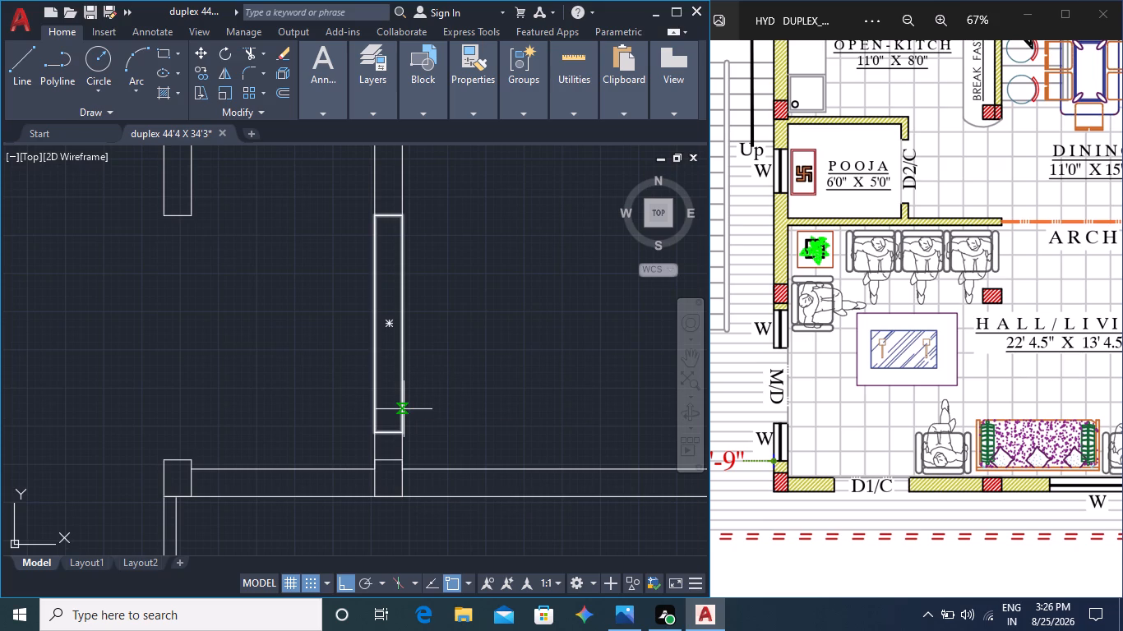
pyautogui.write('tk')
pyautogui.press('Return')
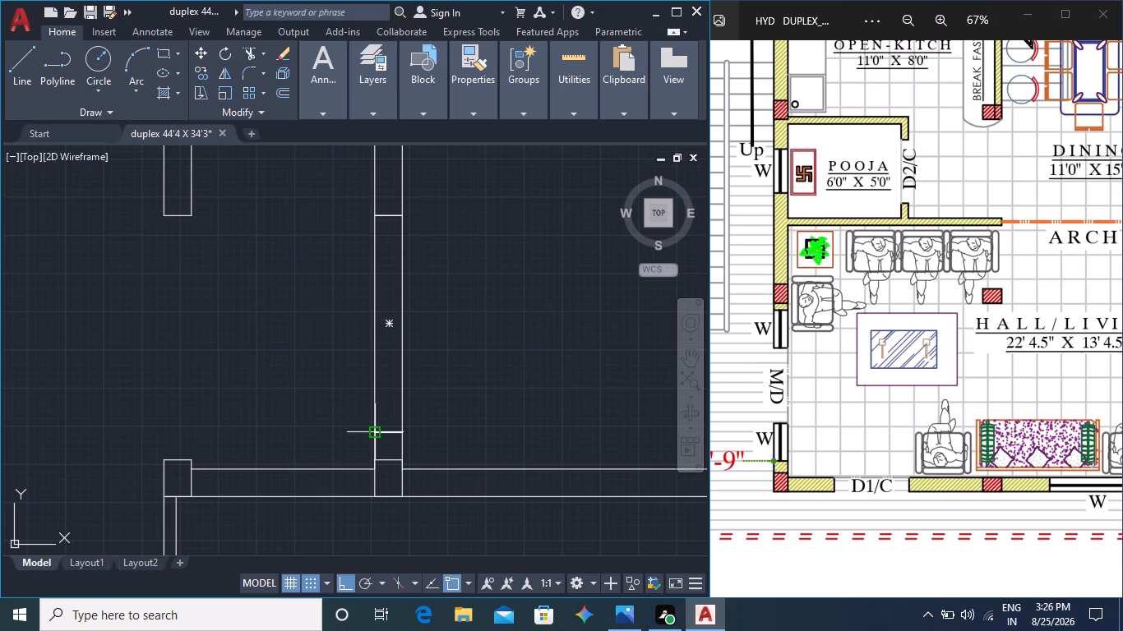
pyautogui.click(370, 437)
pyautogui.press('1')
pyautogui.press("'")
pyautogui.press('Return')
pyautogui.press('1')
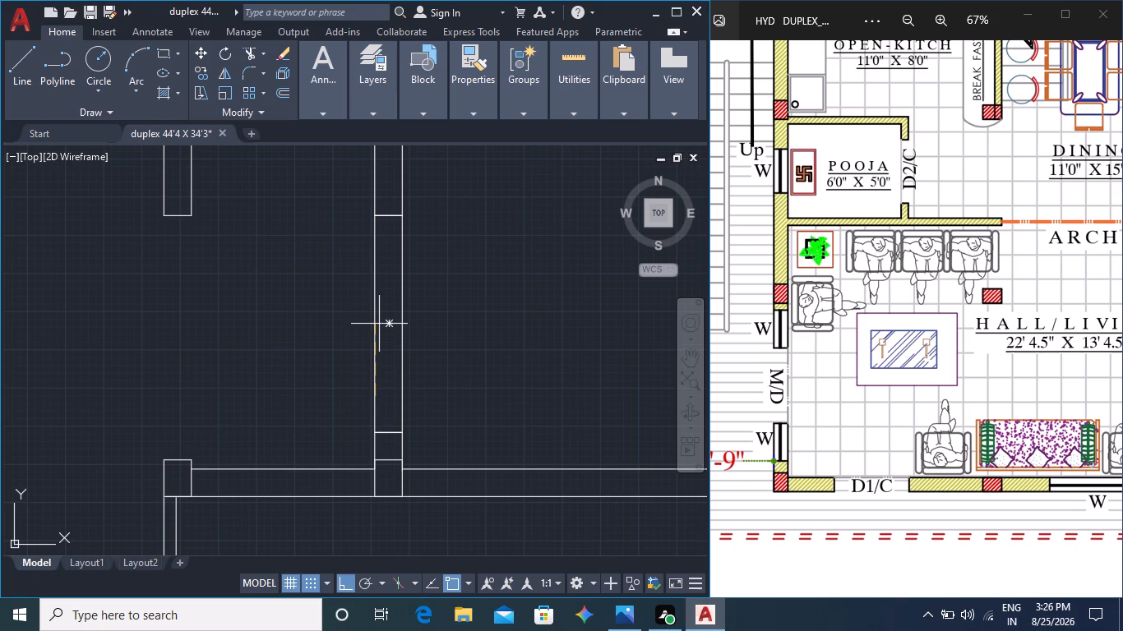
pyautogui.press("'")
pyautogui.press('Return')
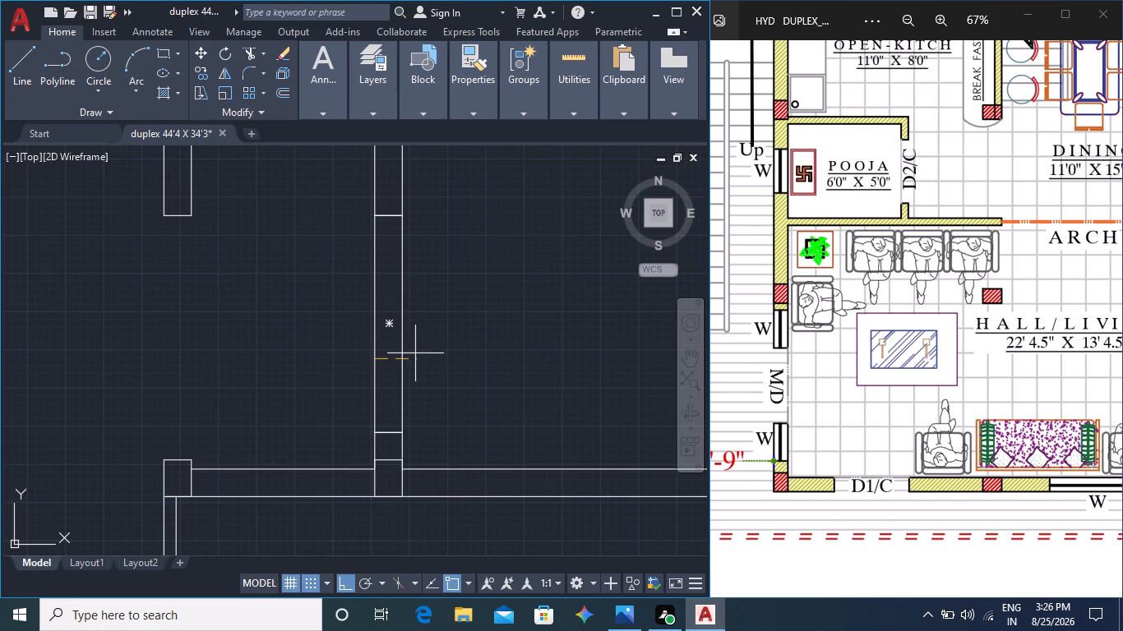
pyautogui.click(397, 359)
pyautogui.press('Return')
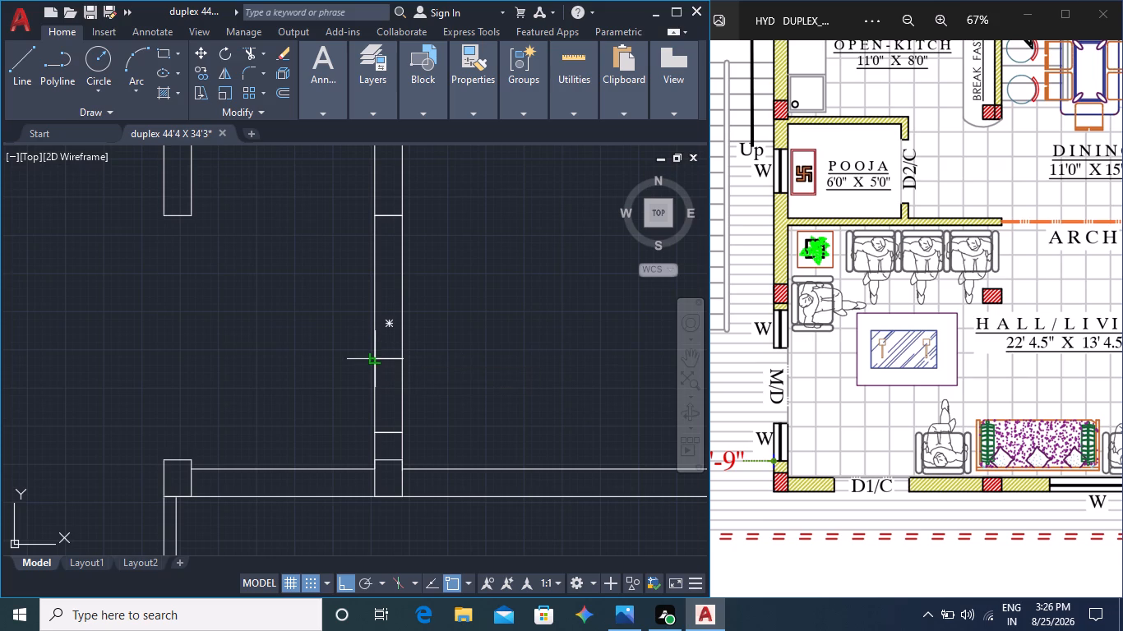
pyautogui.click(372, 362)
pyautogui.press('Escape')
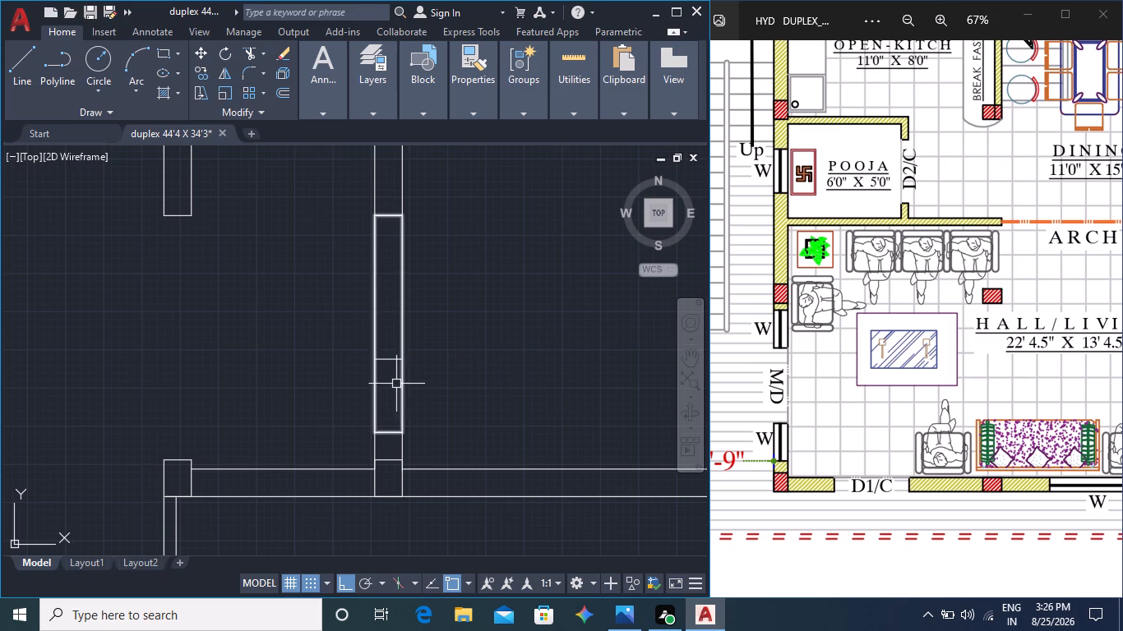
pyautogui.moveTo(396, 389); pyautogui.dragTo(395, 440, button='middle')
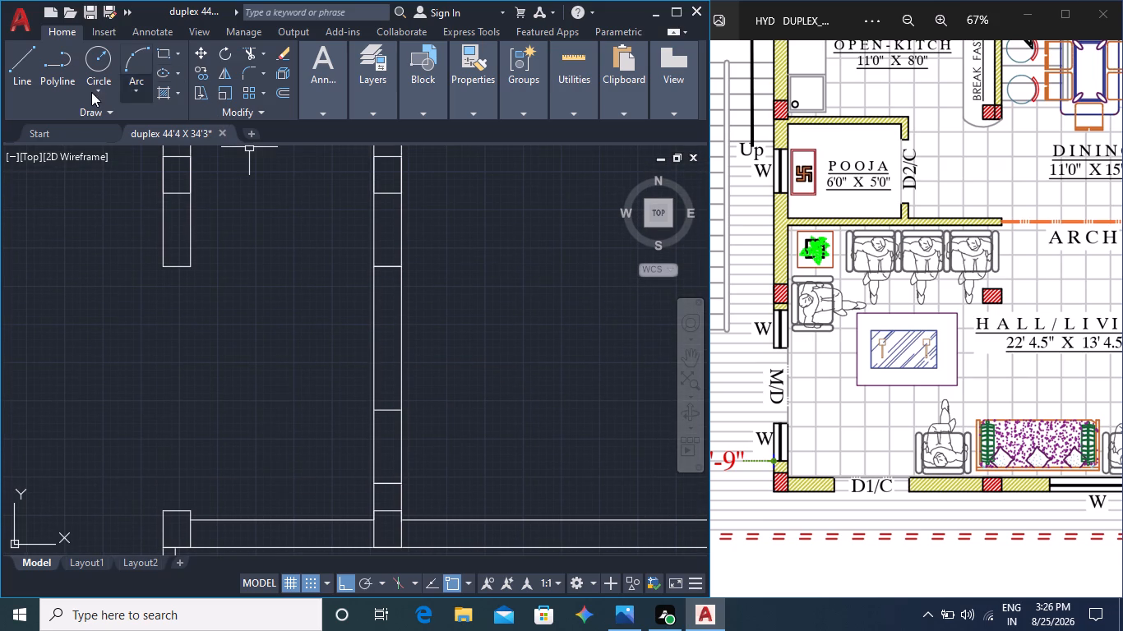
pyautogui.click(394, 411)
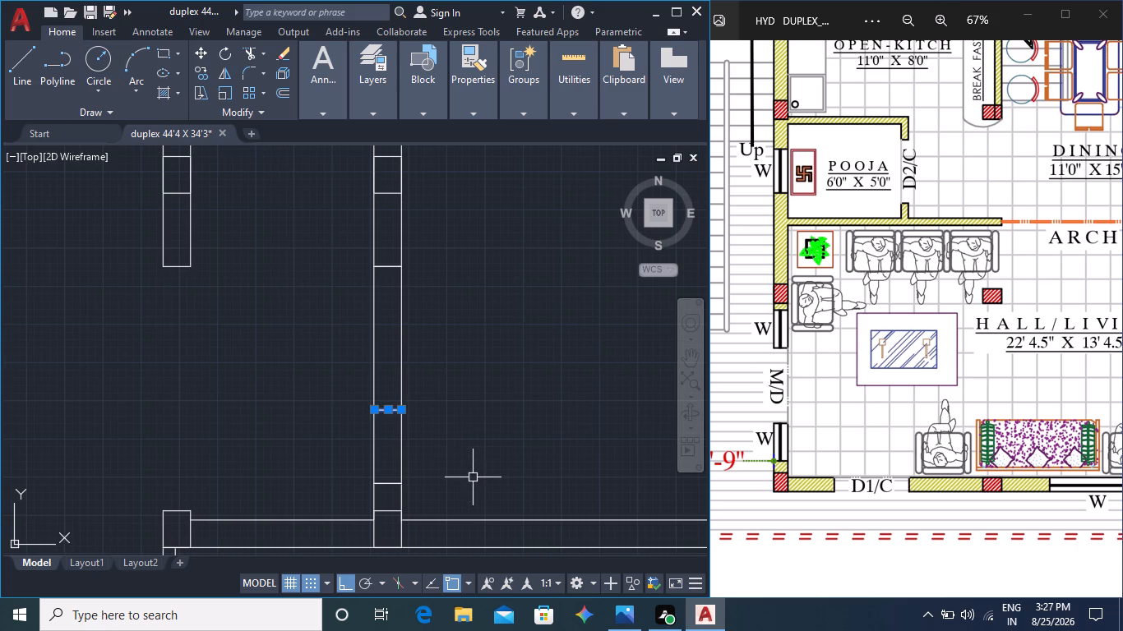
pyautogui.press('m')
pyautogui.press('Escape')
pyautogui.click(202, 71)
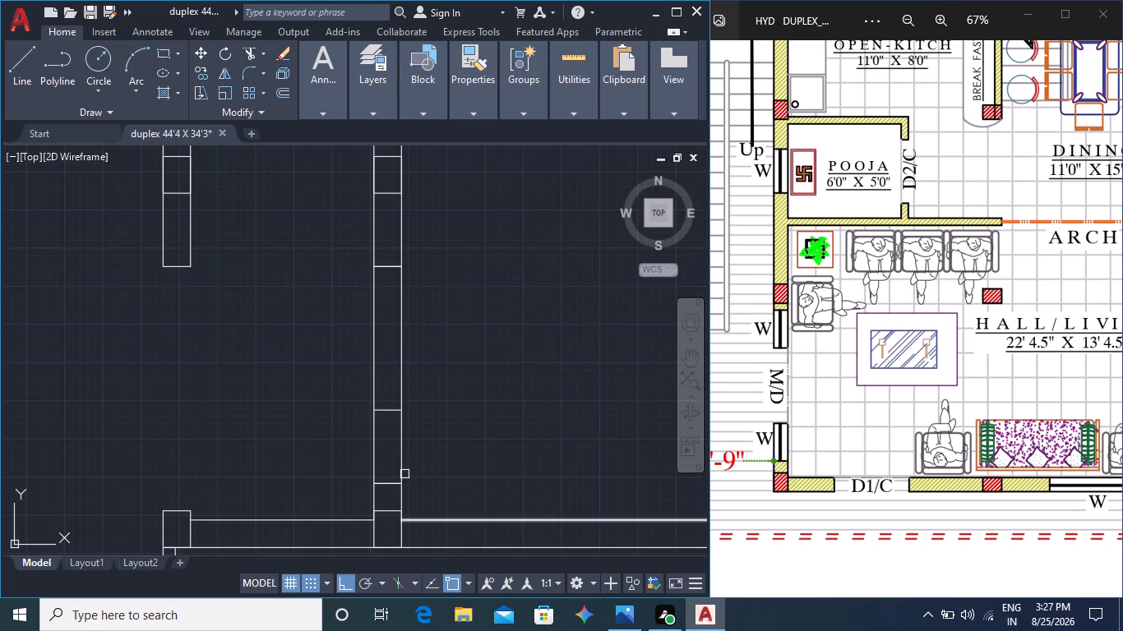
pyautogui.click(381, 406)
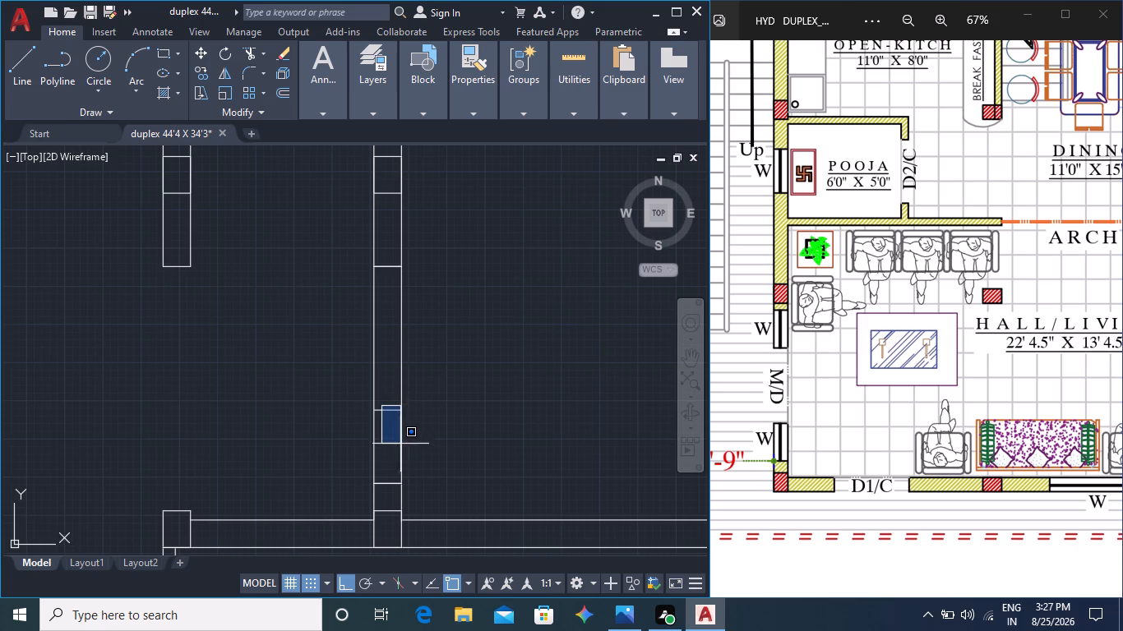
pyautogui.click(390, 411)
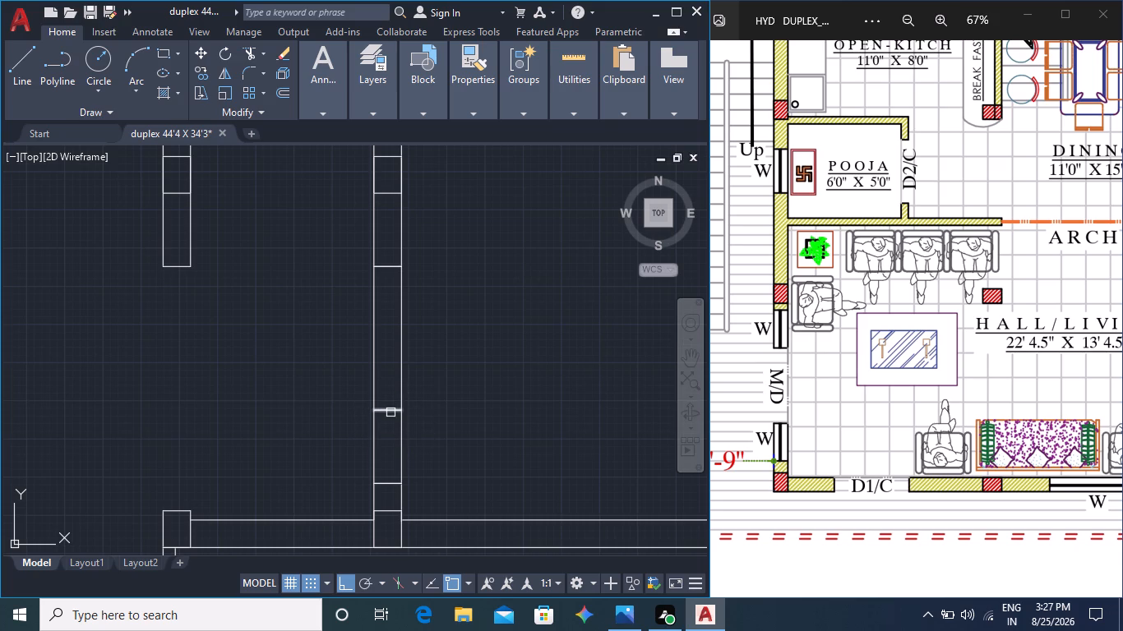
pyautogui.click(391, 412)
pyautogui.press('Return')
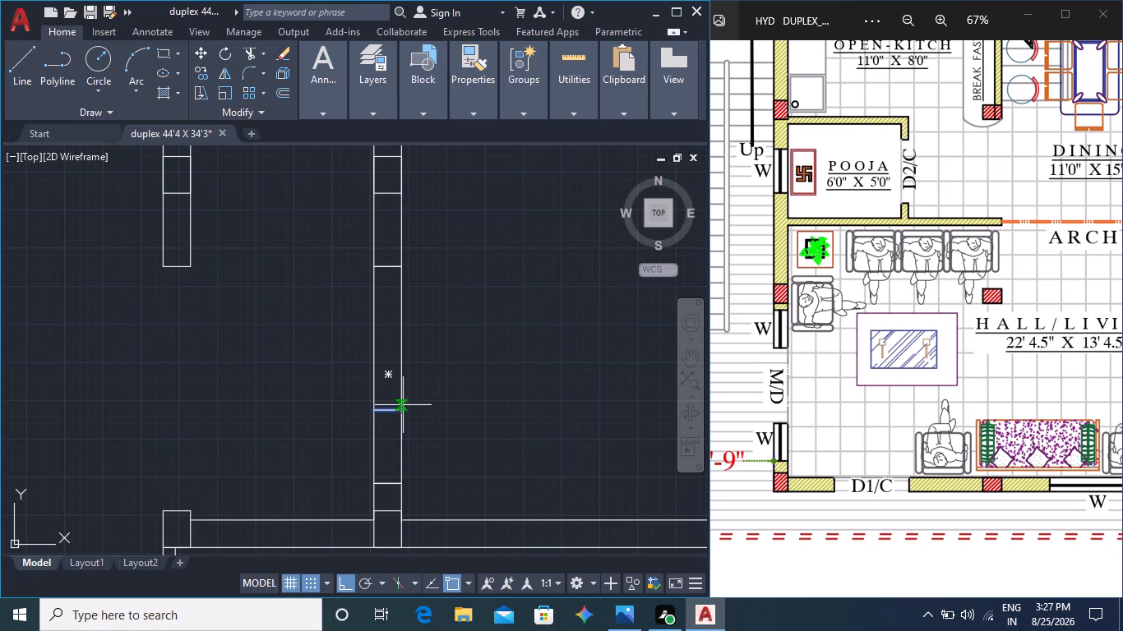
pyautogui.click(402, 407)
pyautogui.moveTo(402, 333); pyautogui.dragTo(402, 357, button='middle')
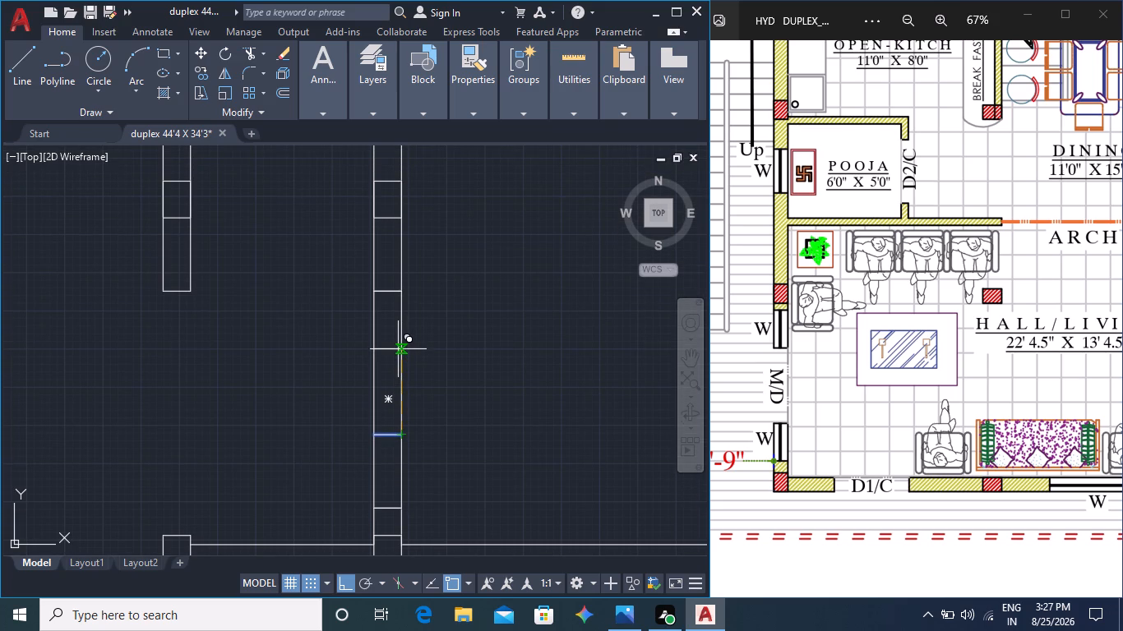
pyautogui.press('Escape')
# Delete the cross line inside the staircase–hall wall rectangle above the bottom stub.
pyautogui.click(383, 431)
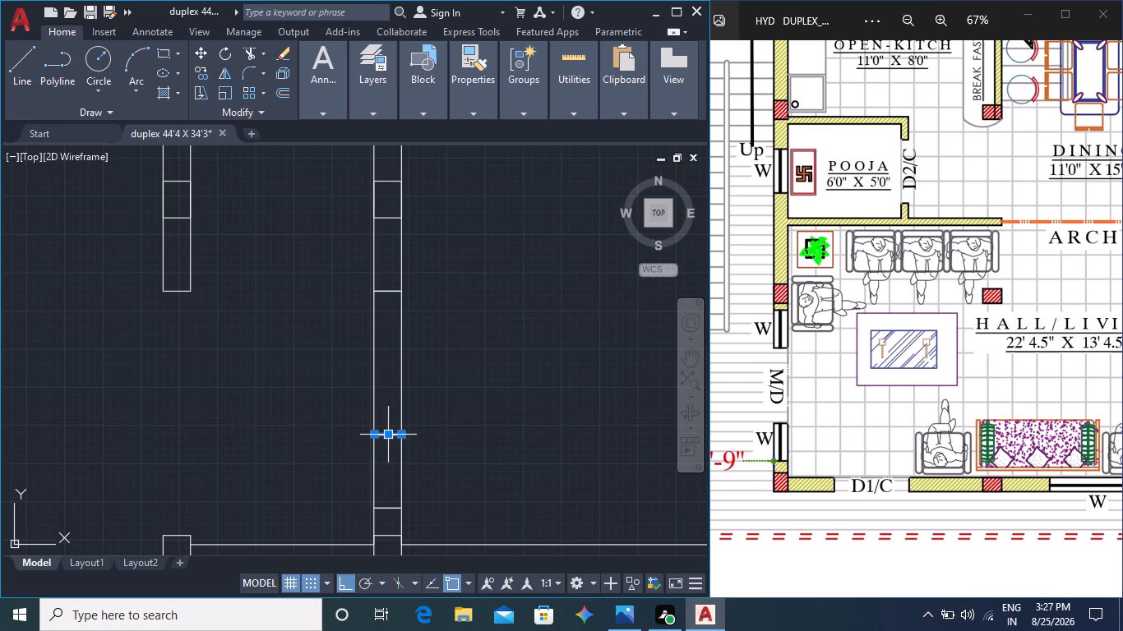
pyautogui.press('Delete')
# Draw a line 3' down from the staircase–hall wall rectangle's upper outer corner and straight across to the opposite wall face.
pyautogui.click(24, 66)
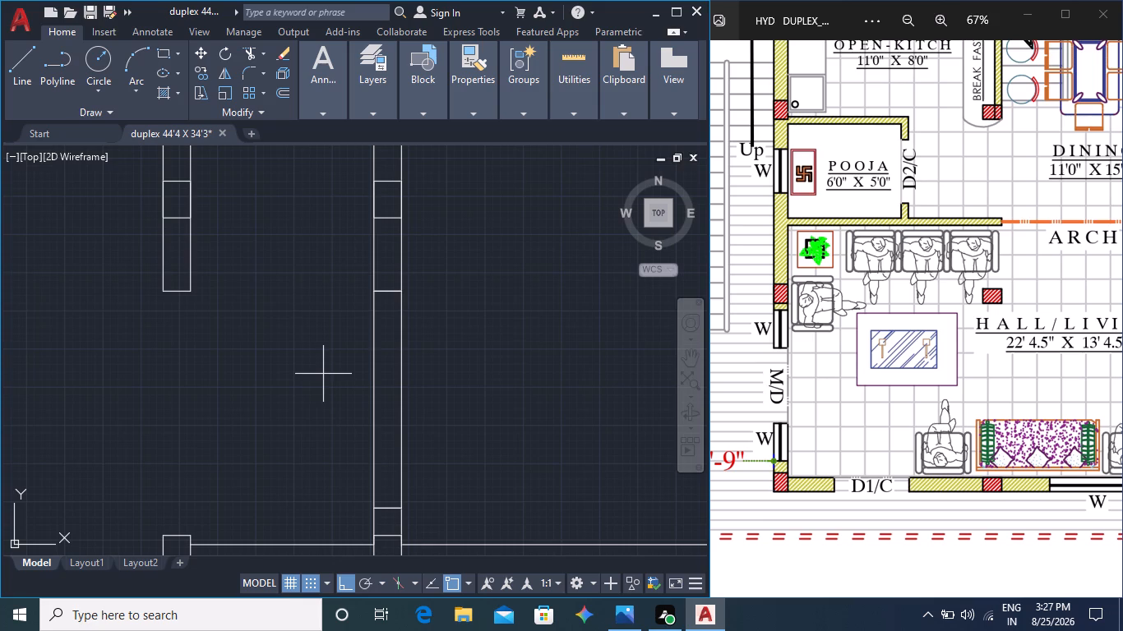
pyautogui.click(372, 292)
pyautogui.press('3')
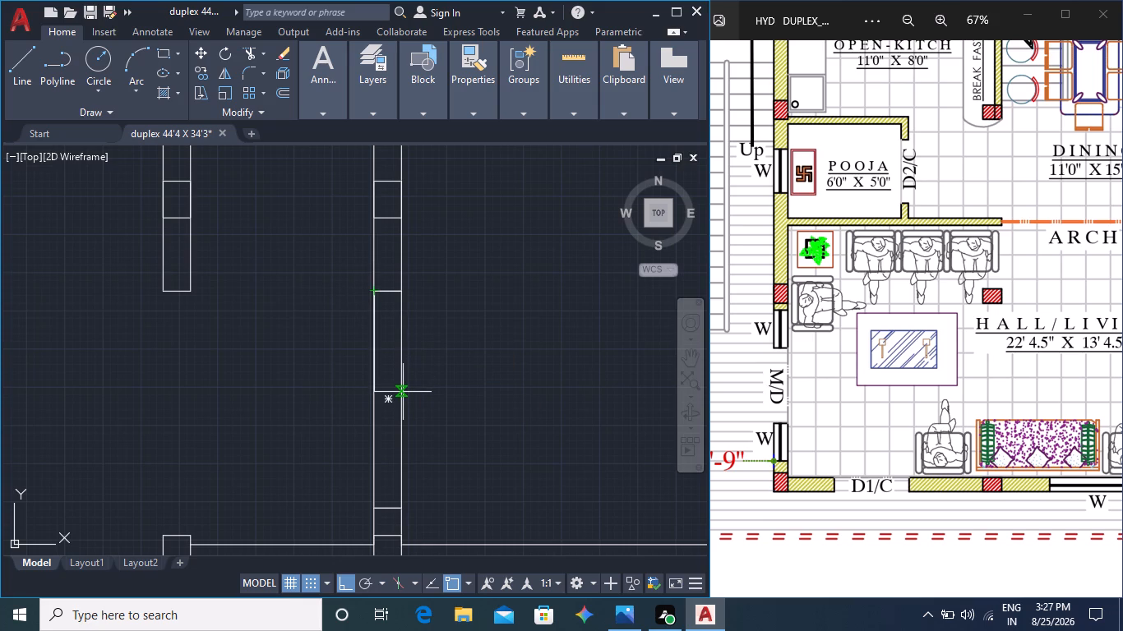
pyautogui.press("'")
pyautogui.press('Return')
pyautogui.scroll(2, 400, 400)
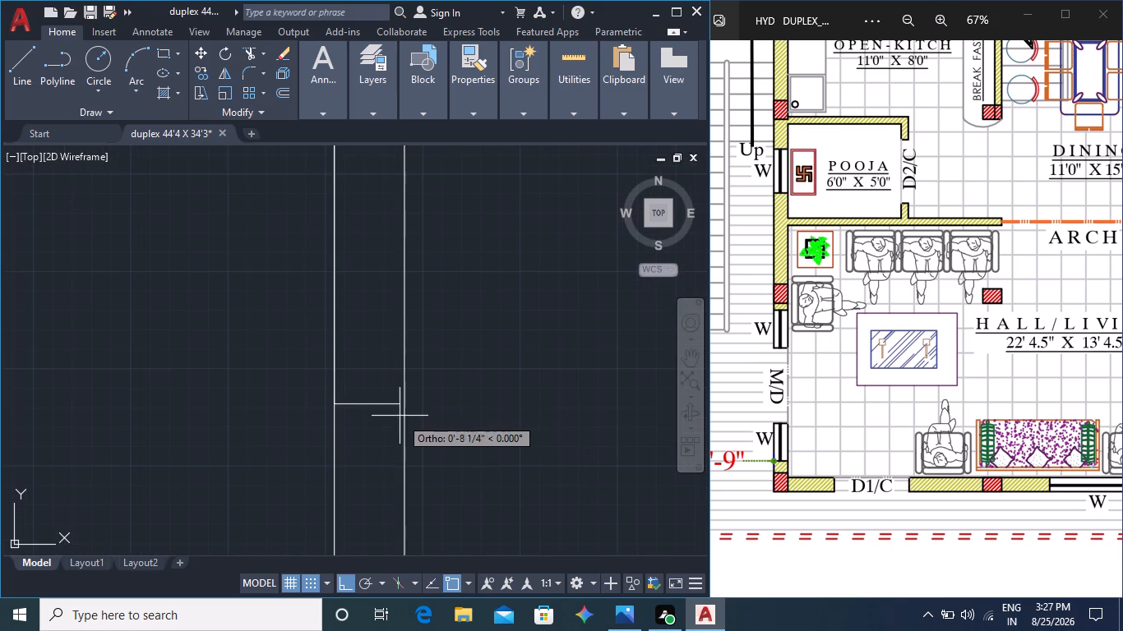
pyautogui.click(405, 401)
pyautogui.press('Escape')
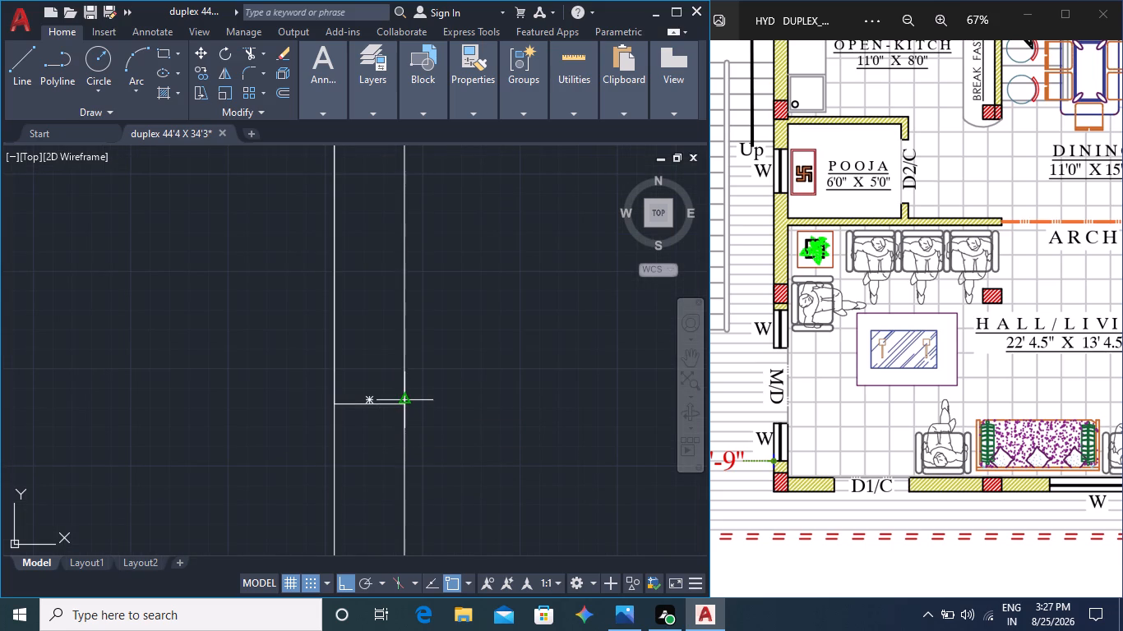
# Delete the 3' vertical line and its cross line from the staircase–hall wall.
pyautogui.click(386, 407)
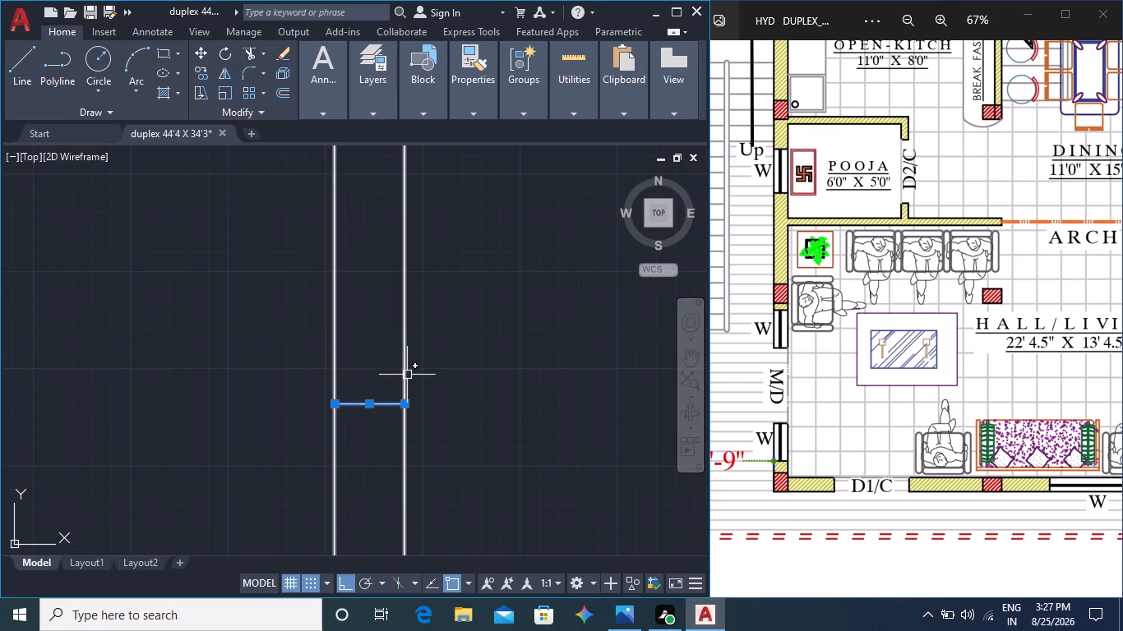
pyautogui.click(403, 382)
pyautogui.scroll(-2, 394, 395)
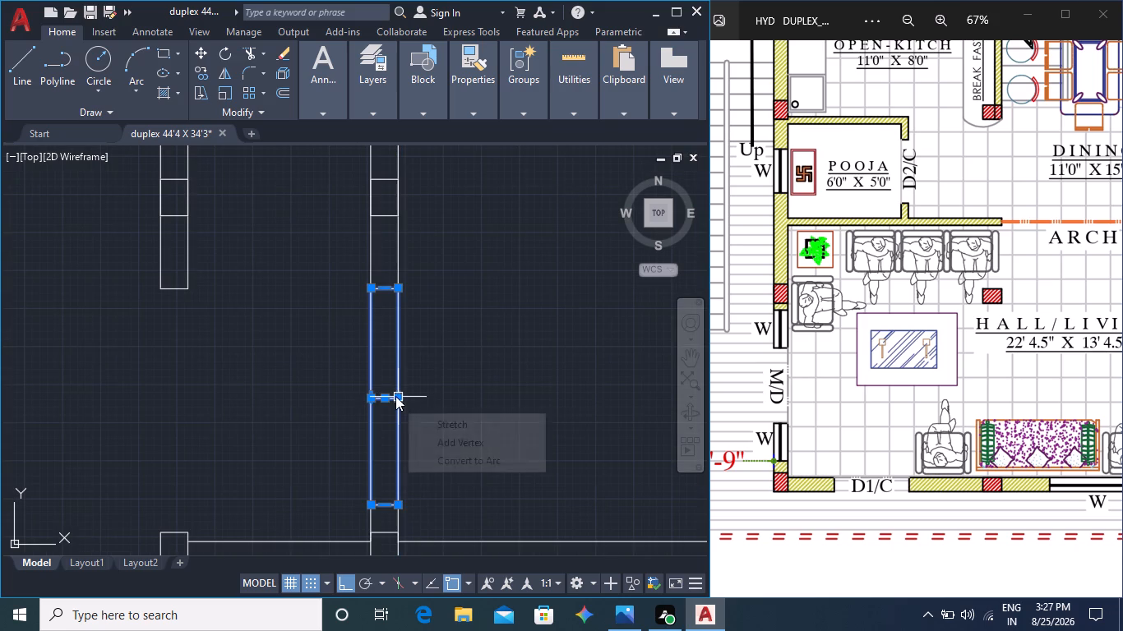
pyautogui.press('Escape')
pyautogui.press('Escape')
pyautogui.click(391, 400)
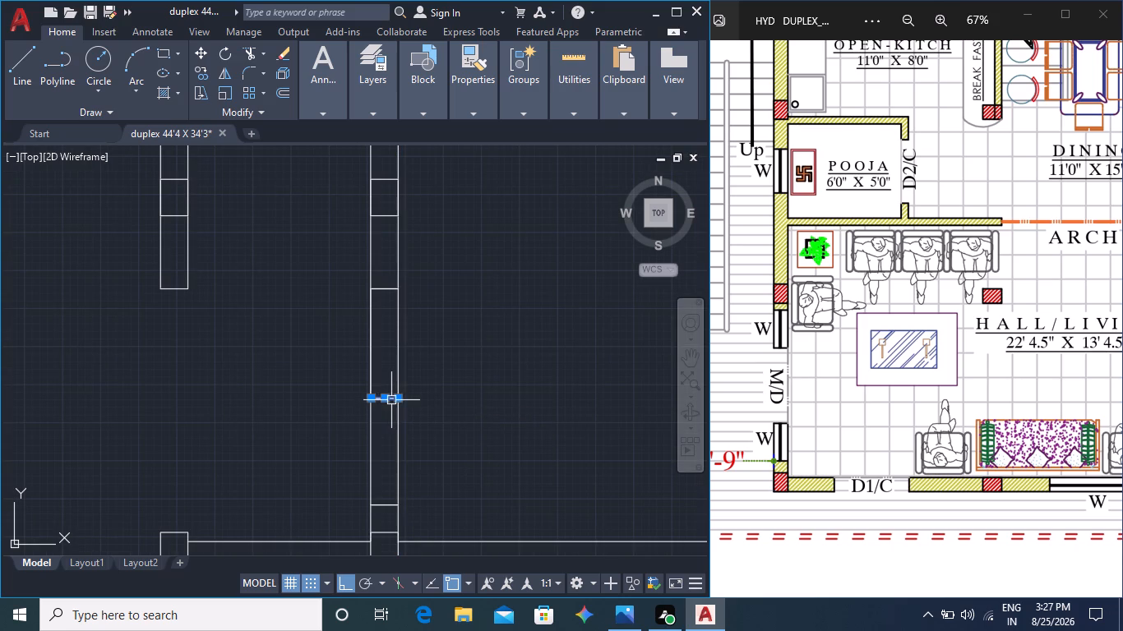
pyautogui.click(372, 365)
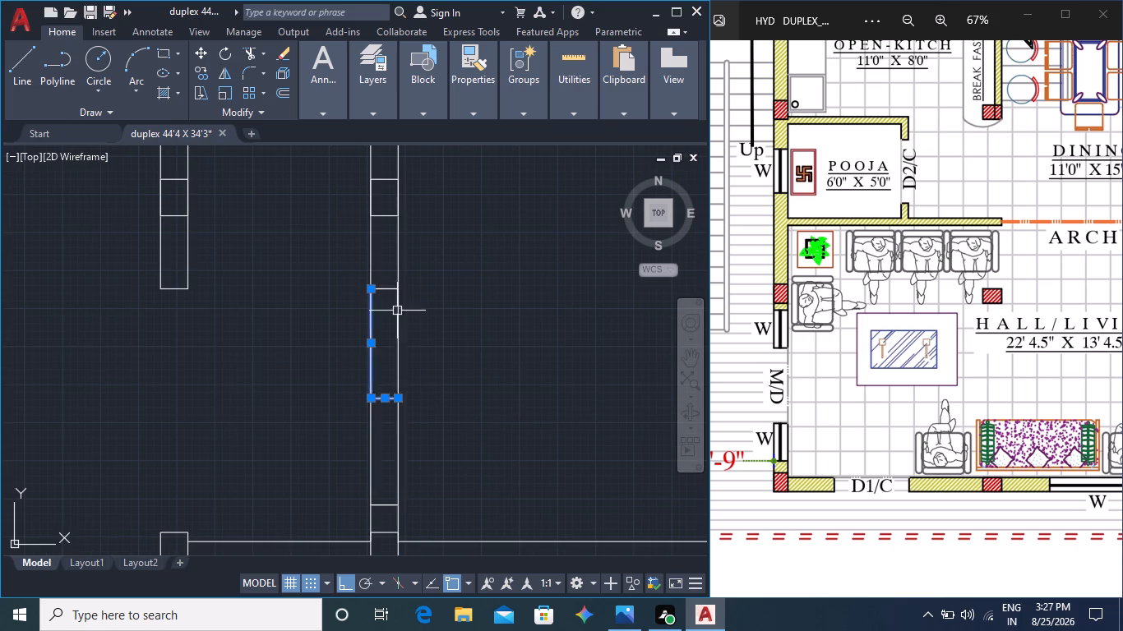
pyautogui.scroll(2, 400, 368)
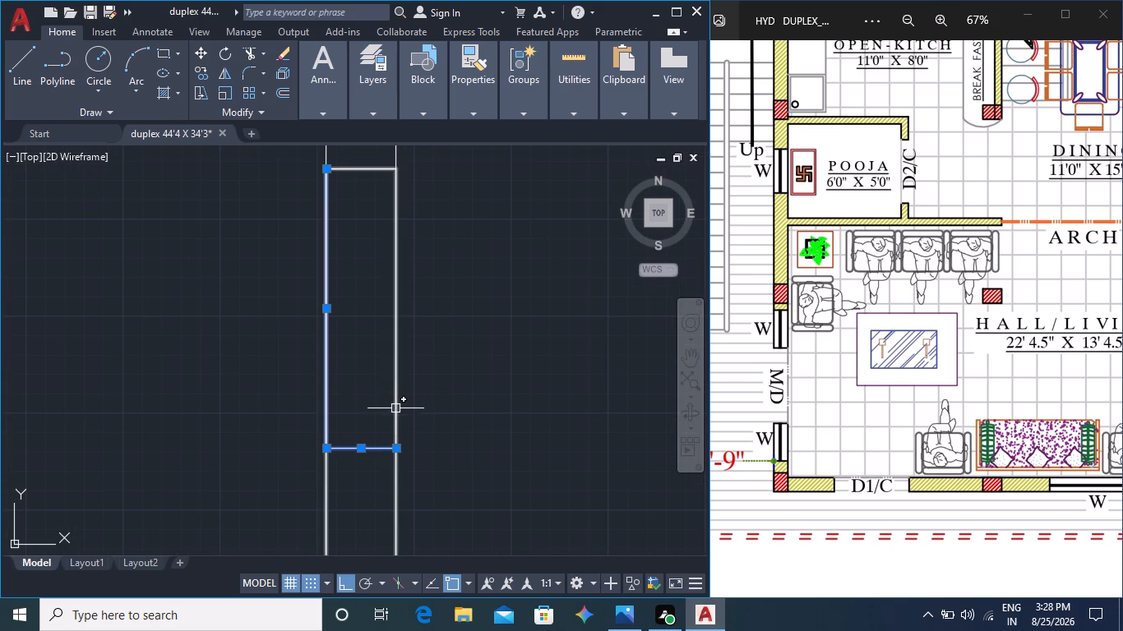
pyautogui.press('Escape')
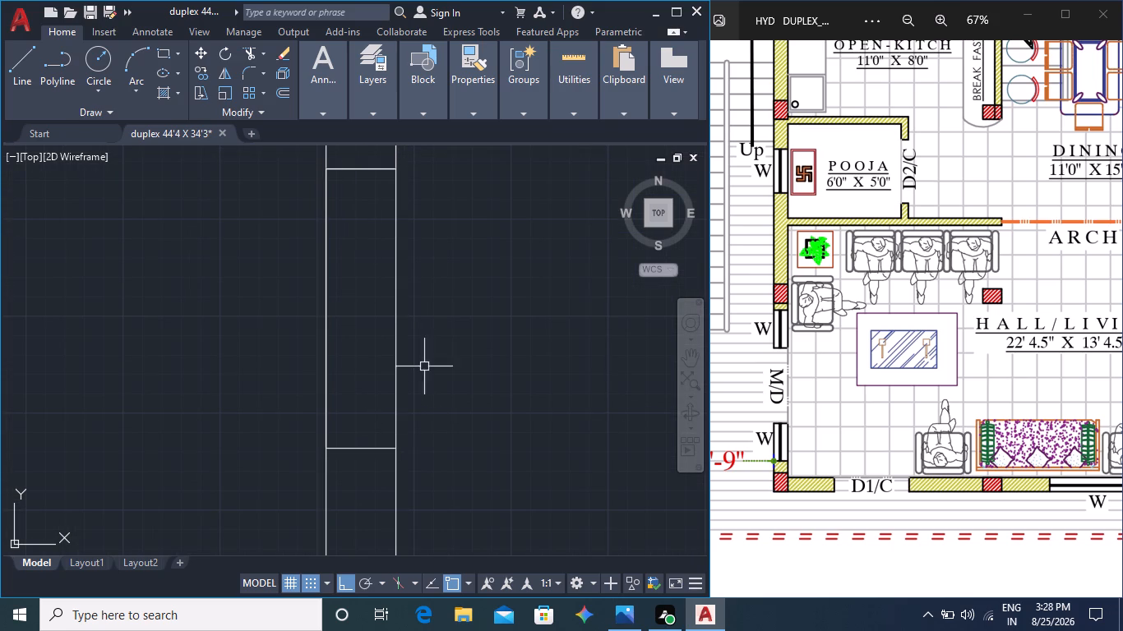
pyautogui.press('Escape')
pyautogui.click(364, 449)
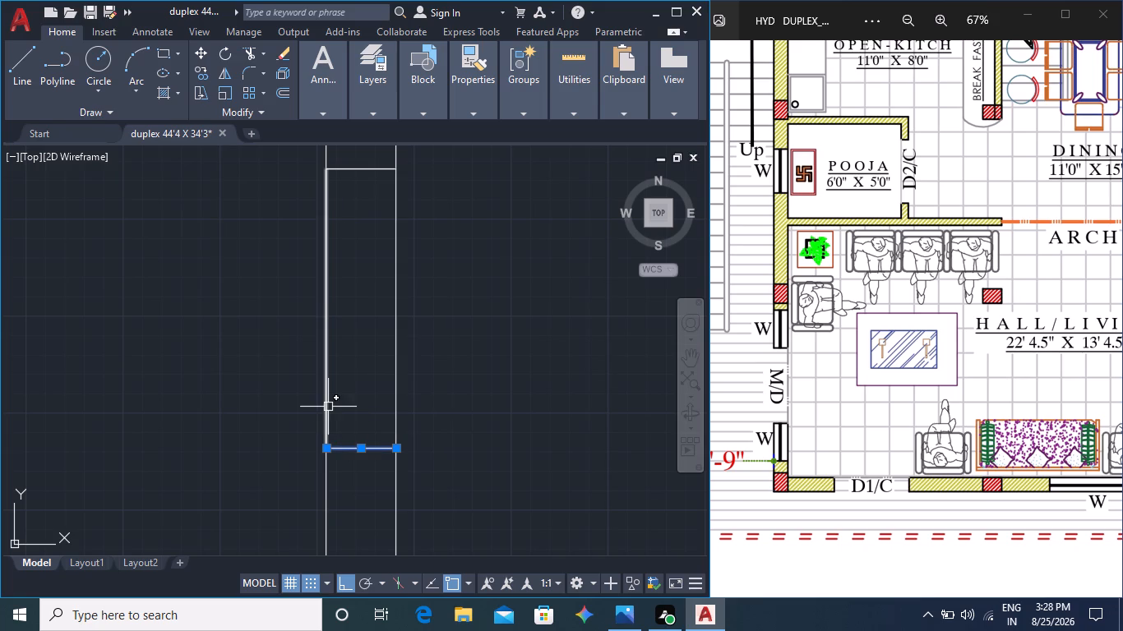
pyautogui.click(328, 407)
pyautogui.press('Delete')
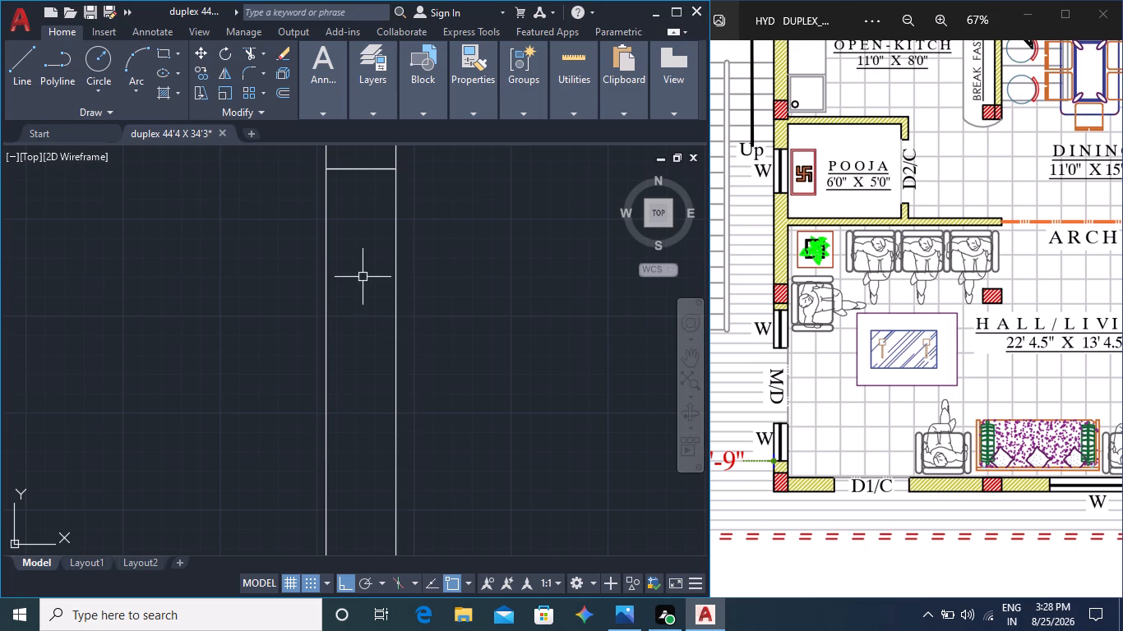
# Draw a rectangle inside the staircase–hall wall from its upper outer corner, entering a 3' distance toward the opposite wall face.
pyautogui.click(355, 171)
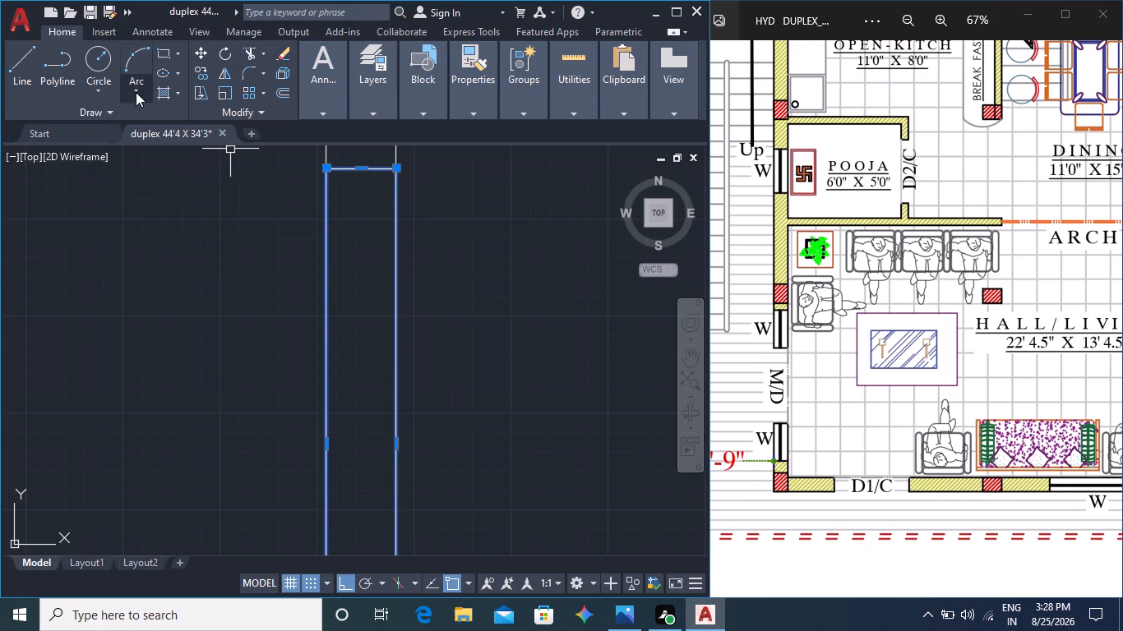
pyautogui.click(168, 55)
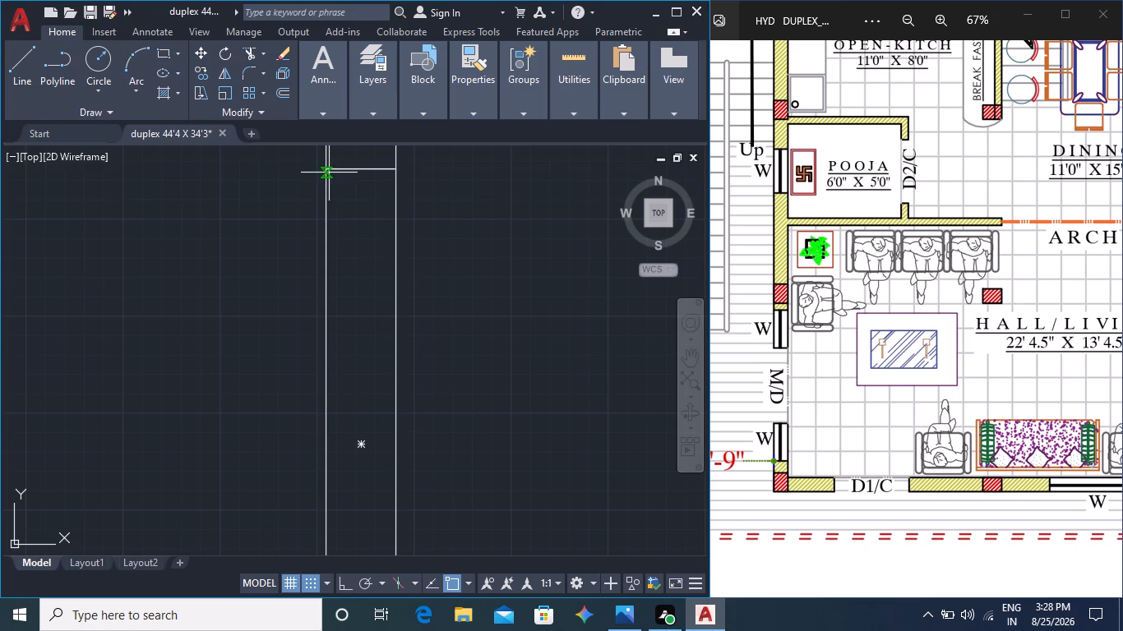
pyautogui.click(327, 168)
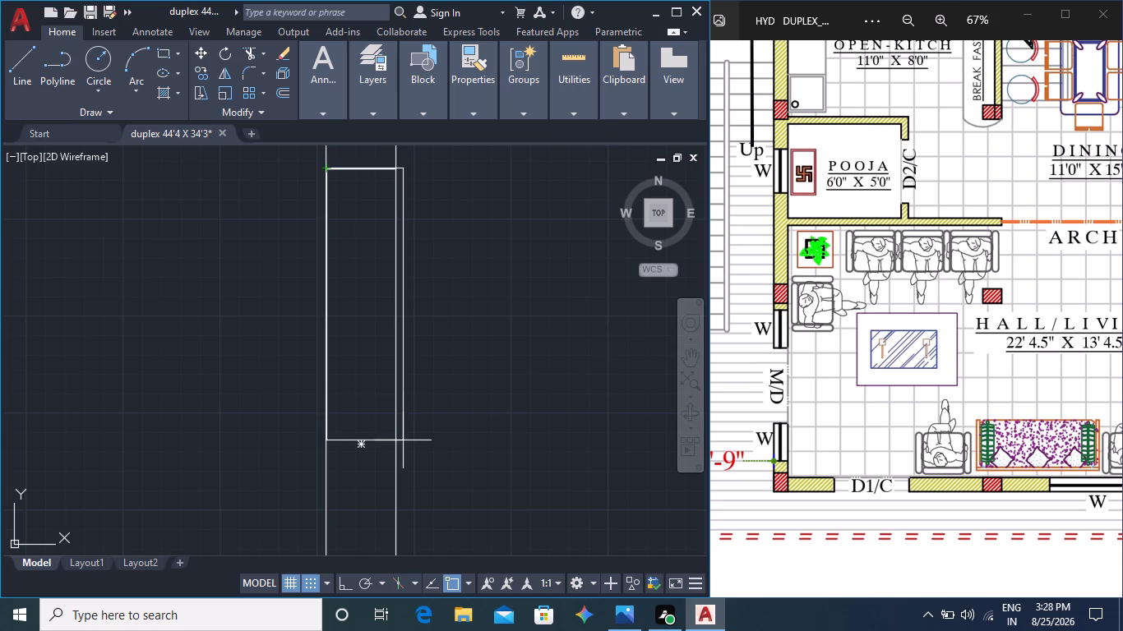
pyautogui.press('3')
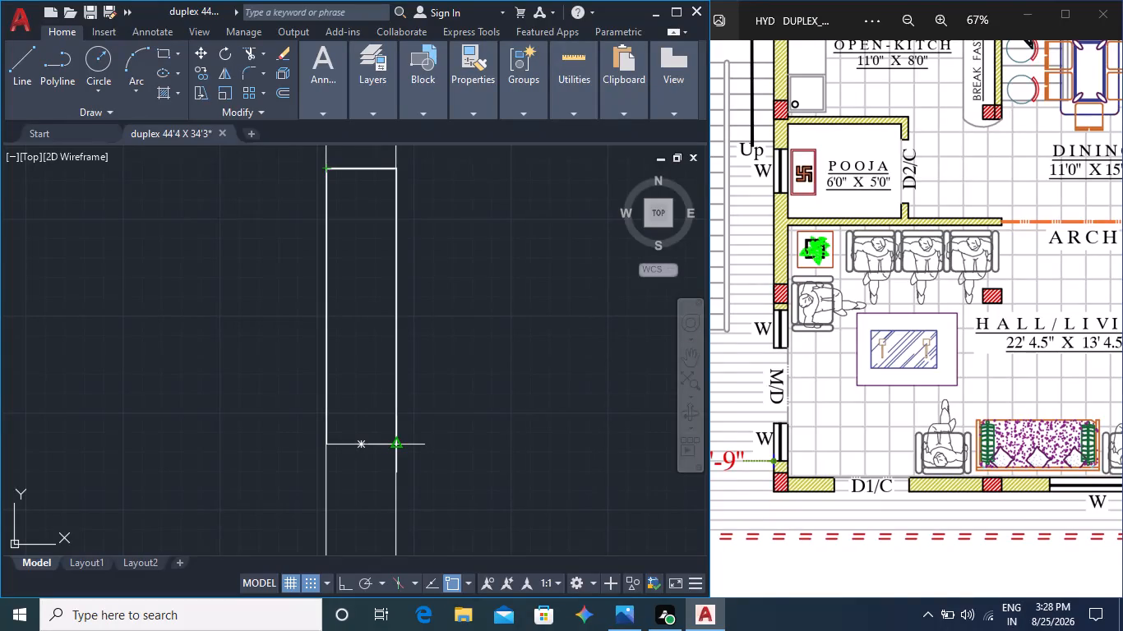
pyautogui.press("'")
pyautogui.press('Return')
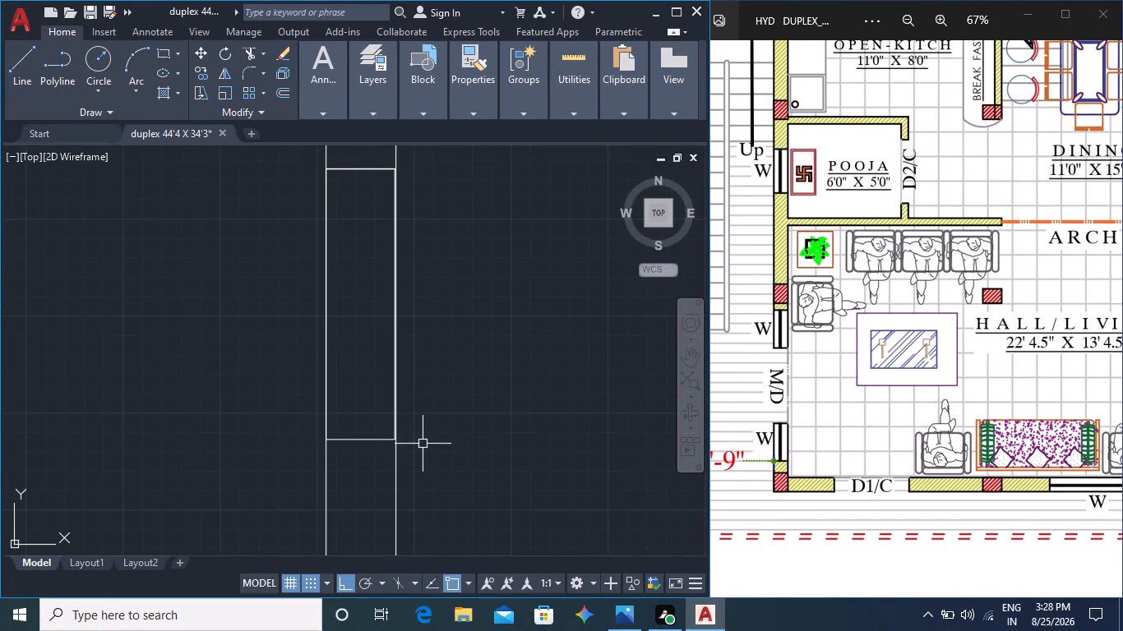
# Move the 3' rectangle down the staircase–hall wall from its centre to midway between the upper and bottom stubs.
pyautogui.click(385, 440)
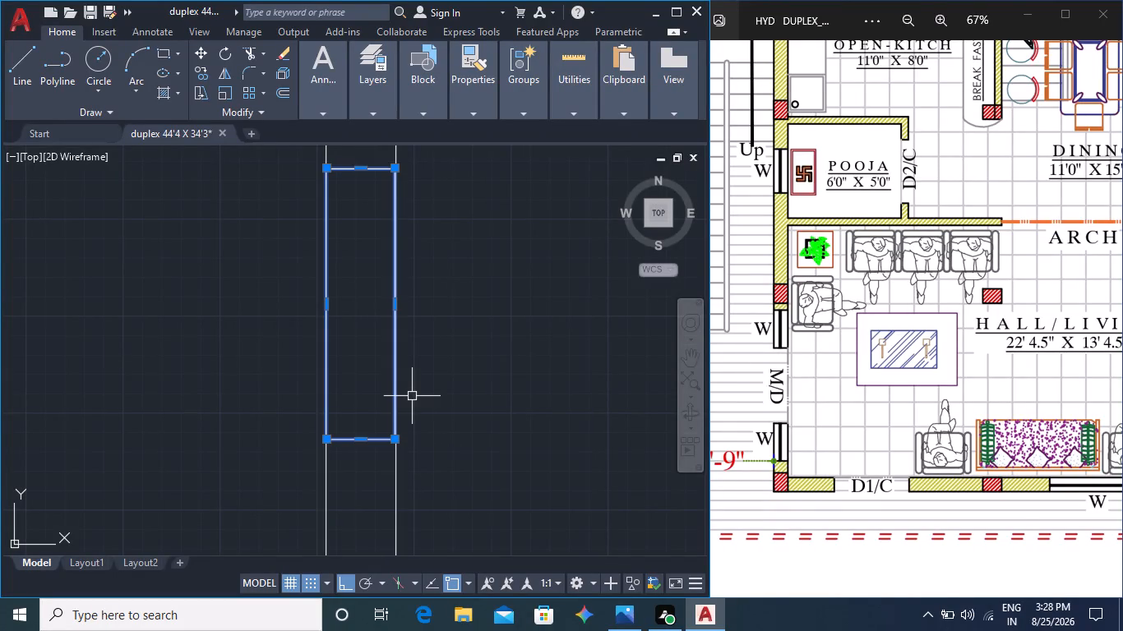
pyautogui.scroll(-2, 431, 366)
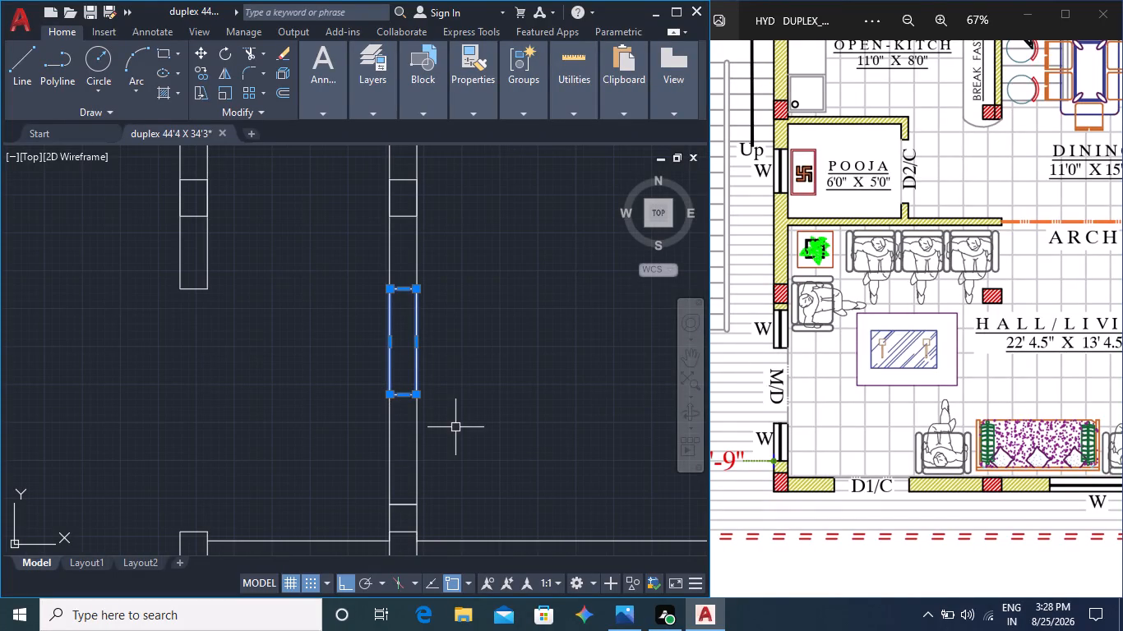
pyautogui.click(200, 72)
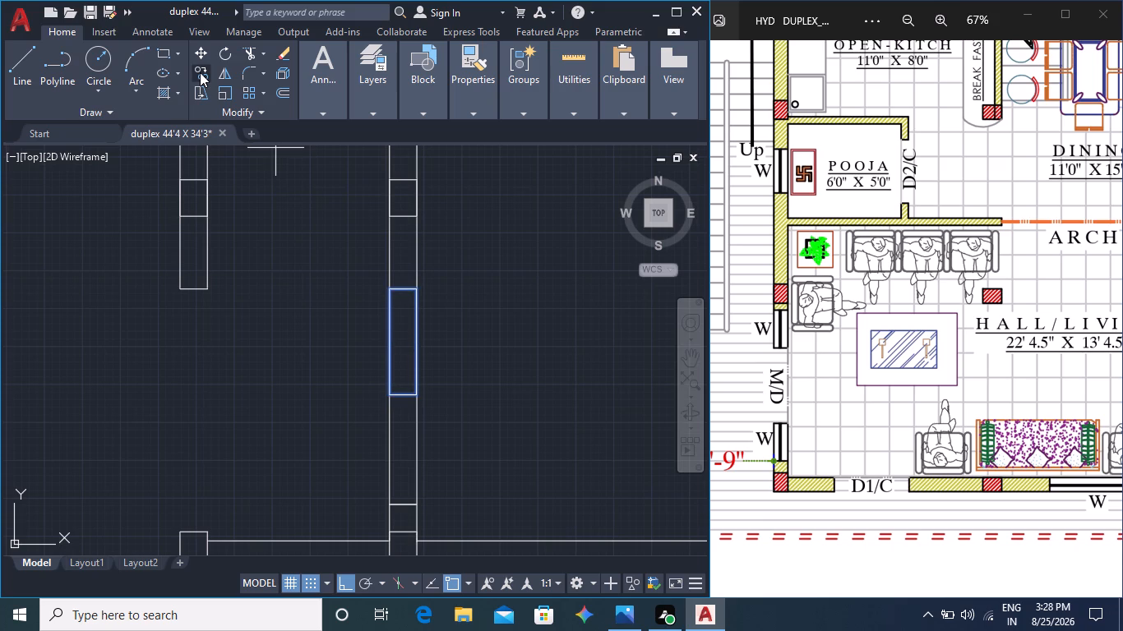
pyautogui.click(201, 48)
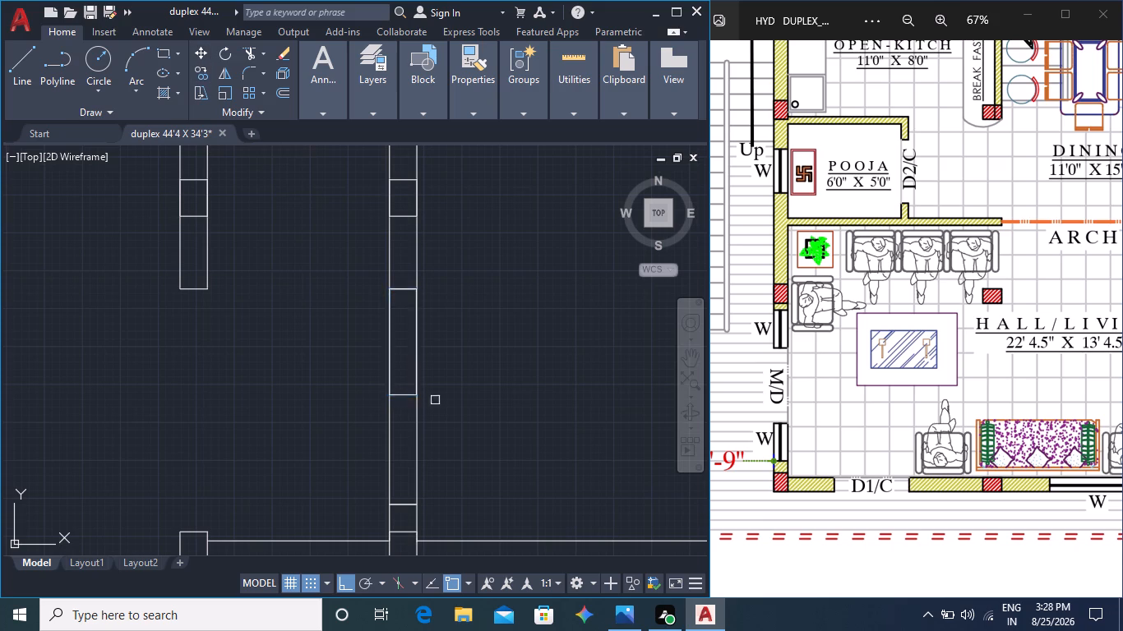
pyautogui.click(398, 397)
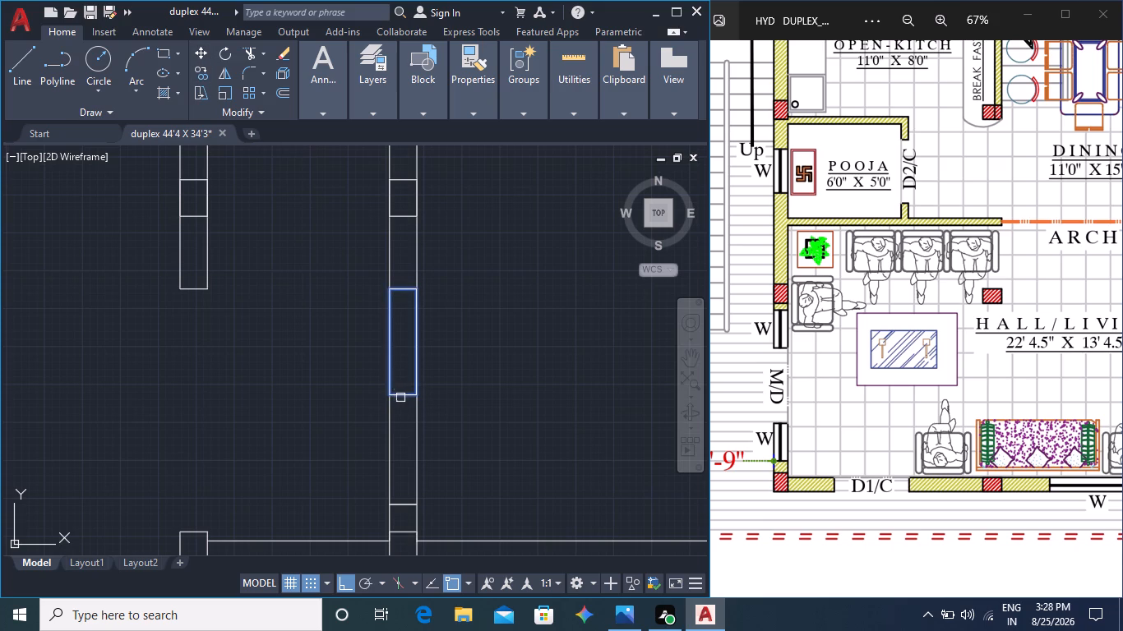
pyautogui.press('Return')
pyautogui.click(404, 342)
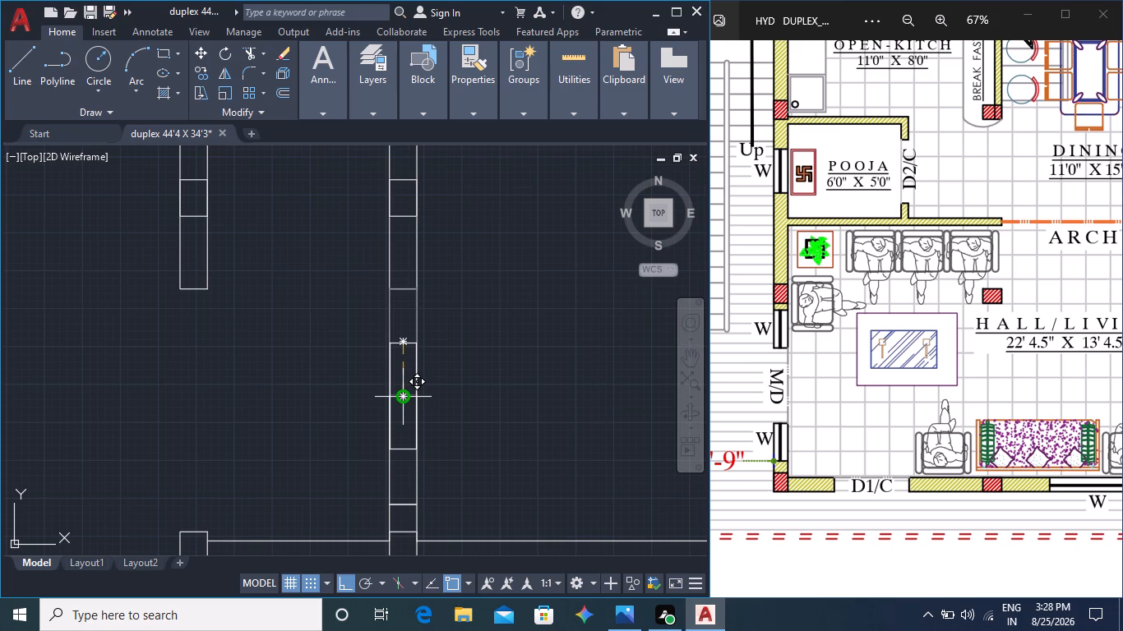
pyautogui.click(406, 396)
pyautogui.press('Escape')
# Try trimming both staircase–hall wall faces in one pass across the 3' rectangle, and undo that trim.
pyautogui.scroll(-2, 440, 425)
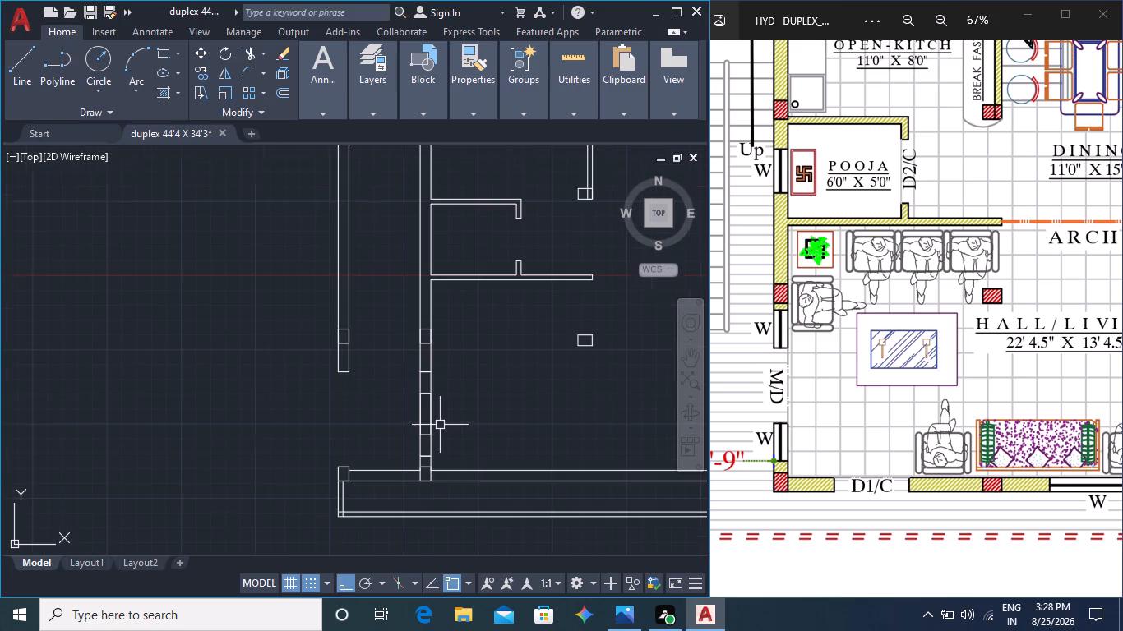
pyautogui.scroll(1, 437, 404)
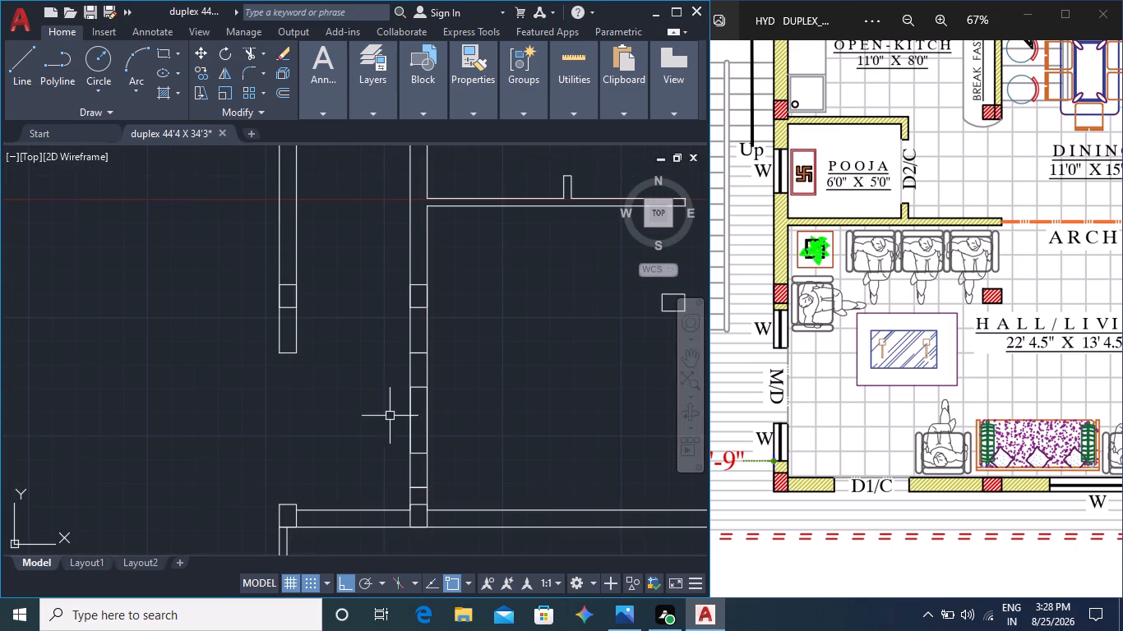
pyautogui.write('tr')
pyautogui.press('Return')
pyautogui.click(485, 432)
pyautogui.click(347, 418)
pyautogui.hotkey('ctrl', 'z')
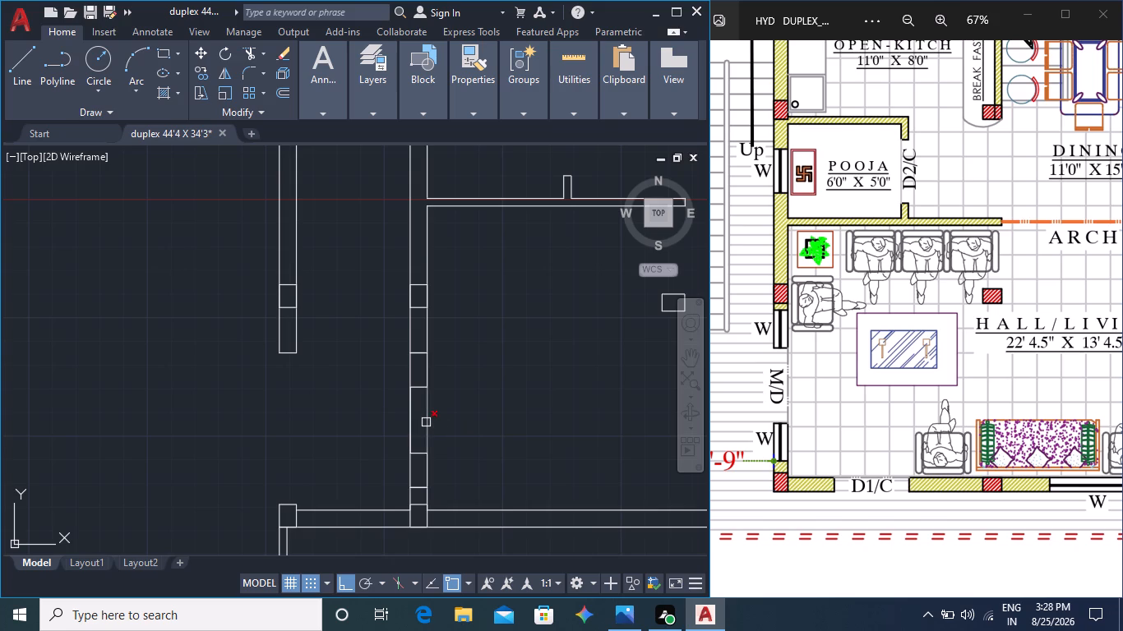
# Trim the 3' rectangle's sides and both staircase–hall wall faces between the stubs, keeping the rectangle's two cross lines.
pyautogui.click(426, 422)
pyautogui.click(412, 422)
pyautogui.press('Escape')
pyautogui.press('Escape')
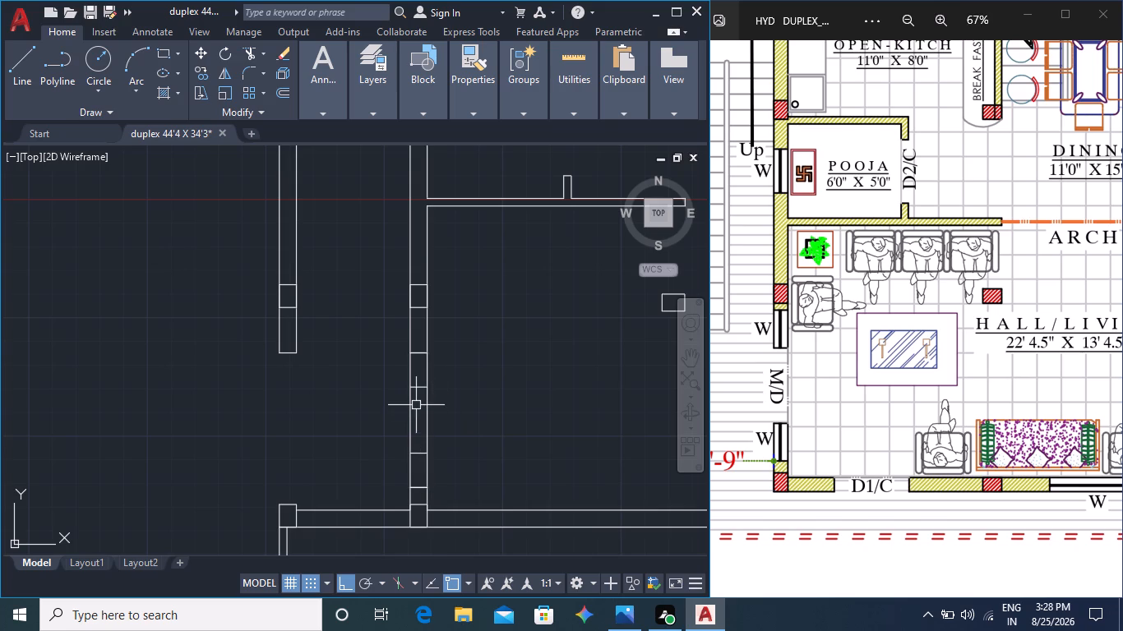
pyautogui.scroll(1, 416, 405)
pyautogui.write('tr')
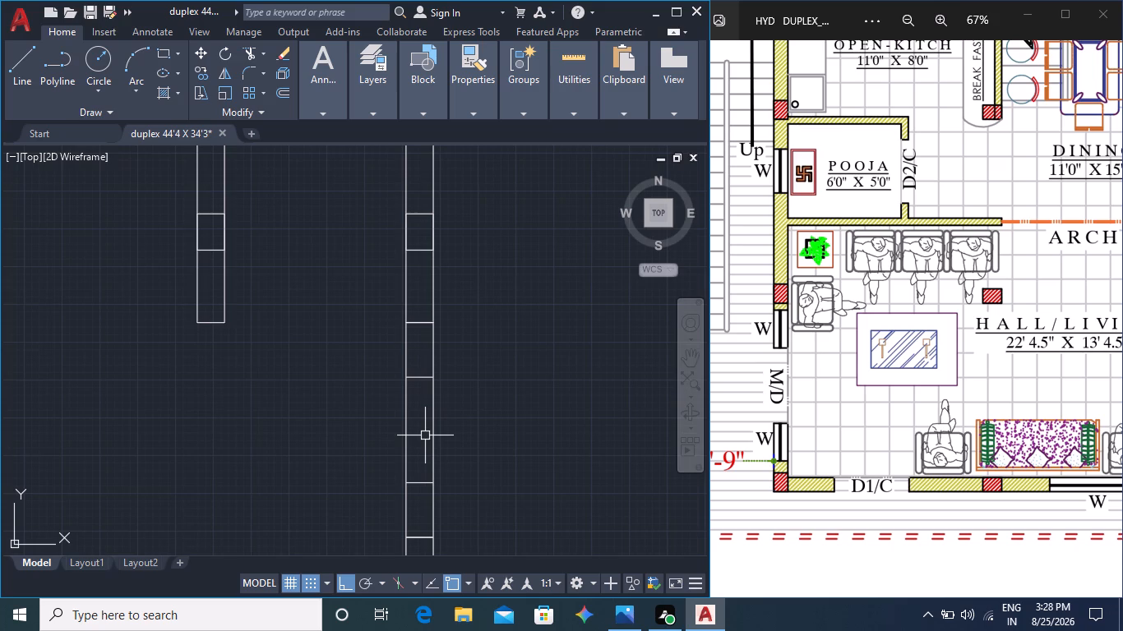
pyautogui.press('Return')
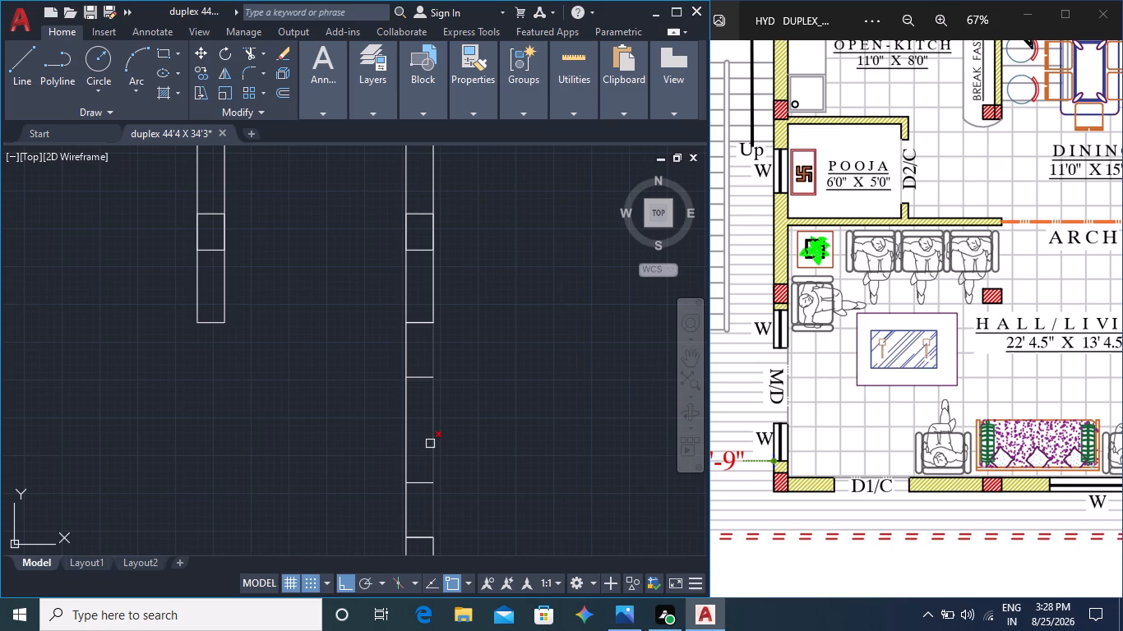
pyautogui.click(430, 444)
pyautogui.click(409, 447)
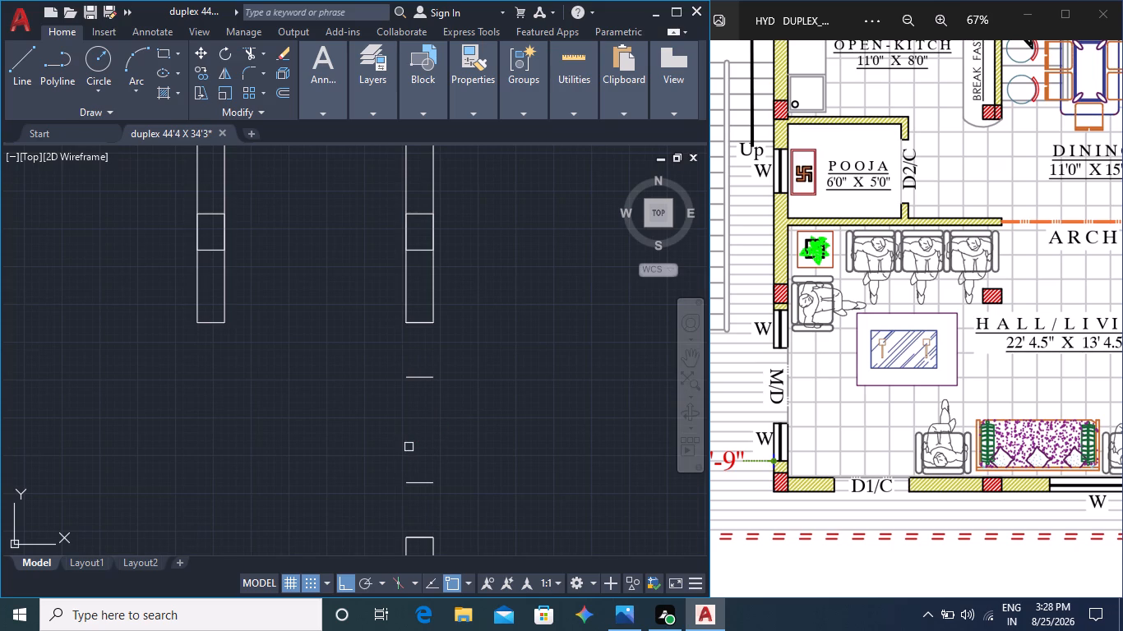
pyautogui.press('Escape')
pyautogui.press('Escape')
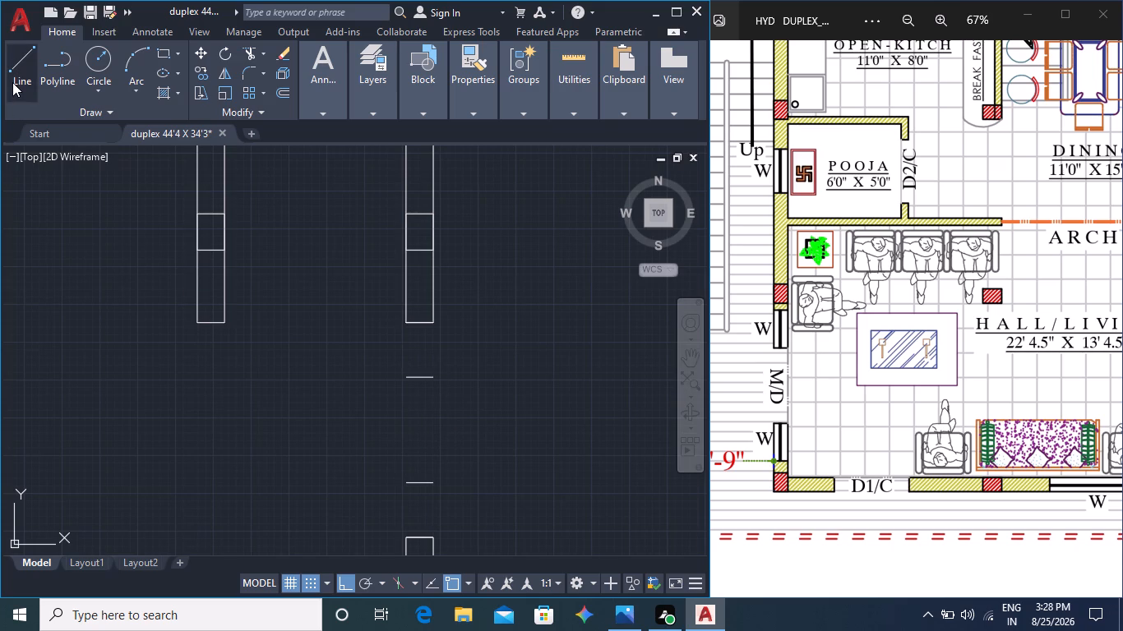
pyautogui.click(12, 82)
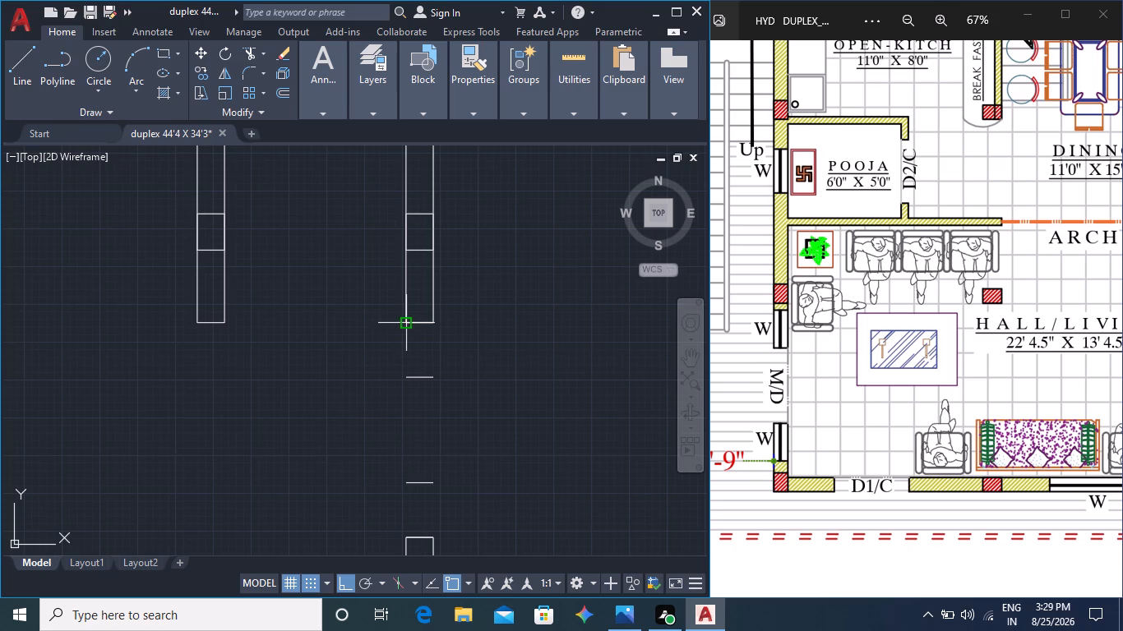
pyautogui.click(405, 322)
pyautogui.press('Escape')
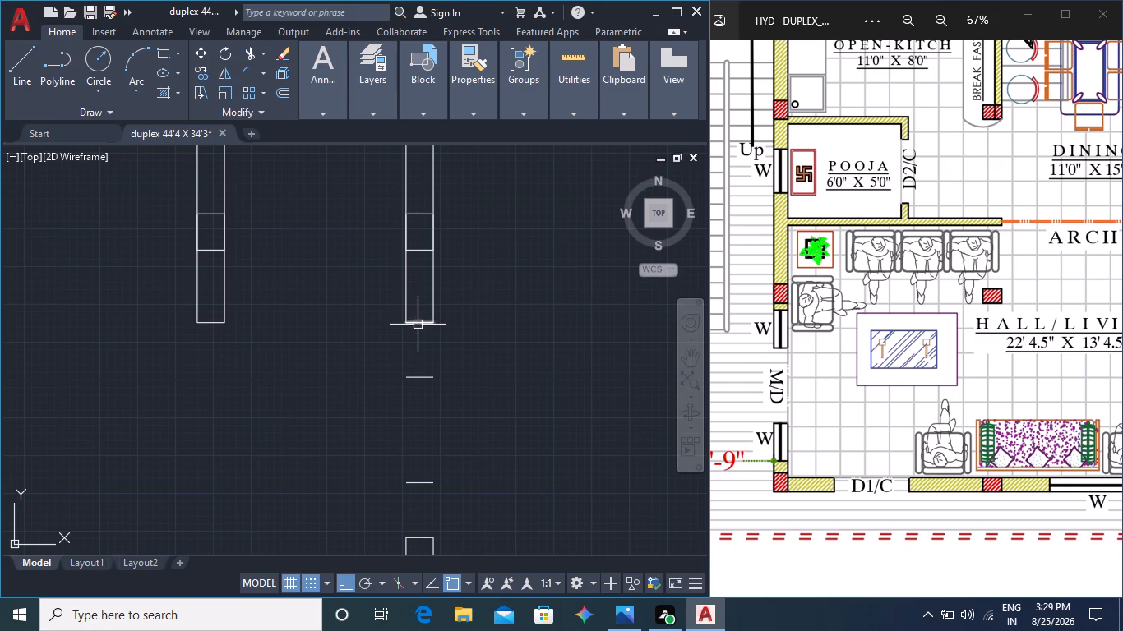
# Delete the leftover overlapping cross lines at the end of the upper stub and the top of the bottom stub.
pyautogui.click(418, 324)
pyautogui.press('Delete')
pyautogui.click(420, 536)
pyautogui.press('Delete')
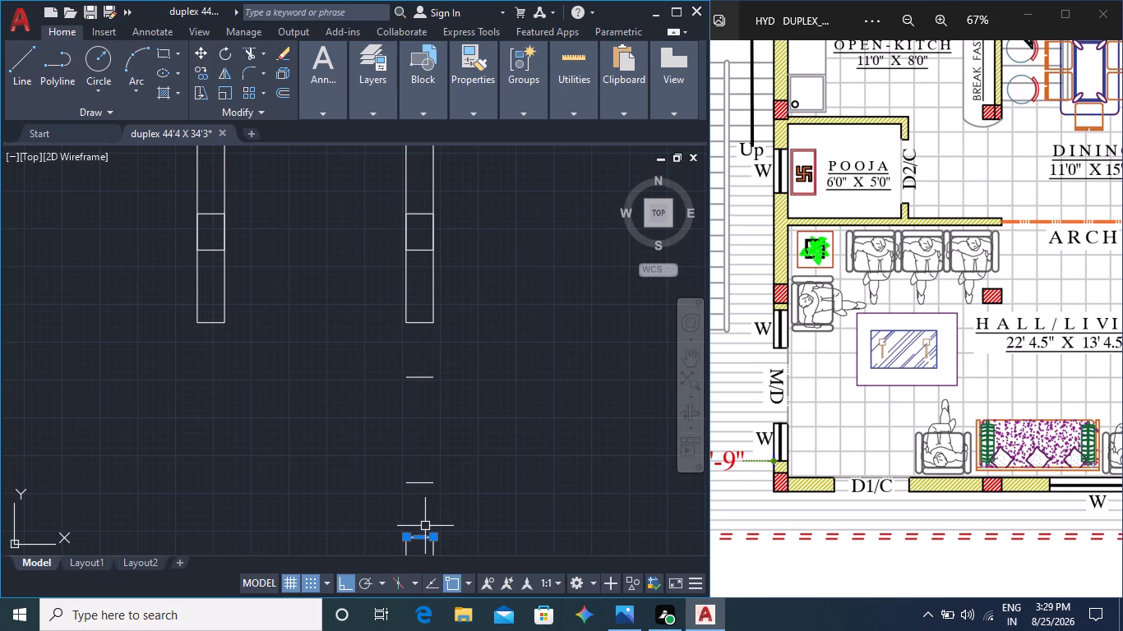
# Draw the upper window outline with lines joining the ends of the 3' opening's upper cross line to the upper stub's corners.
pyautogui.click(19, 67)
pyautogui.click(408, 380)
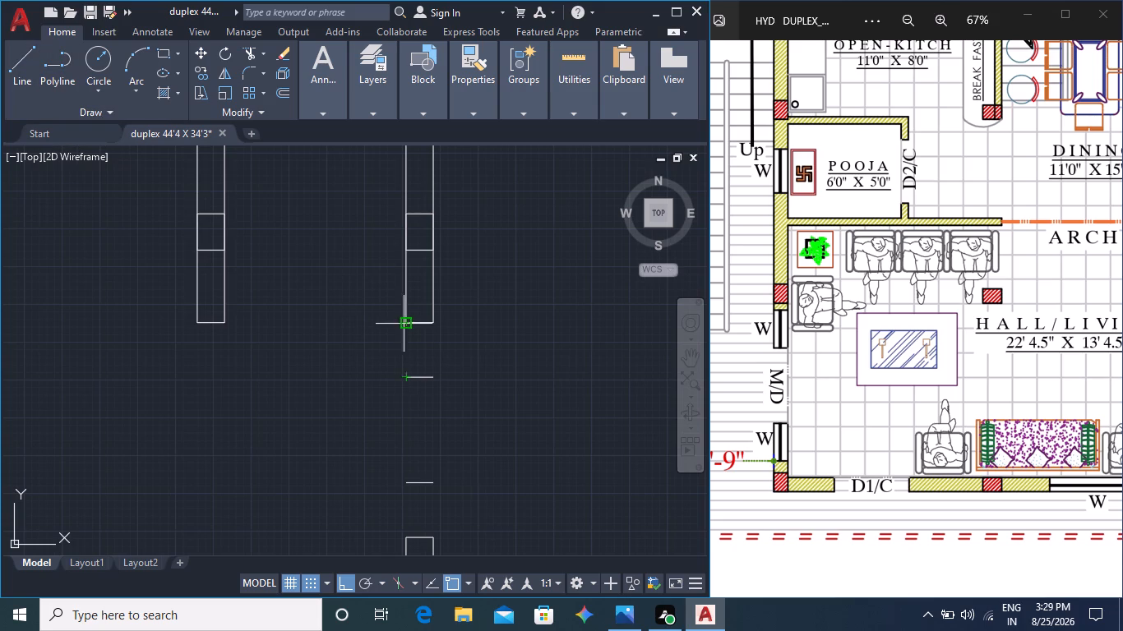
pyautogui.click(406, 322)
pyautogui.click(432, 323)
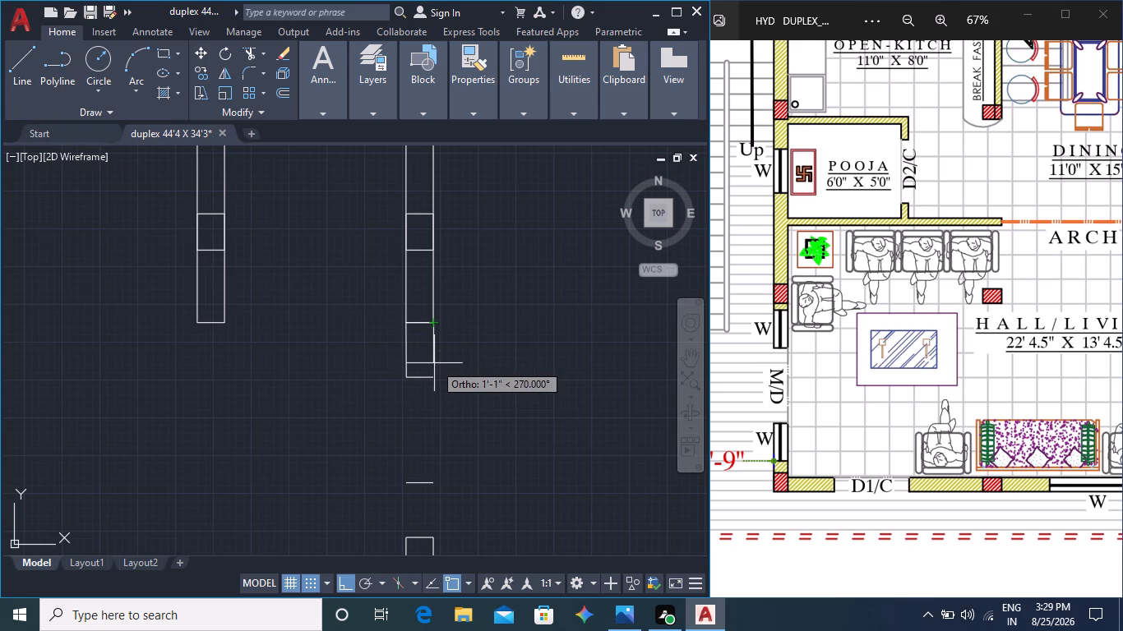
pyautogui.click(431, 379)
pyautogui.press('Escape')
# Draw the lower window outline with lines joining the bottom stub's corners to the ends of the 3' opening's lower cross line.
pyautogui.moveTo(451, 491); pyautogui.dragTo(443, 432, button='middle')
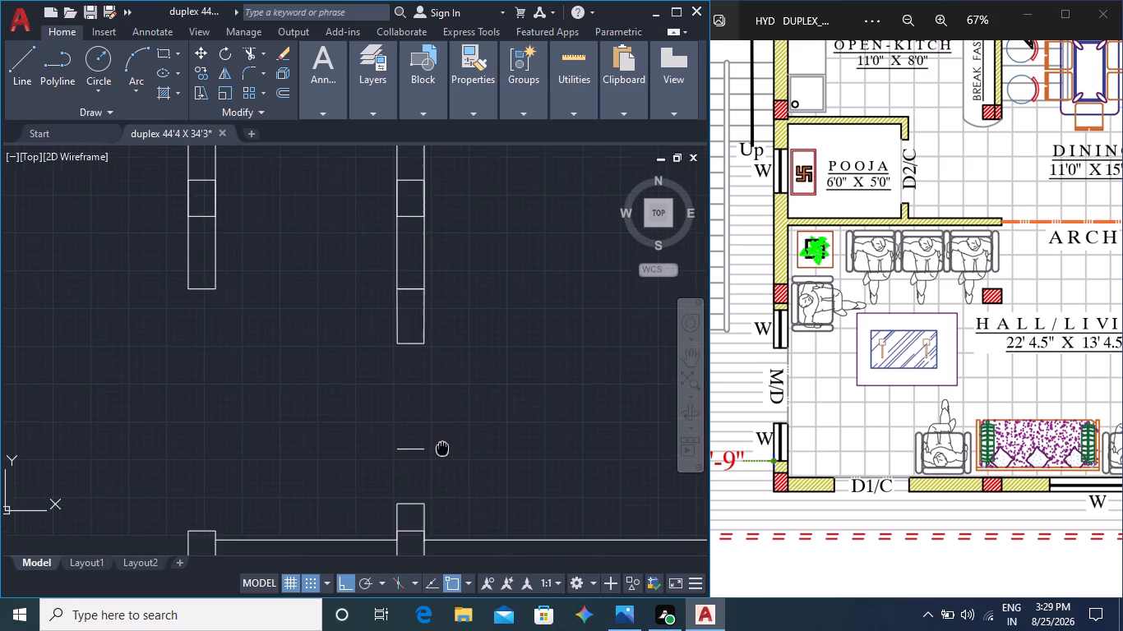
pyautogui.moveTo(443, 432); pyautogui.dragTo(447, 396, button='middle')
pyautogui.click(31, 72)
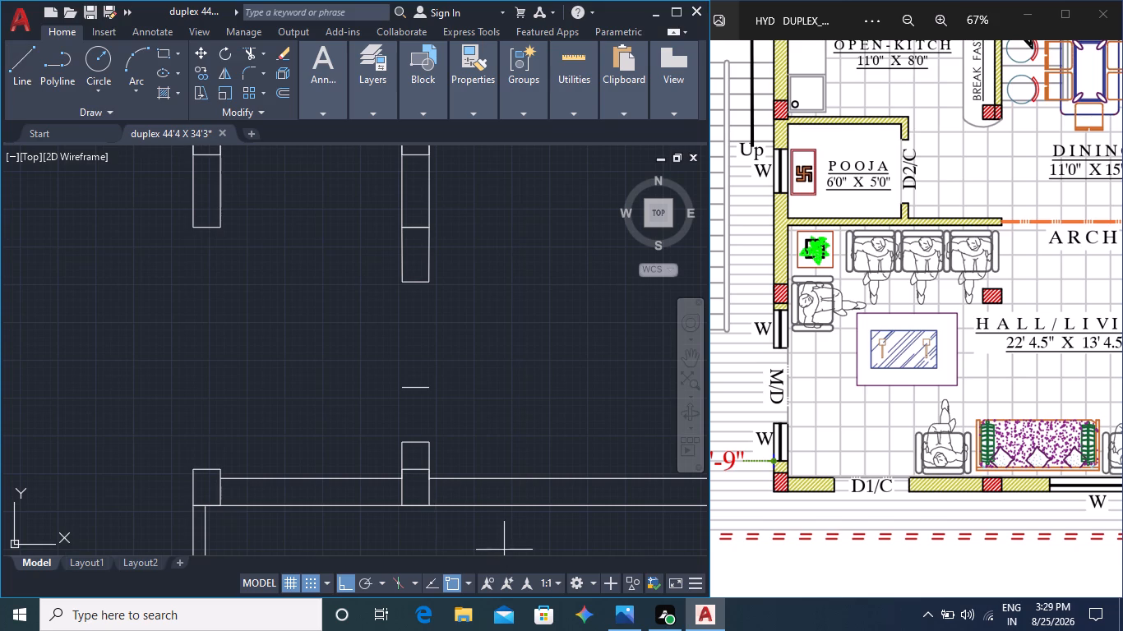
pyautogui.click(402, 447)
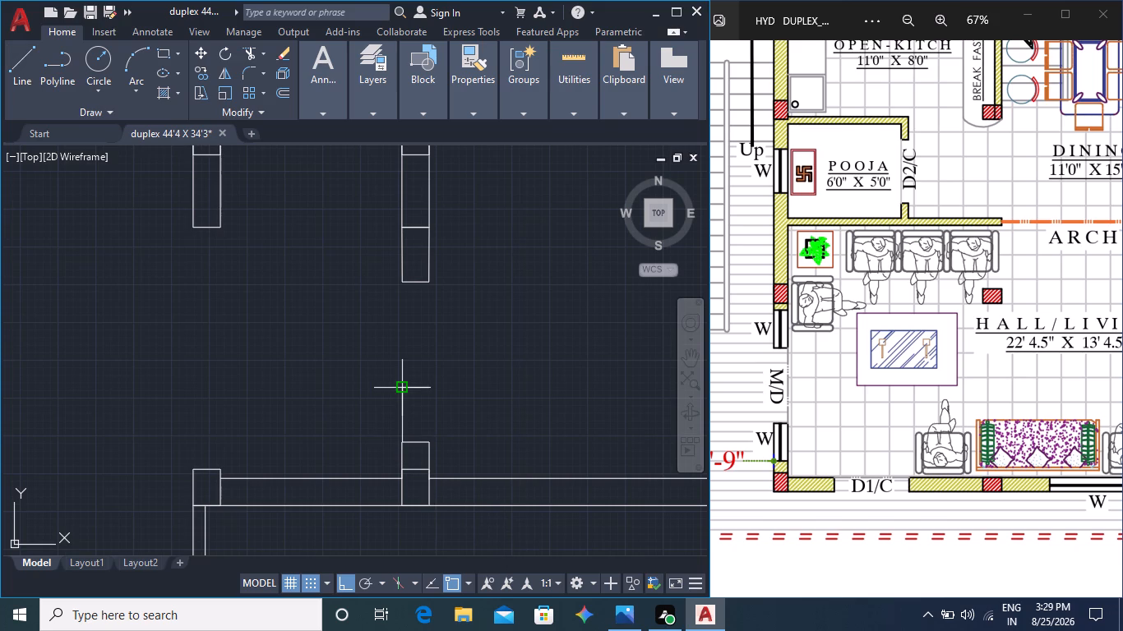
pyautogui.click(405, 385)
pyautogui.click(436, 385)
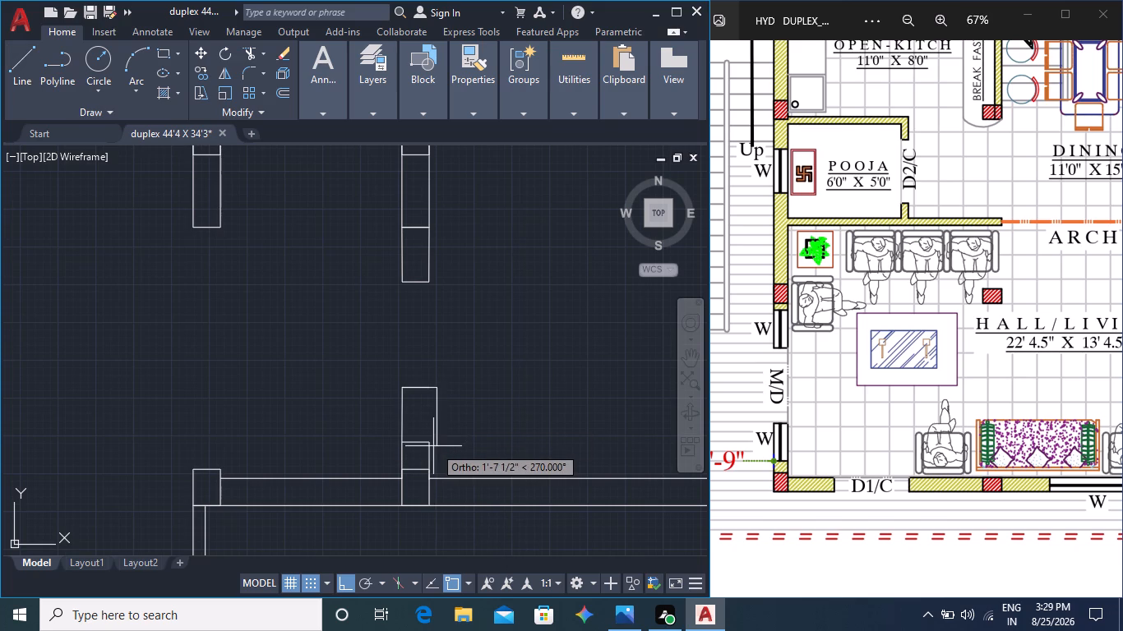
pyautogui.hotkey('ctrl', 'z')
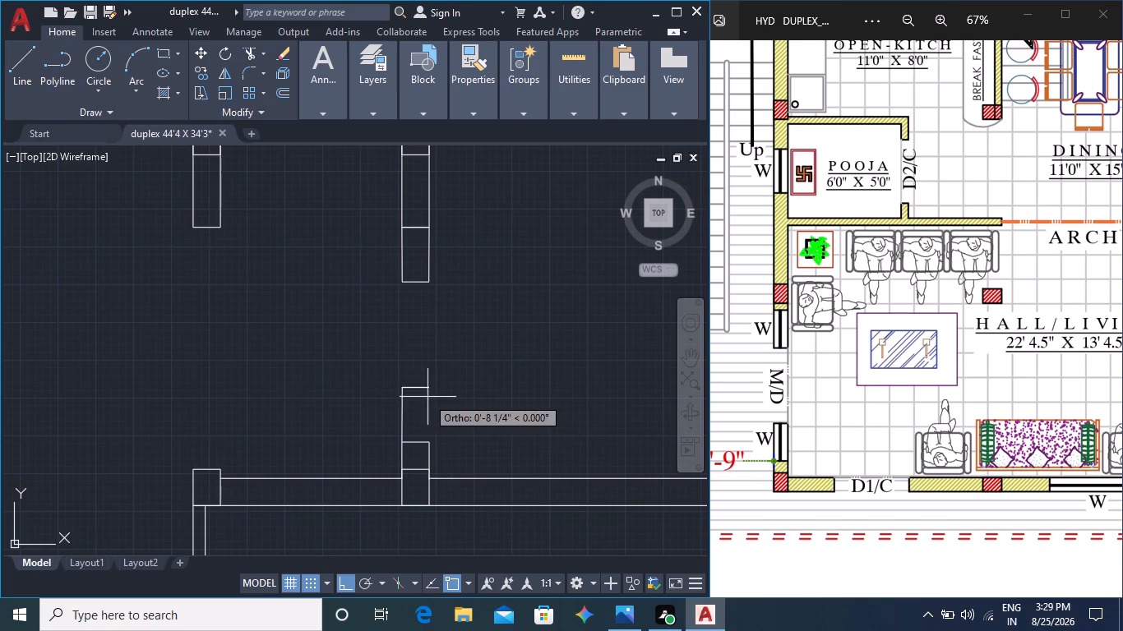
pyautogui.click(427, 389)
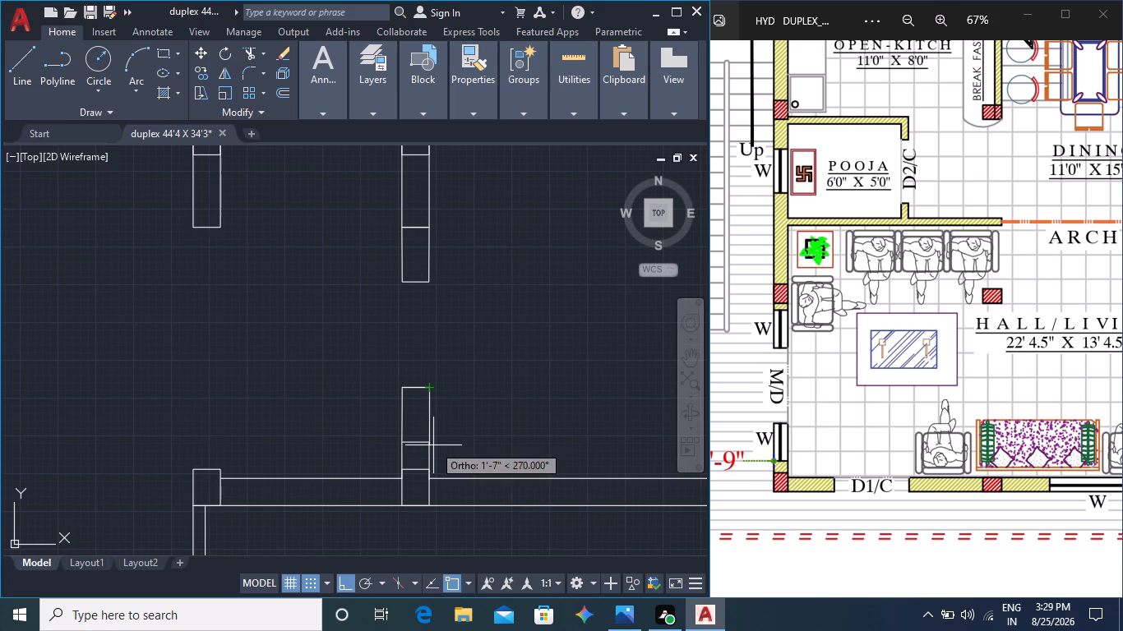
pyautogui.click(429, 440)
pyautogui.press('Escape')
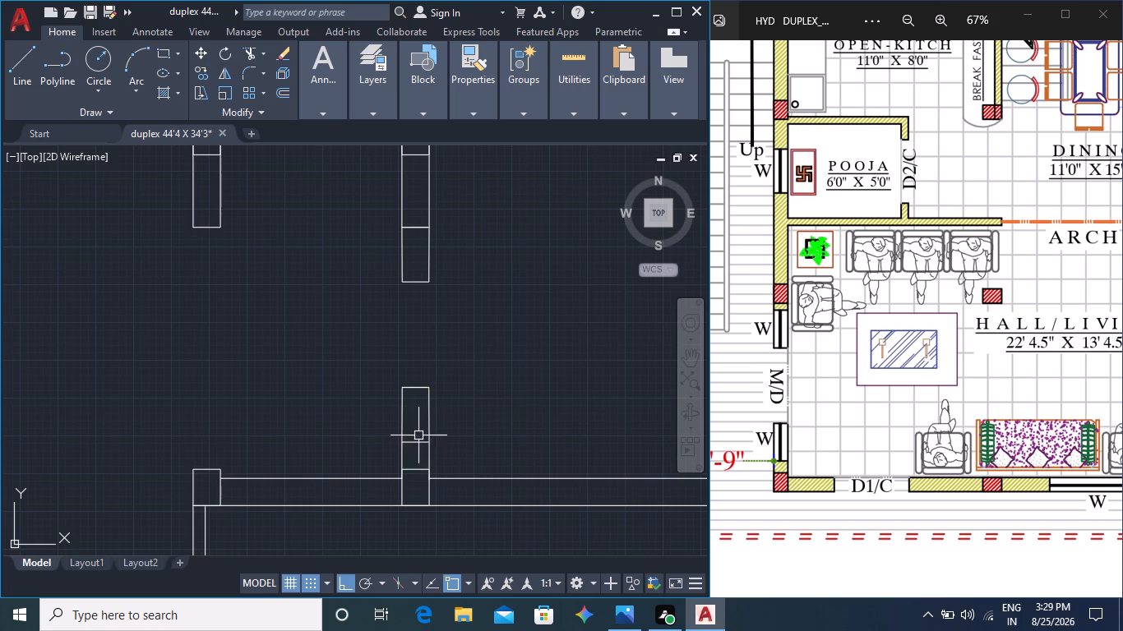
# Draw a vertical centre line in the lower window between the midpoints of its bottom and top edges.
pyautogui.click(24, 74)
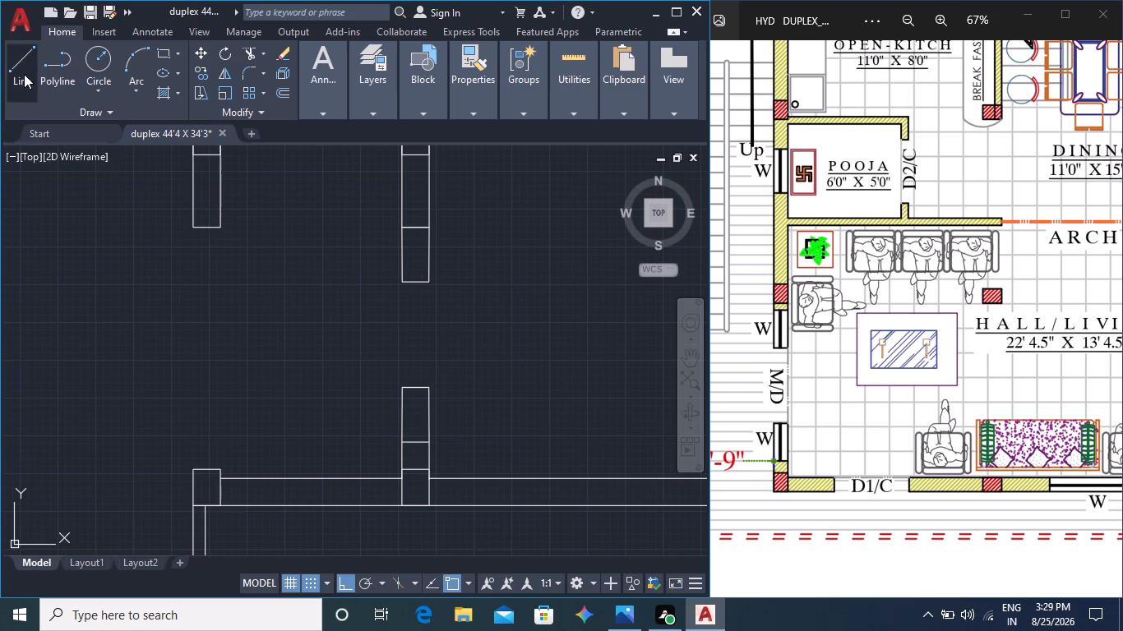
pyautogui.click(414, 441)
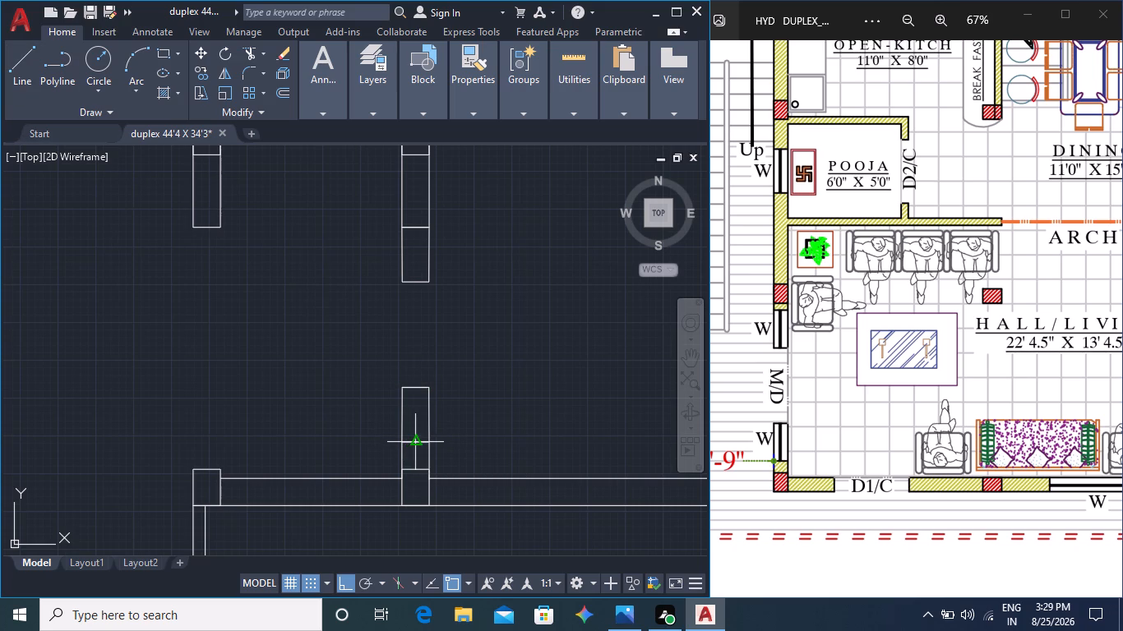
pyautogui.click(416, 390)
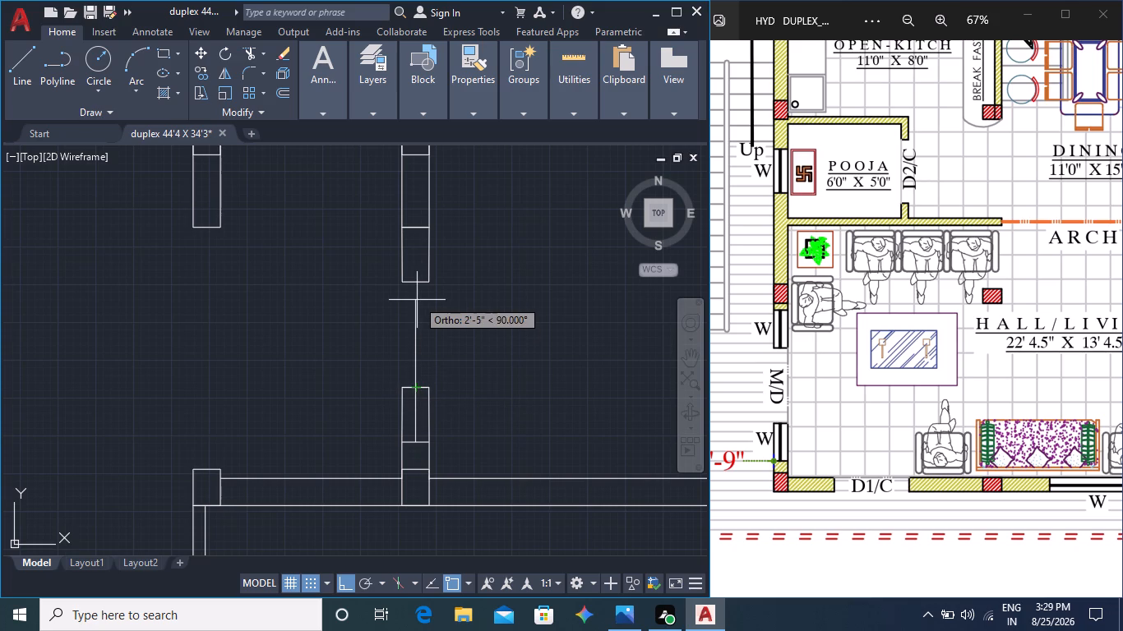
pyautogui.press('Escape')
# Draw a vertical centre line in the upper window between the midpoints of its bottom and top edges.
pyautogui.press('space')
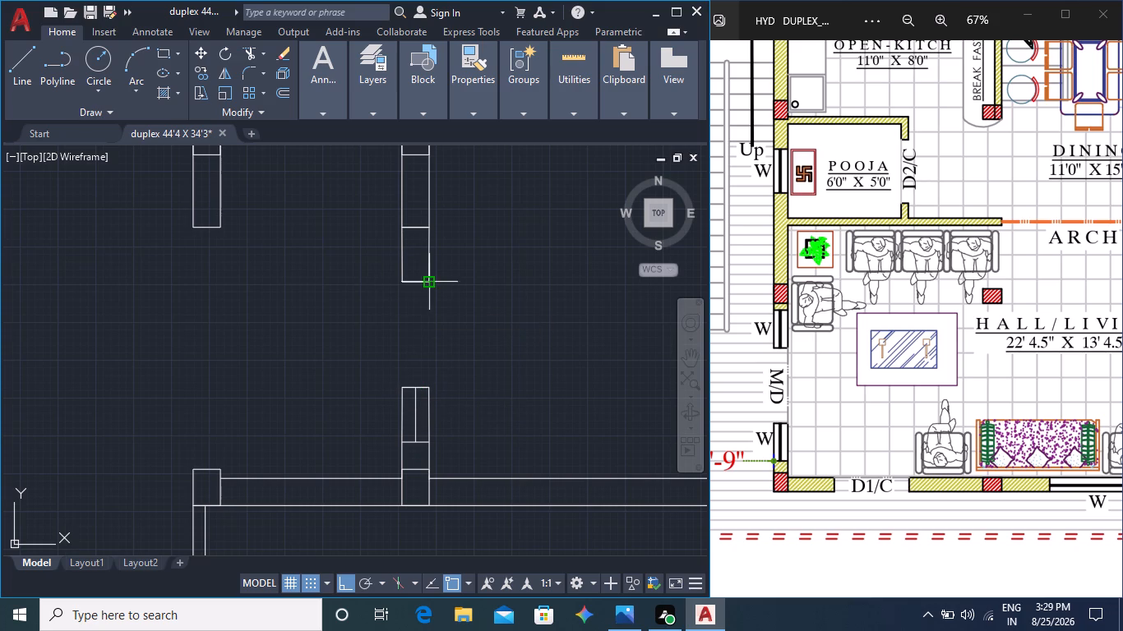
pyautogui.click(418, 283)
pyautogui.click(417, 226)
pyautogui.press('Escape')
# Move the upper window's centre line 1" to the left, using its bottom endpoint as base point.
pyautogui.scroll(2, 421, 275)
pyautogui.click(405, 264)
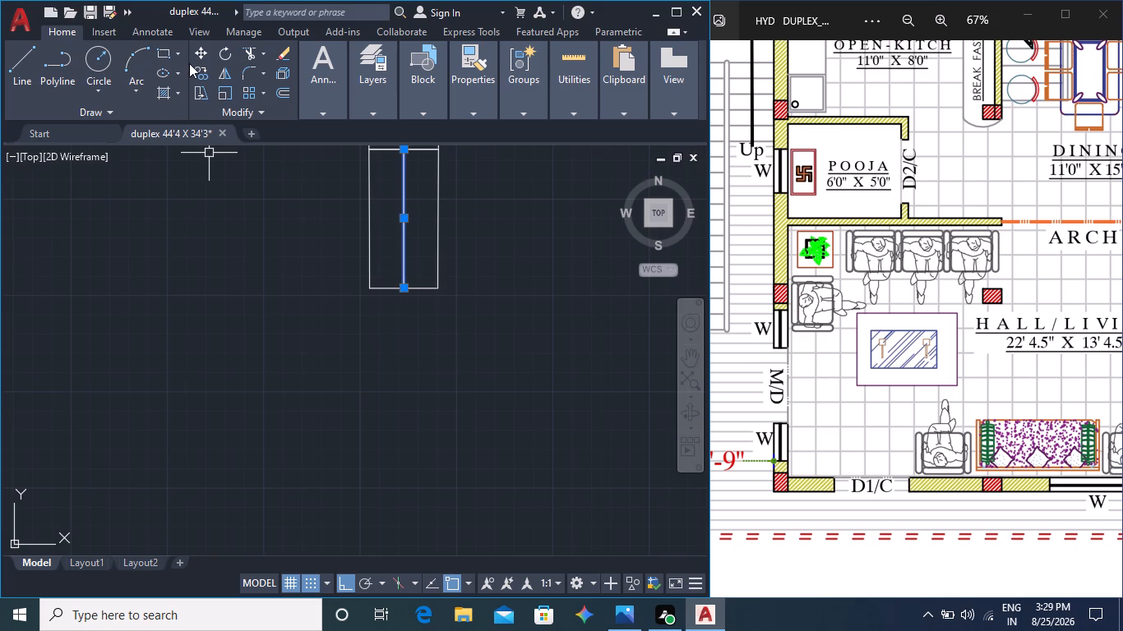
pyautogui.click(201, 53)
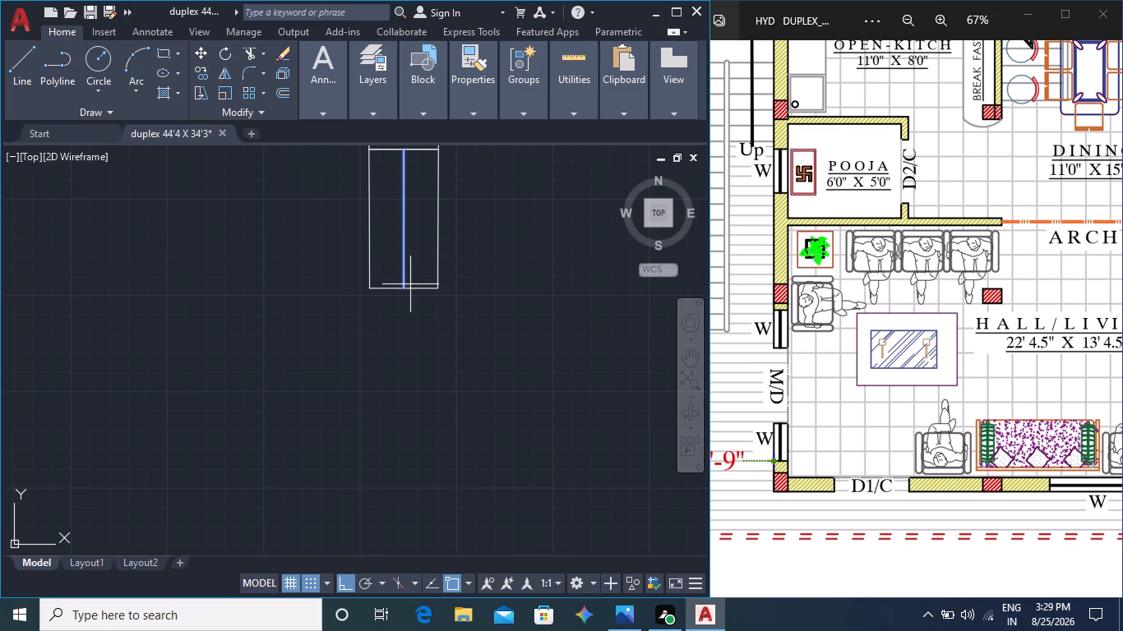
pyautogui.click(404, 288)
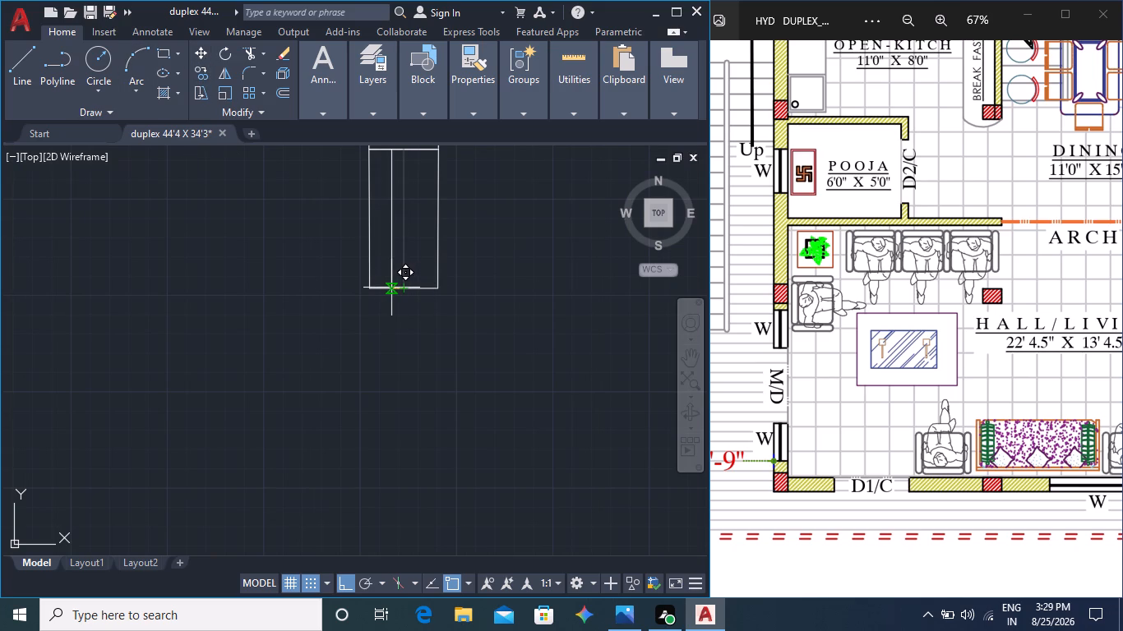
pyautogui.press('1')
pyautogui.hotkey('shift', '"')
pyautogui.press('Return')
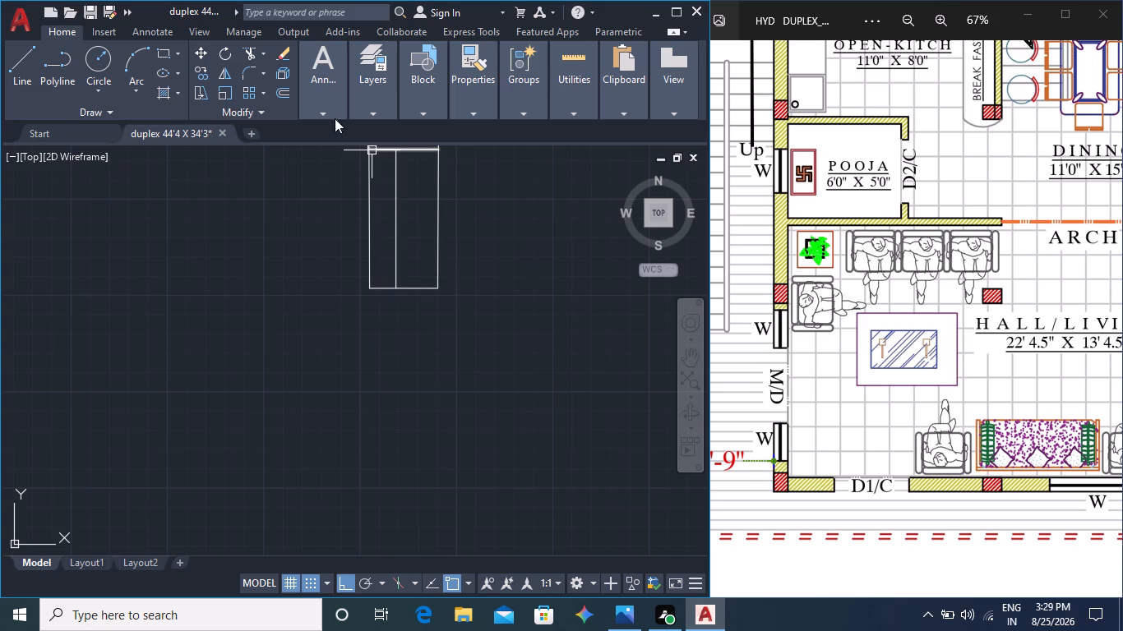
# Copy the upper window's inner vertical line 2" to the right to form the pair of glazing lines.
pyautogui.click(198, 71)
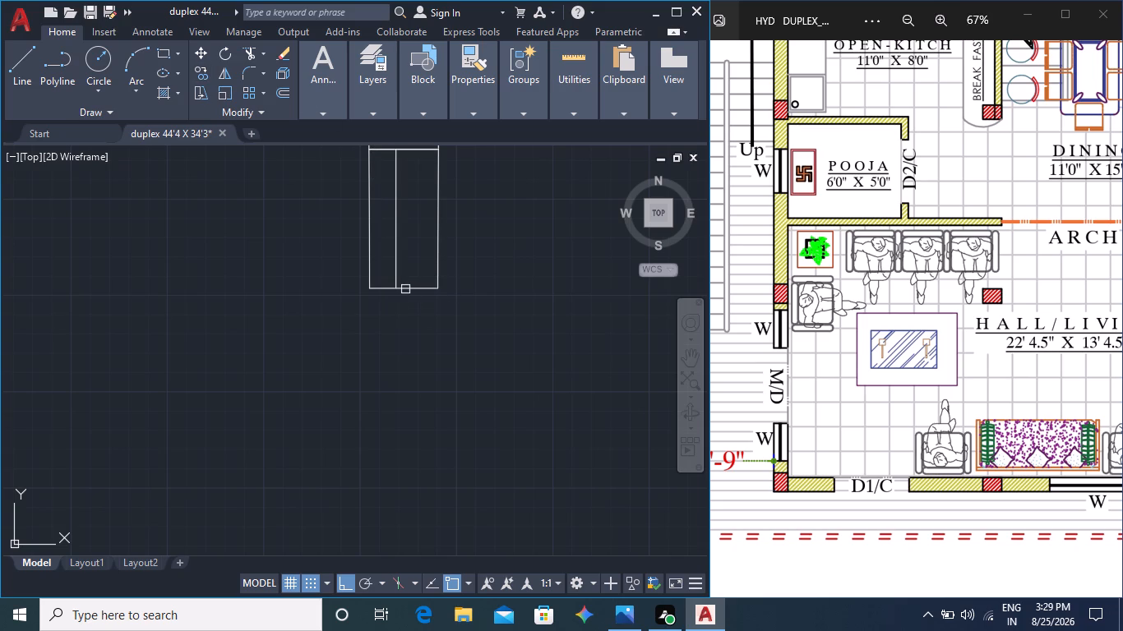
pyautogui.click(395, 275)
pyautogui.press('Return')
pyautogui.click(397, 288)
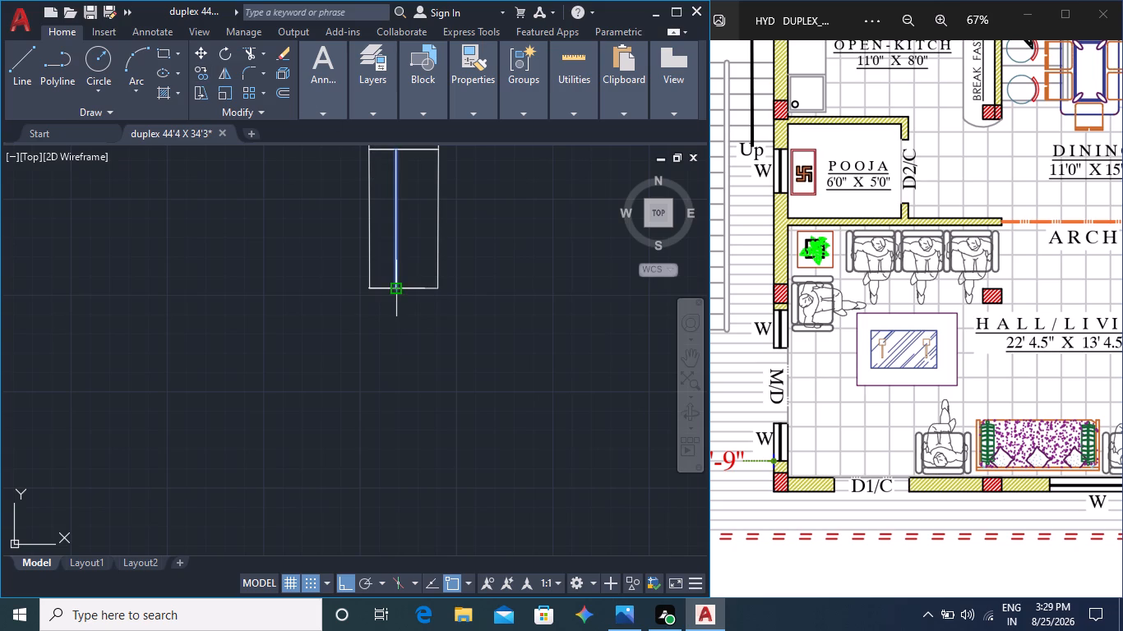
pyautogui.press('2')
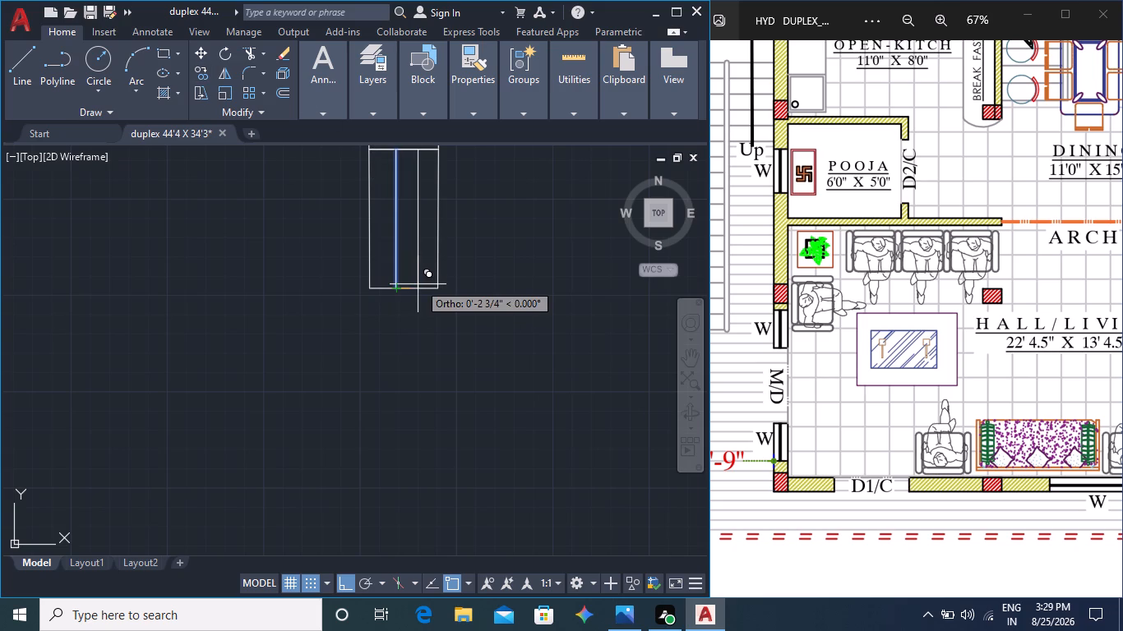
pyautogui.hotkey('shift', '"')
pyautogui.press('Return')
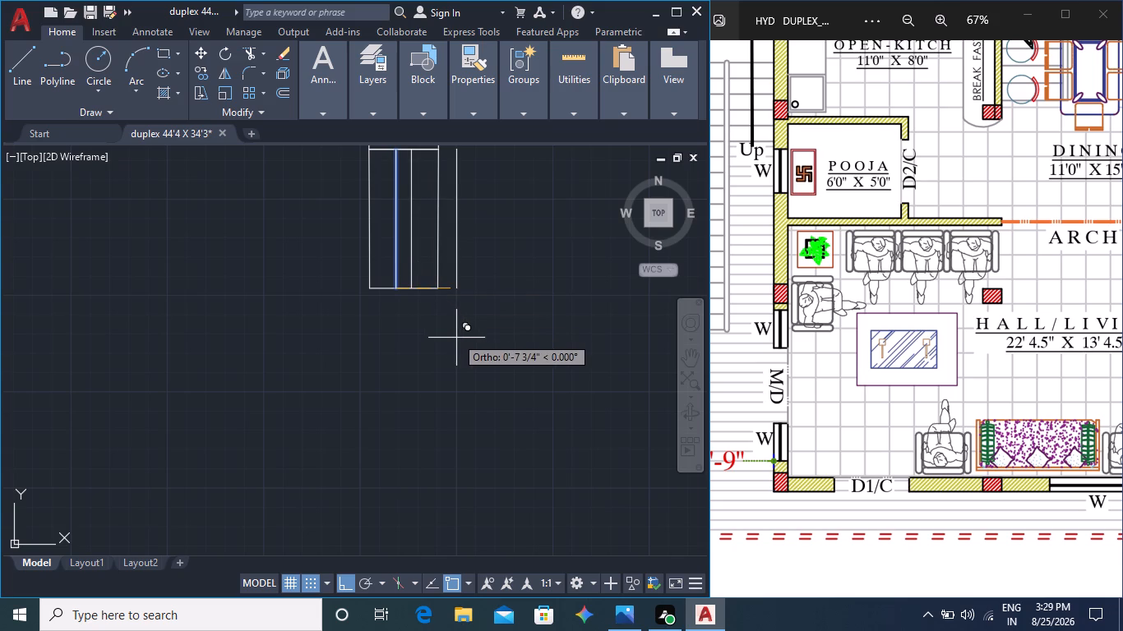
pyautogui.press('Escape')
# Move the lower window's centre line 1" to the left, using its bottom endpoint as base point.
pyautogui.scroll(-1, 465, 380)
pyautogui.moveTo(475, 452); pyautogui.dragTo(475, 451, button='middle')
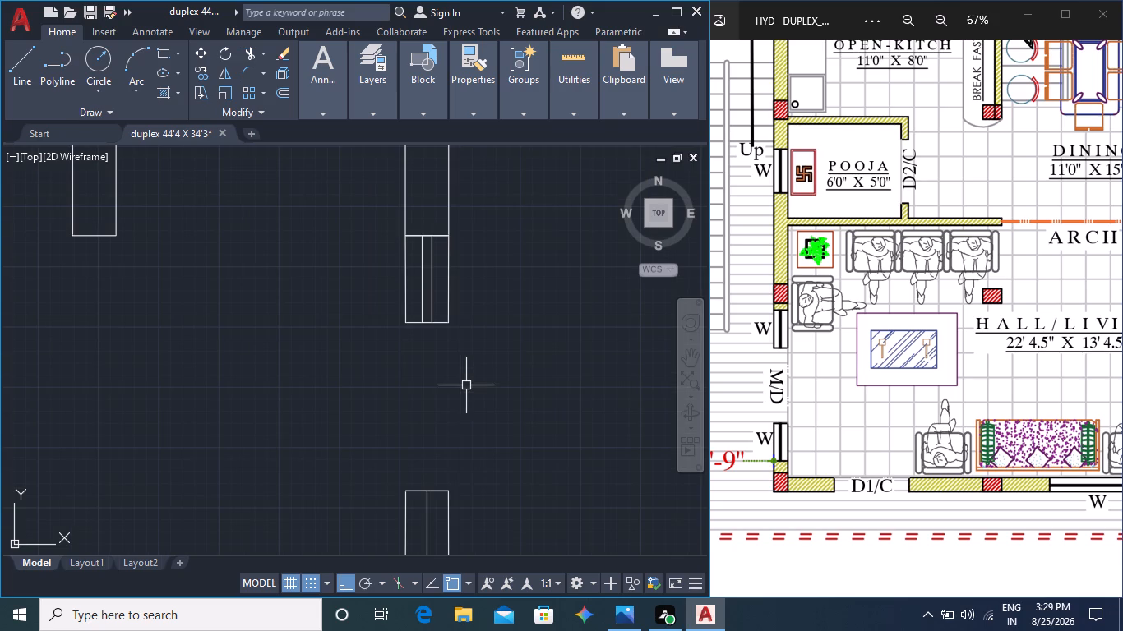
pyautogui.moveTo(475, 451); pyautogui.dragTo(465, 302, button='middle')
pyautogui.click(417, 423)
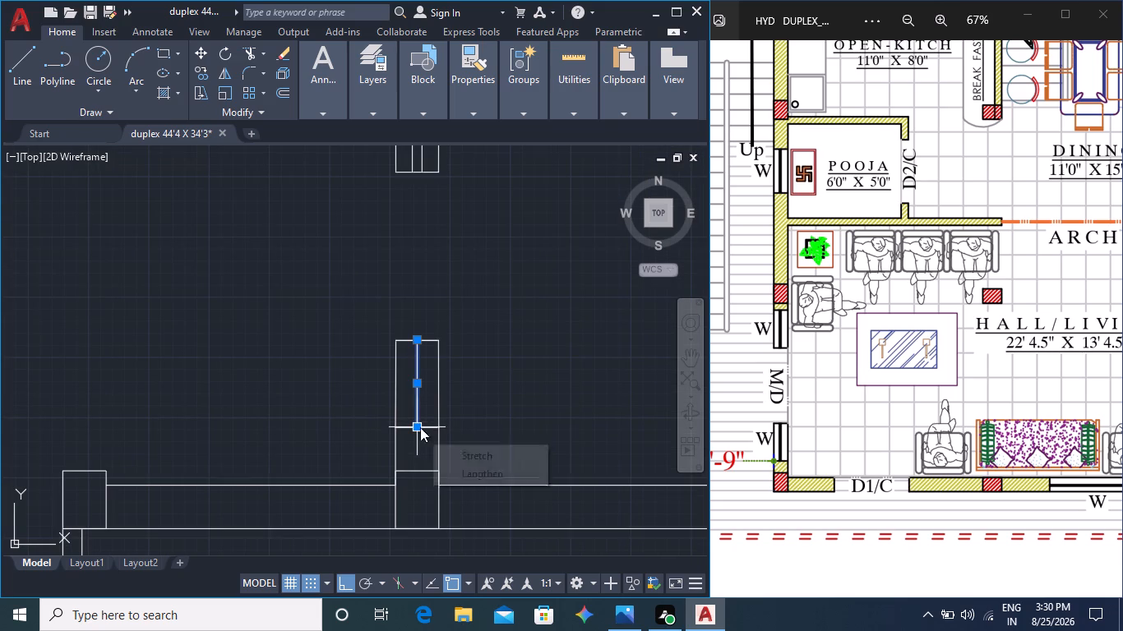
pyautogui.click(205, 58)
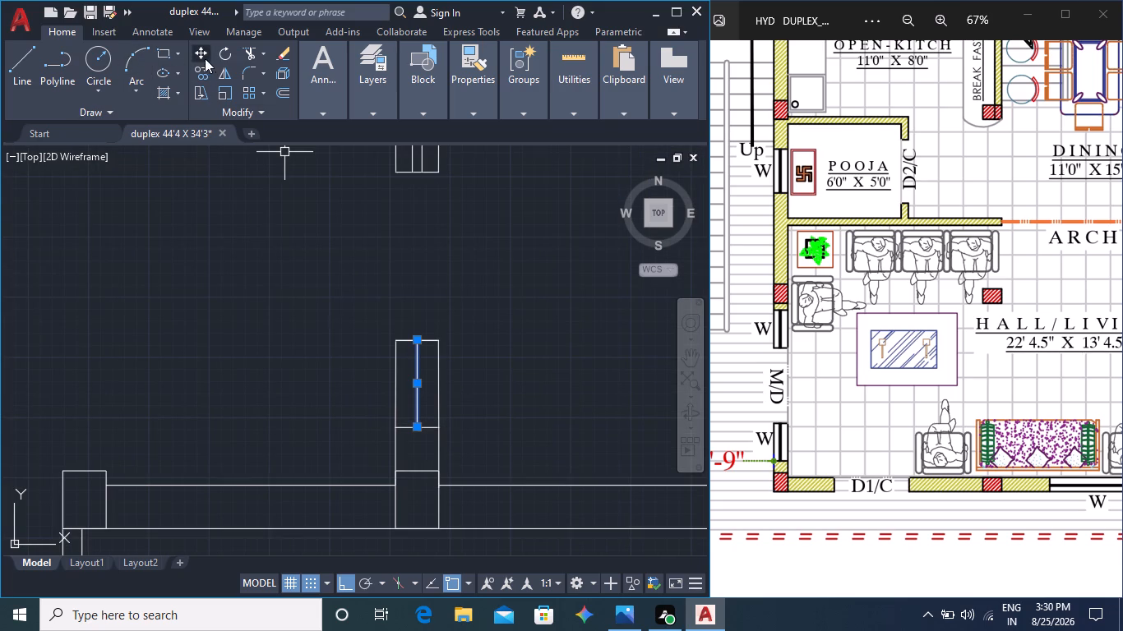
pyautogui.click(418, 427)
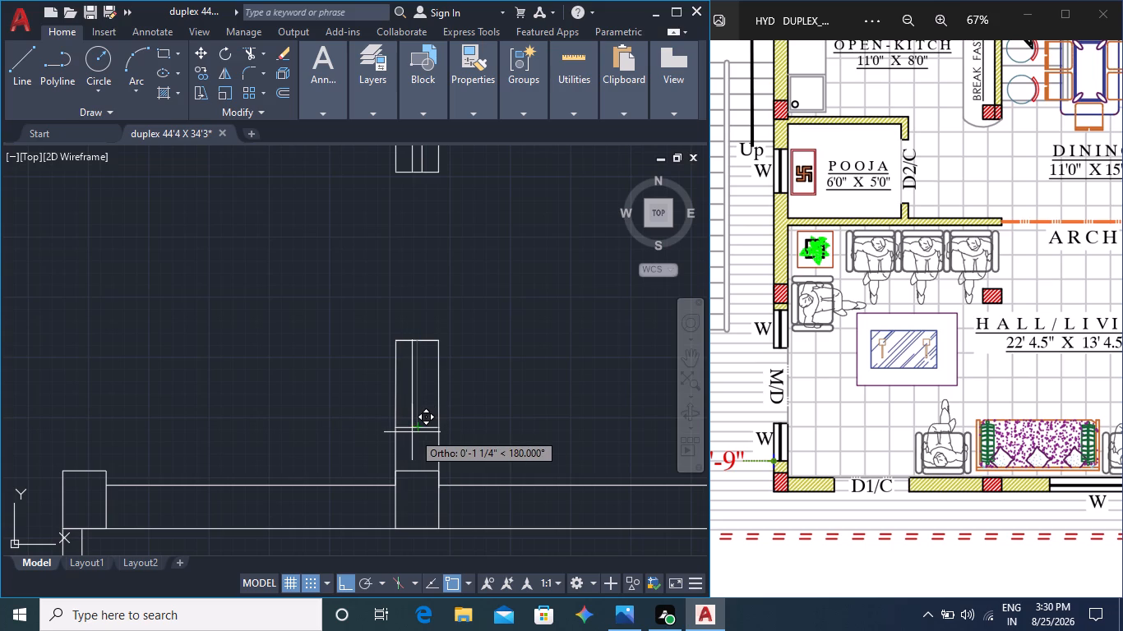
pyautogui.press('1')
pyautogui.hotkey('shift', '"')
pyautogui.press('Return')
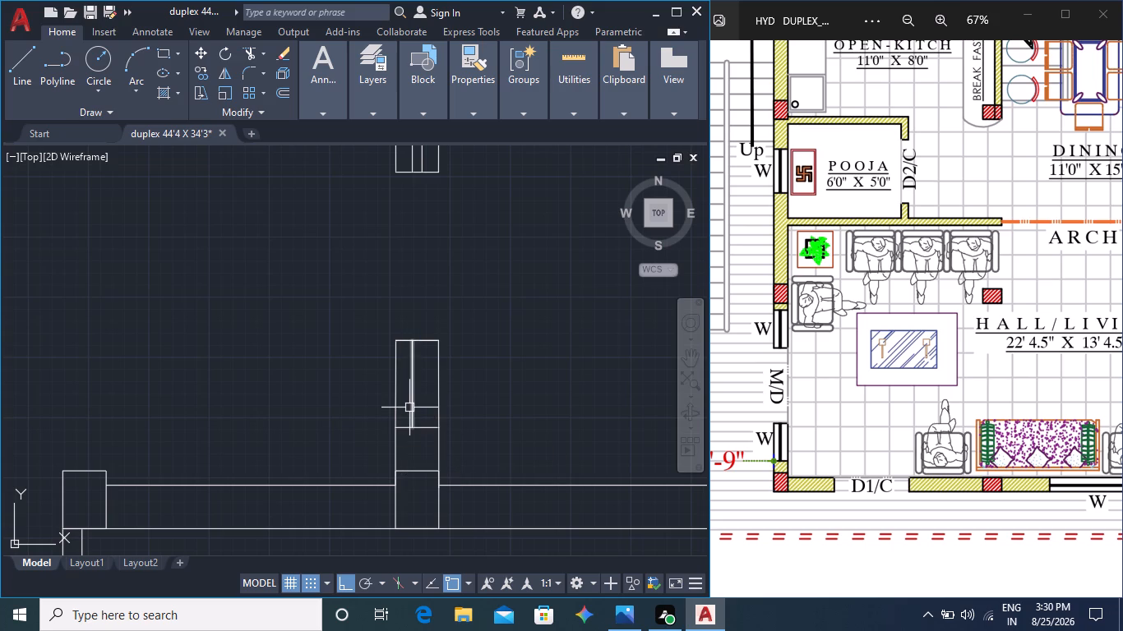
# Copy the lower window's inner vertical line 2" to the right to form the pair of glazing lines.
pyautogui.click(409, 408)
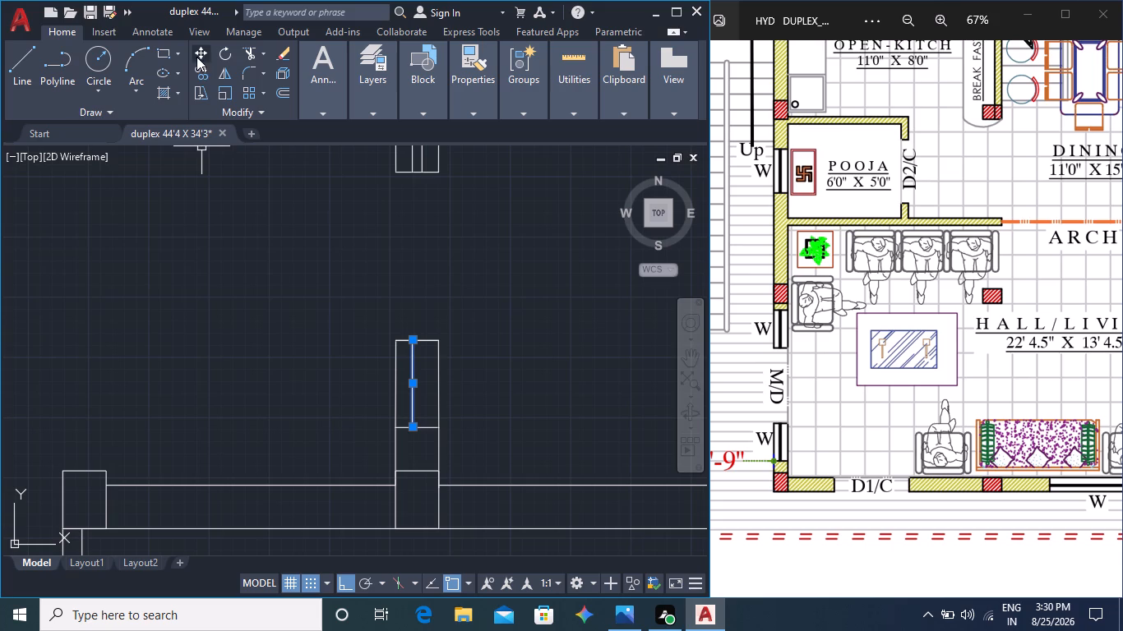
pyautogui.click(204, 71)
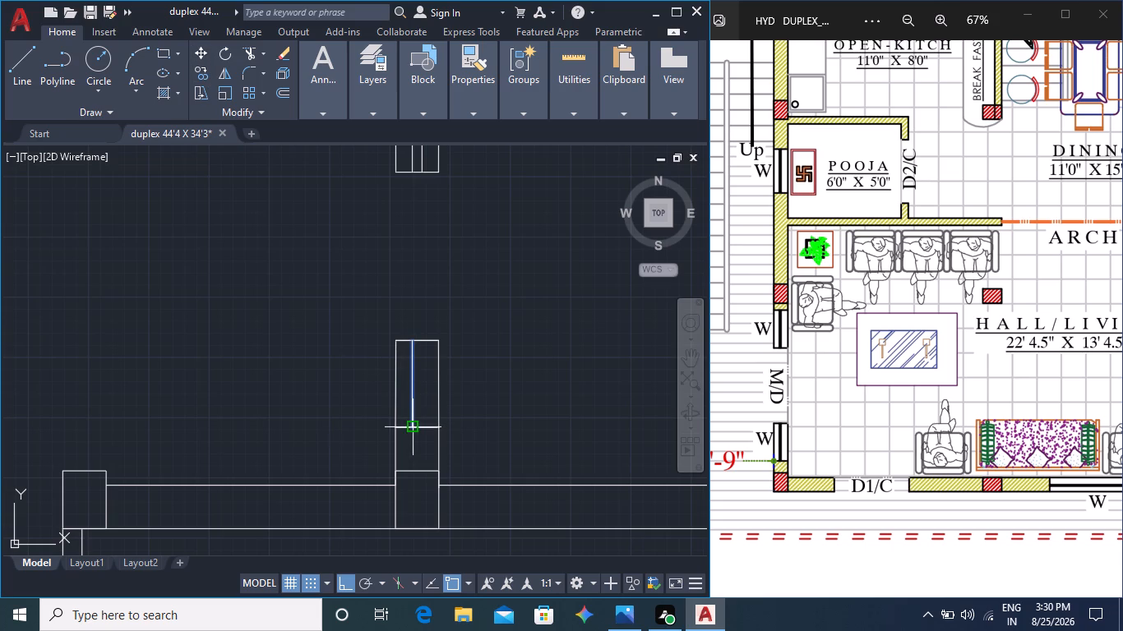
pyautogui.click(409, 426)
pyautogui.press('2')
pyautogui.hotkey('shift', '"')
pyautogui.press('Return')
pyautogui.press('Escape')
# Examine the staircase and lift area in the reference plan and find the matching area of the drawing.
pyautogui.scroll(-2, 459, 412)
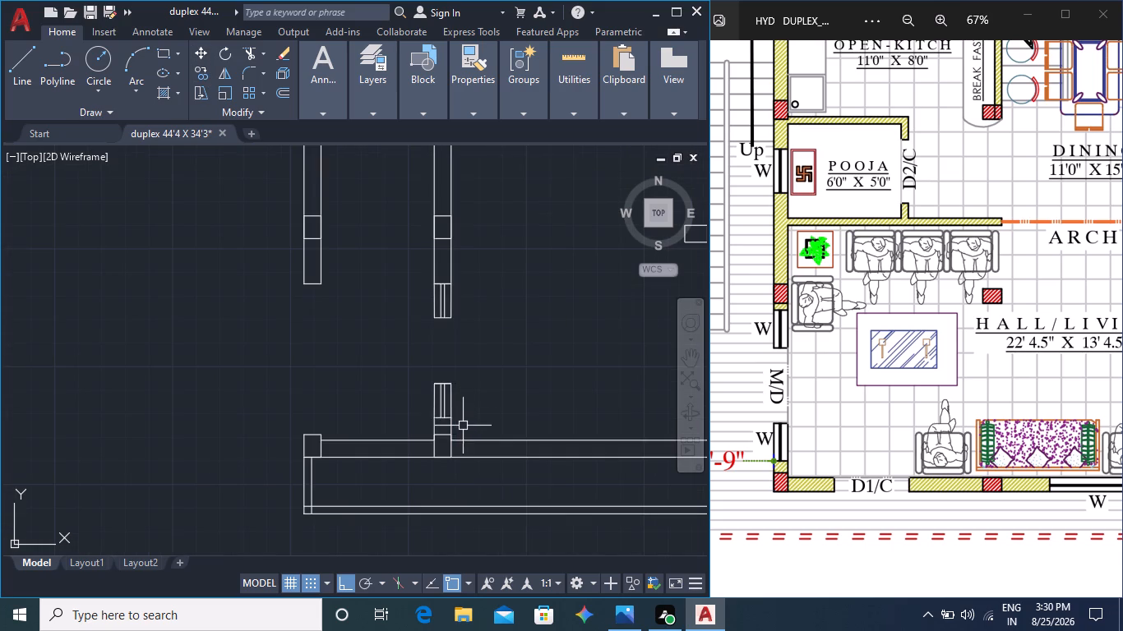
pyautogui.scroll(-2, 820, 367)
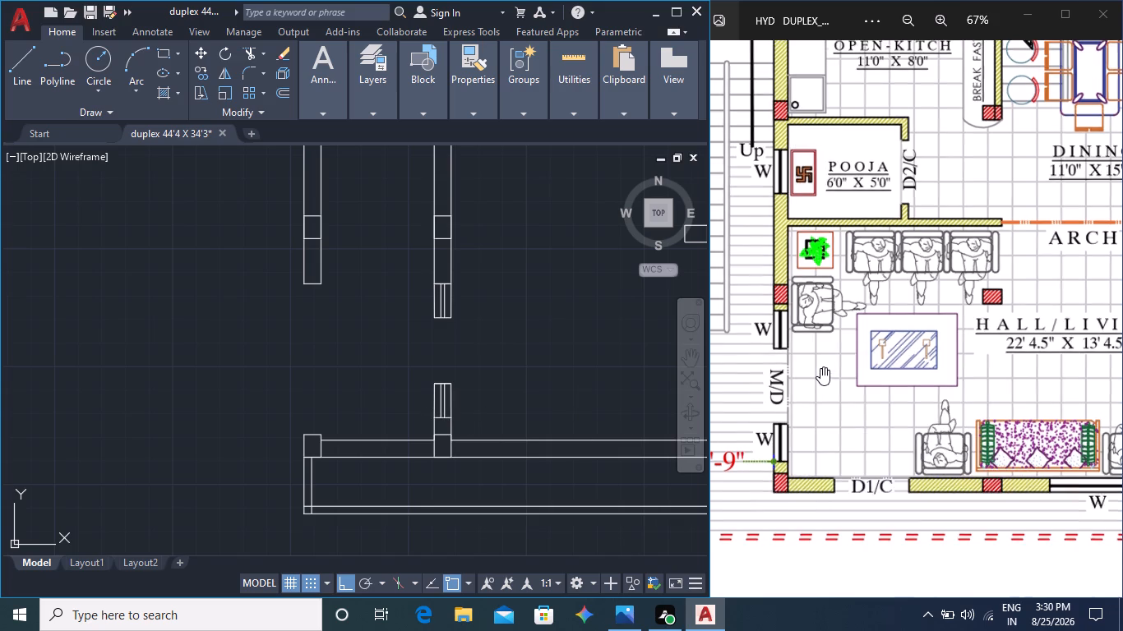
pyautogui.moveTo(791, 372); pyautogui.dragTo(829, 366, button='middle')
pyautogui.moveTo(793, 382); pyautogui.dragTo(881, 369, button='middle')
pyautogui.moveTo(836, 383); pyautogui.dragTo(856, 385, button='middle')
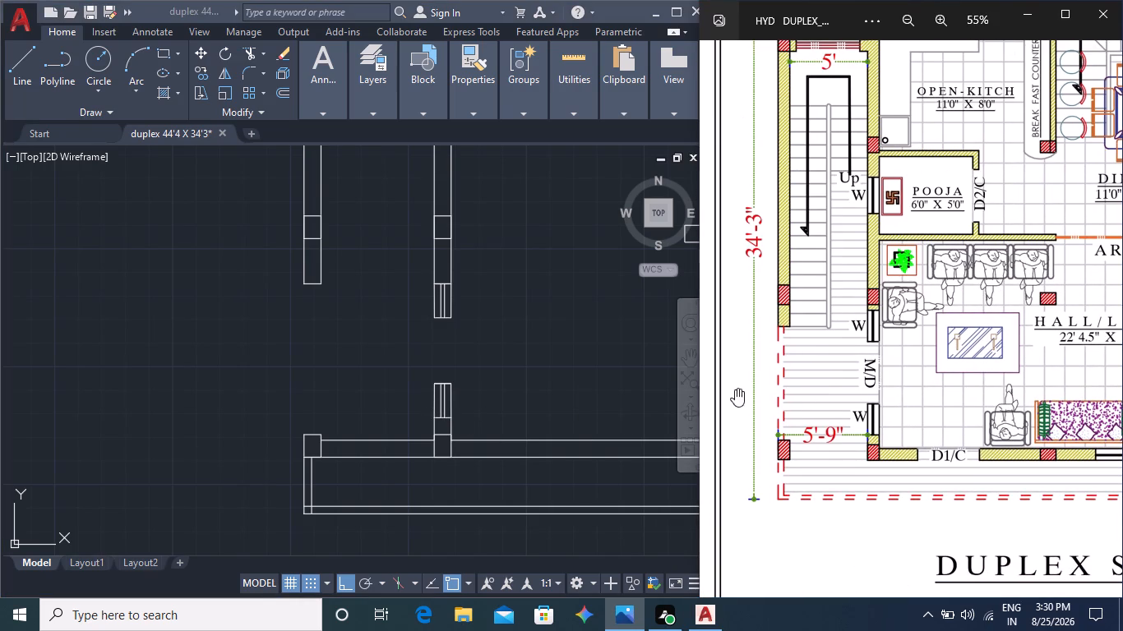
pyautogui.moveTo(804, 350); pyautogui.dragTo(806, 354, button='middle')
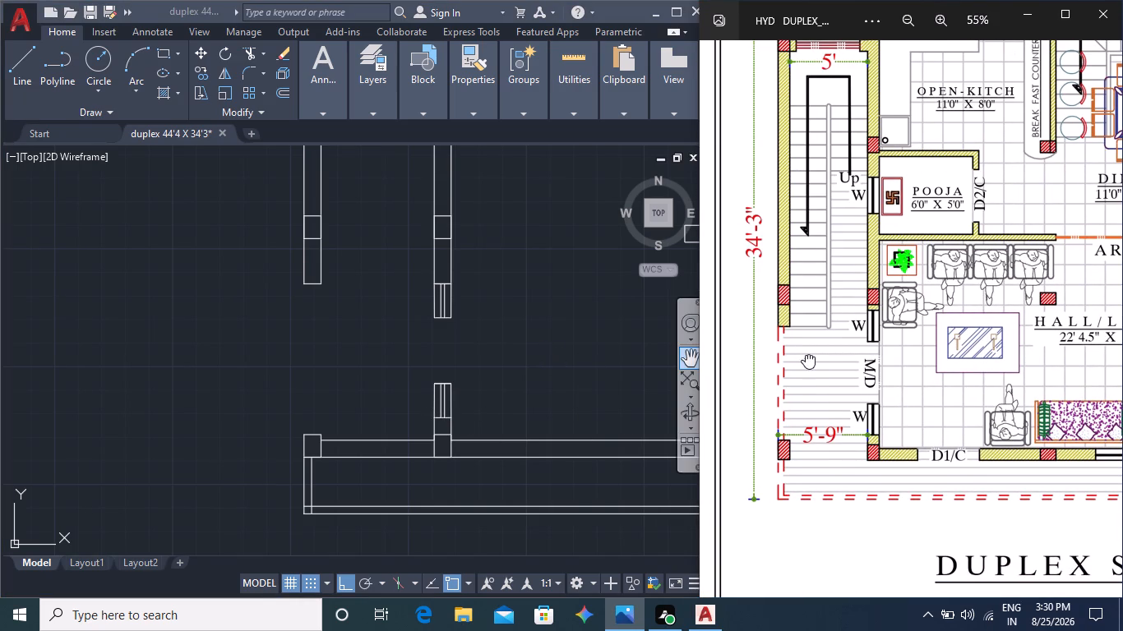
pyautogui.moveTo(806, 354); pyautogui.dragTo(810, 390, button='middle')
pyautogui.moveTo(805, 373); pyautogui.dragTo(807, 414, button='middle')
pyautogui.scroll(-1, 497, 325)
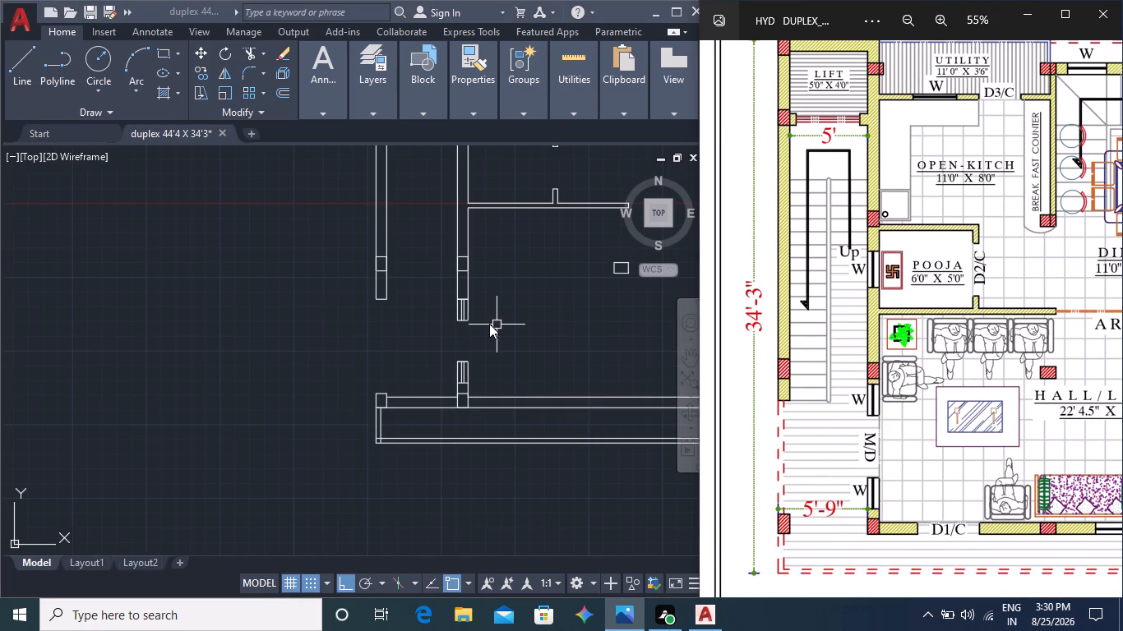
pyautogui.moveTo(432, 290); pyautogui.dragTo(444, 355, button='middle')
pyautogui.moveTo(436, 331); pyautogui.dragTo(457, 431, button='middle')
pyautogui.moveTo(457, 379); pyautogui.dragTo(458, 444, button='middle')
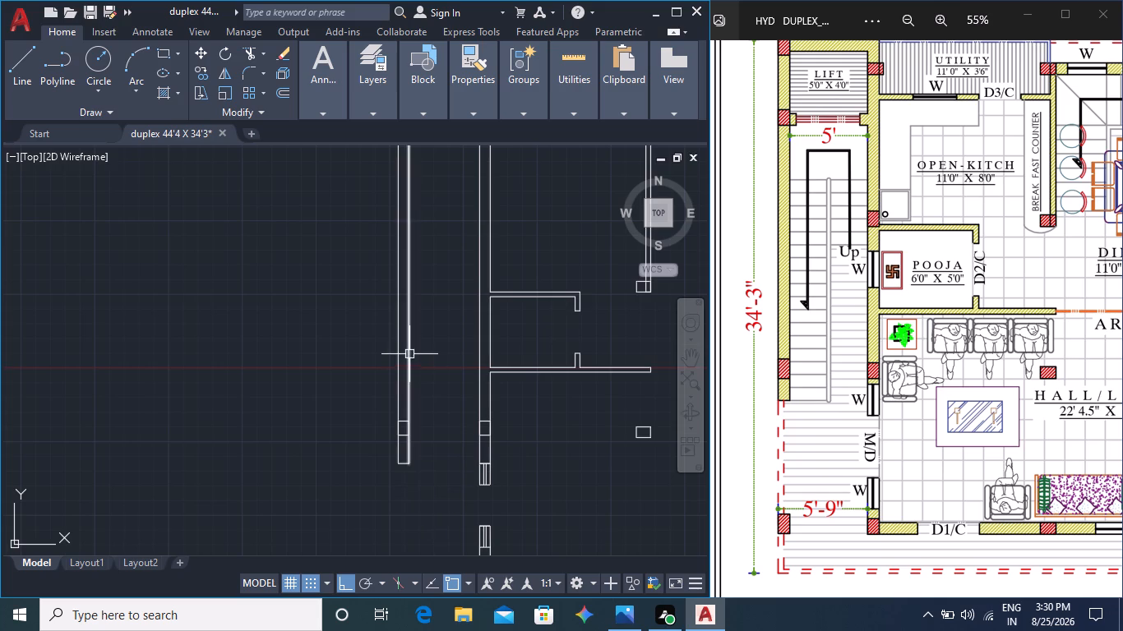
# Draw a 2' horizontal line to the right from the bottom inner corner of the staircase's outer wall.
pyautogui.click(23, 78)
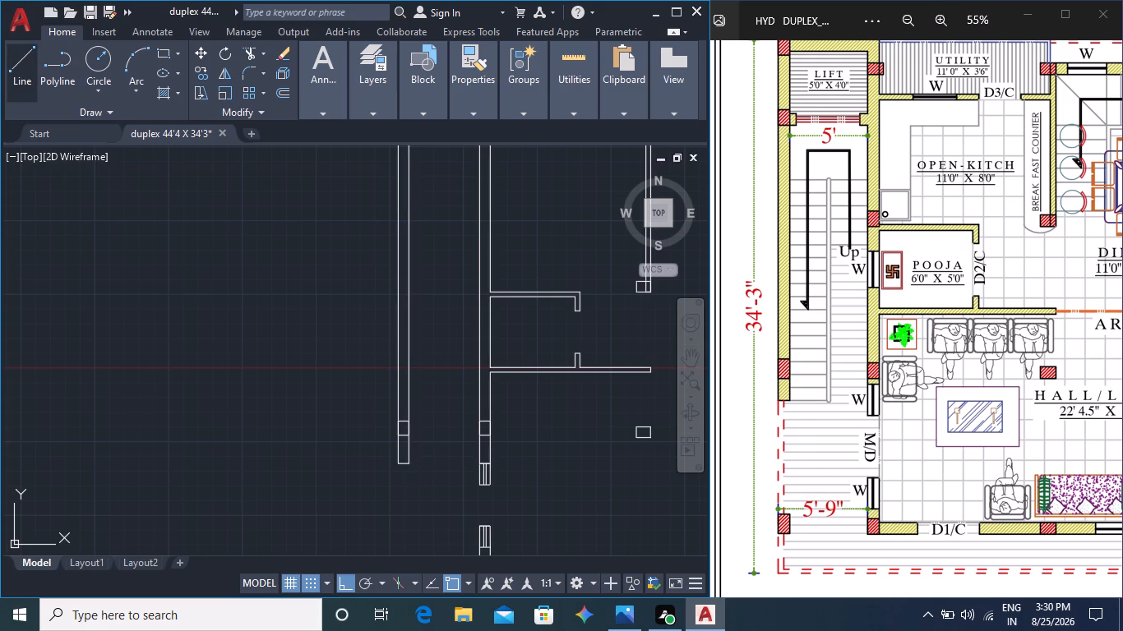
pyautogui.scroll(3, 439, 488)
pyautogui.scroll(-1, 363, 423)
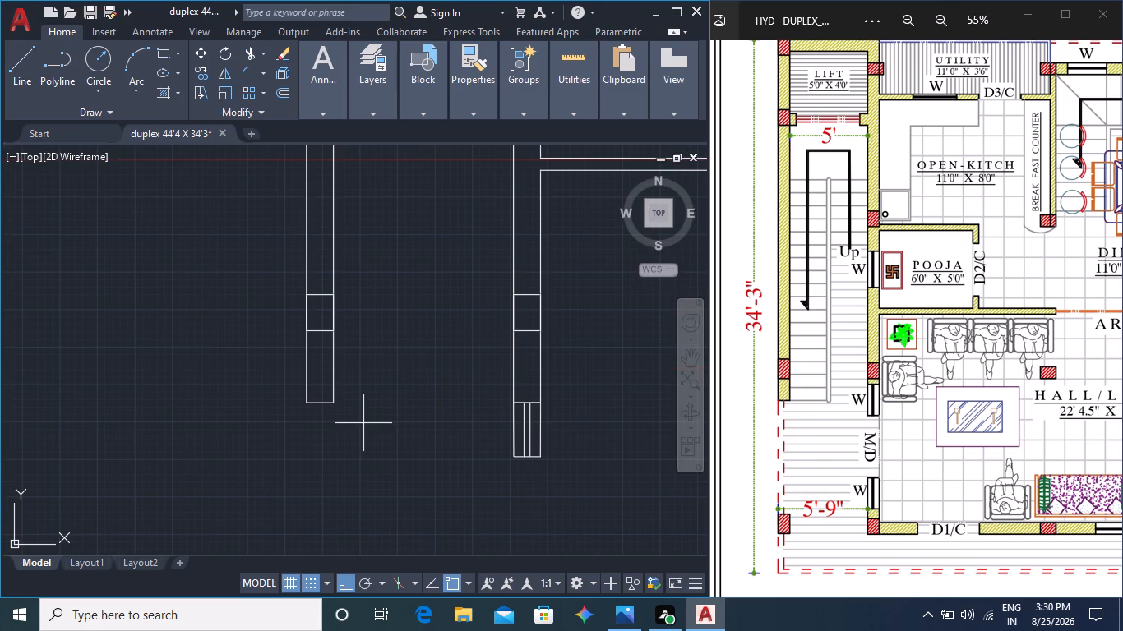
pyautogui.click(335, 403)
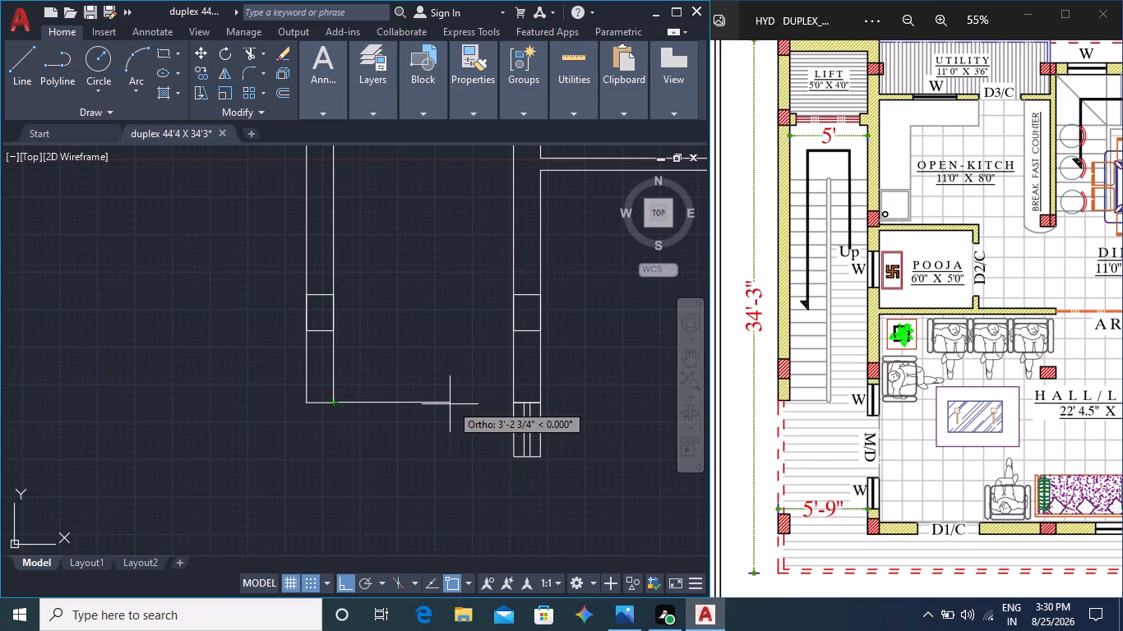
pyautogui.press('2')
pyautogui.press("'")
pyautogui.press('Return')
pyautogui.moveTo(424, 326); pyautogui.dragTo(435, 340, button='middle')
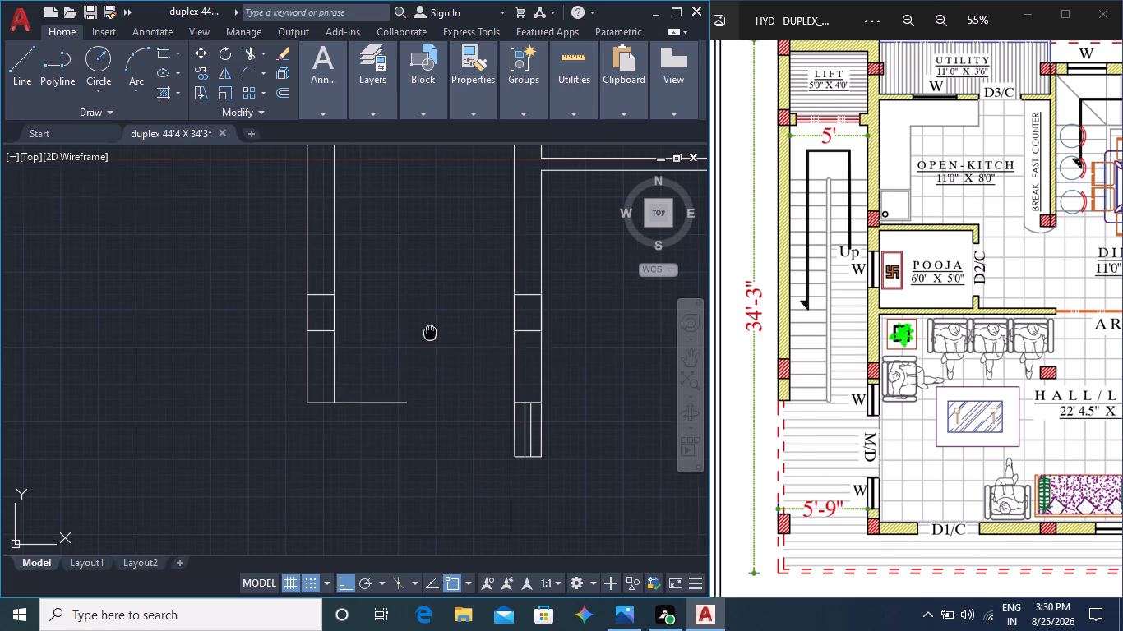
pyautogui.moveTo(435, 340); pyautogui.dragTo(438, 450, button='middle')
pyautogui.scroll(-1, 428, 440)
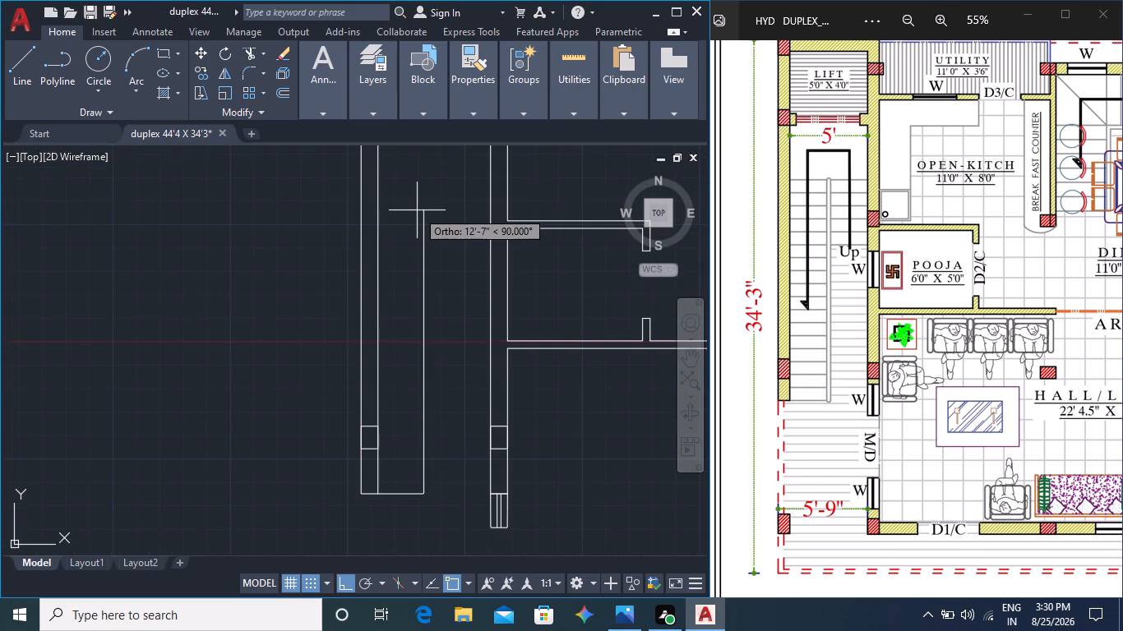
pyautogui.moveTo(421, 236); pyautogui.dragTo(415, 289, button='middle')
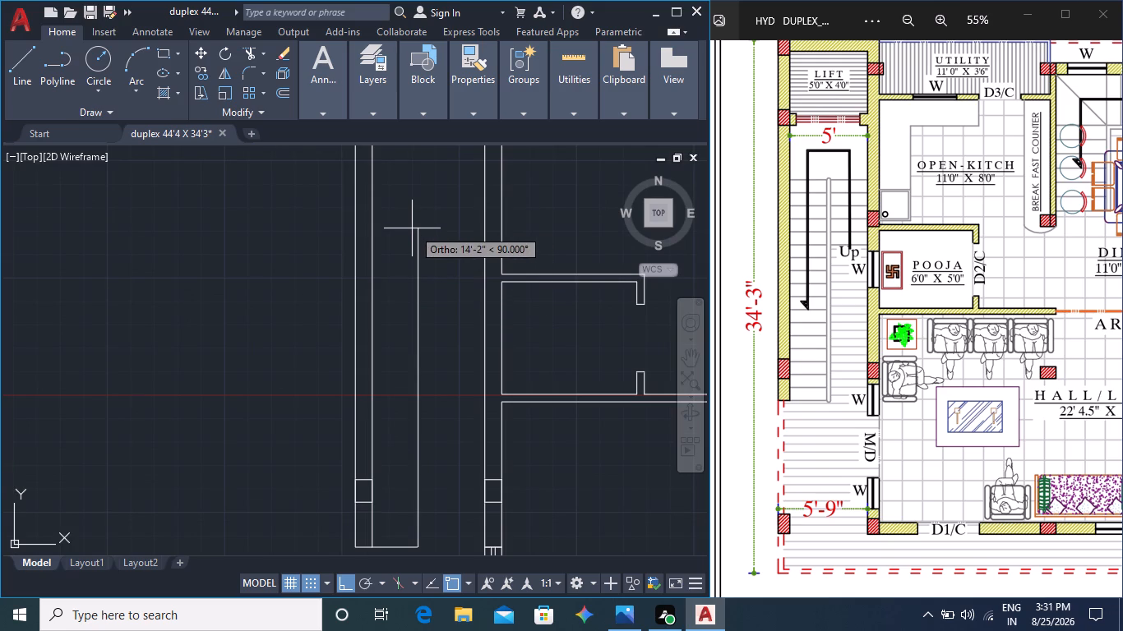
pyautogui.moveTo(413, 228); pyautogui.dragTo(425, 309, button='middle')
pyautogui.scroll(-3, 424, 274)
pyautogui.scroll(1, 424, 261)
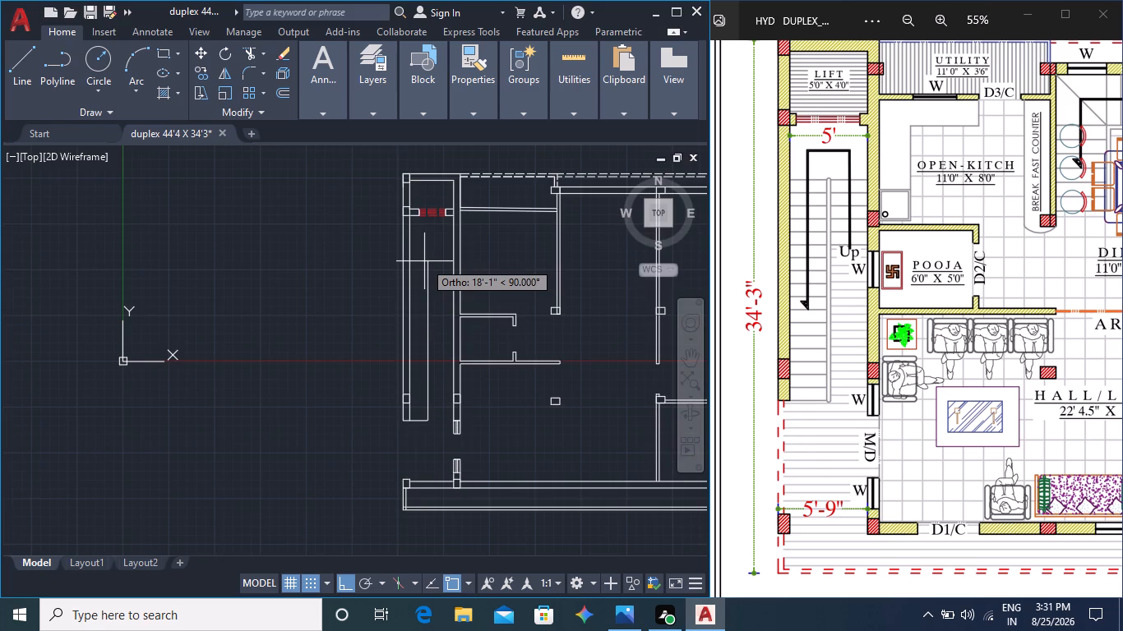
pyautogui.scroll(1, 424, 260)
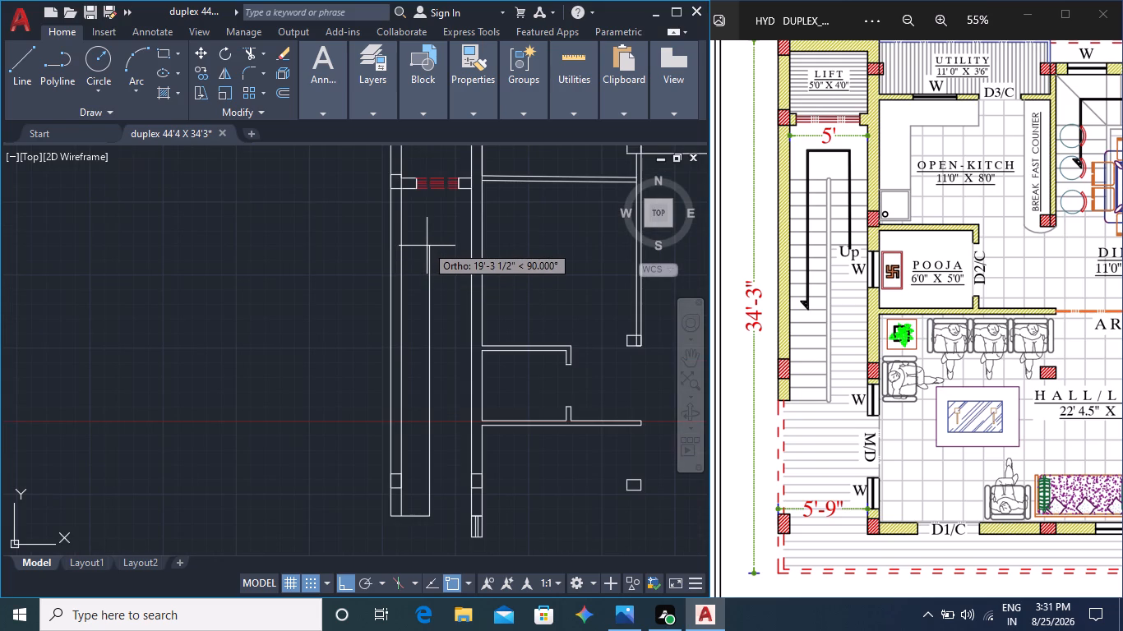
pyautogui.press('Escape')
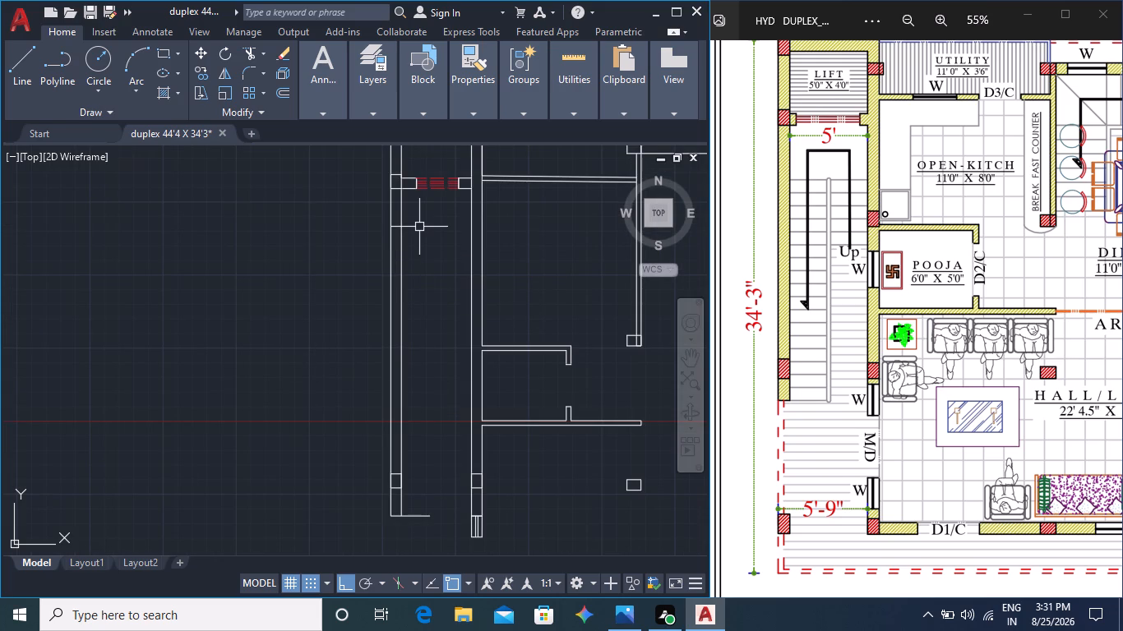
# Draw a horizontal landing line across the stairwell between both walls' inner faces, tracked 3' below the lift door wall's bottom inner corner.
pyautogui.scroll(1, 425, 194)
pyautogui.moveTo(437, 219); pyautogui.dragTo(400, 294, button='middle')
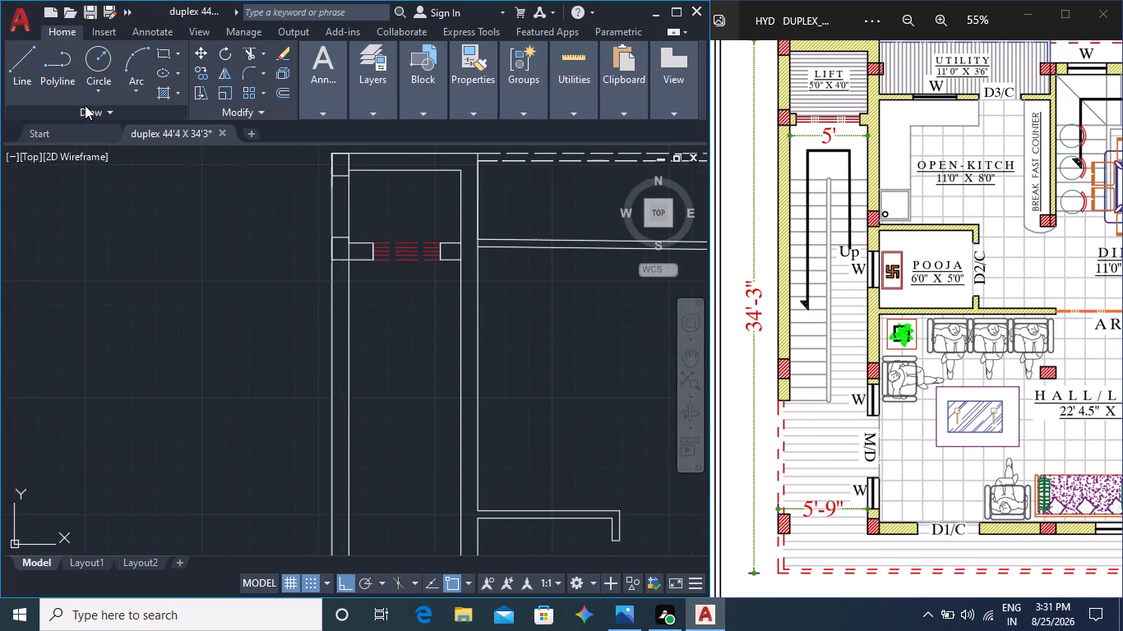
pyautogui.click(27, 69)
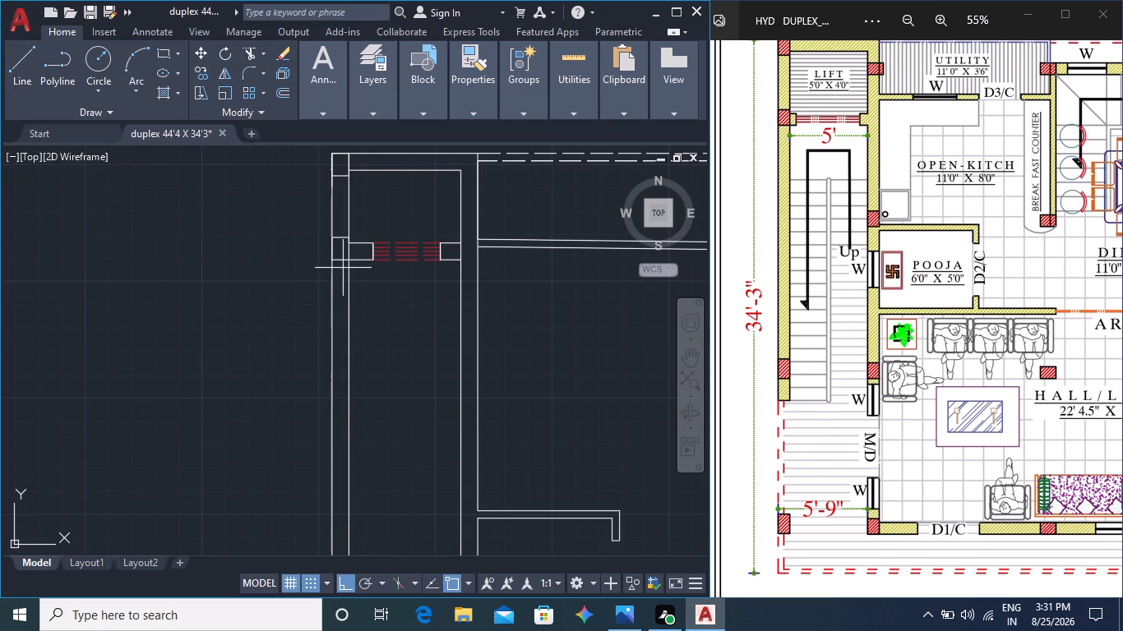
pyautogui.write('tk')
pyautogui.press('Return')
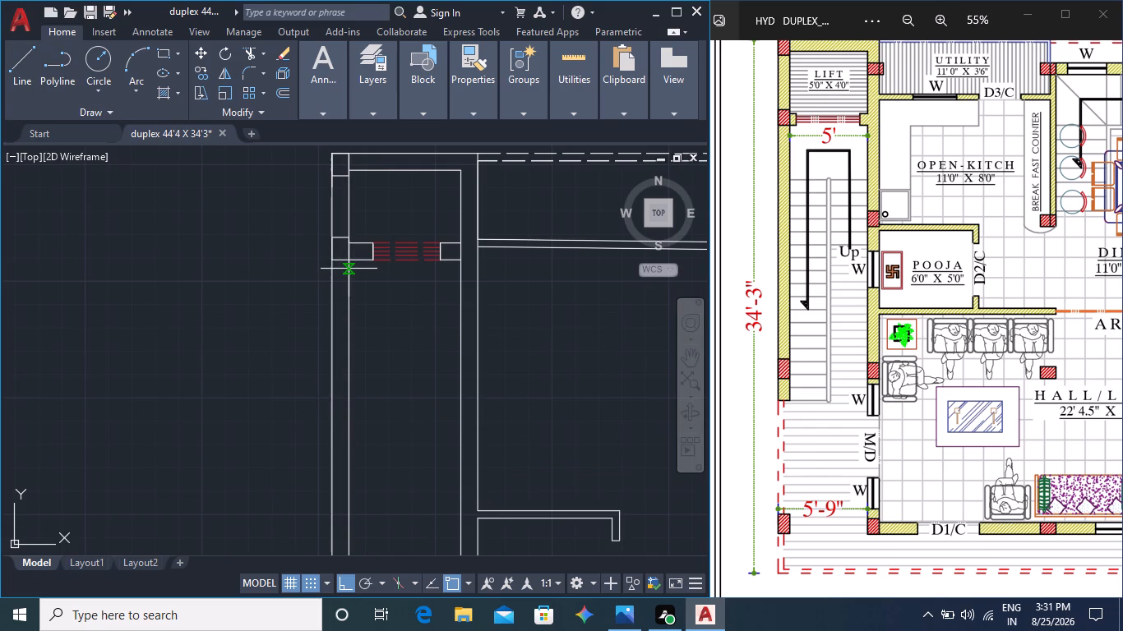
pyautogui.click(347, 260)
pyautogui.press('3')
pyautogui.press("'")
pyautogui.press('Return')
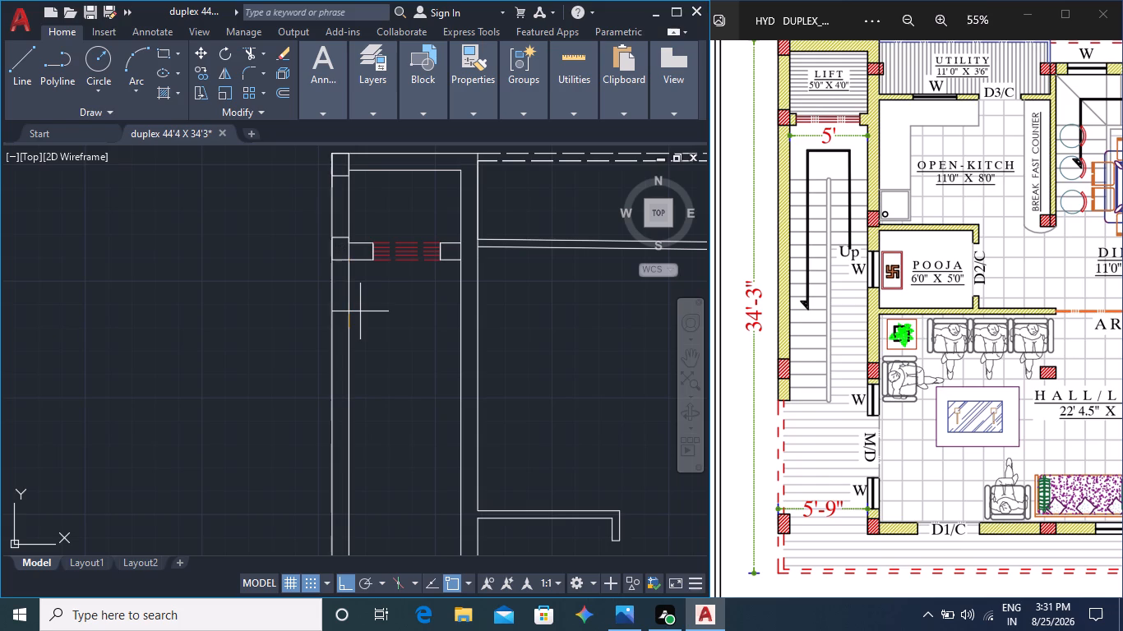
pyautogui.press('Return')
pyautogui.click(460, 325)
pyautogui.press('Escape')
# Draw a 2' horizontal line leftward from the stairwell's right wall, starting 1' below the landing line.
pyautogui.moveTo(399, 418); pyautogui.dragTo(418, 269, button='middle')
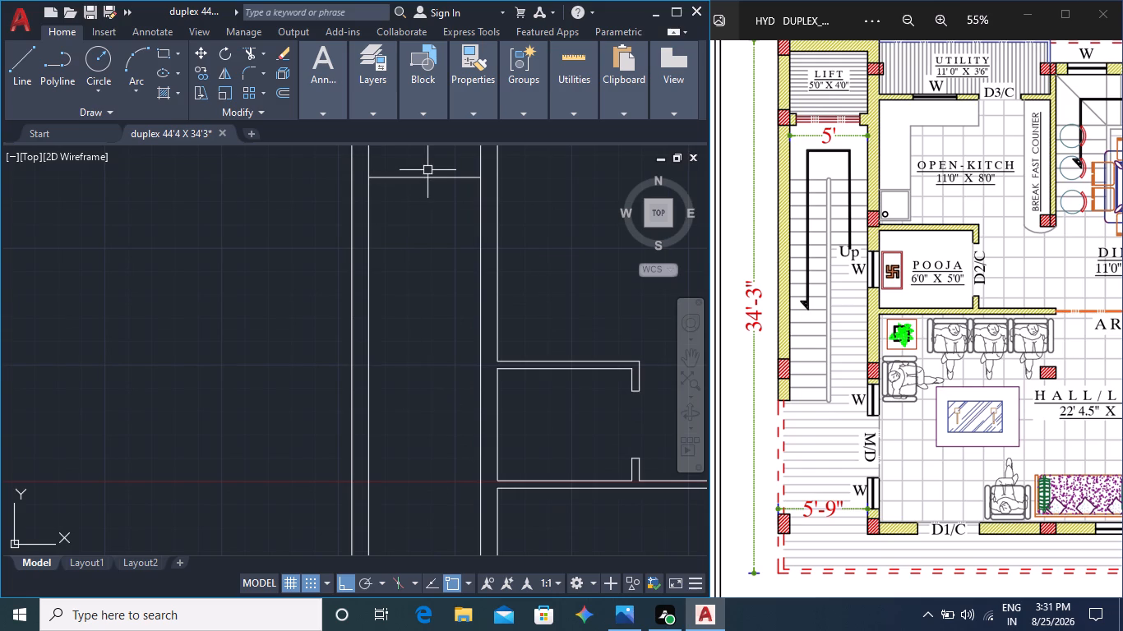
pyautogui.click(17, 53)
pyautogui.write('tk')
pyautogui.press('Return')
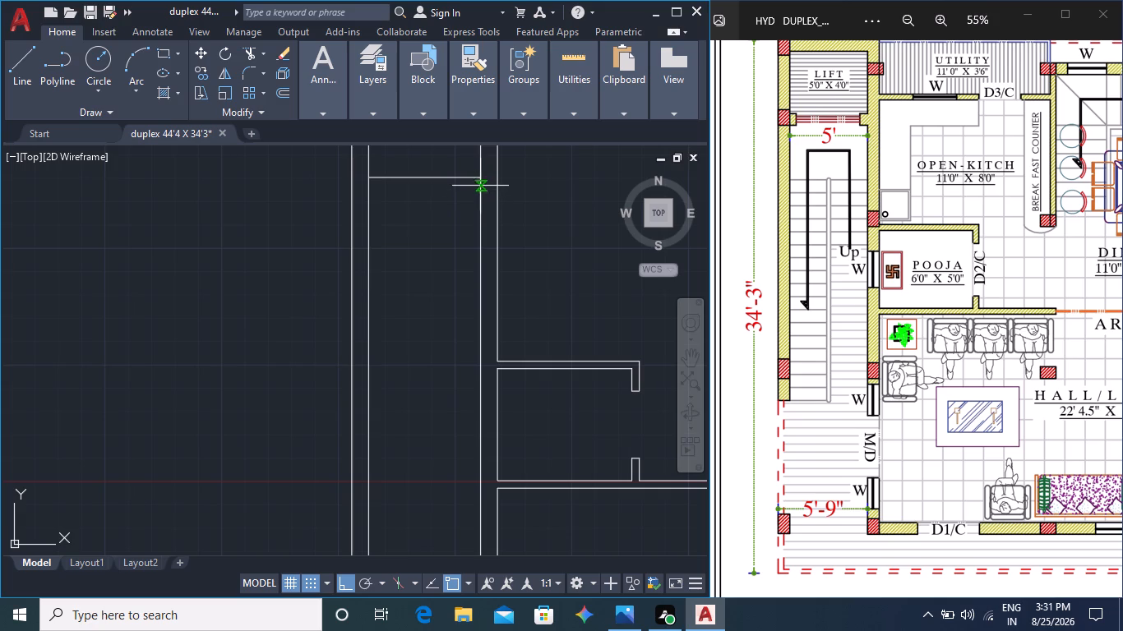
pyautogui.click(482, 177)
pyautogui.press('1')
pyautogui.press("'")
pyautogui.press('Return')
pyautogui.scroll(-3, 423, 252)
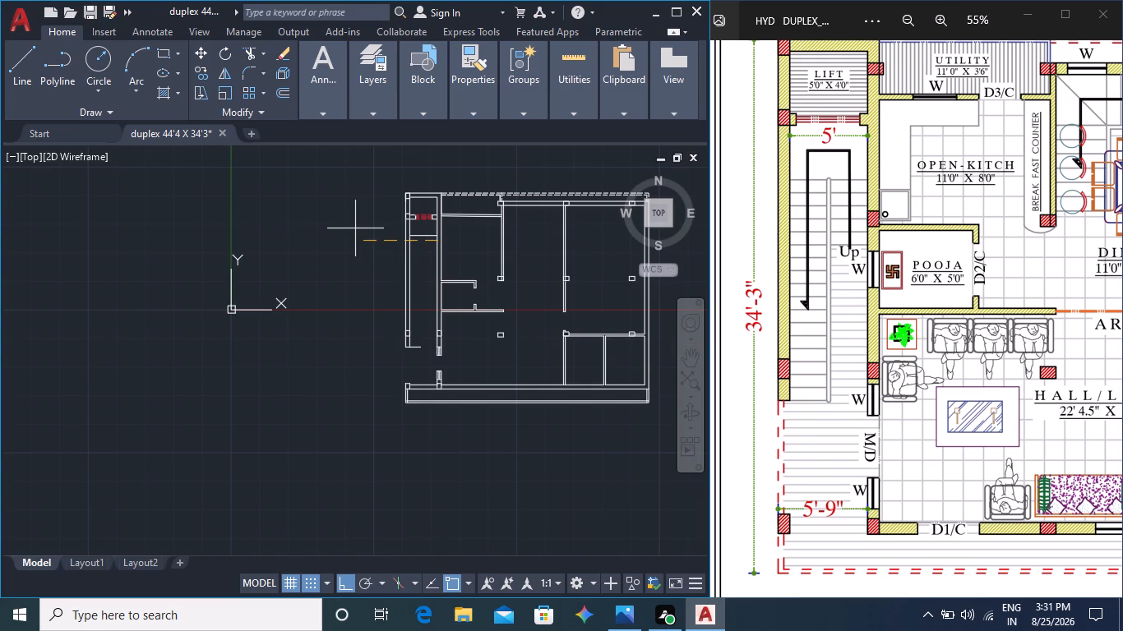
pyautogui.scroll(2, 371, 233)
pyautogui.scroll(1, 517, 242)
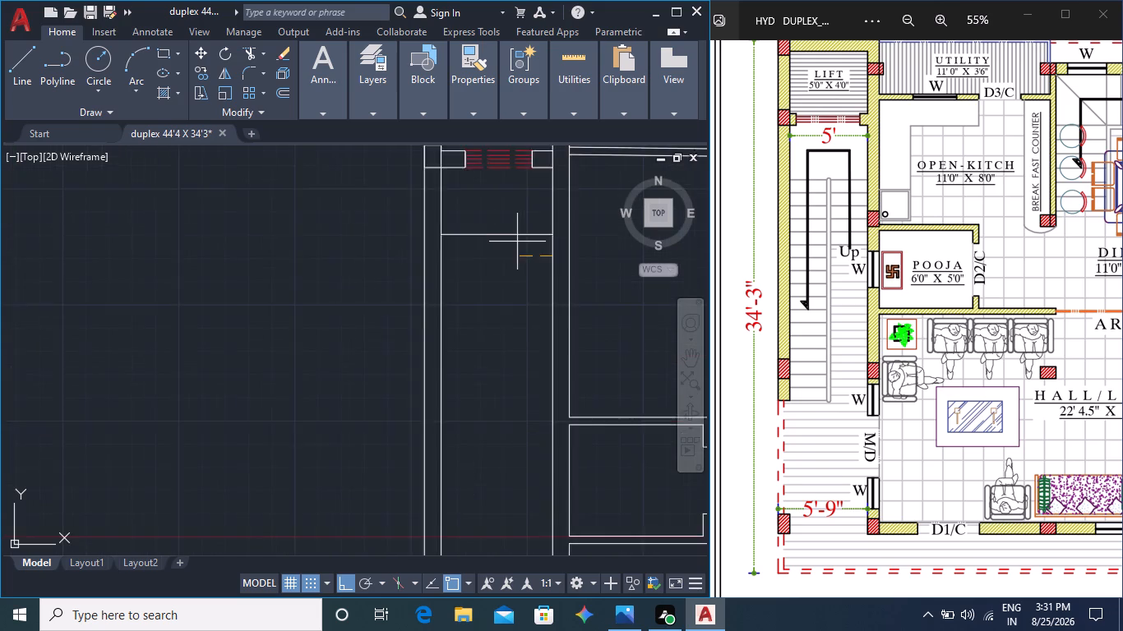
pyautogui.scroll(1, 517, 242)
pyautogui.press('Return')
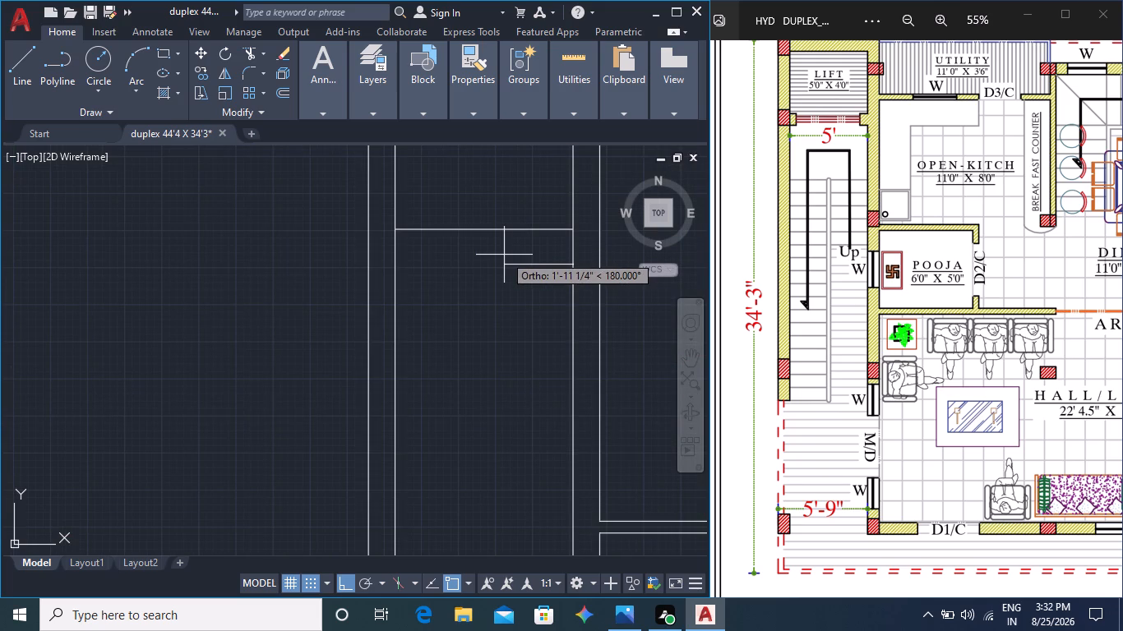
pyautogui.write("2'")
pyautogui.press('Return')
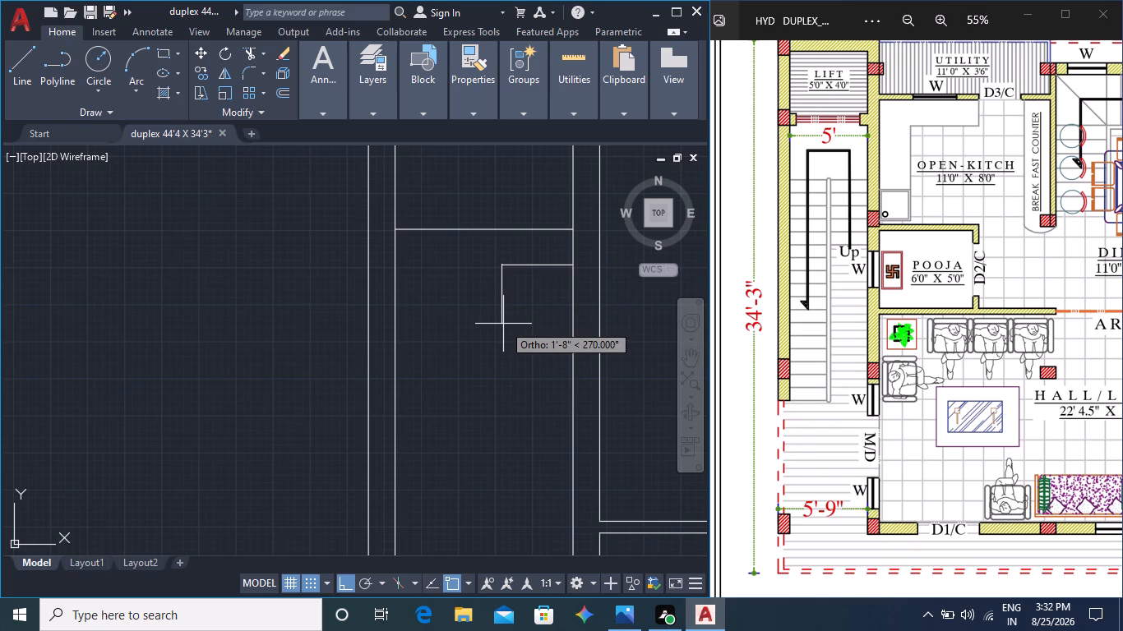
pyautogui.press('Escape')
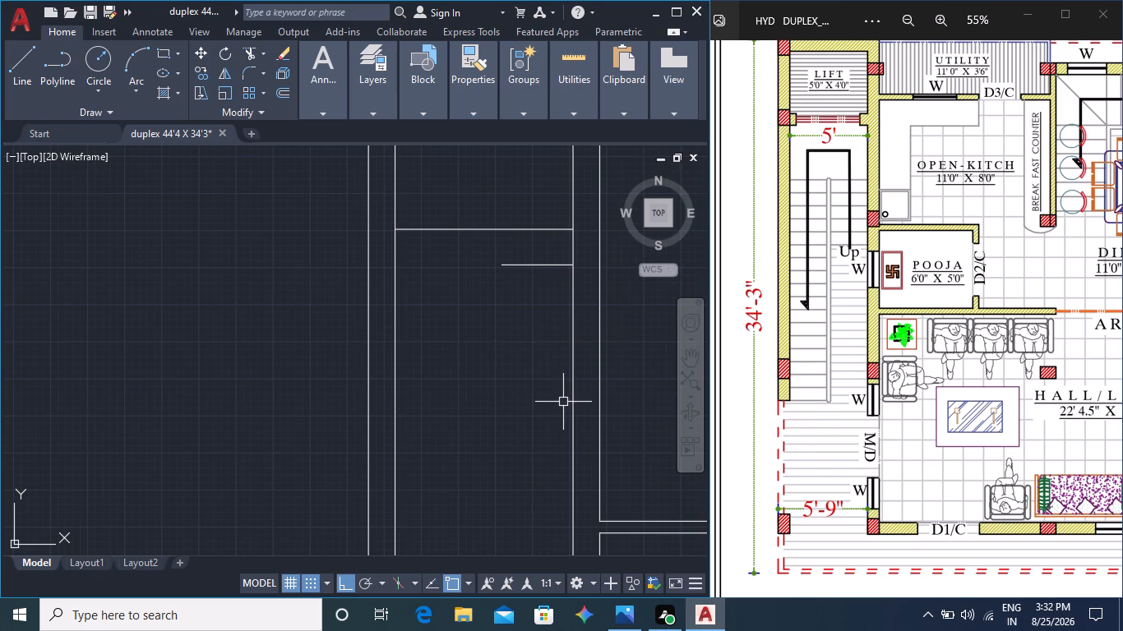
# Offset the 2' line at the bottom of the staircase's outer wall 1' upward to make the next tread line.
pyautogui.moveTo(528, 402); pyautogui.dragTo(512, 271, button='middle')
pyautogui.scroll(-2, 499, 320)
pyautogui.moveTo(509, 435); pyautogui.dragTo(511, 389, button='middle')
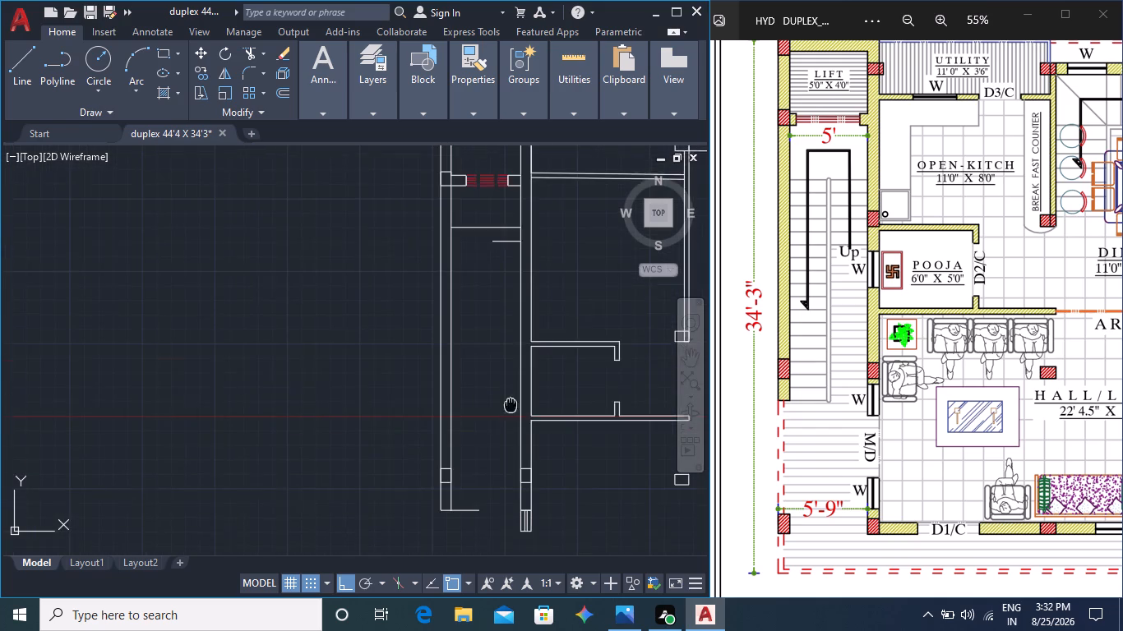
pyautogui.moveTo(511, 389); pyautogui.dragTo(511, 362, button='middle')
pyautogui.click(479, 449)
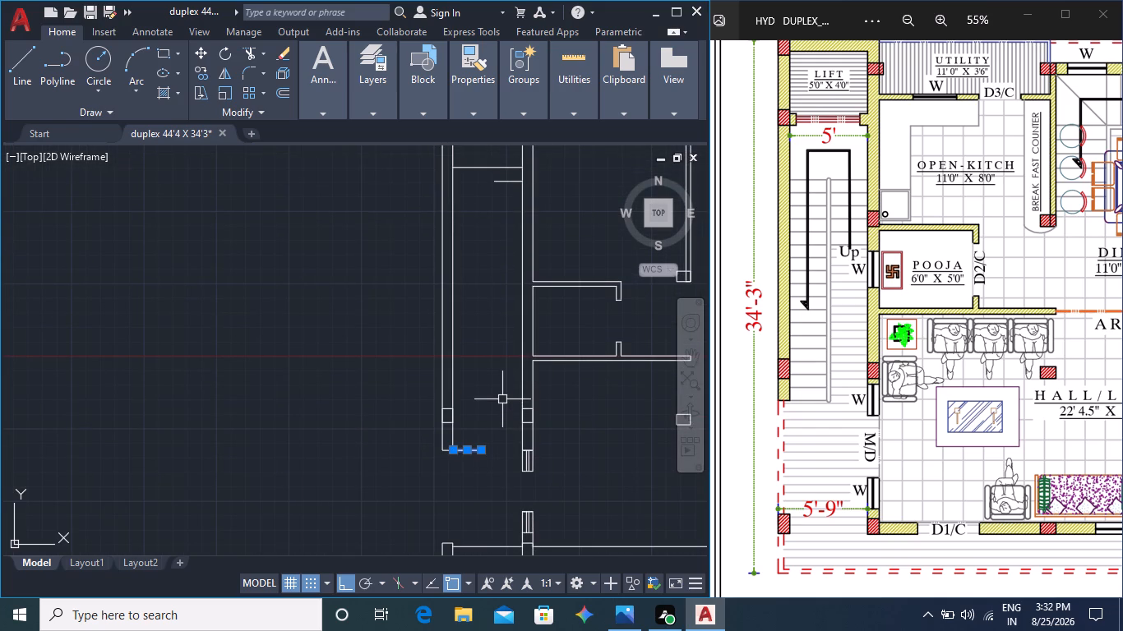
pyautogui.press('o')
pyautogui.press('Return')
pyautogui.scroll(2, 481, 461)
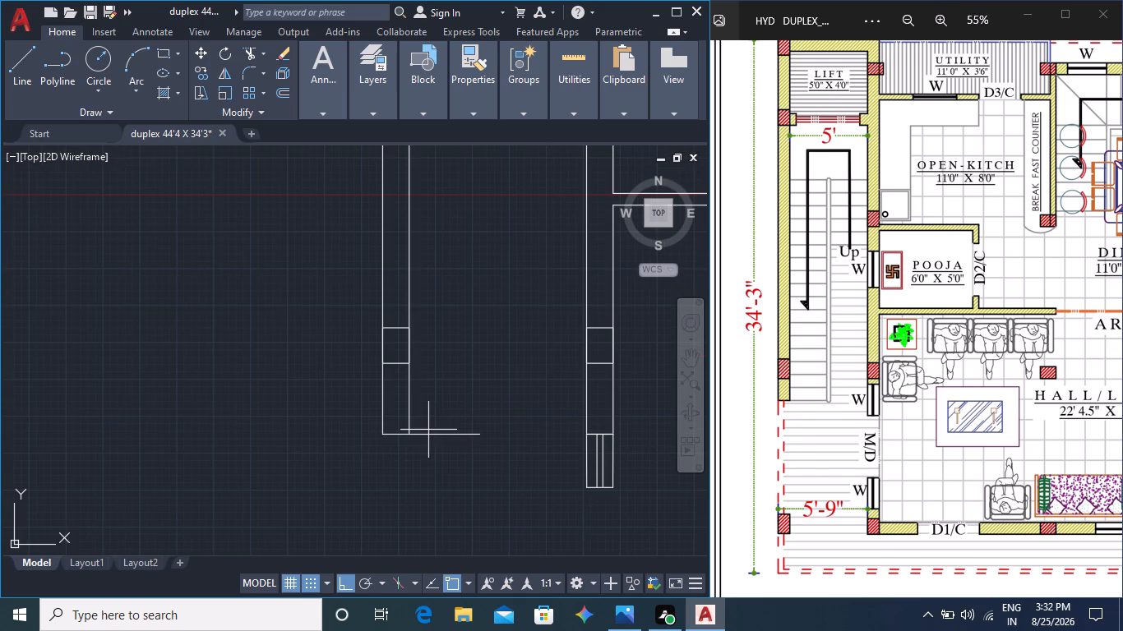
pyautogui.click(445, 435)
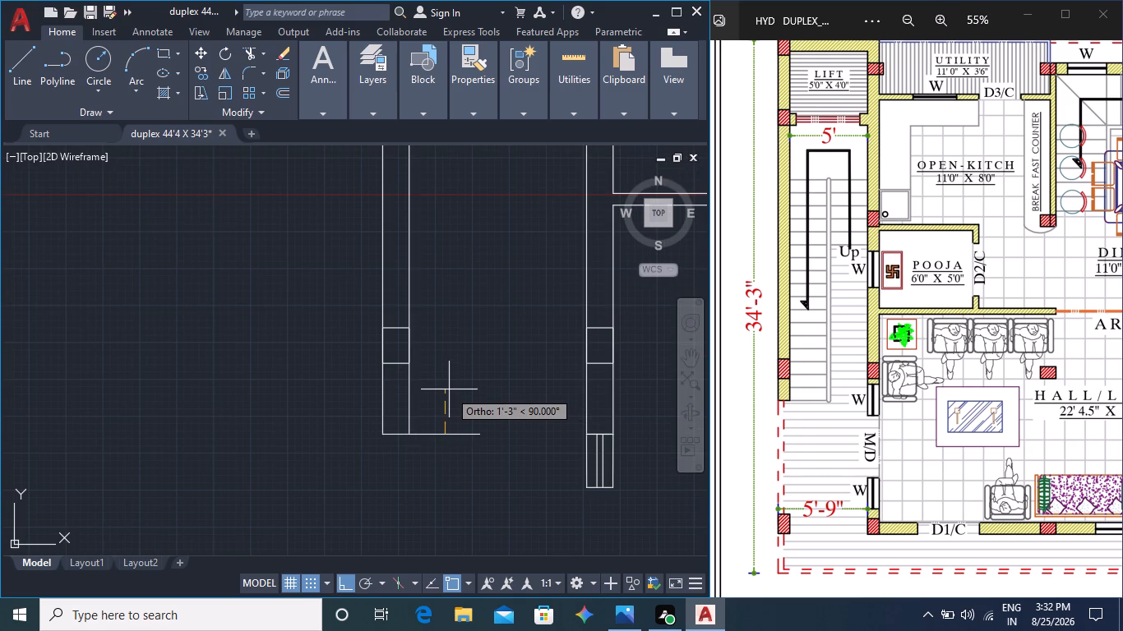
pyautogui.write("1'")
pyautogui.press('Return')
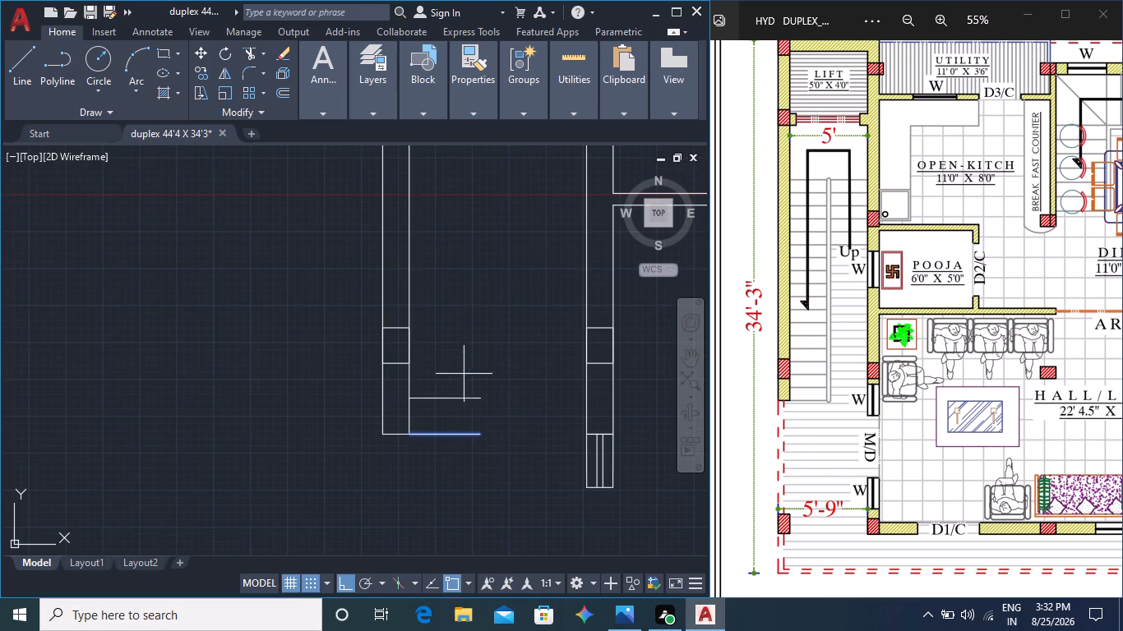
pyautogui.click(466, 364)
# Offset the staircase's outer-wall flight upward from the second tread line, adding five more treads at 1' spacing.
pyautogui.click(449, 398)
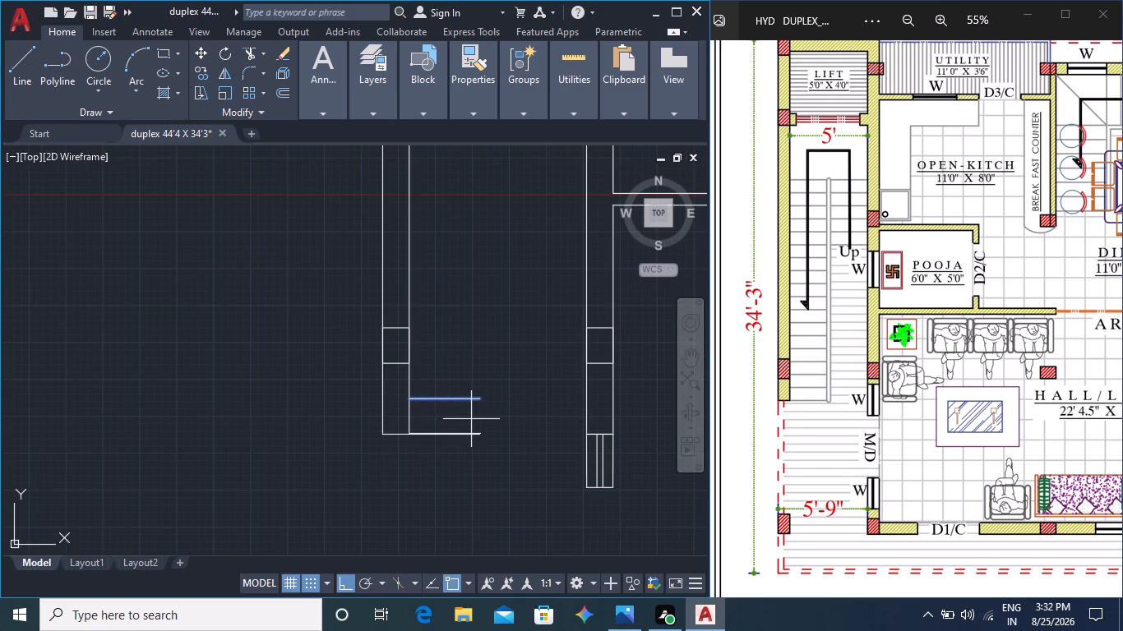
pyautogui.click(455, 343)
pyautogui.click(455, 361)
pyautogui.click(455, 311)
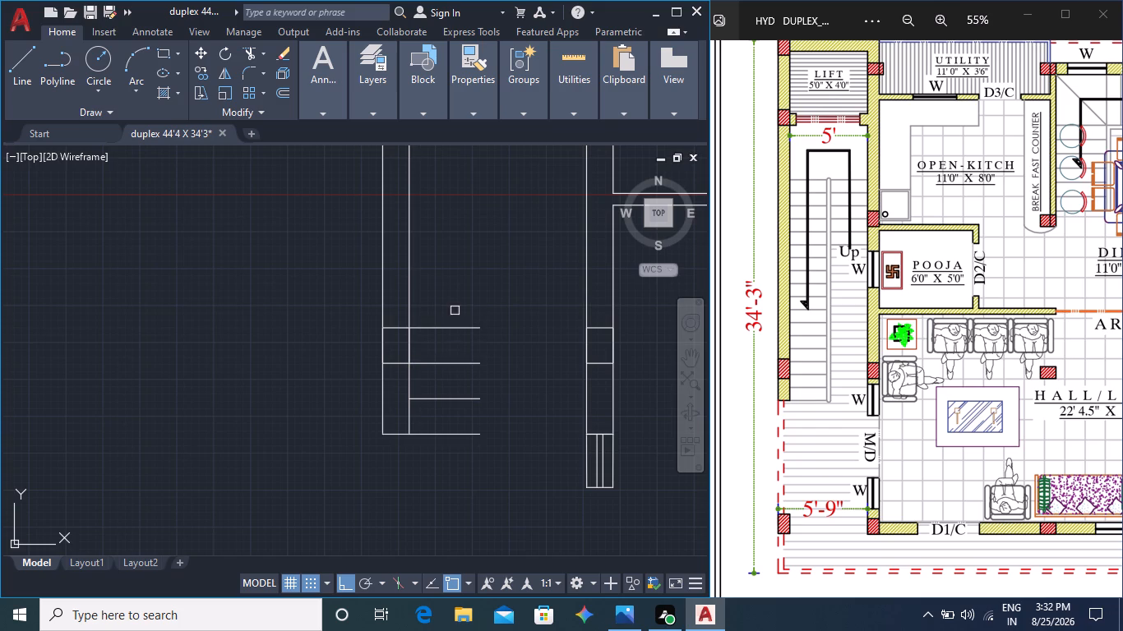
pyautogui.click(458, 325)
pyautogui.click(455, 282)
pyautogui.click(456, 289)
pyautogui.click(453, 249)
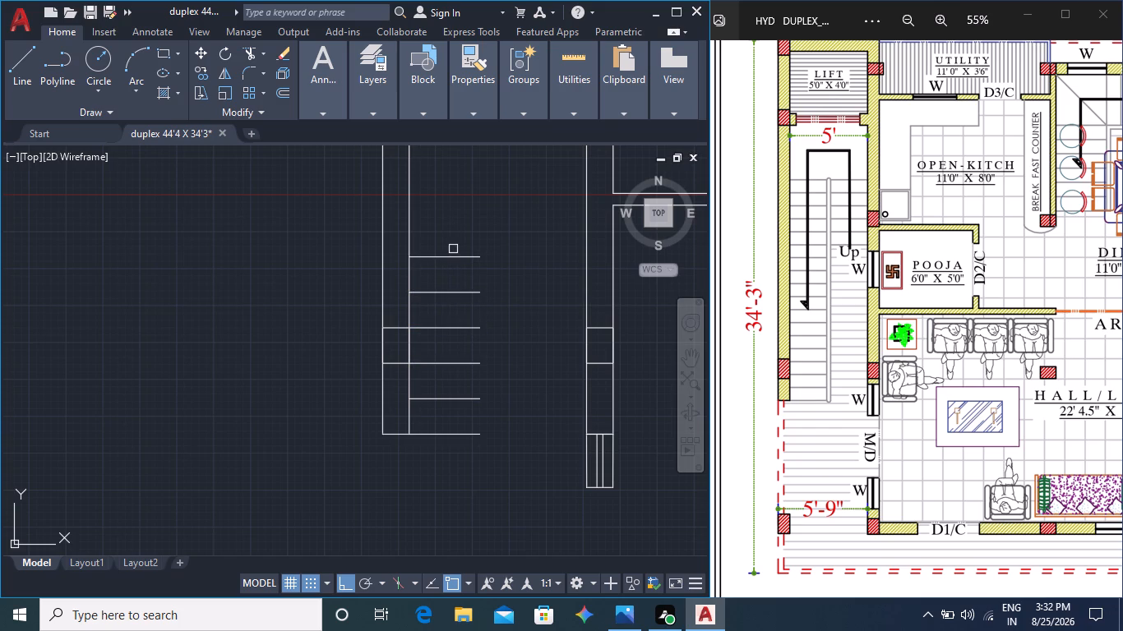
pyautogui.click(441, 252)
pyautogui.click(445, 258)
pyautogui.click(444, 200)
# Continue the outer-wall flight upward by offsetting its topmost tread, adding five more treads at 1' spacing.
pyautogui.moveTo(463, 249); pyautogui.dragTo(451, 371, button='middle')
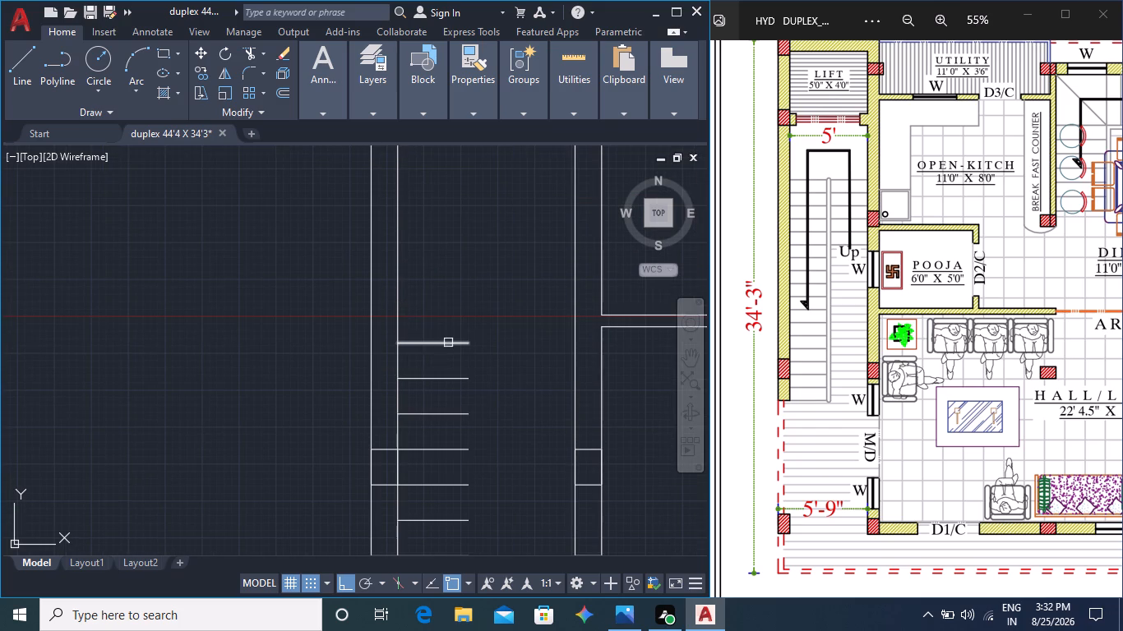
pyautogui.click(448, 342)
pyautogui.click(444, 272)
pyautogui.click(450, 311)
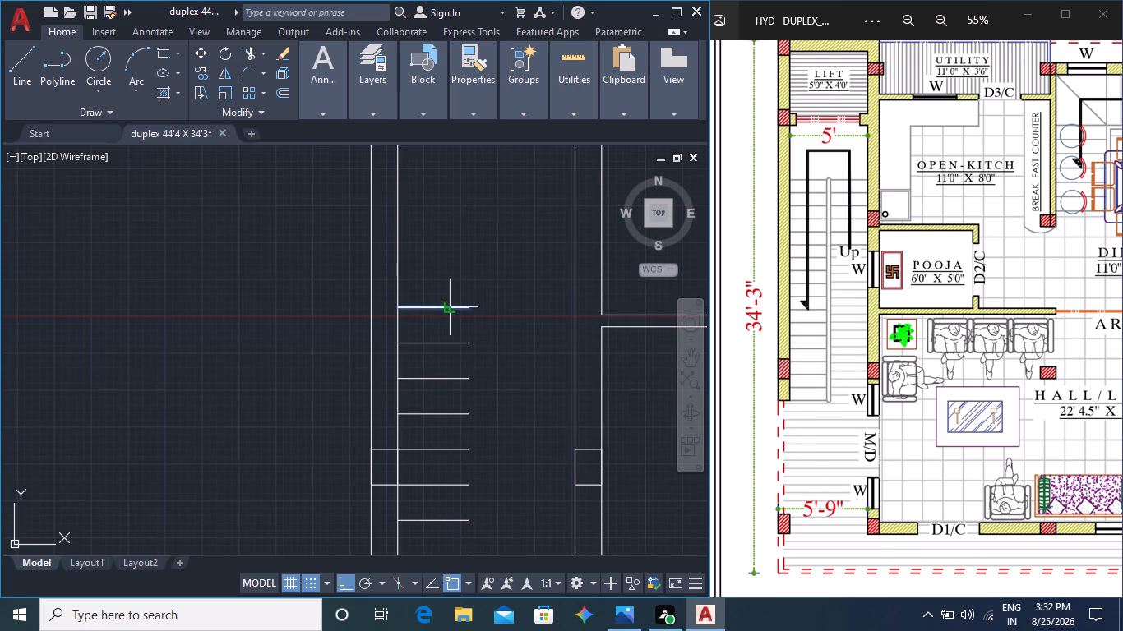
pyautogui.click(438, 256)
pyautogui.click(441, 272)
pyautogui.click(441, 233)
pyautogui.scroll(-1, 442, 230)
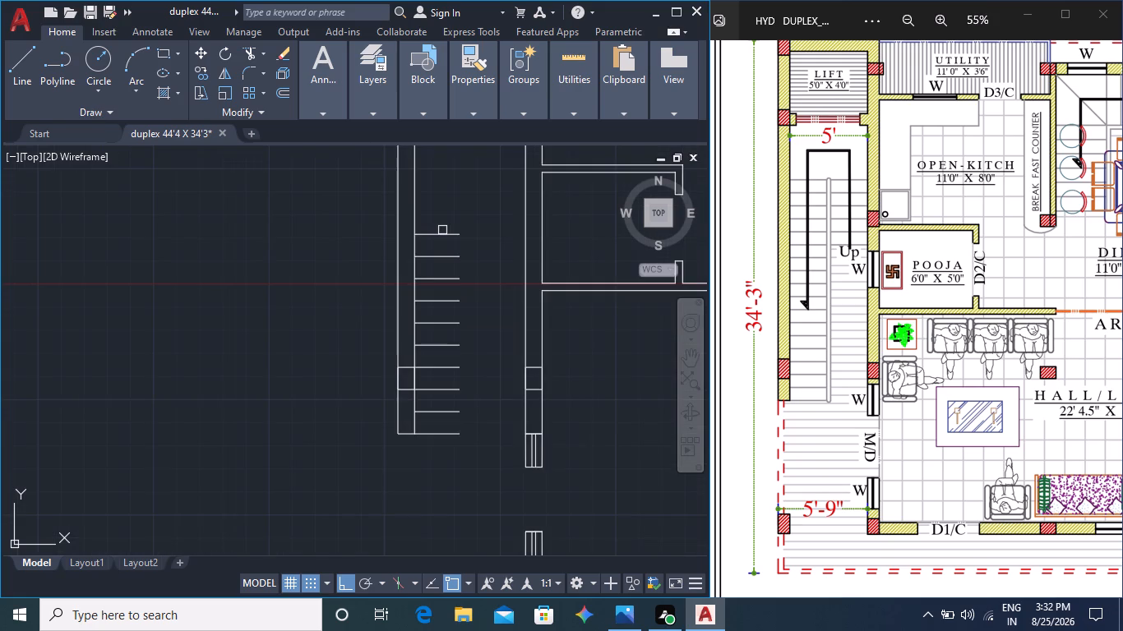
pyautogui.moveTo(444, 234); pyautogui.dragTo(449, 372, button='middle')
pyautogui.click(451, 375)
pyautogui.click(447, 329)
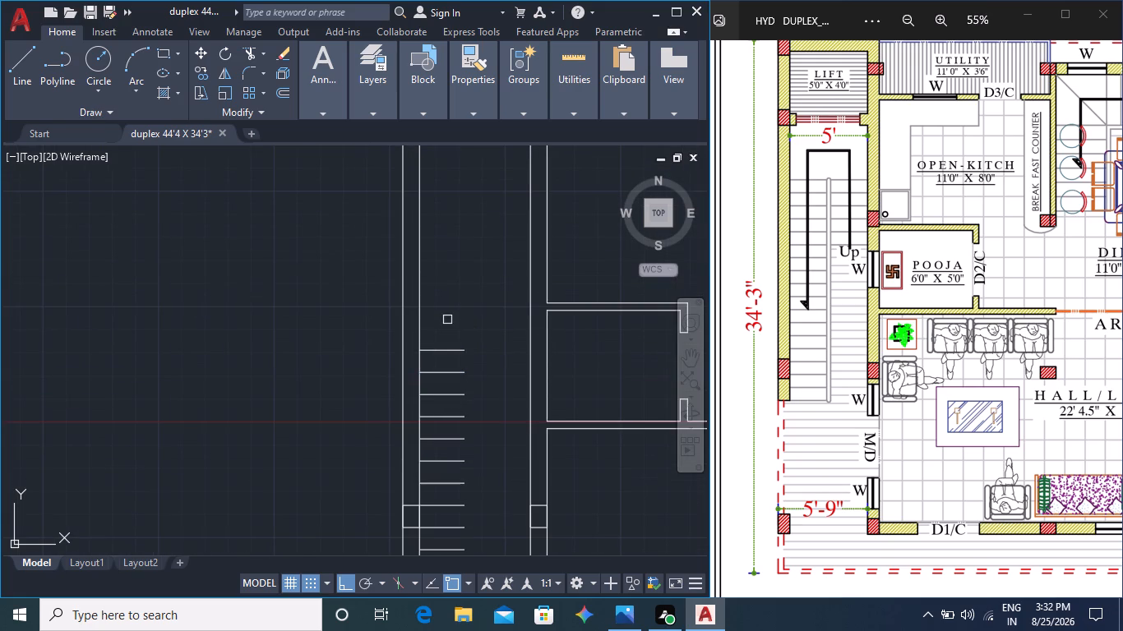
pyautogui.click(452, 346)
pyautogui.click(452, 312)
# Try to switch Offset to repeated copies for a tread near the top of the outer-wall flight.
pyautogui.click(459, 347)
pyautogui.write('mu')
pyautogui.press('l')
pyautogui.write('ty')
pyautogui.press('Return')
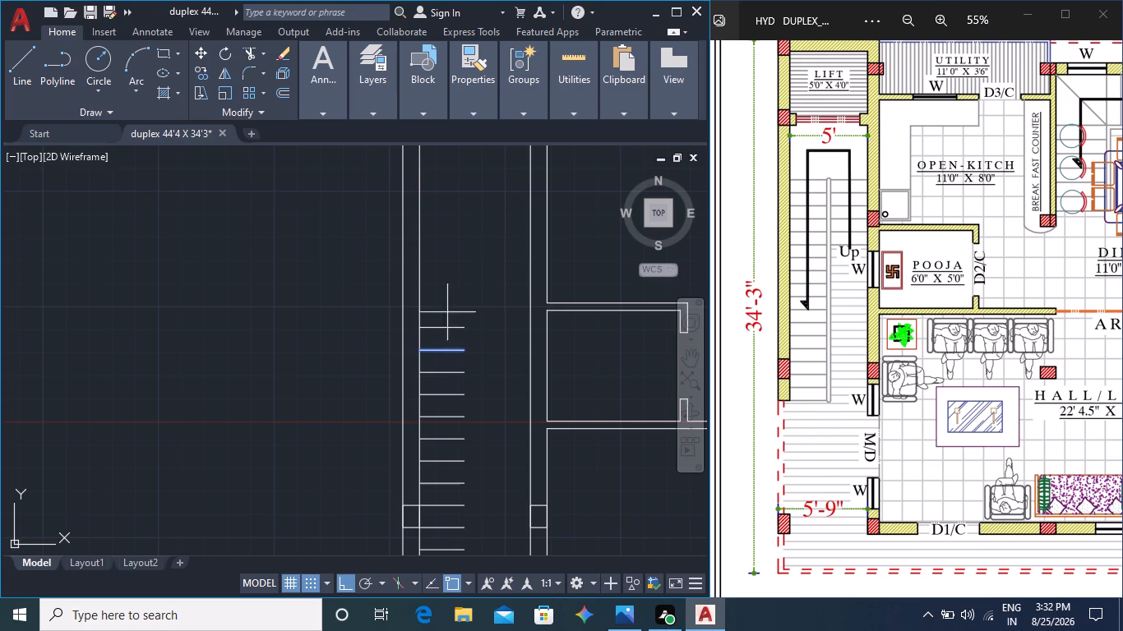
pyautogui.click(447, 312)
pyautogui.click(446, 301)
# Offset the outer-wall flight's topmost tread upward one after another, adding four more treads 1' apart.
pyautogui.click(452, 329)
pyautogui.click(450, 295)
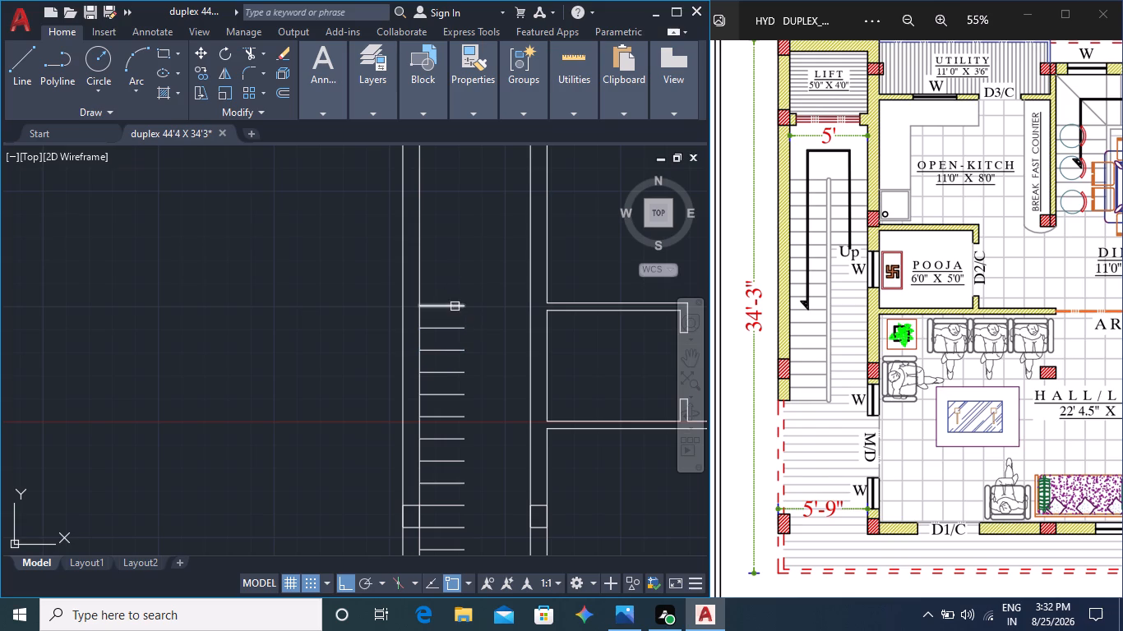
pyautogui.click(455, 306)
pyautogui.click(453, 268)
pyautogui.click(452, 283)
pyautogui.click(451, 256)
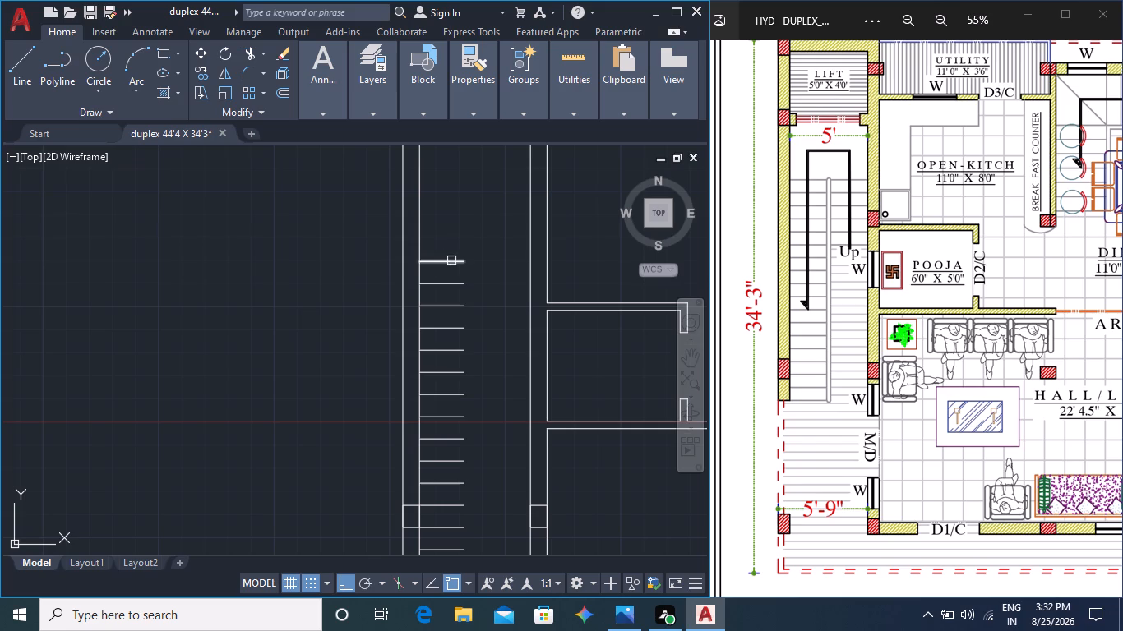
pyautogui.click(451, 266)
pyautogui.click(451, 264)
pyautogui.click(454, 234)
# Add the last four 1' treads of the outer-wall flight, ending just below the landing line, and finish the offset.
pyautogui.moveTo(457, 285); pyautogui.dragTo(422, 478, button='middle')
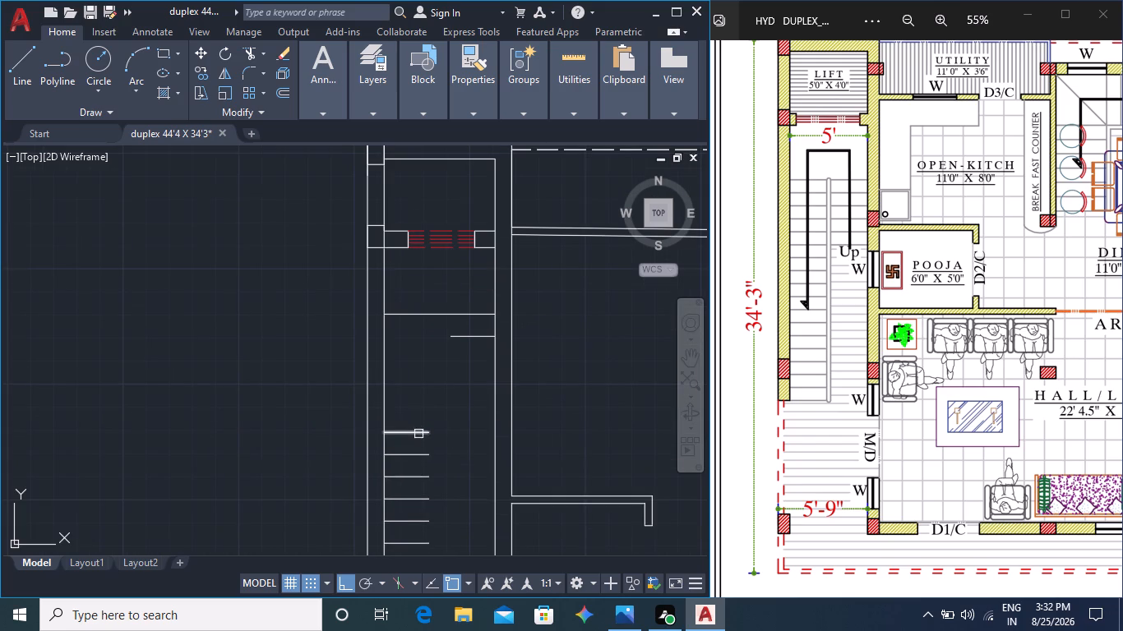
pyautogui.click(418, 434)
pyautogui.click(418, 408)
pyautogui.click(415, 408)
pyautogui.click(418, 384)
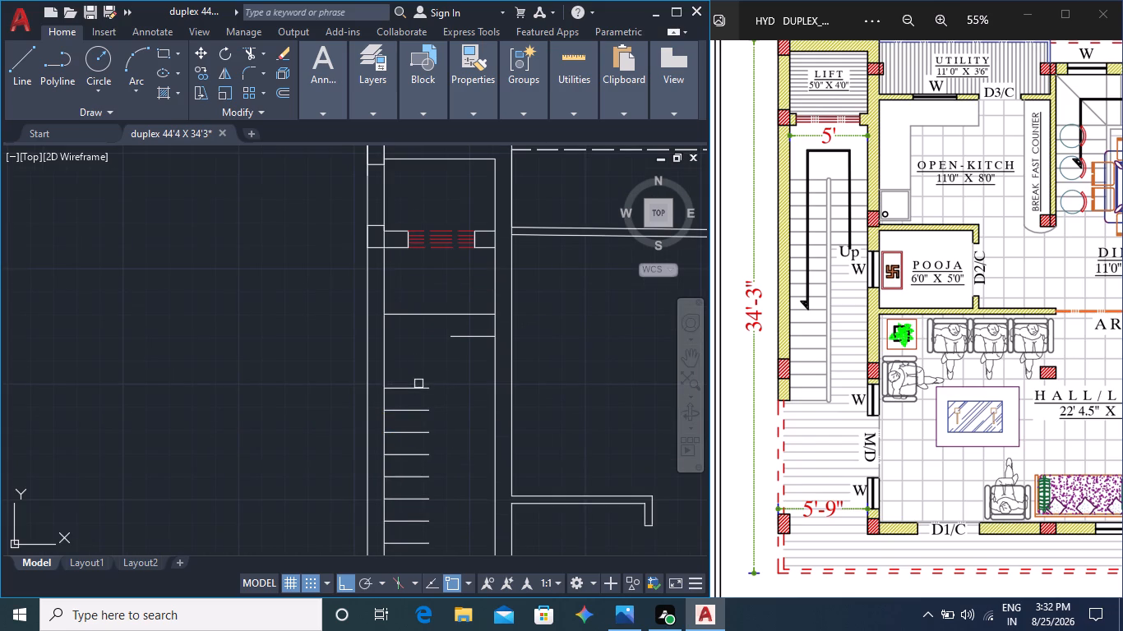
pyautogui.click(419, 389)
pyautogui.click(423, 366)
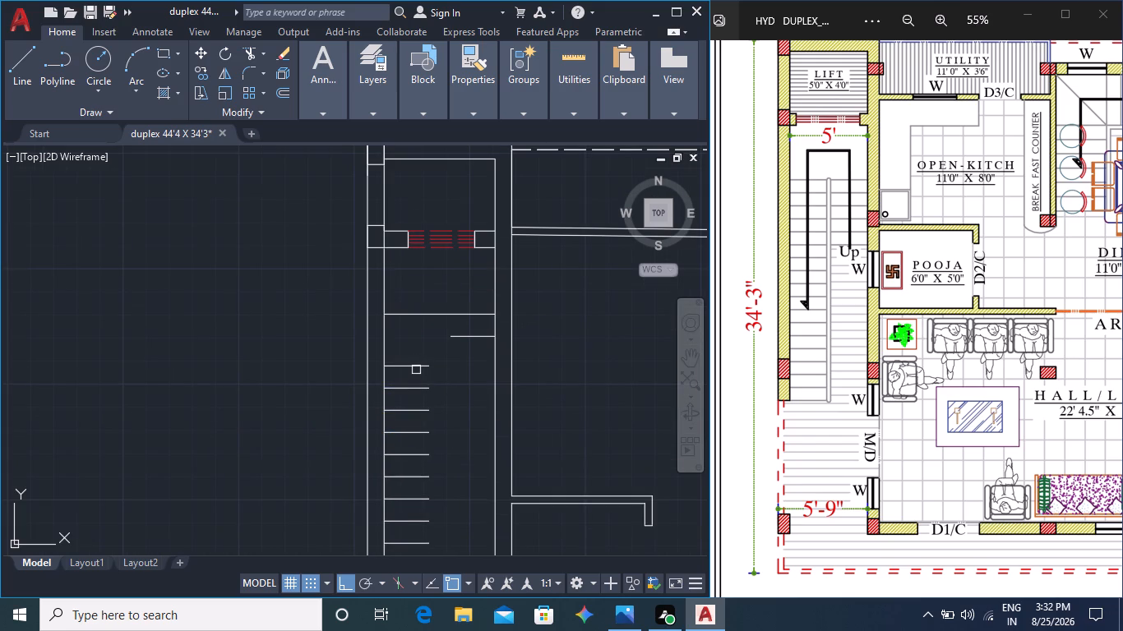
pyautogui.click(416, 370)
pyautogui.click(415, 353)
pyautogui.click(415, 343)
pyautogui.press('Escape')
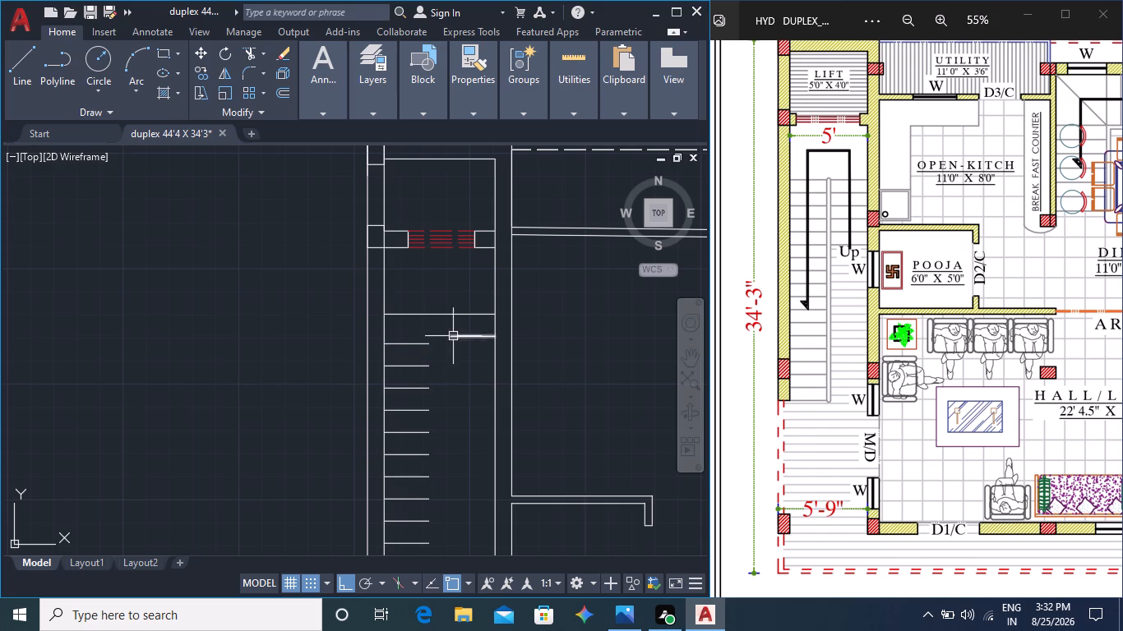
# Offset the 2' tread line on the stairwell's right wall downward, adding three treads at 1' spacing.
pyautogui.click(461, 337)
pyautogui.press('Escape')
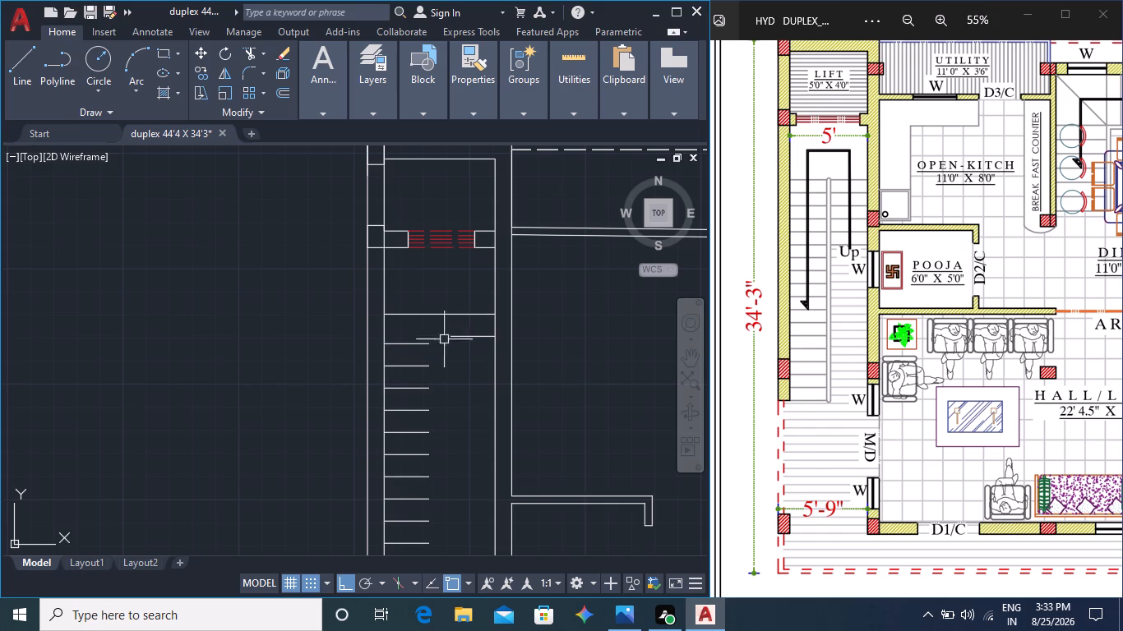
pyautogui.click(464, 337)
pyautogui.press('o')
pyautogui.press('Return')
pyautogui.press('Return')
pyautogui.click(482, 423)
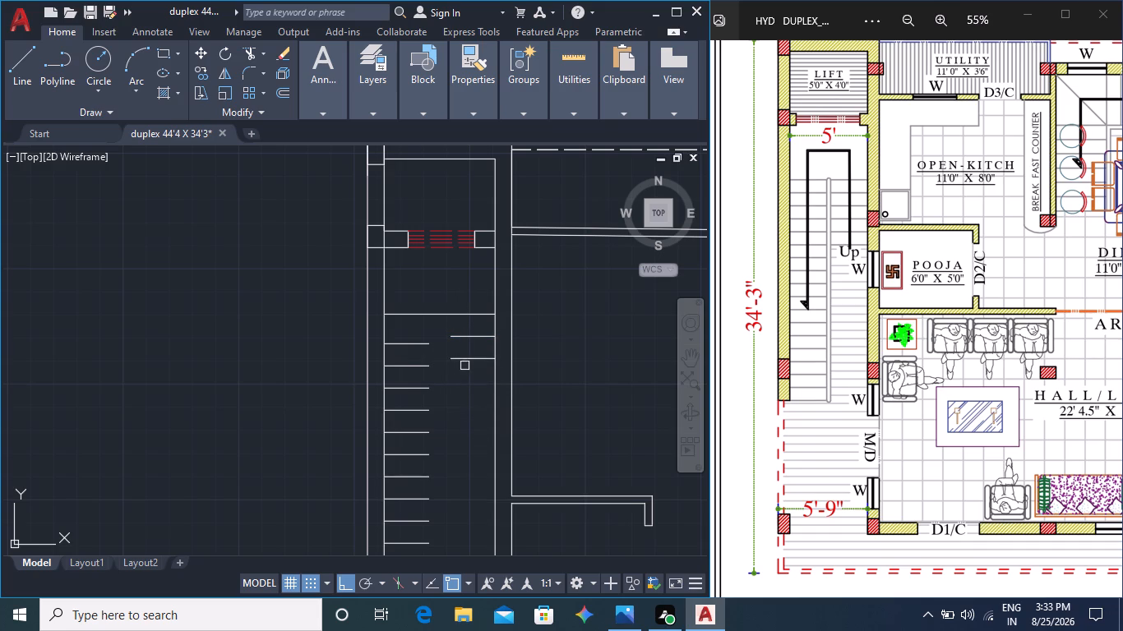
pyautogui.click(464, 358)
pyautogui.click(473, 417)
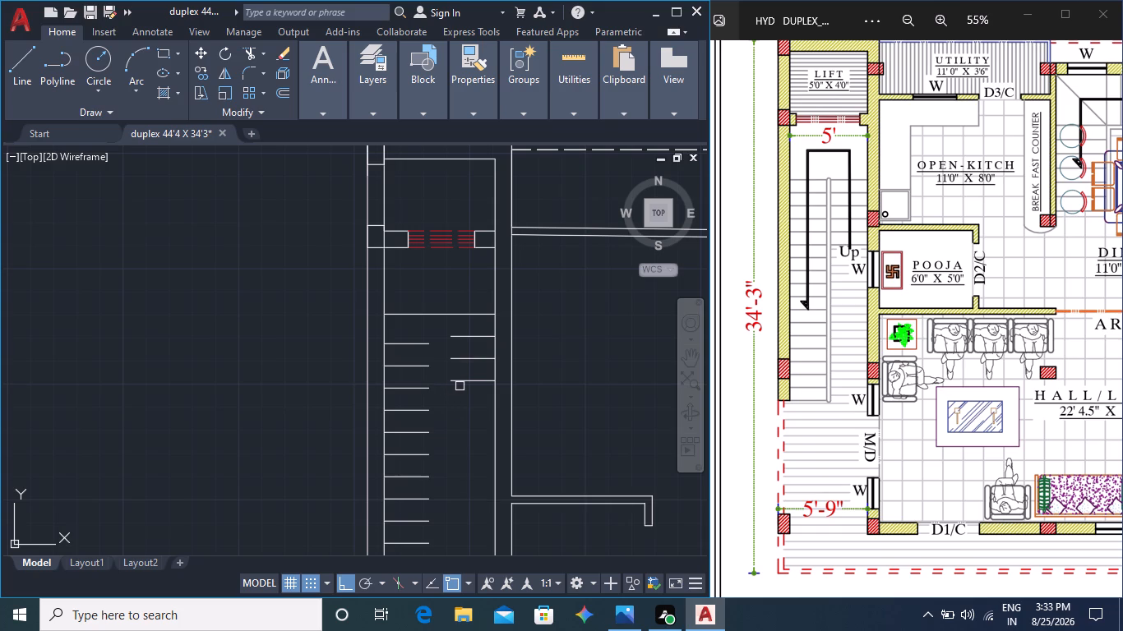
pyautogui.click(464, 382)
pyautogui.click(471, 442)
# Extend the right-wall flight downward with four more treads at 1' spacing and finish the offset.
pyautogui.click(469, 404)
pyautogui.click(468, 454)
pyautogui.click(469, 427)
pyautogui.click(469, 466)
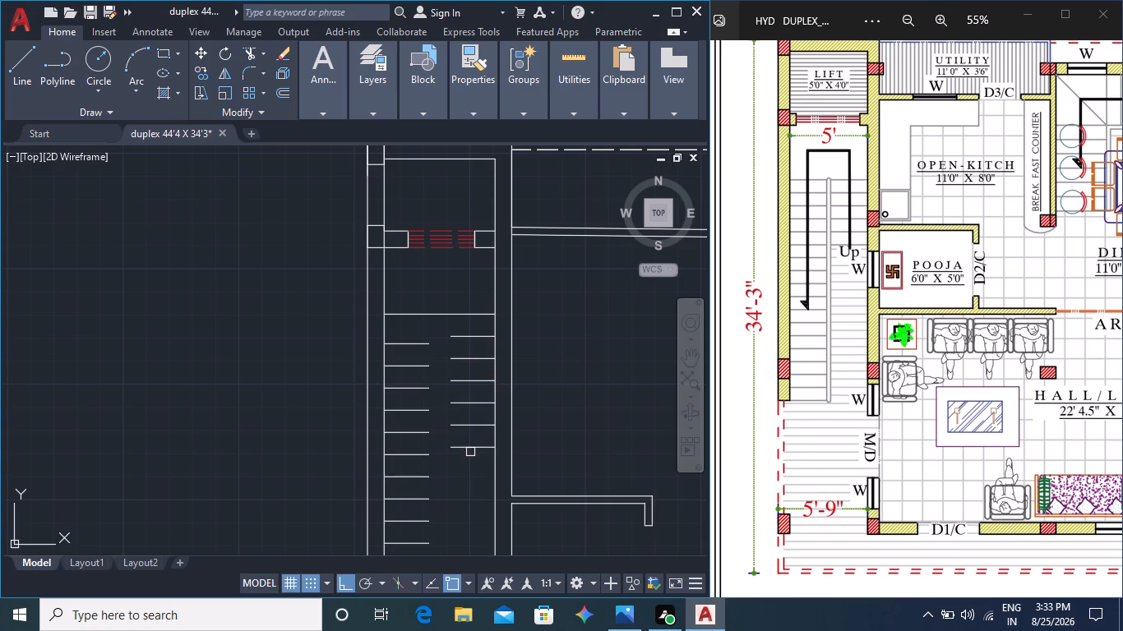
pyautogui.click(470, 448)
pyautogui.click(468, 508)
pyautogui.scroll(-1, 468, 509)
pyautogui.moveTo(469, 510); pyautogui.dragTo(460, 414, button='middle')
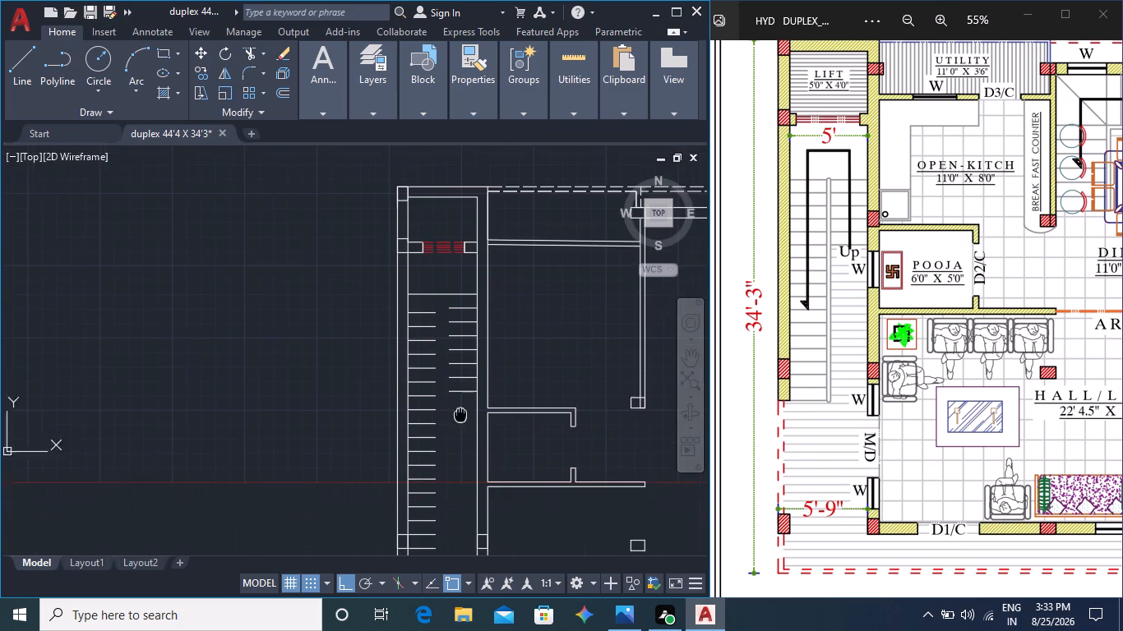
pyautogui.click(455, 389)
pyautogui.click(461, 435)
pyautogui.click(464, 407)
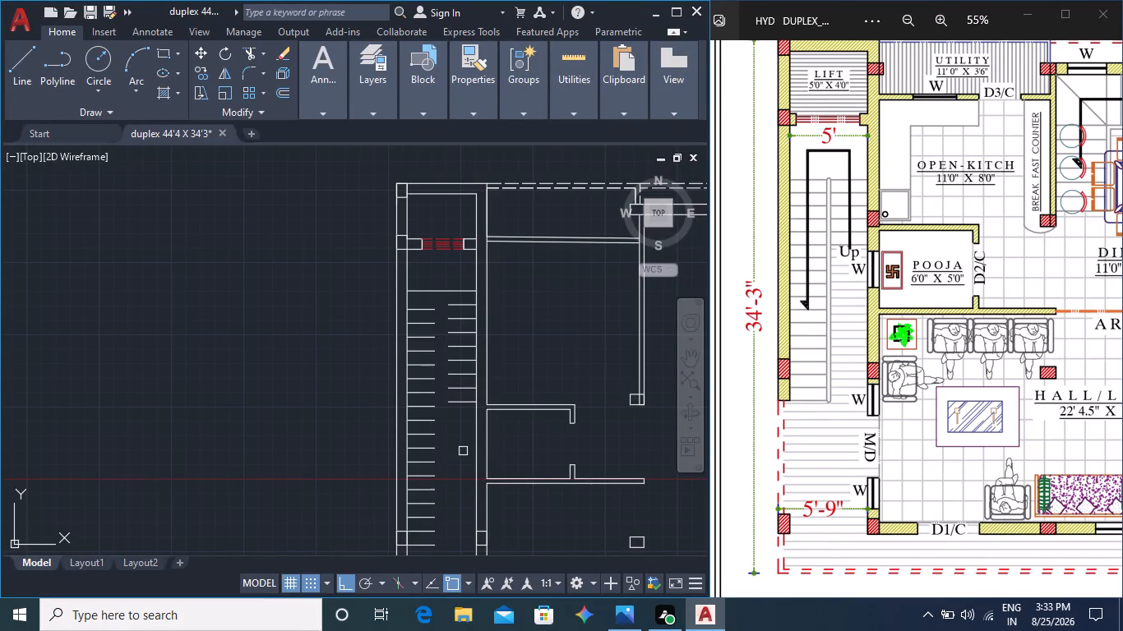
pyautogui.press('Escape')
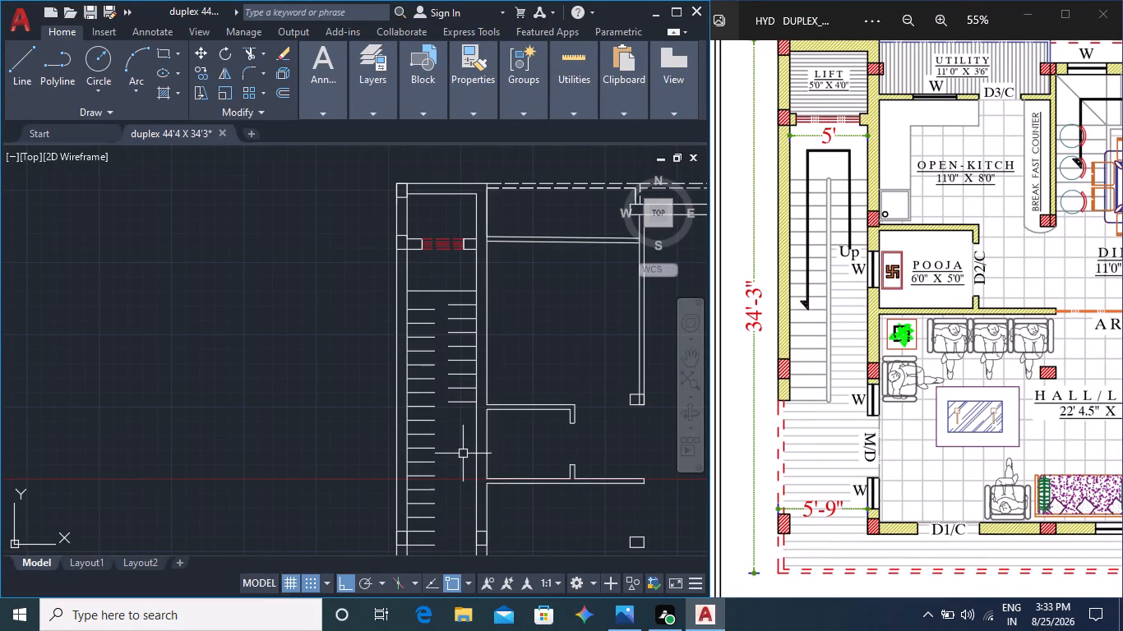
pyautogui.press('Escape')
# Delete all the tread lines along the stairwell's right wall, including the original 2' line.
pyautogui.click(461, 440)
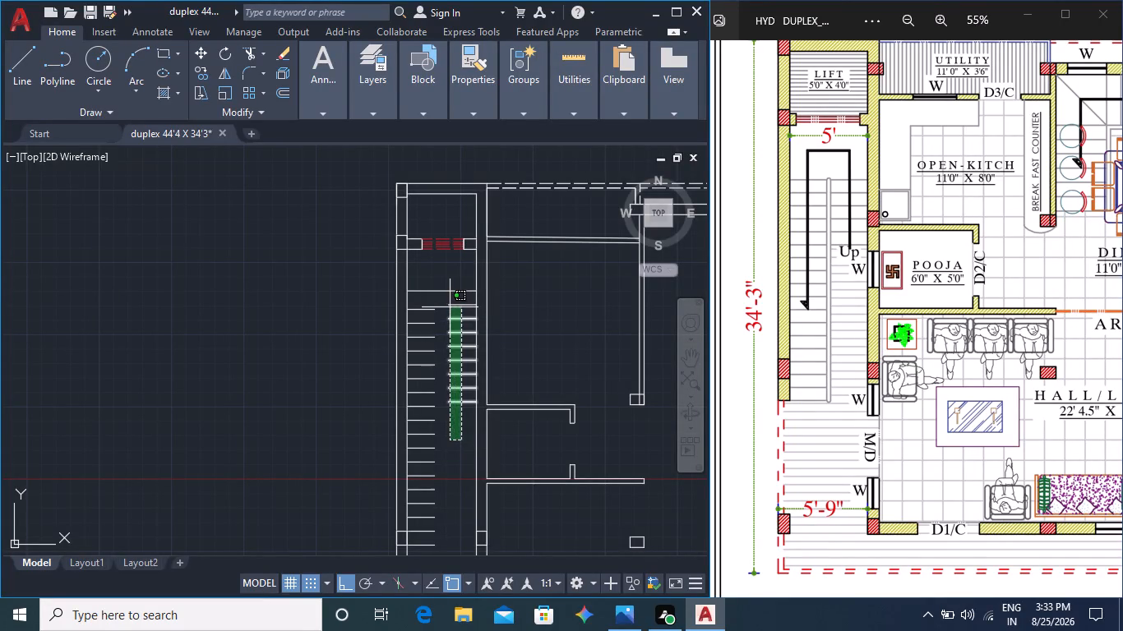
pyautogui.click(450, 307)
pyautogui.click(447, 306)
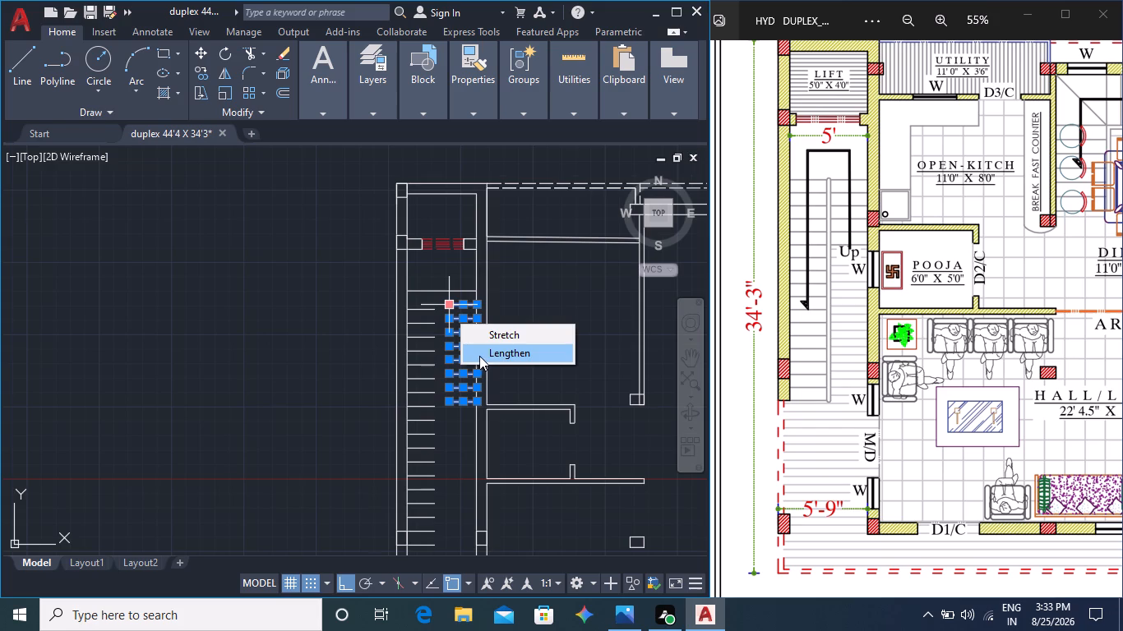
pyautogui.press('Delete')
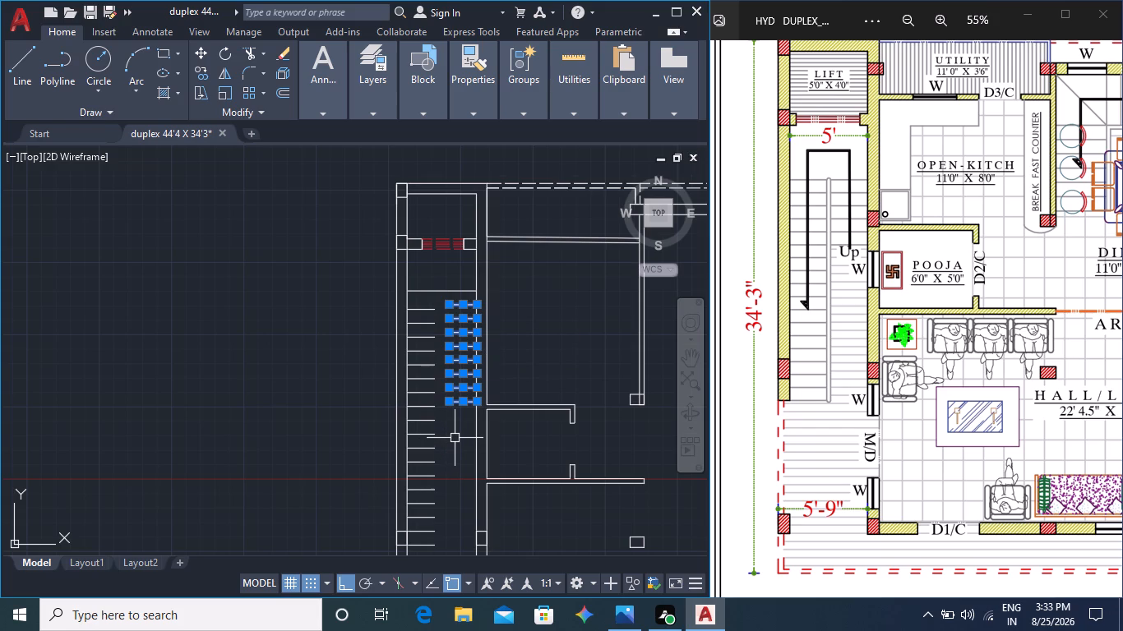
pyautogui.press('Delete')
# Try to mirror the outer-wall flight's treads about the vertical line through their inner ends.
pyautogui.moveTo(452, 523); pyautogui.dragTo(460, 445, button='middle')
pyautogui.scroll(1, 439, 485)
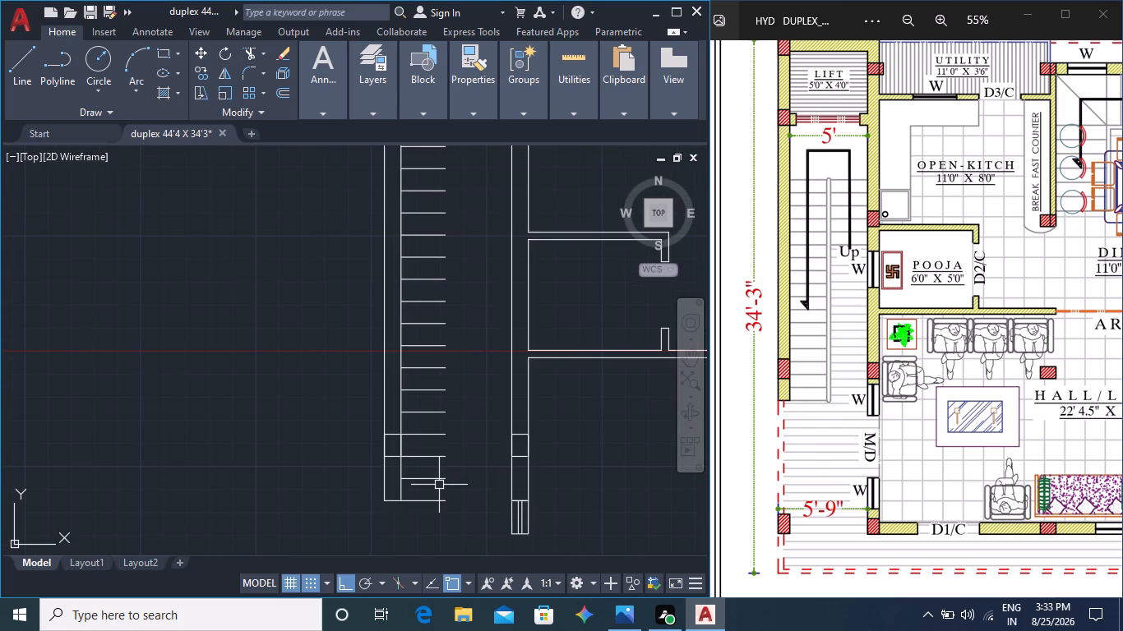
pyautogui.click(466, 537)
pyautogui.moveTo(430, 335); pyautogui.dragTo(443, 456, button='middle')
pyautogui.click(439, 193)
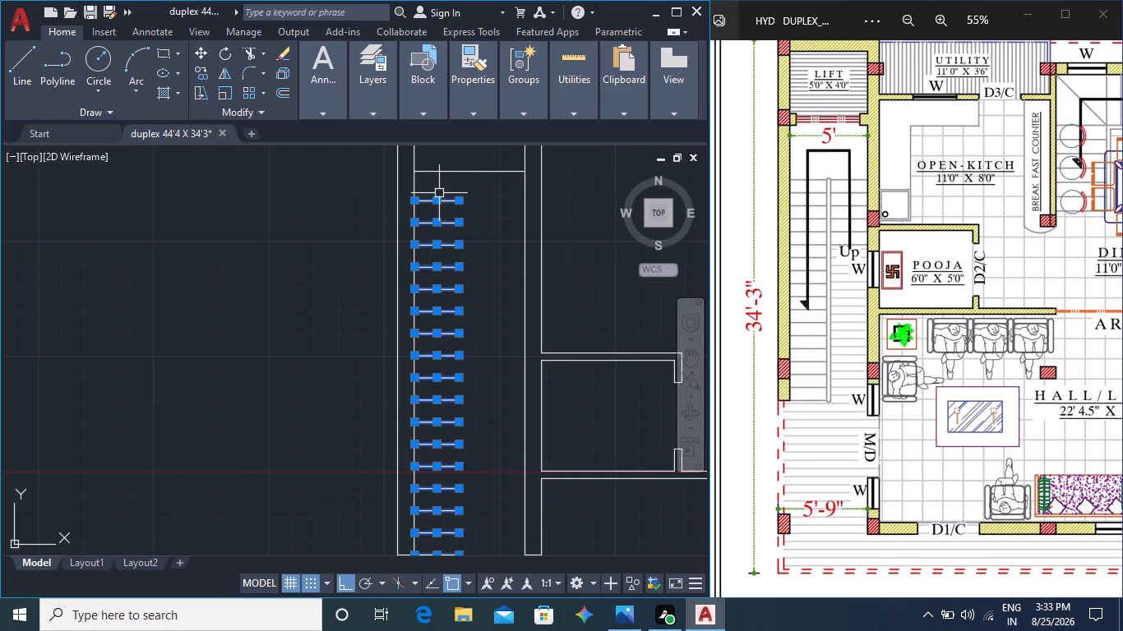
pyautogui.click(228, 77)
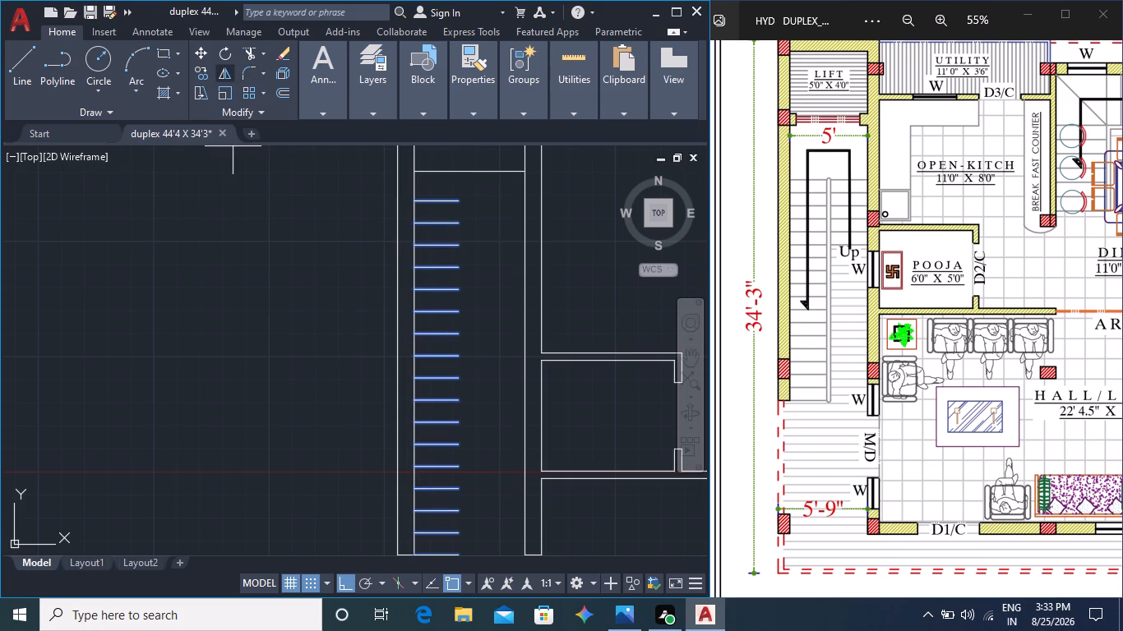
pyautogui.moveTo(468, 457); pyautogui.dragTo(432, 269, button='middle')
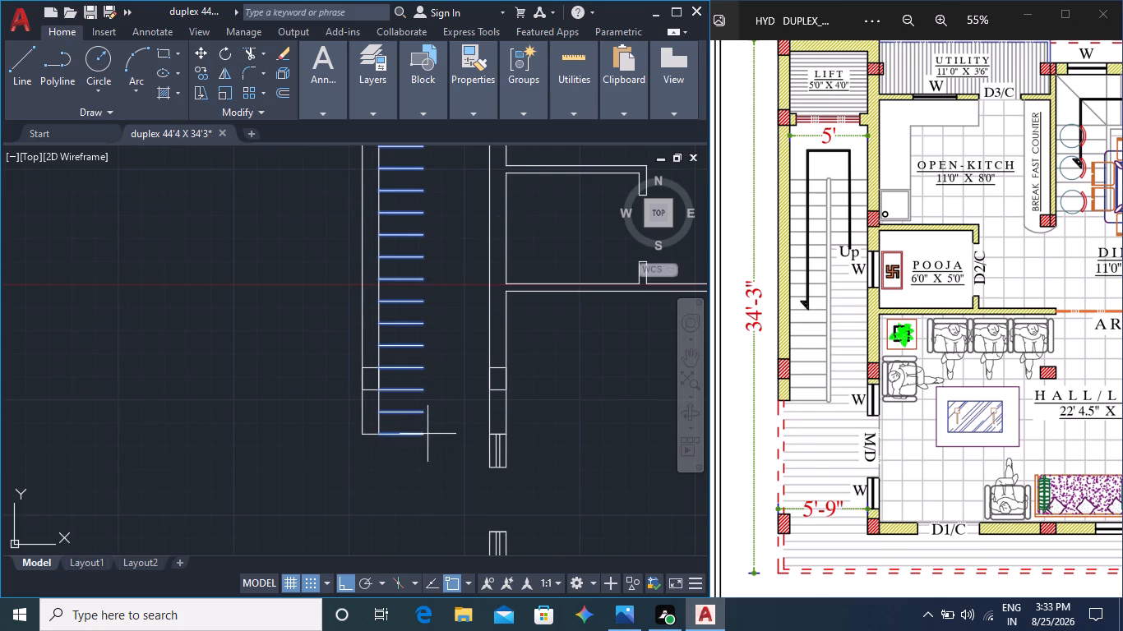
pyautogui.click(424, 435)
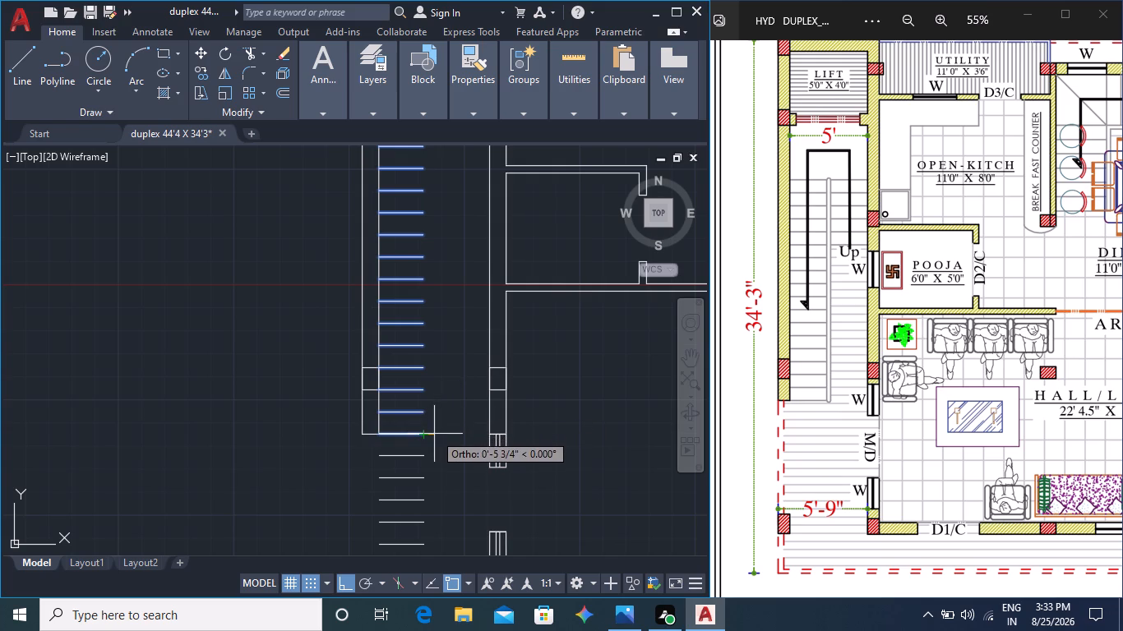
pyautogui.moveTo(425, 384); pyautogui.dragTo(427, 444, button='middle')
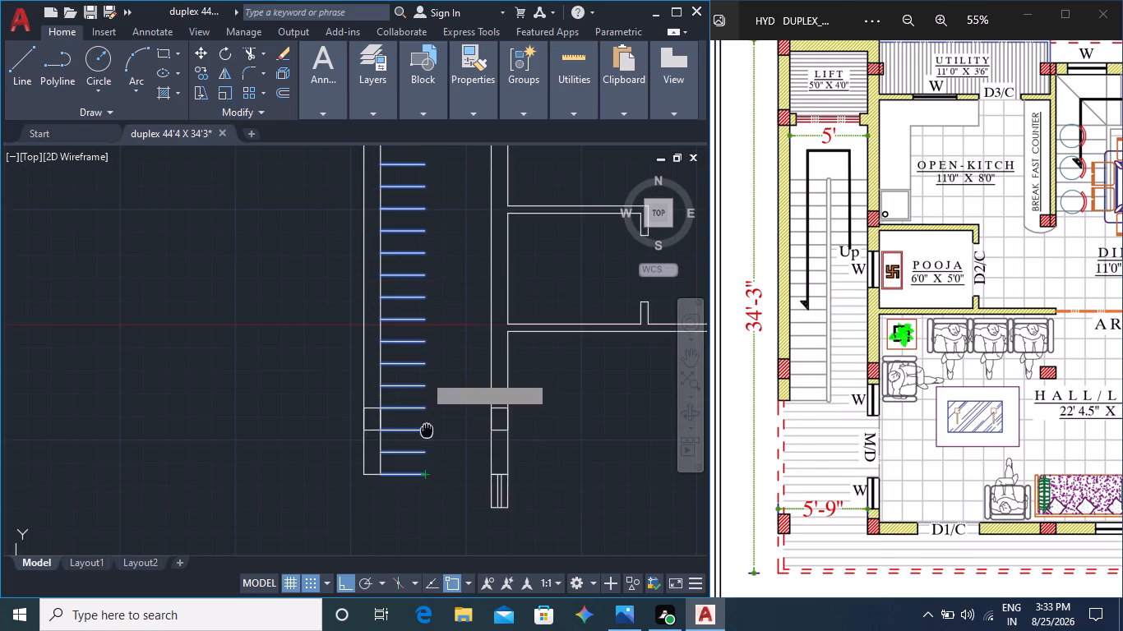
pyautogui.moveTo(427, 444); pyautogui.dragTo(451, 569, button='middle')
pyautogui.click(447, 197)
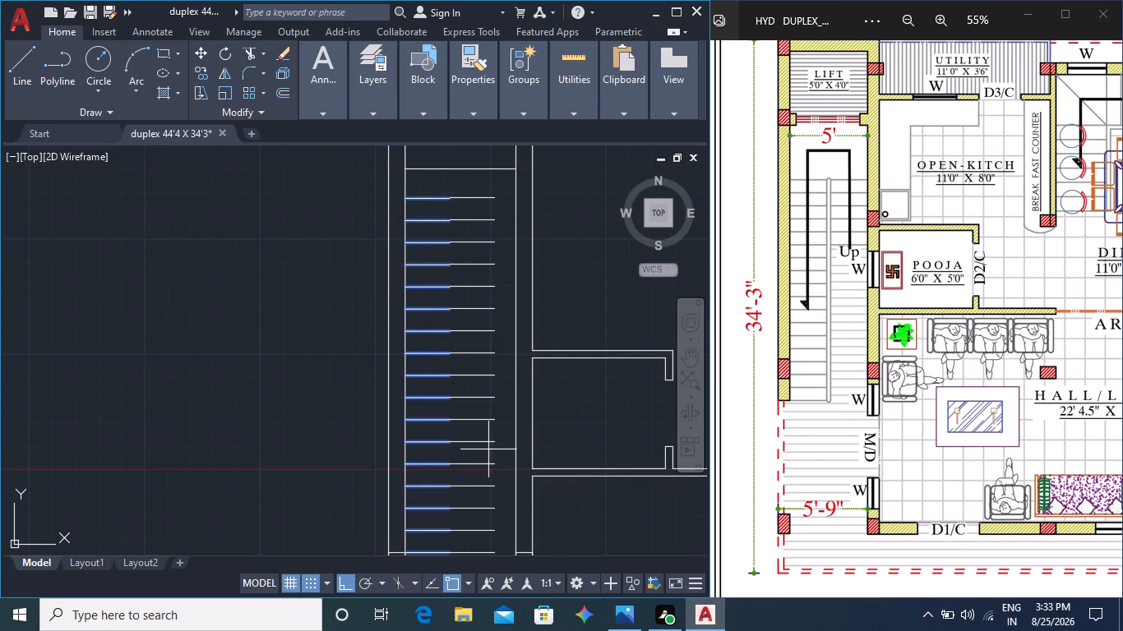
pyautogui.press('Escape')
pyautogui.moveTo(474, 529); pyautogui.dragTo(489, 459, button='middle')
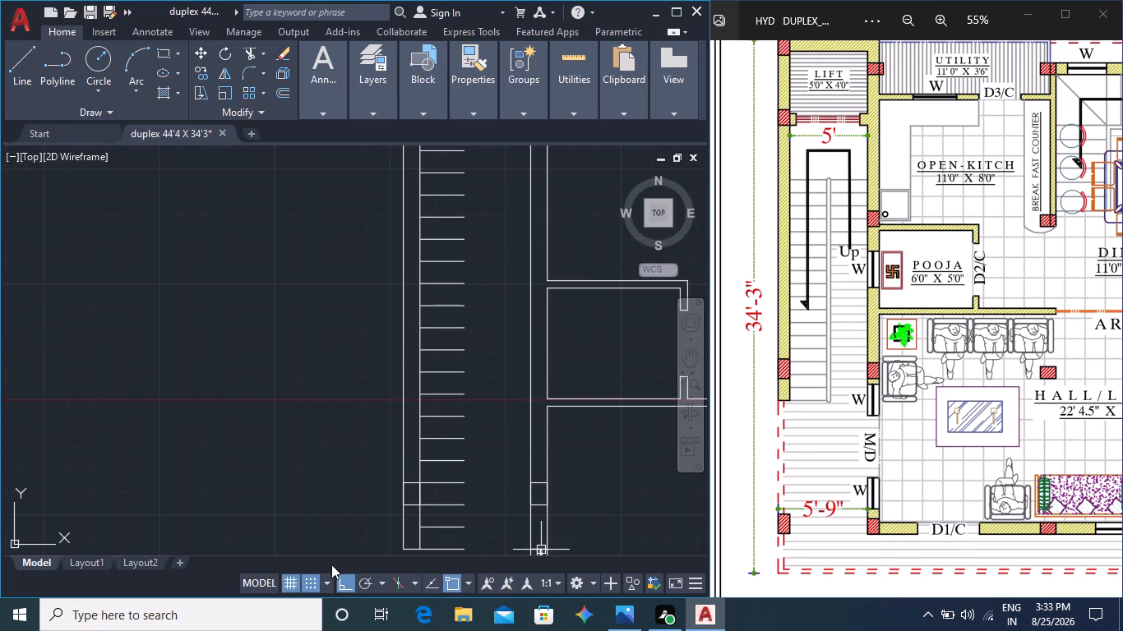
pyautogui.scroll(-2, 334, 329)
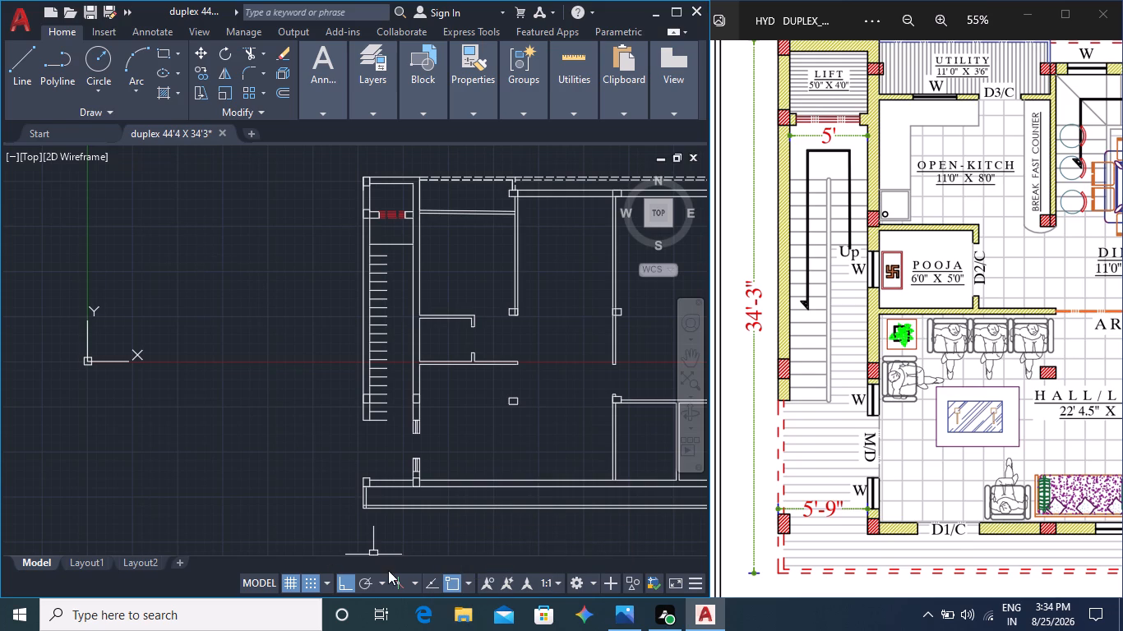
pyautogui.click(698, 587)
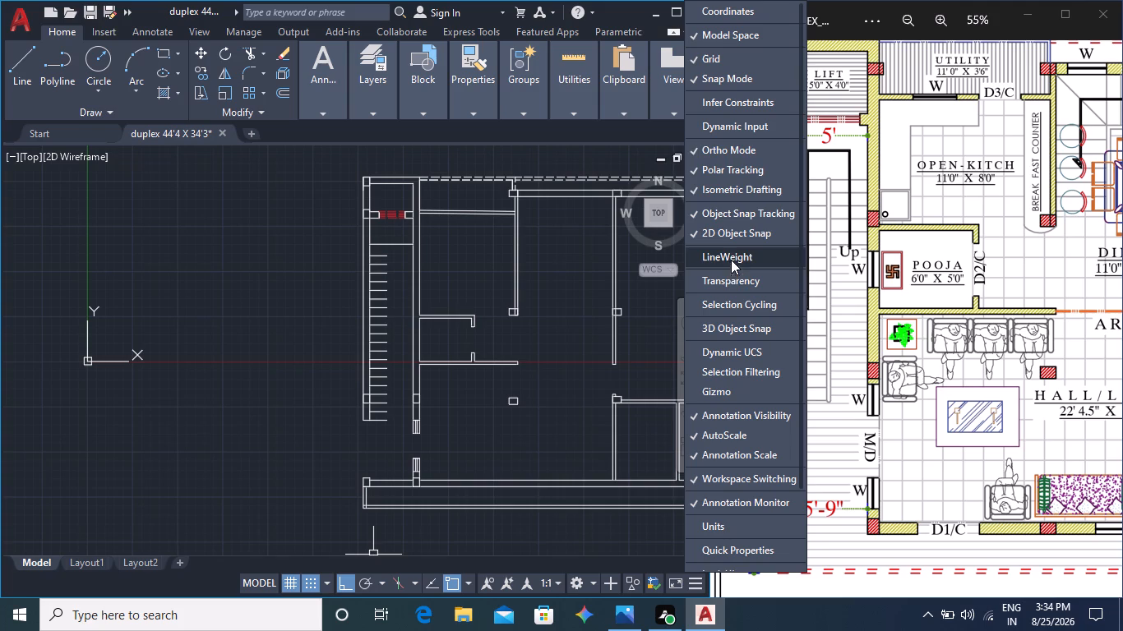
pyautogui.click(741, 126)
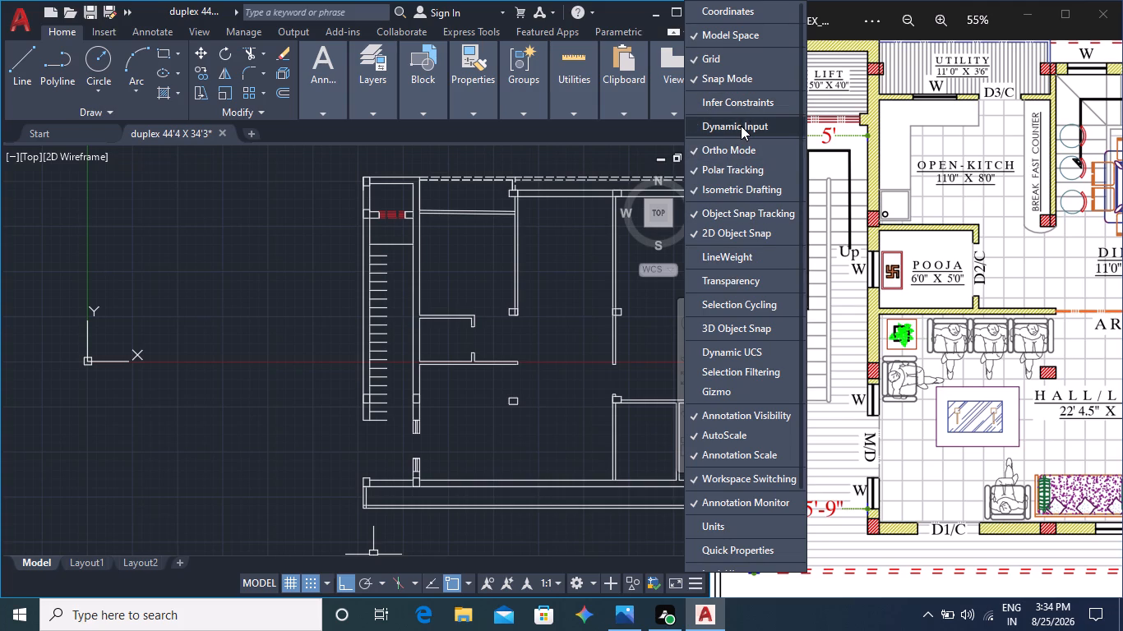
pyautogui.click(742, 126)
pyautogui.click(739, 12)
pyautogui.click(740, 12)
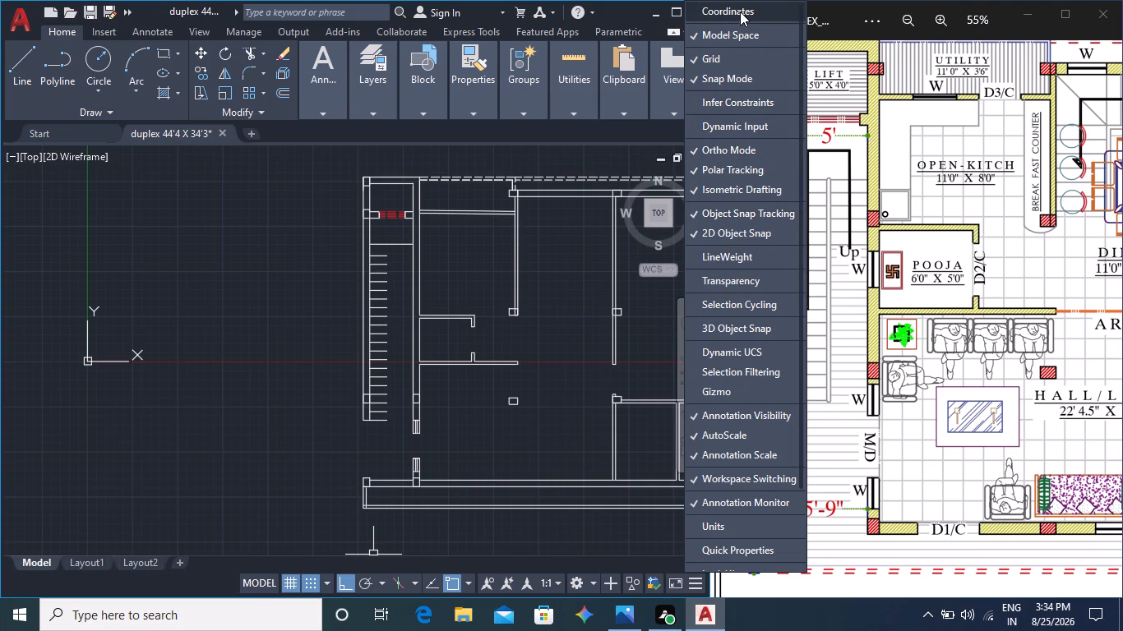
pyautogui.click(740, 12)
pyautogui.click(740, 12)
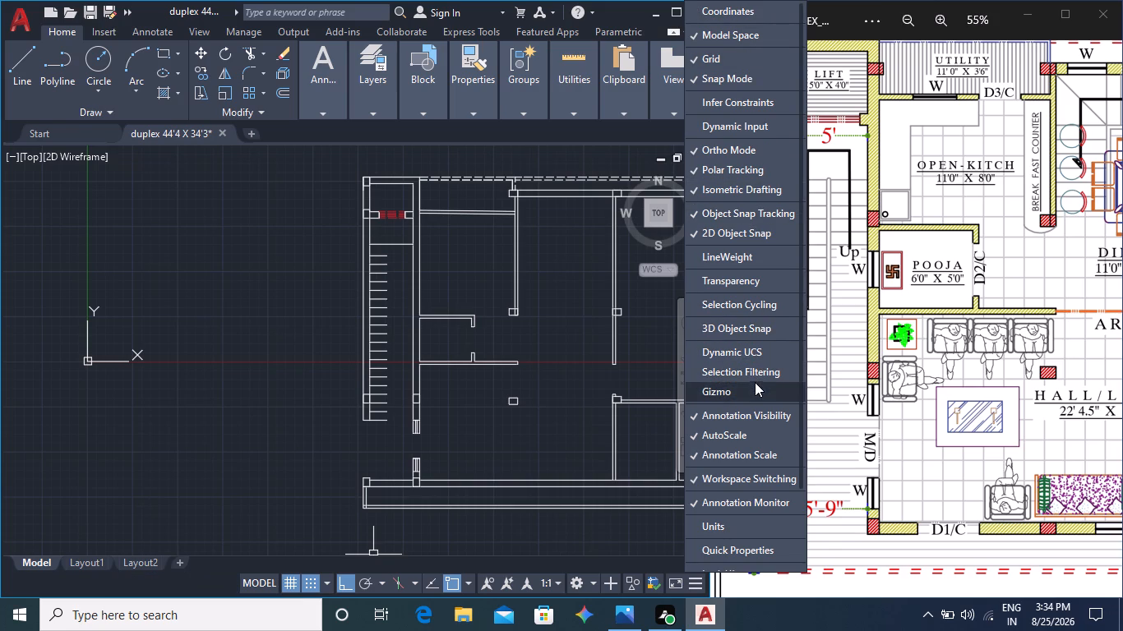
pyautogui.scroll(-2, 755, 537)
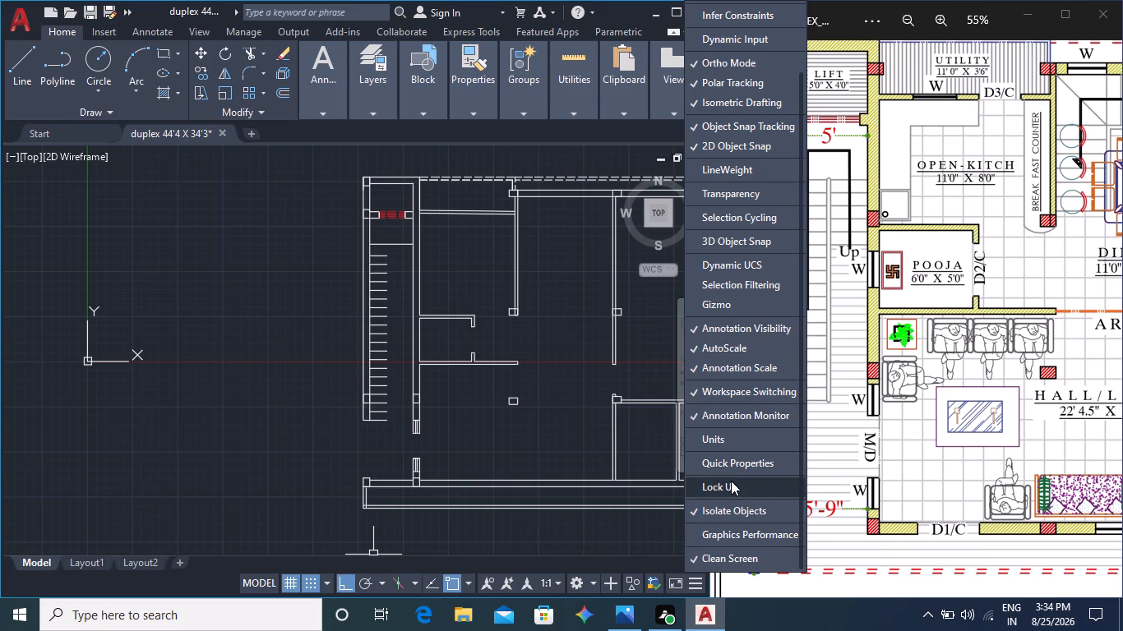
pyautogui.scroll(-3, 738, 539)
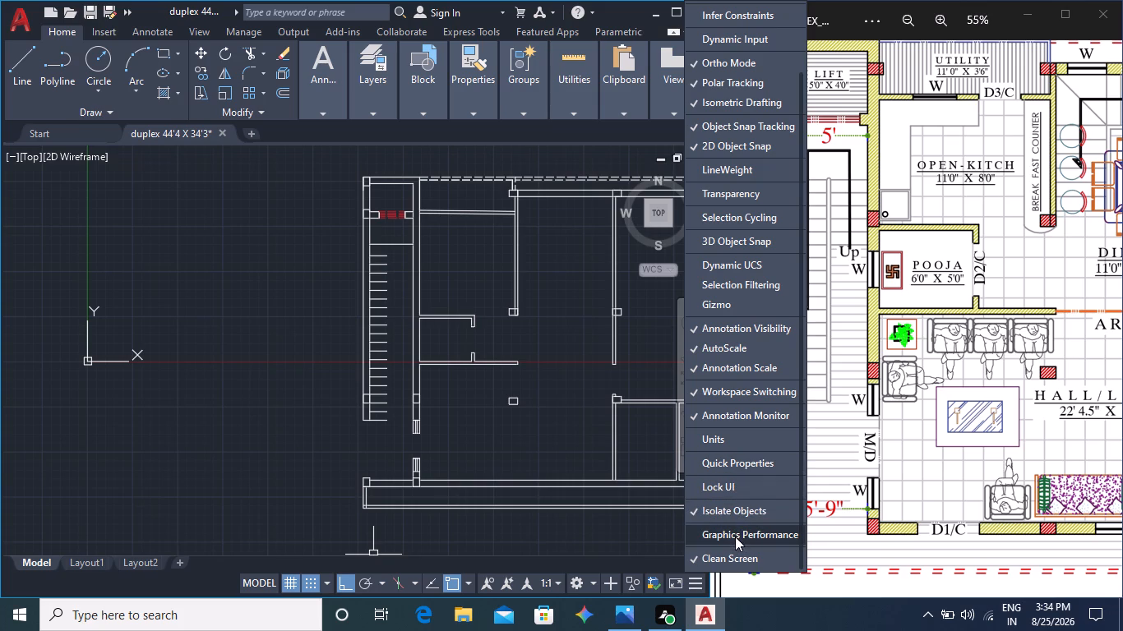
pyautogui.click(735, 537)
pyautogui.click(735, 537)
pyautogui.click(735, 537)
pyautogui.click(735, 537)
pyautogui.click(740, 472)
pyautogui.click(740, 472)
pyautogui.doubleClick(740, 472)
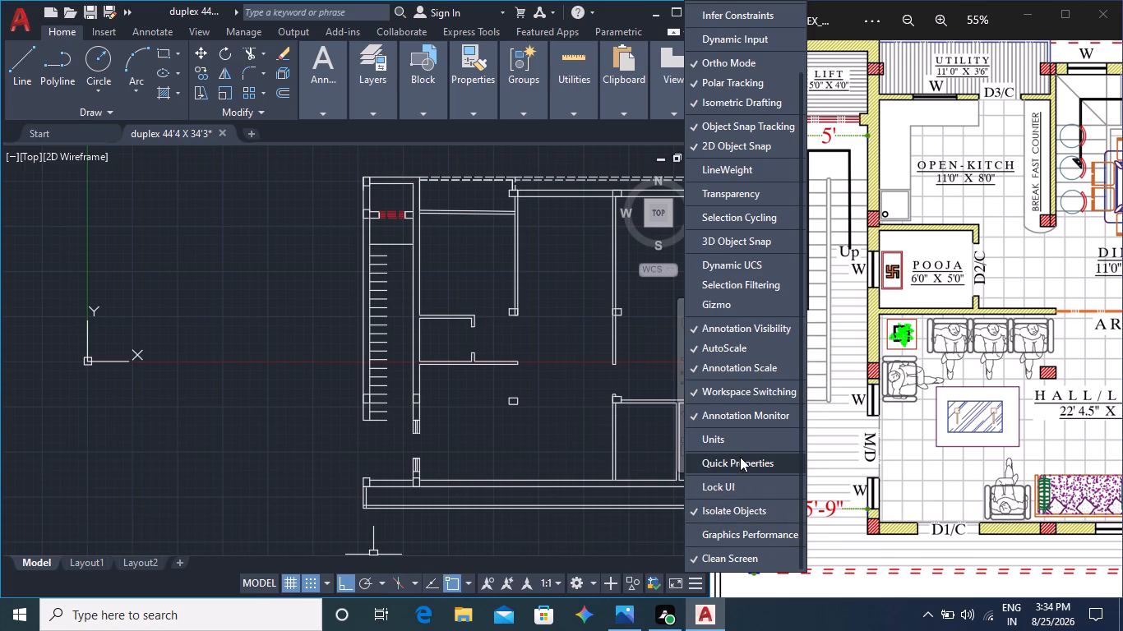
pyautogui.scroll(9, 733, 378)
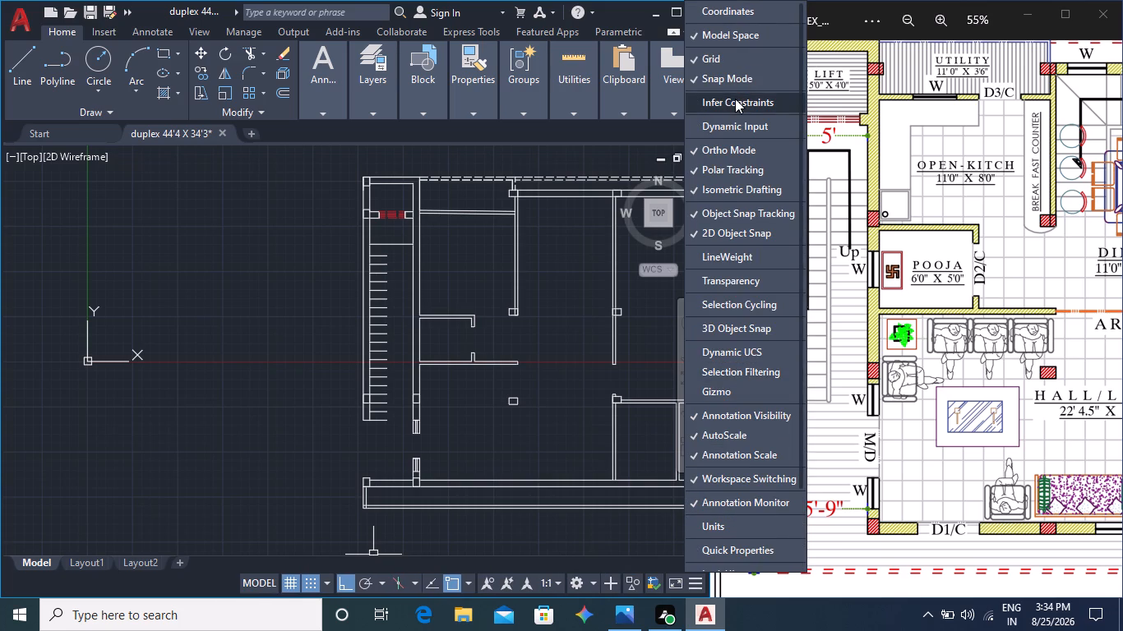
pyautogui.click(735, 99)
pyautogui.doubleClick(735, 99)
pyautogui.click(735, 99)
# Turn on the Coordinates display in the status bar.
pyautogui.click(727, 16)
pyautogui.doubleClick(727, 16)
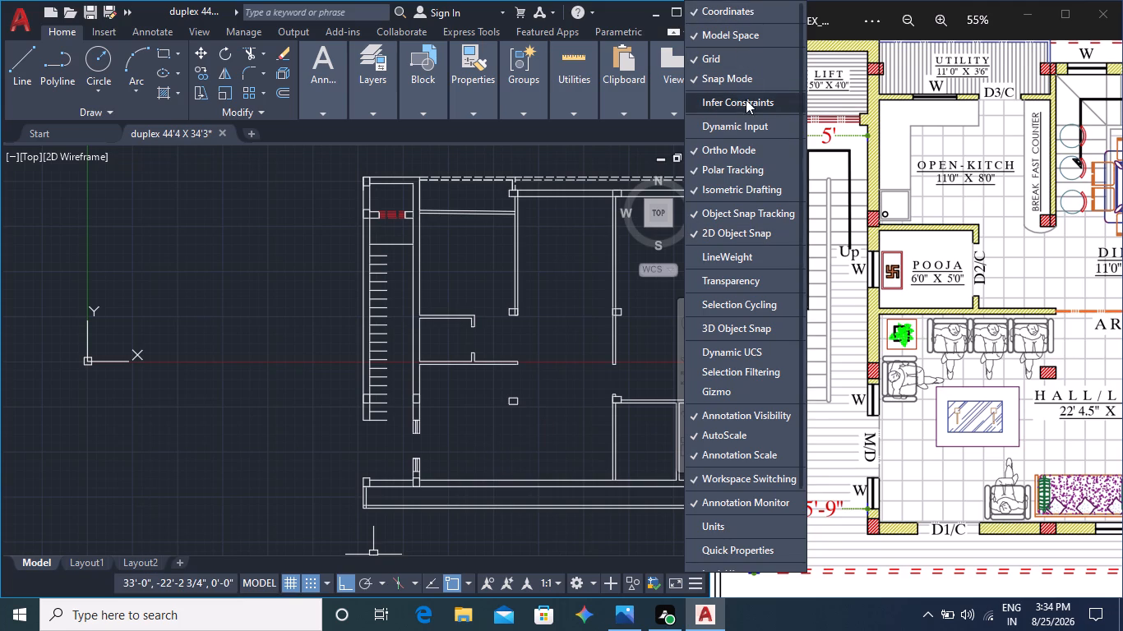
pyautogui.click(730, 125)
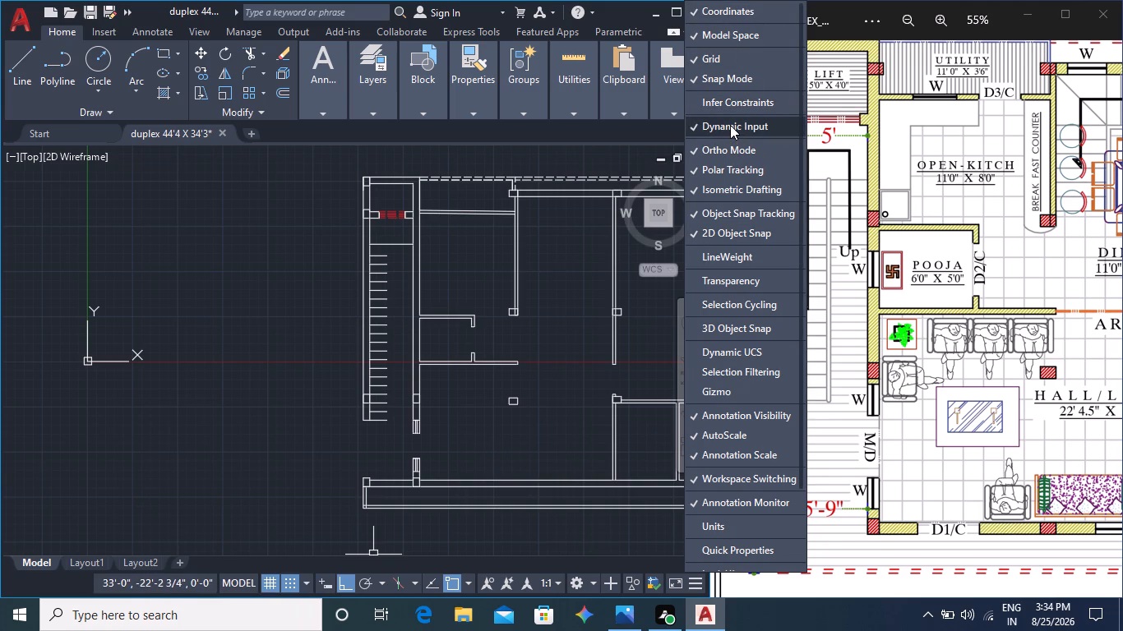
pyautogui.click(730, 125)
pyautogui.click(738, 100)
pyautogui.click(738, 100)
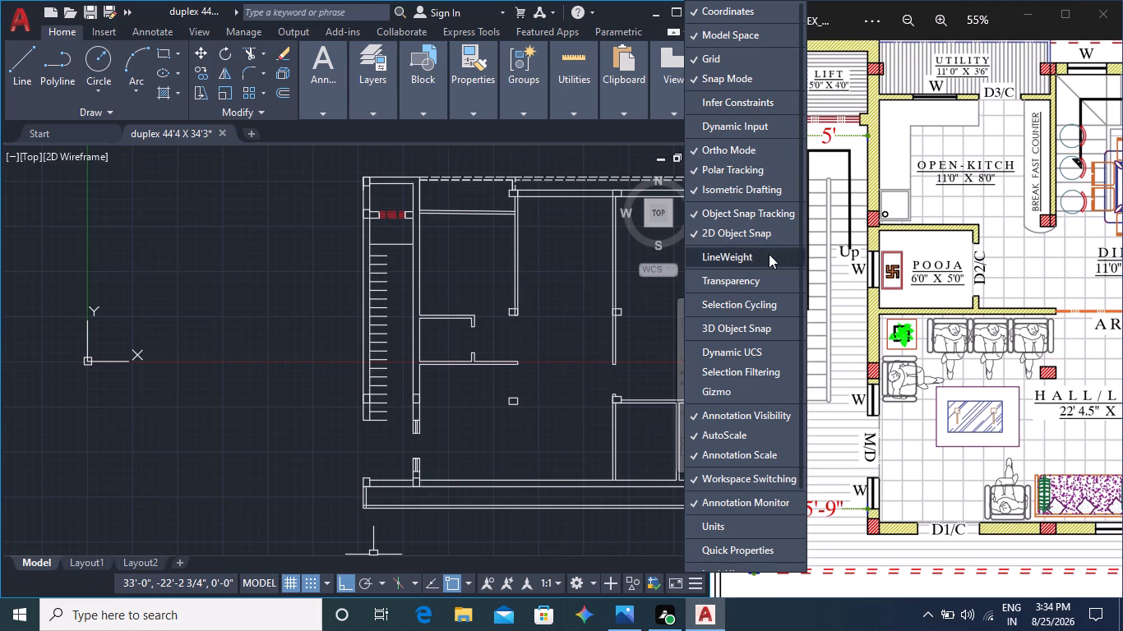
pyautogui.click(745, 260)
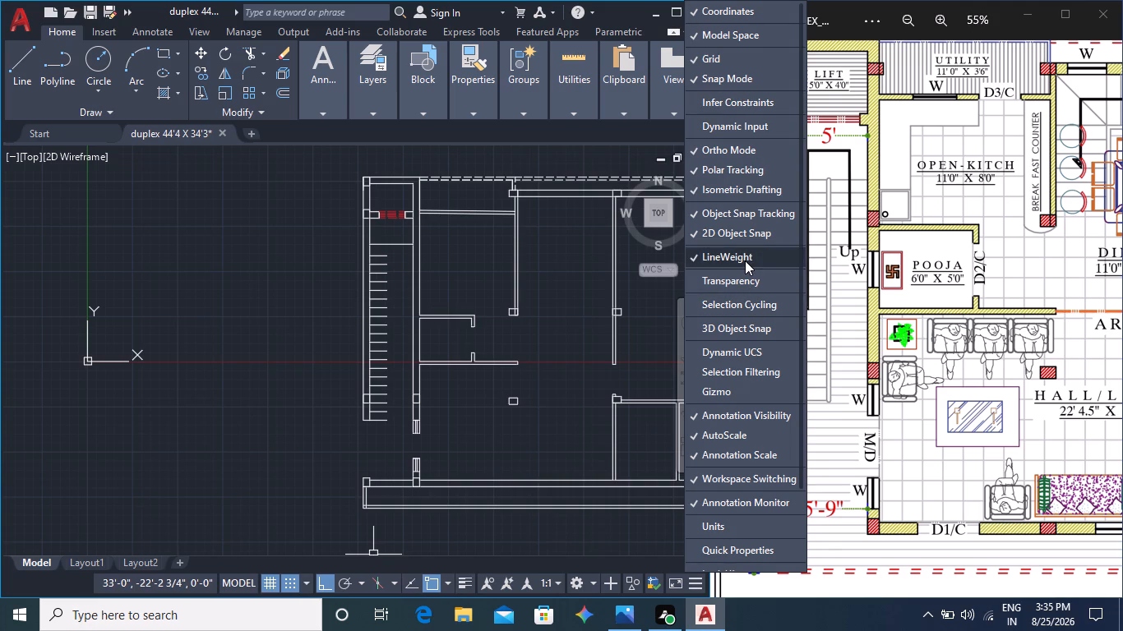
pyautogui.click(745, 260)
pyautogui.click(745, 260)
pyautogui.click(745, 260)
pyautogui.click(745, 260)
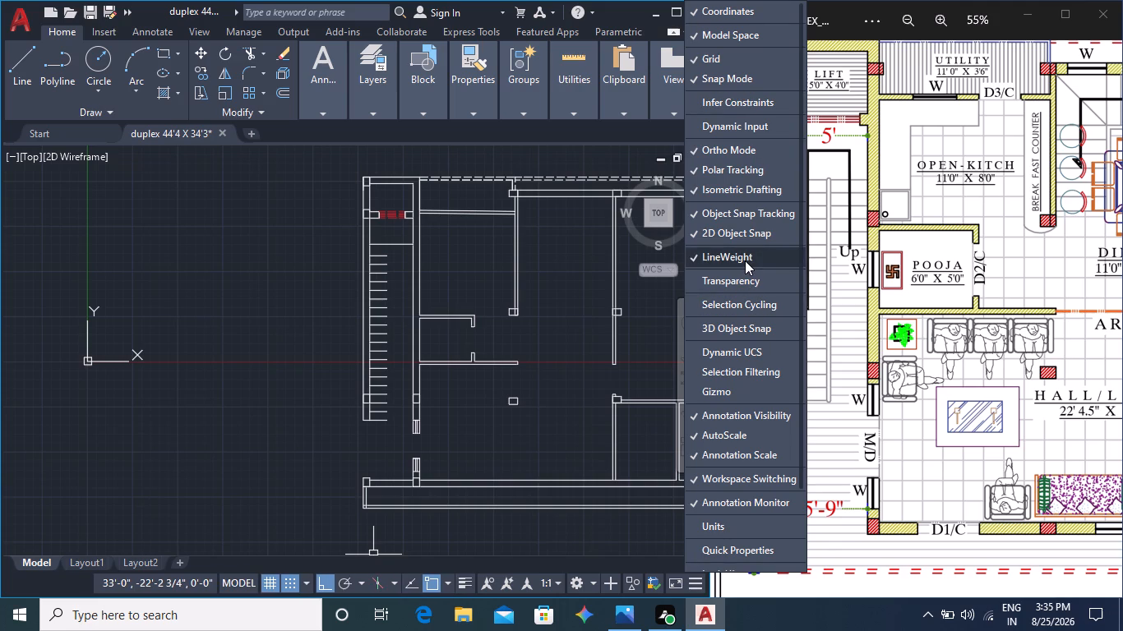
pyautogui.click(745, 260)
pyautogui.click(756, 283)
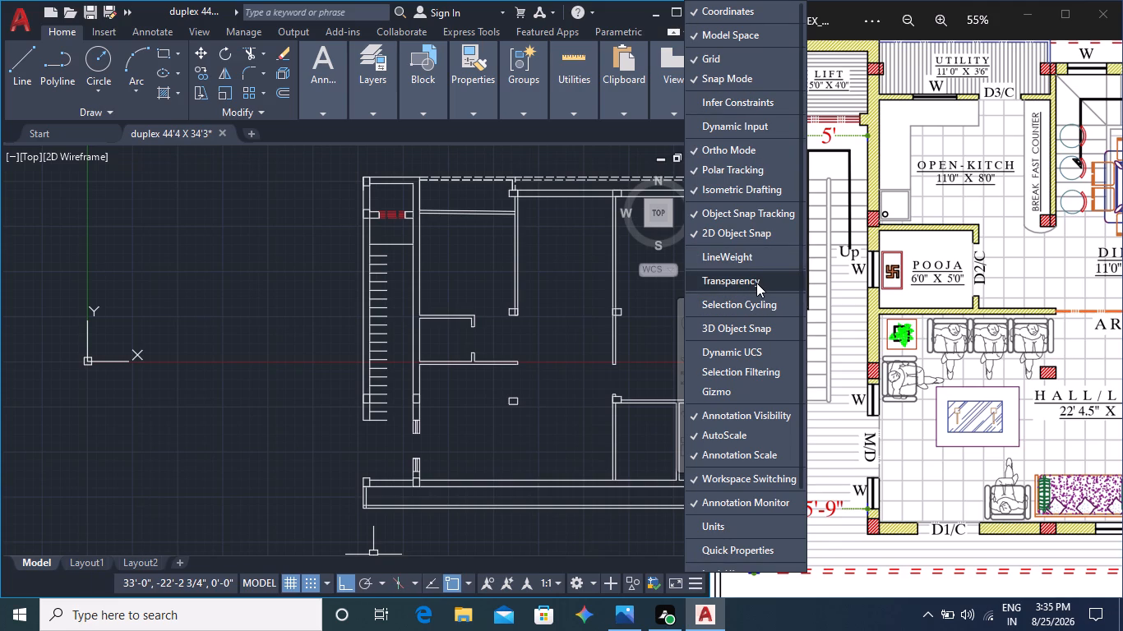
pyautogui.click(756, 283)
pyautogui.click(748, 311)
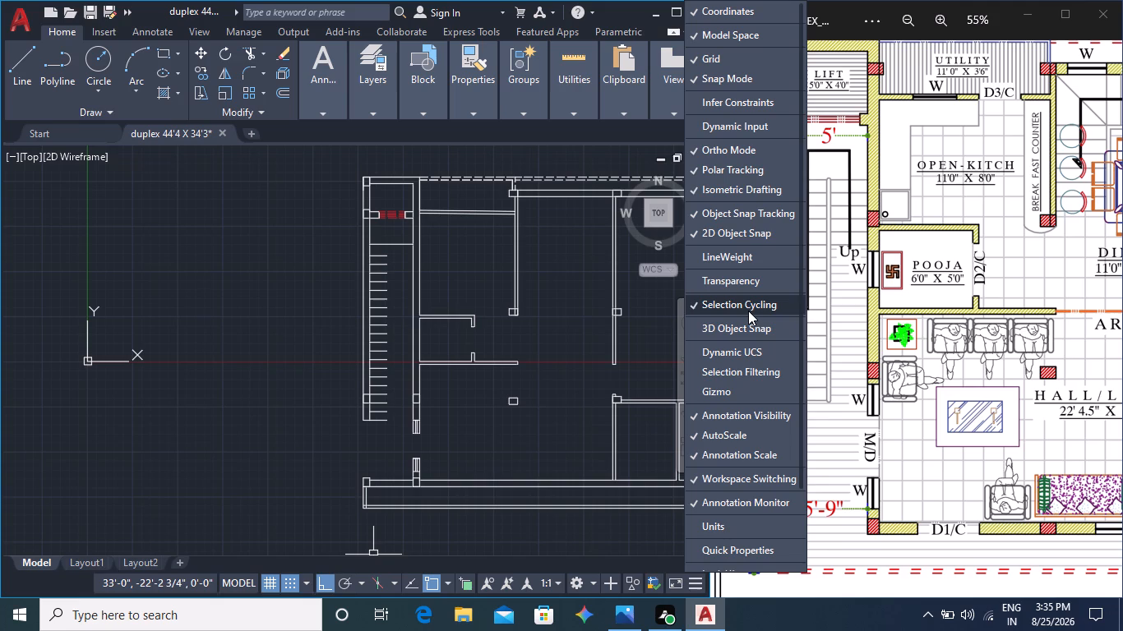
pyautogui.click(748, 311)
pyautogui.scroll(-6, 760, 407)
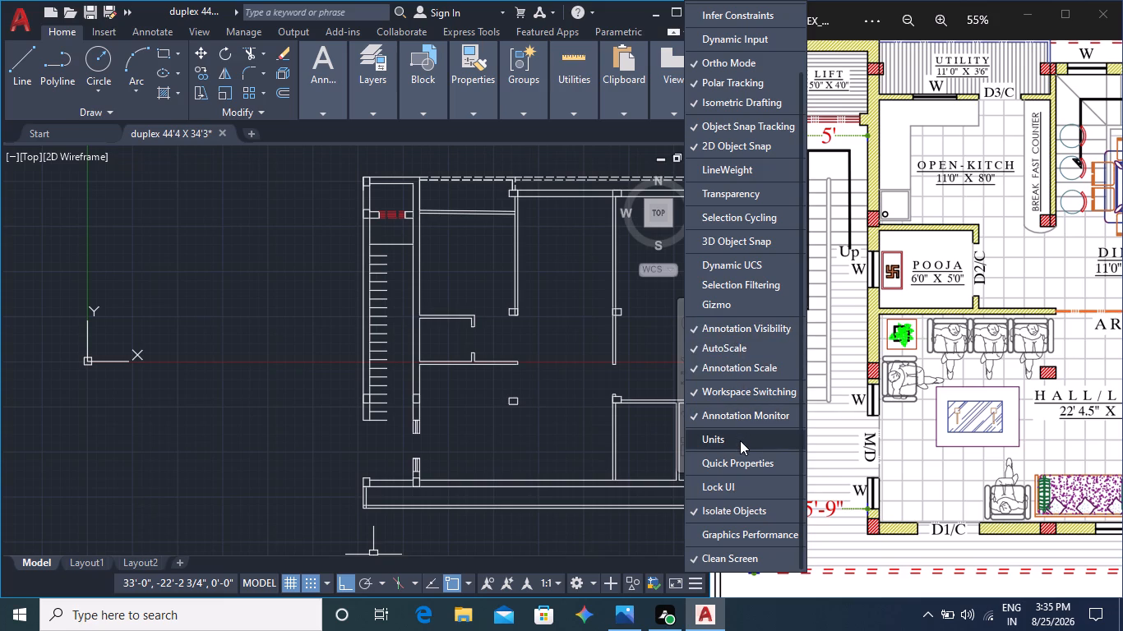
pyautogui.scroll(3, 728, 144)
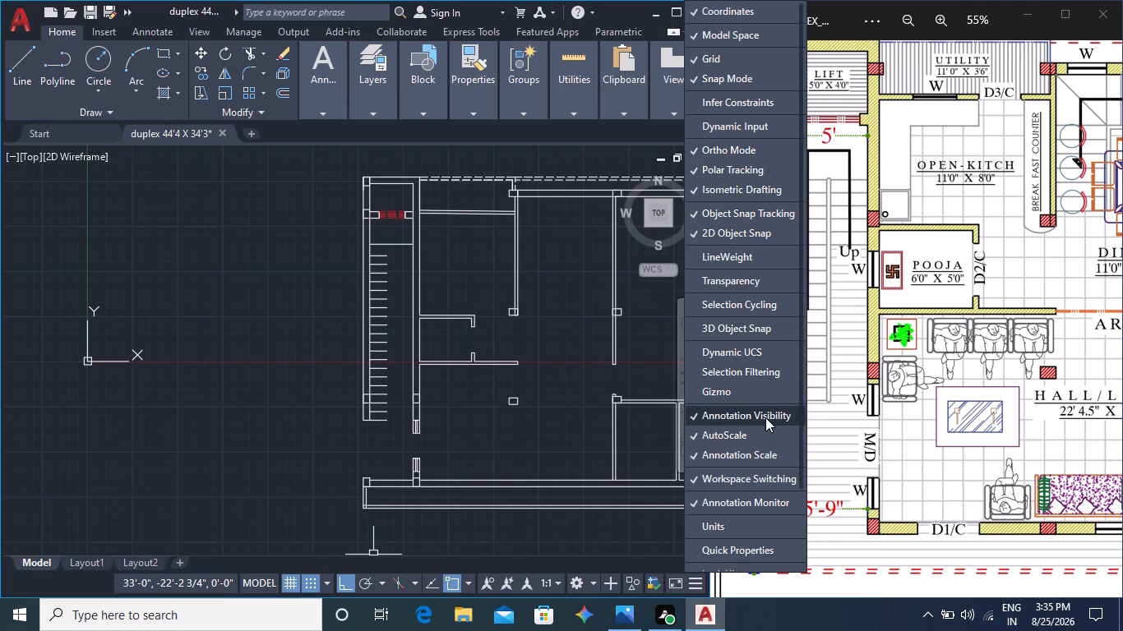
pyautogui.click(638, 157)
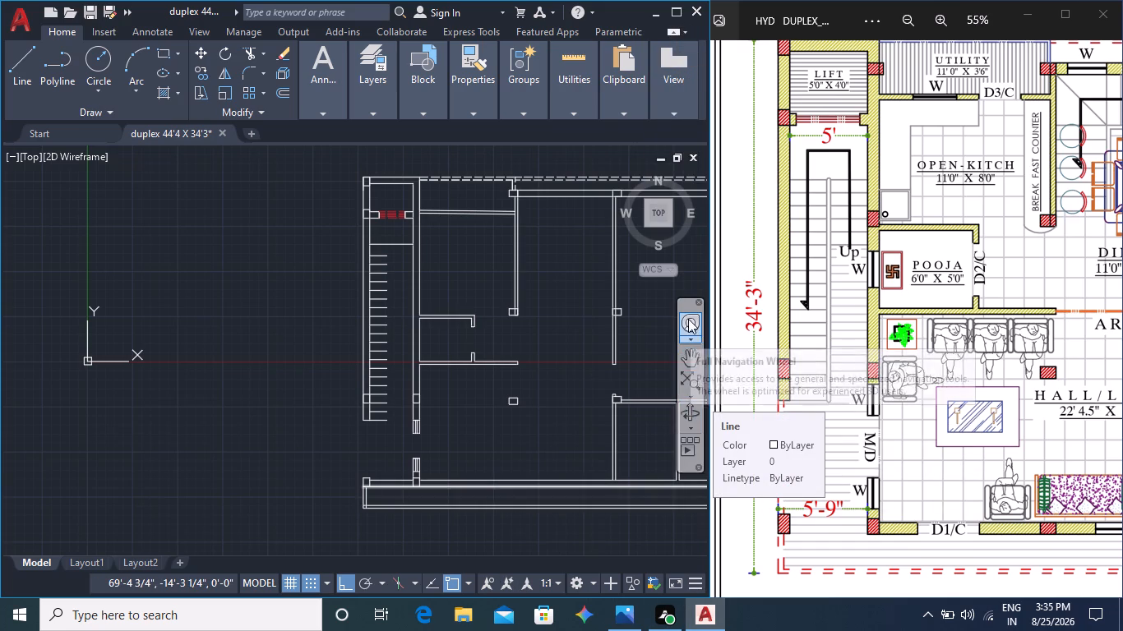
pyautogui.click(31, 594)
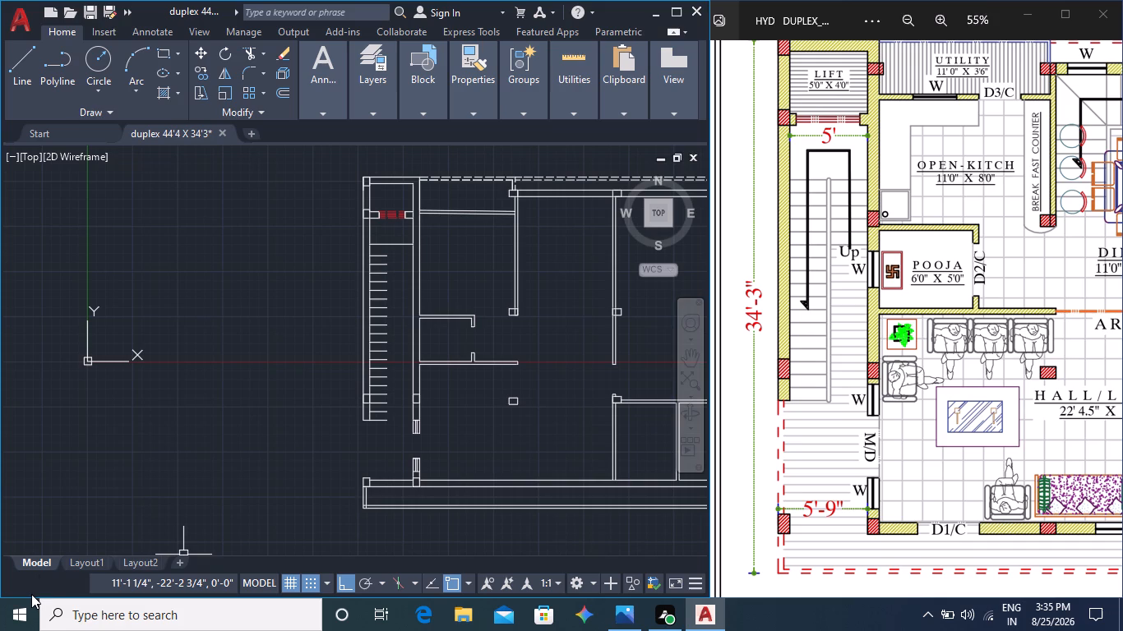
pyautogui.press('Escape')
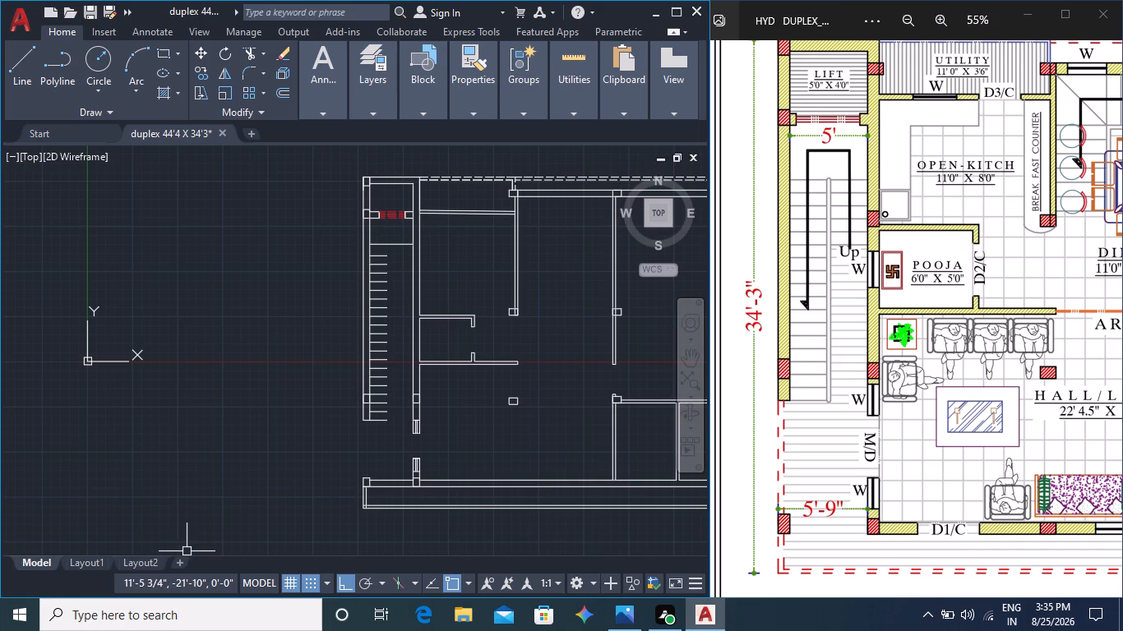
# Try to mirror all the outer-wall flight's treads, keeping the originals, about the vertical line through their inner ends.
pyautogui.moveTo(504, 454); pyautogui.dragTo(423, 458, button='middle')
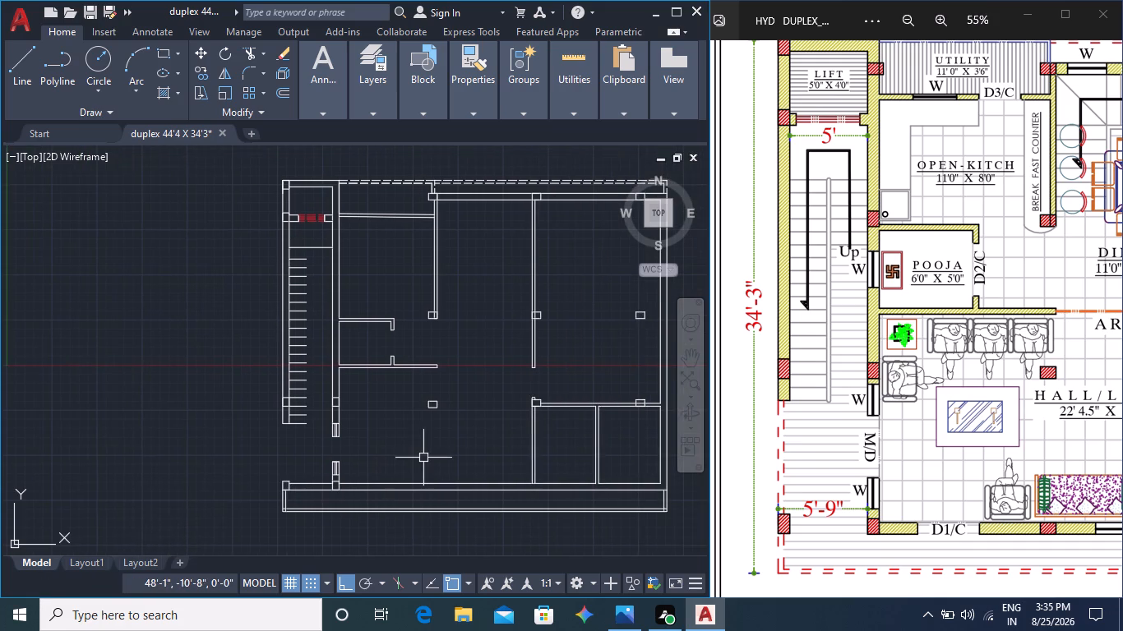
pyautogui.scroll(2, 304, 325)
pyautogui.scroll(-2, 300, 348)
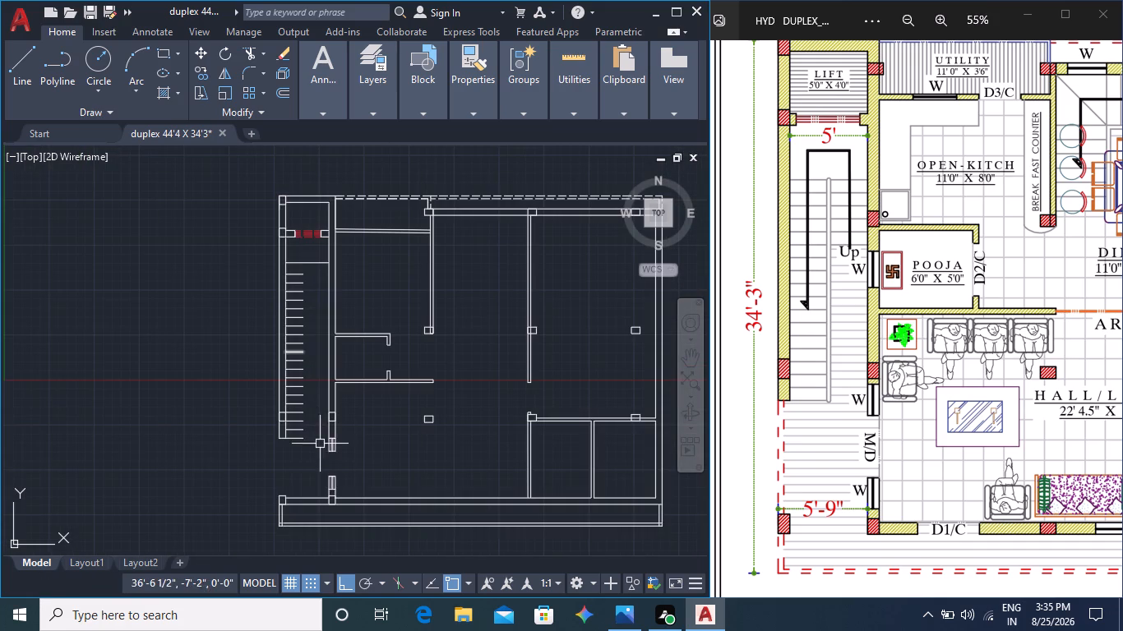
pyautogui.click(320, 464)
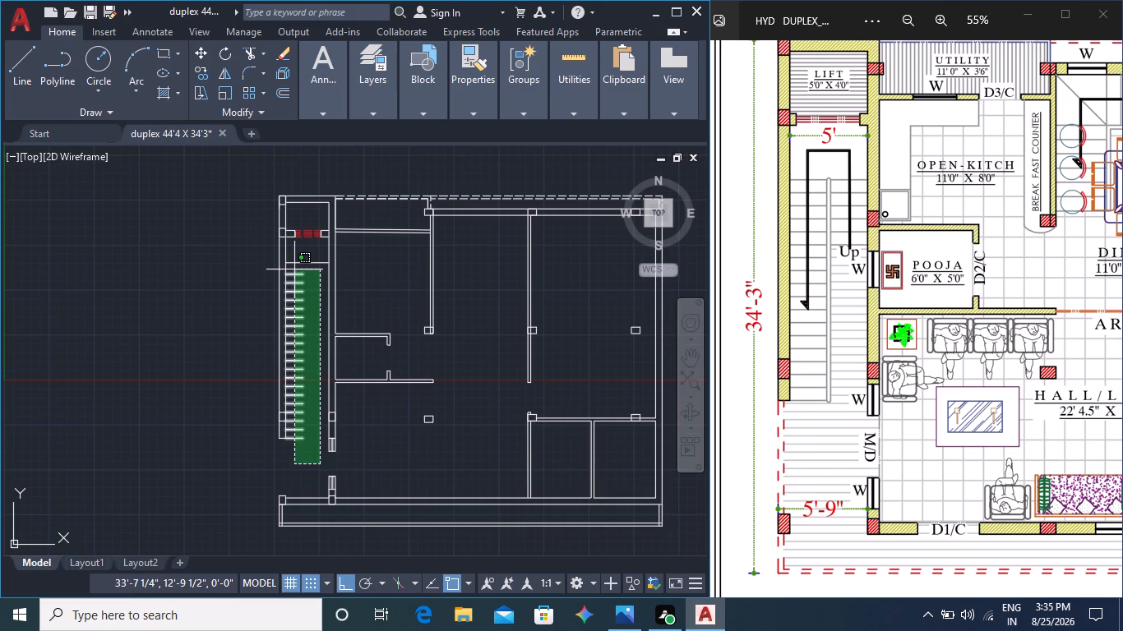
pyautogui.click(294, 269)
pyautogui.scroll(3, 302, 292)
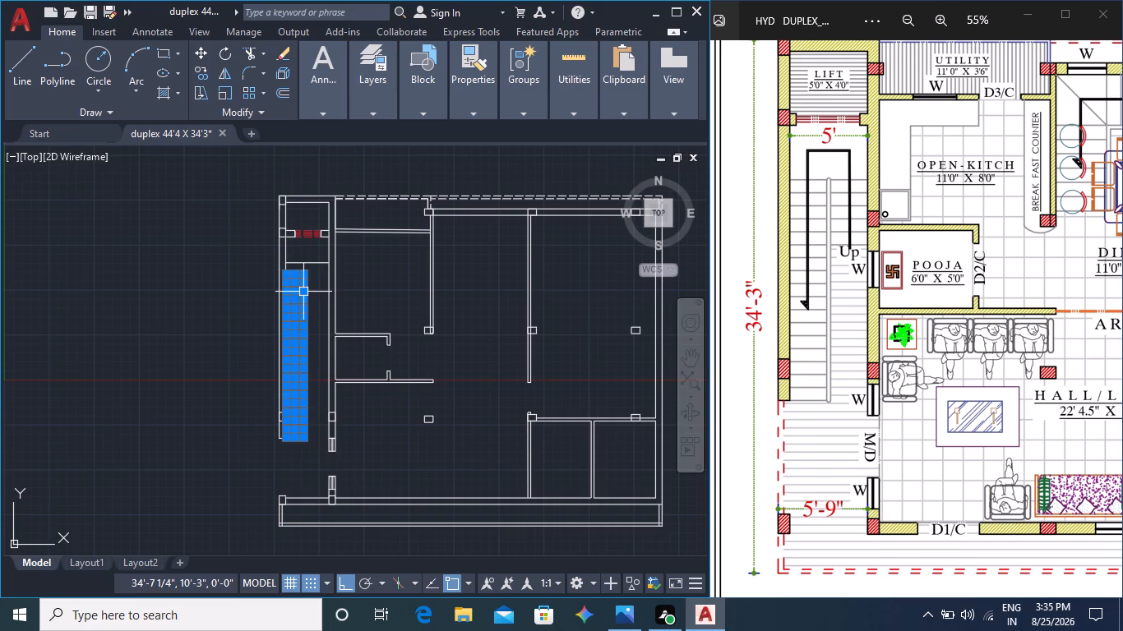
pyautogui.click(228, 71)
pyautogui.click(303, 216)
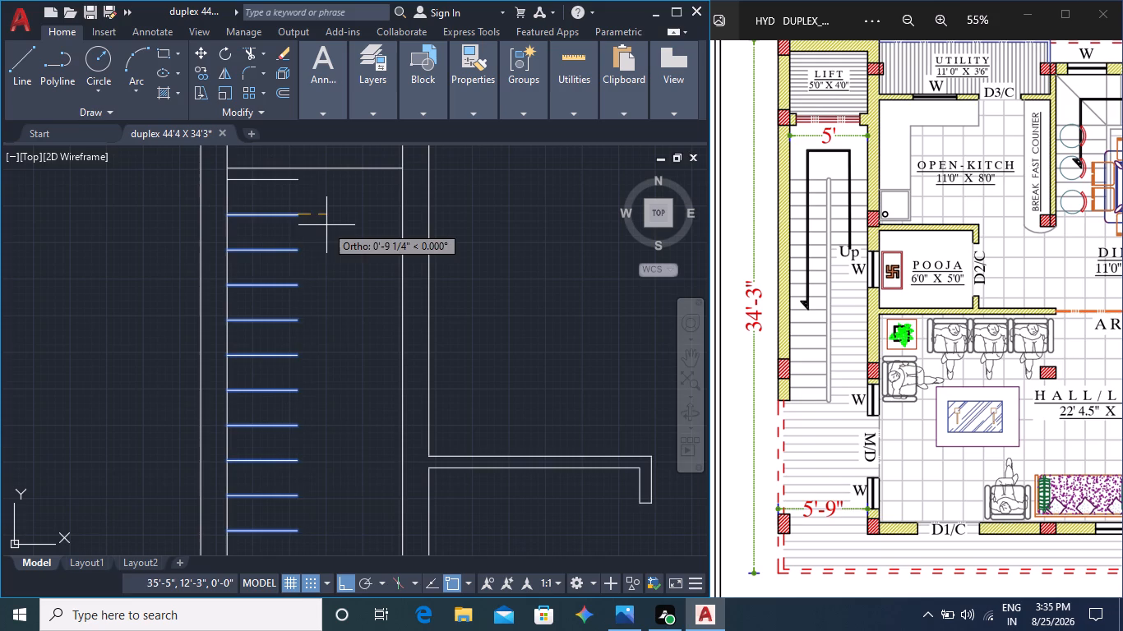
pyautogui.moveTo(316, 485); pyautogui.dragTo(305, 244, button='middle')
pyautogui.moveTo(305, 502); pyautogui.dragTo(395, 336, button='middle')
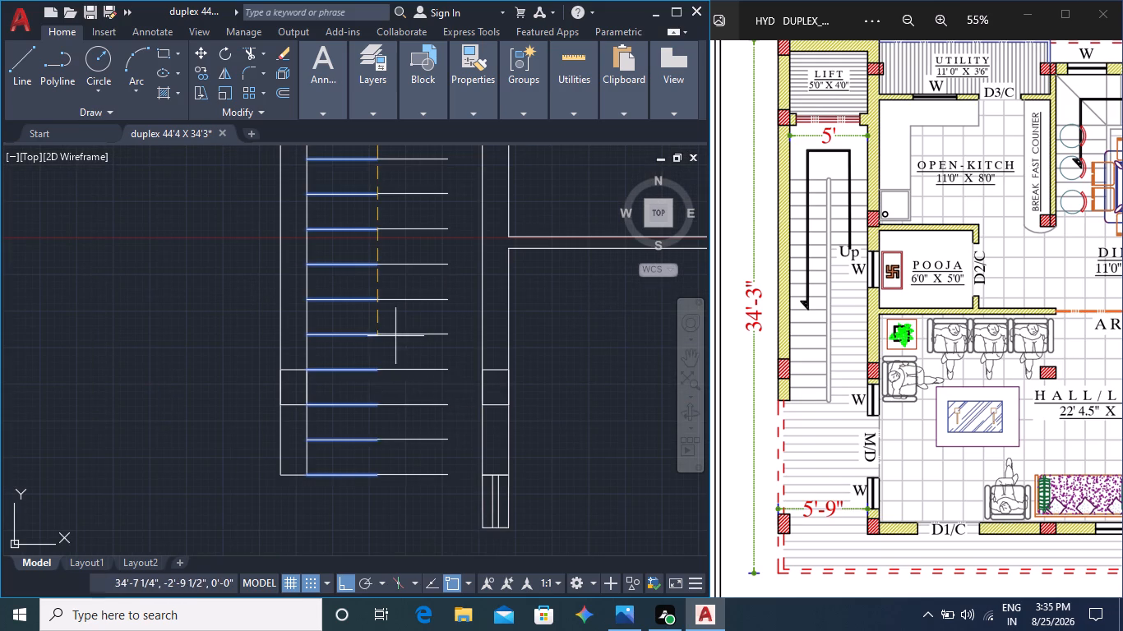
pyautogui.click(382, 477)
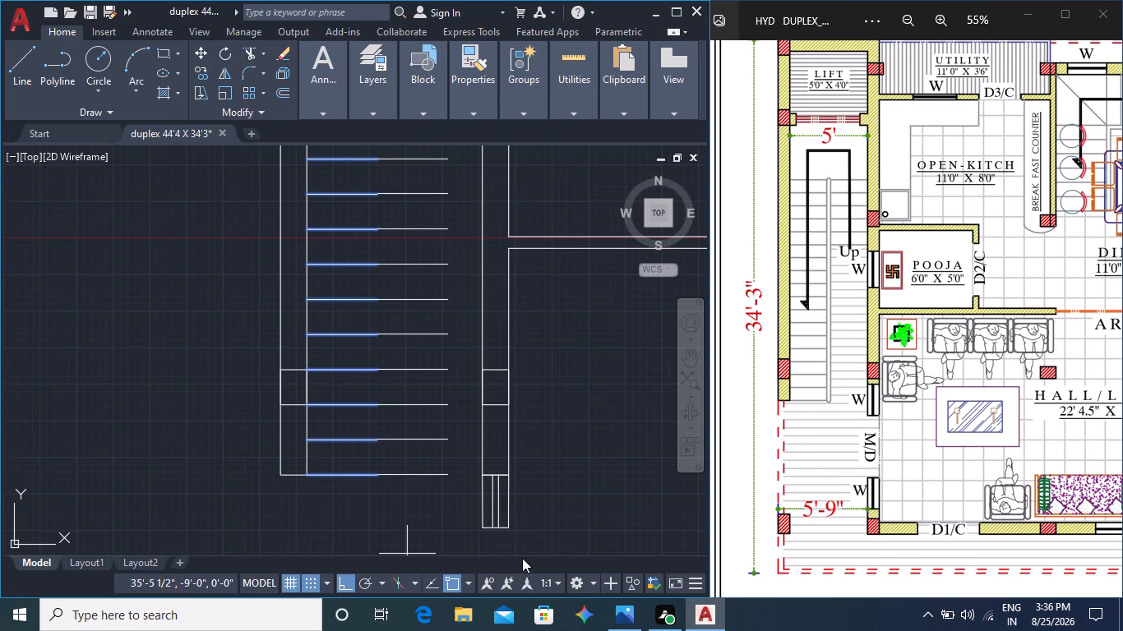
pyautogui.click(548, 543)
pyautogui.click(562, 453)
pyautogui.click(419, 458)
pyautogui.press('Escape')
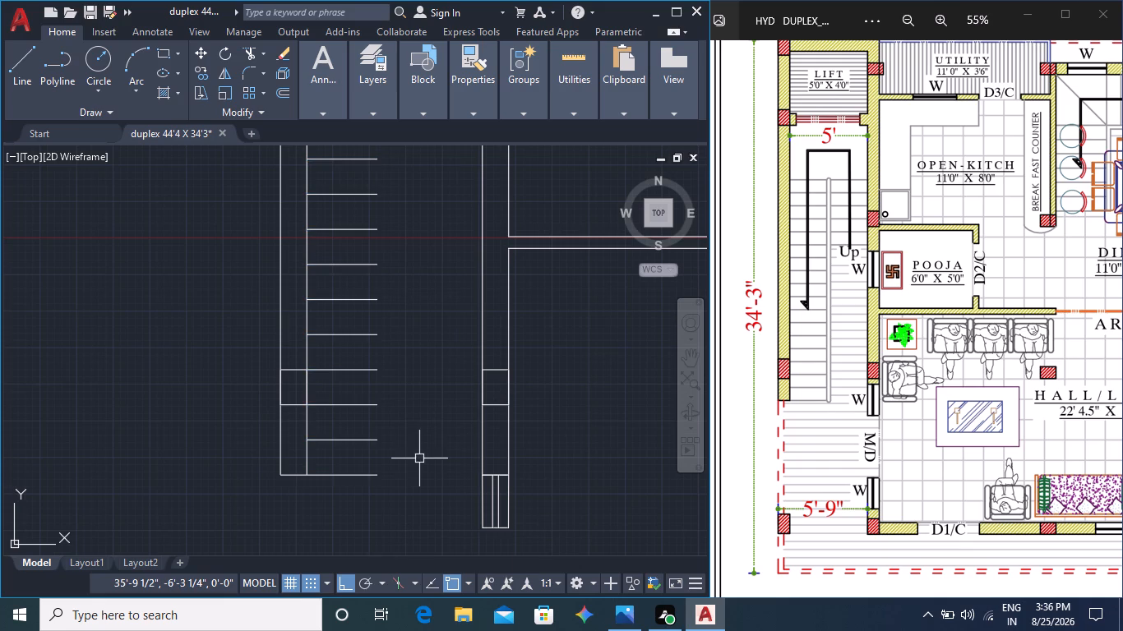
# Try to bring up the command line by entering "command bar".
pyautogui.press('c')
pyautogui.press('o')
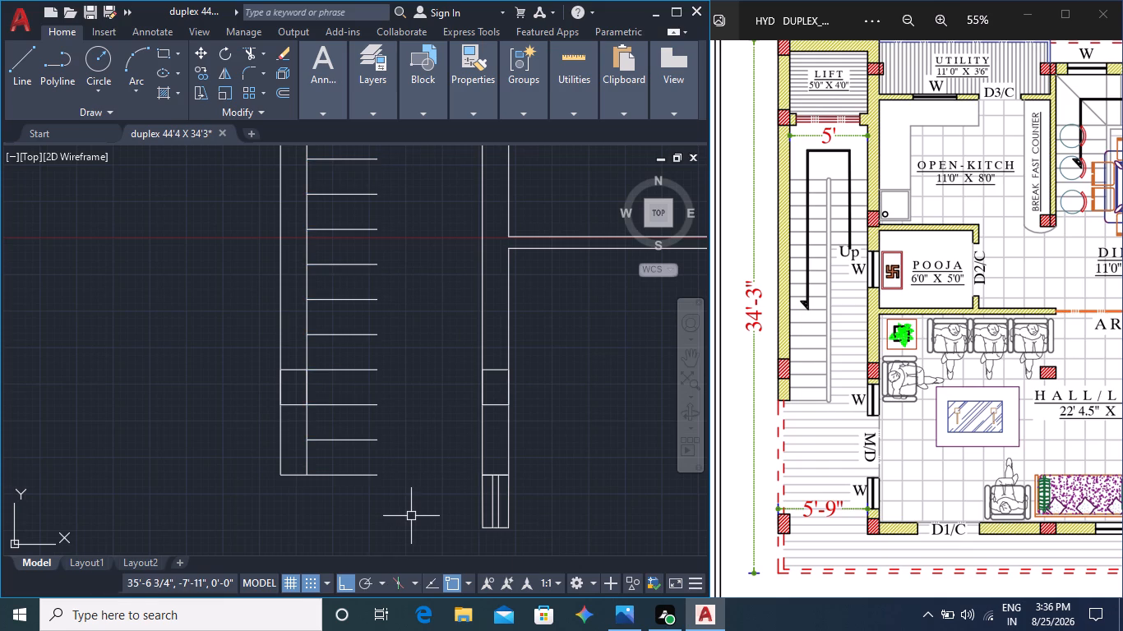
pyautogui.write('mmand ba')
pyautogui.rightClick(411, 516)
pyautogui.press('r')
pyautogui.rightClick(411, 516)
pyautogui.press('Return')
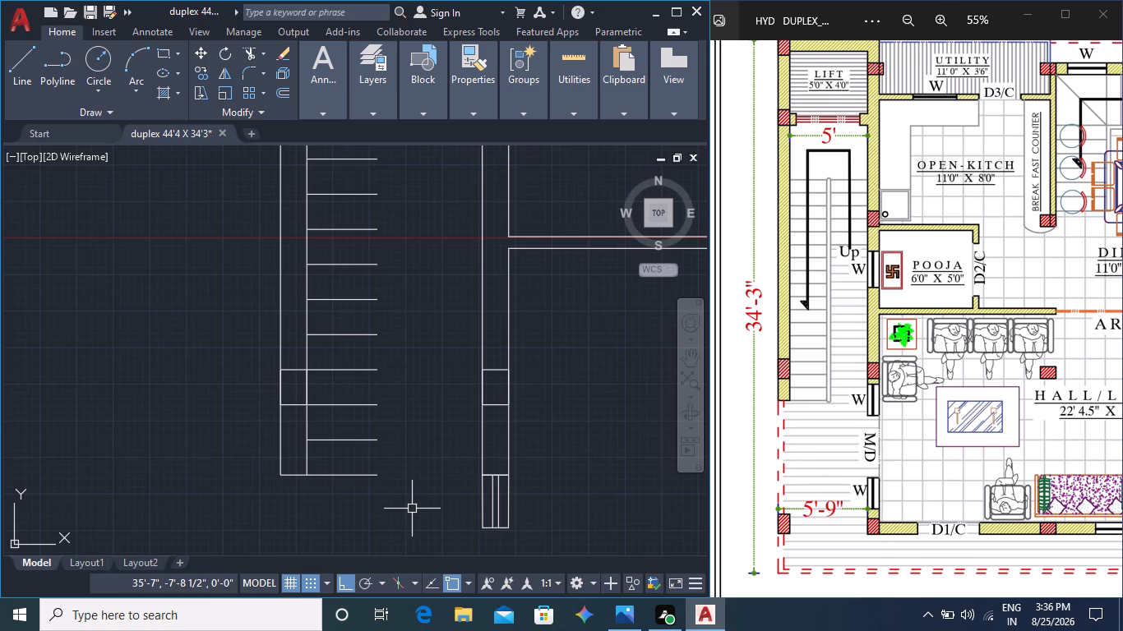
# Widen the AutoCAD window so that it extends over the left edge of the reference image viewer.
pyautogui.scroll(-1, 412, 509)
pyautogui.moveTo(413, 478); pyautogui.dragTo(401, 539, button='middle')
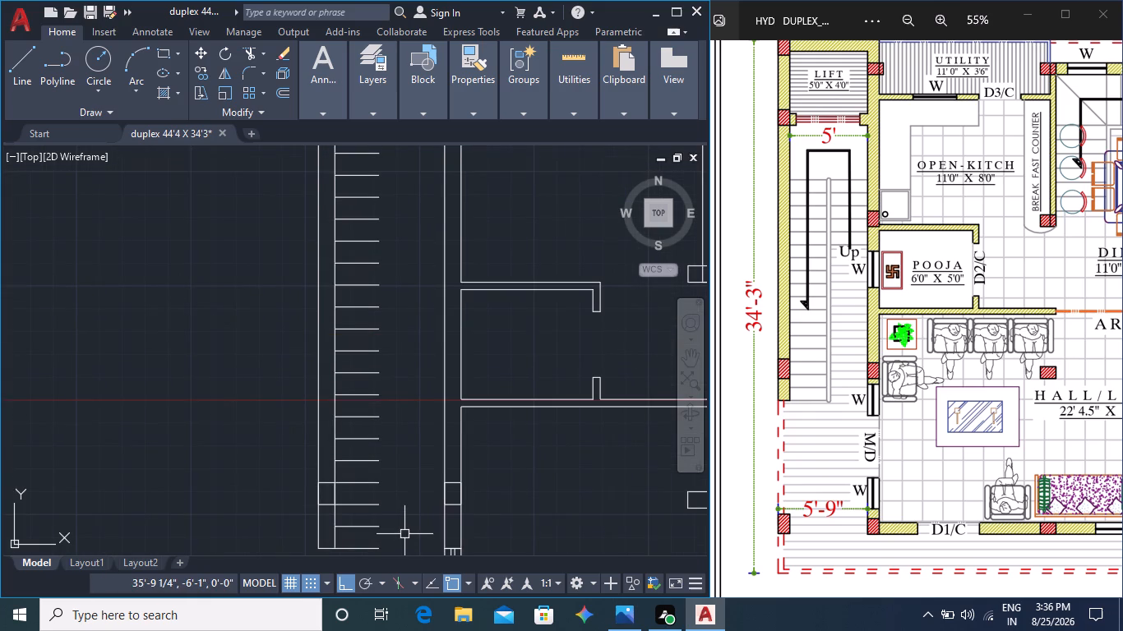
pyautogui.click(875, 362)
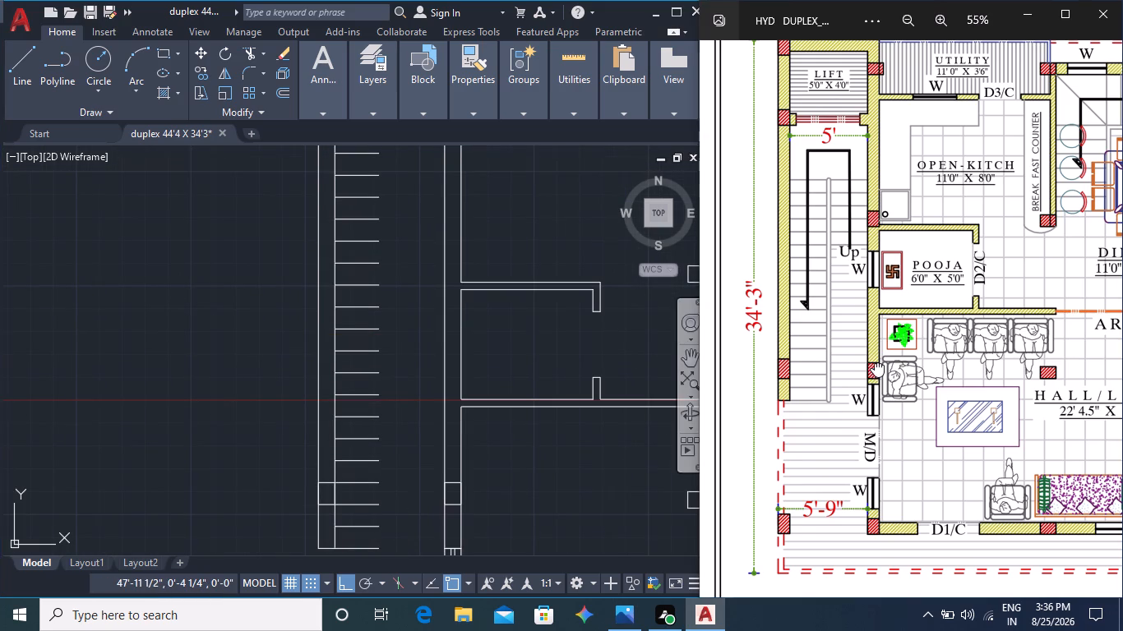
pyautogui.click(654, 518)
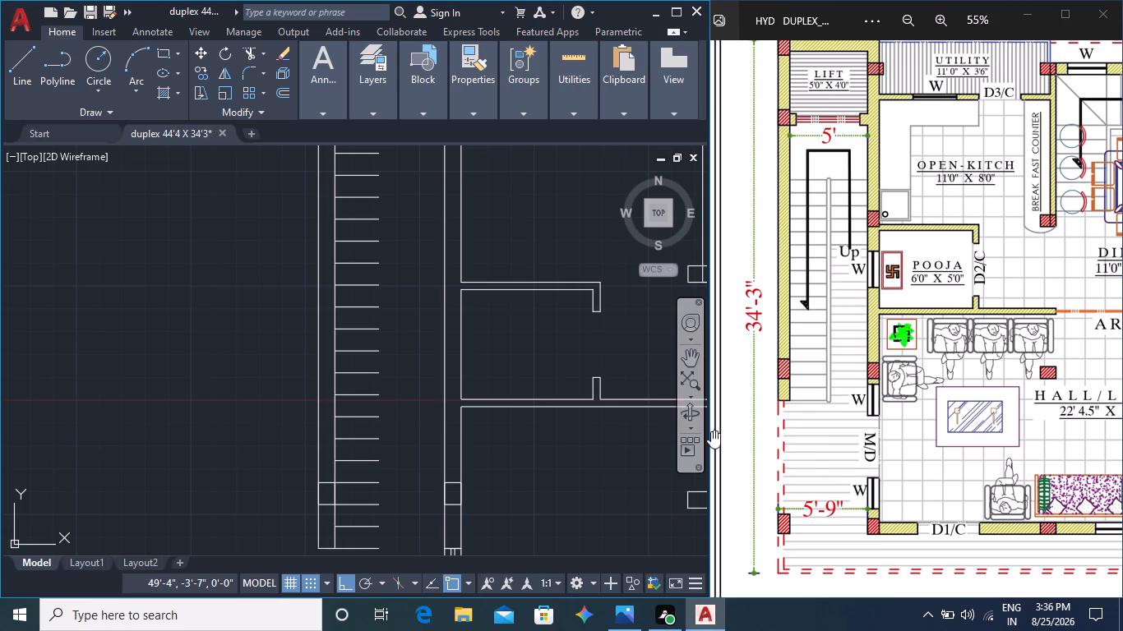
pyautogui.moveTo(706, 427); pyautogui.dragTo(784, 394)
pyautogui.moveTo(784, 394); pyautogui.dragTo(832, 387)
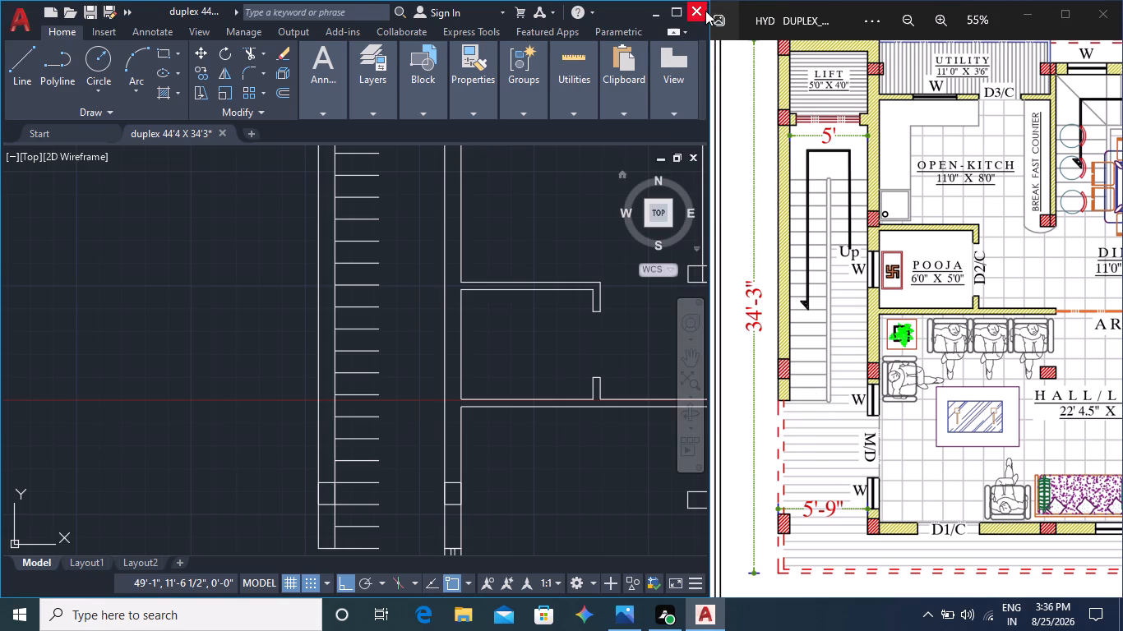
pyautogui.moveTo(709, 13); pyautogui.dragTo(783, 5)
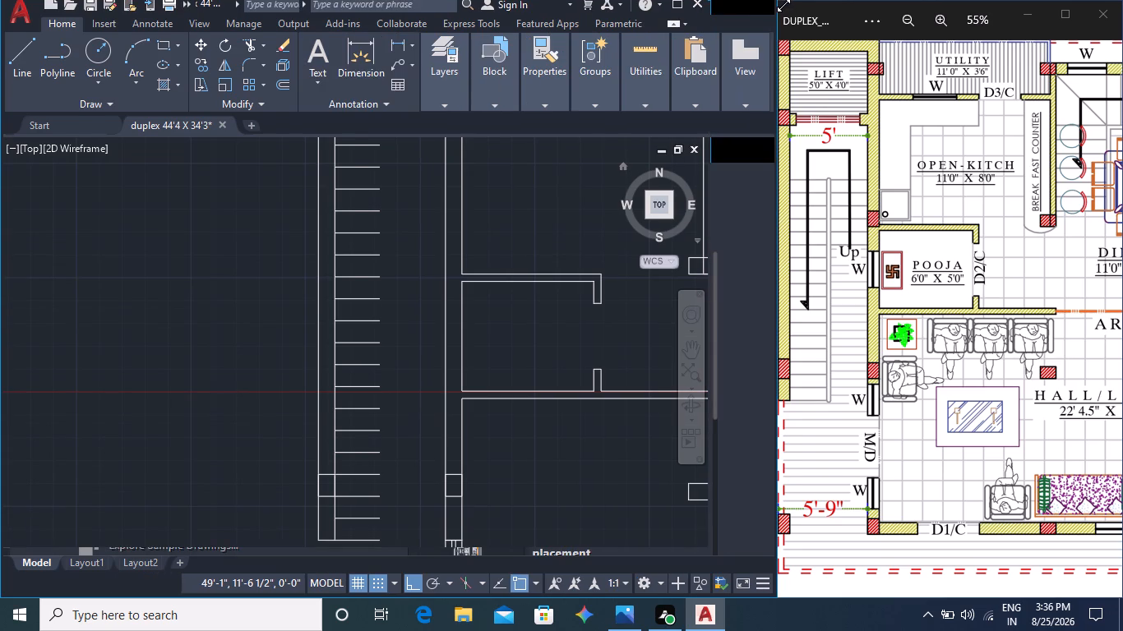
pyautogui.moveTo(783, 5); pyautogui.dragTo(776, 8)
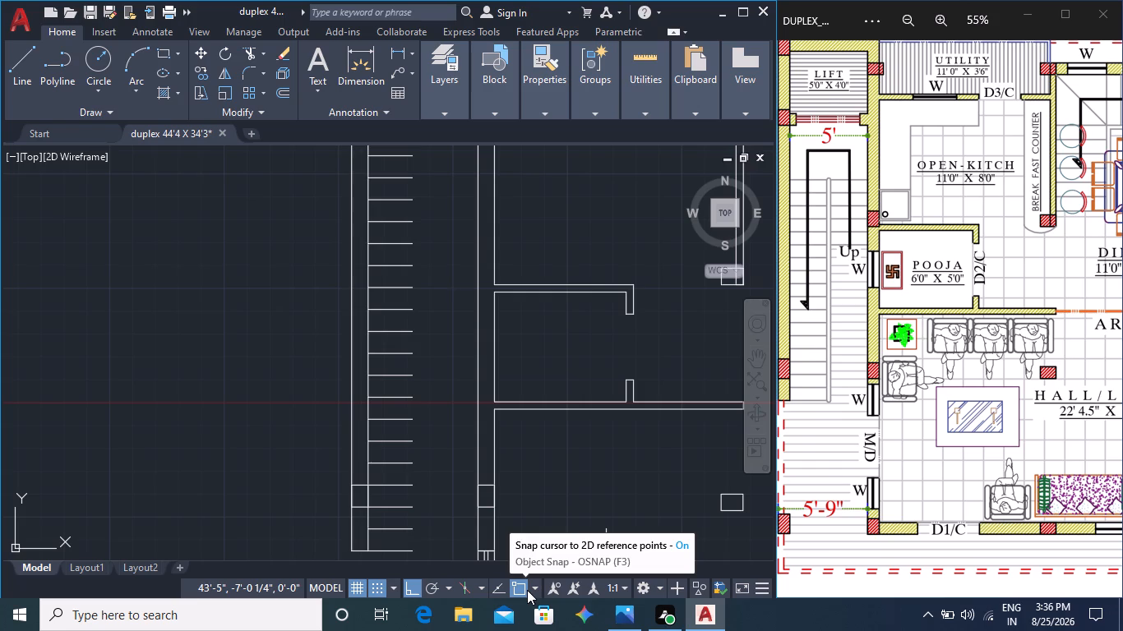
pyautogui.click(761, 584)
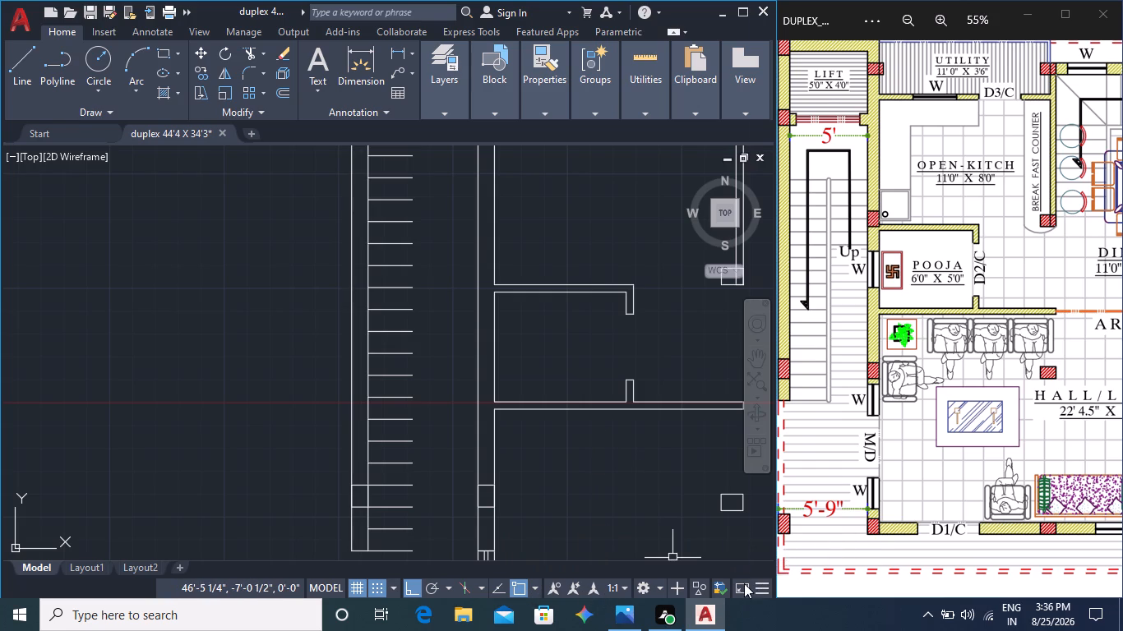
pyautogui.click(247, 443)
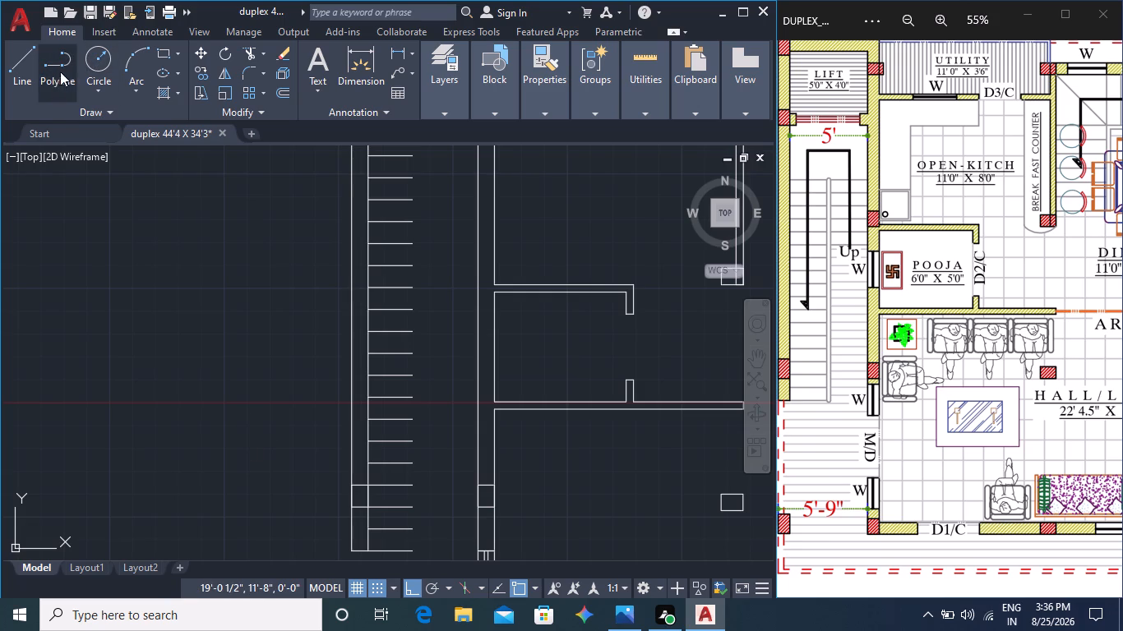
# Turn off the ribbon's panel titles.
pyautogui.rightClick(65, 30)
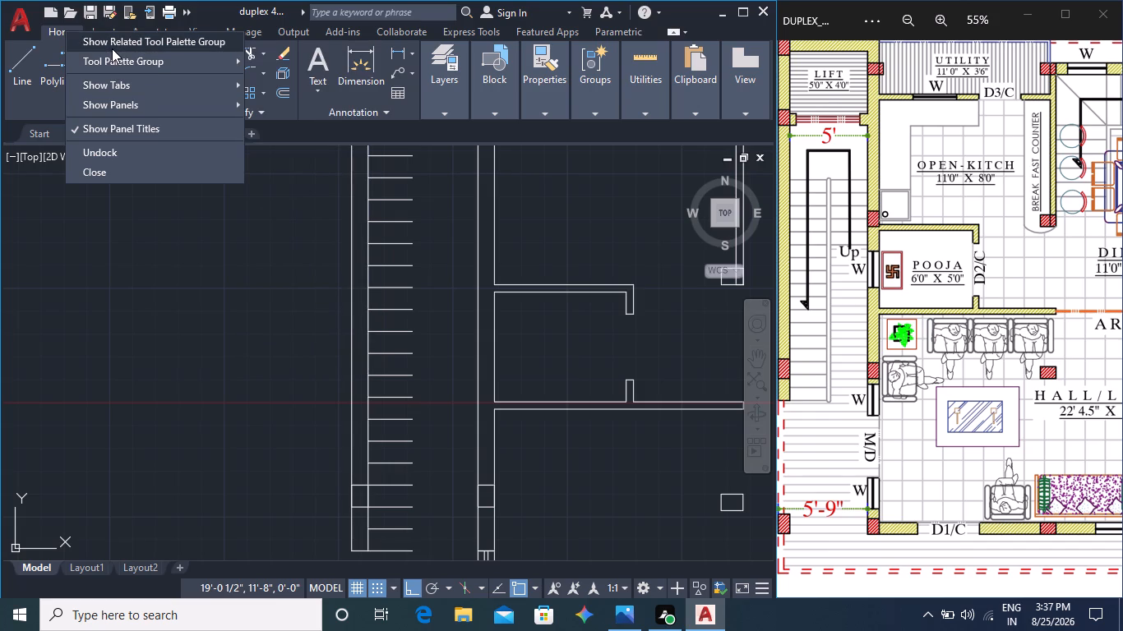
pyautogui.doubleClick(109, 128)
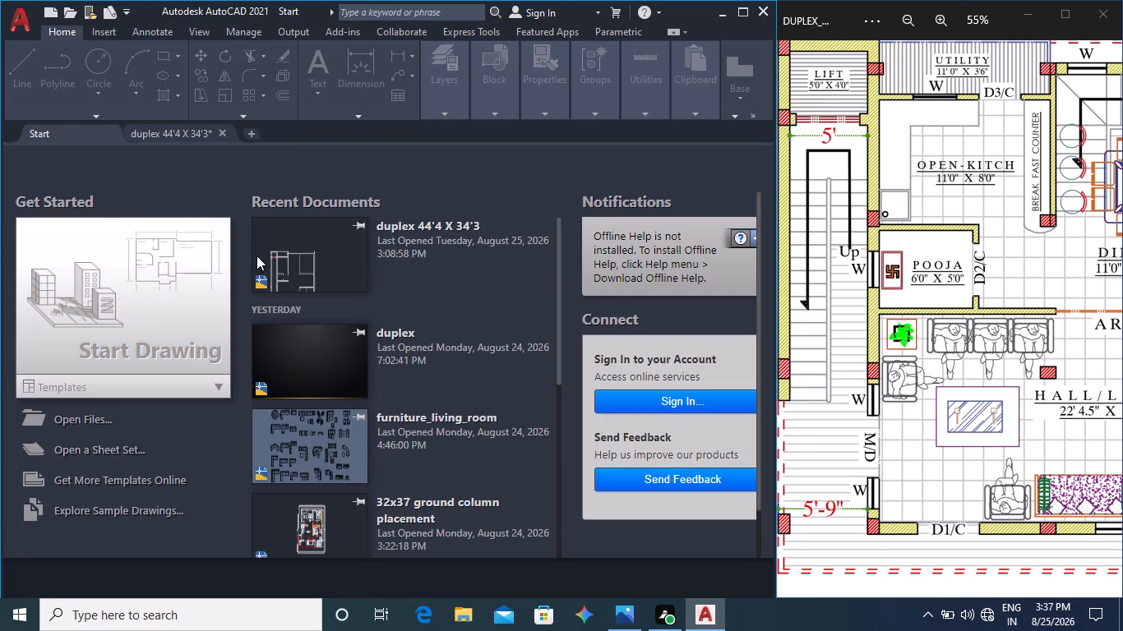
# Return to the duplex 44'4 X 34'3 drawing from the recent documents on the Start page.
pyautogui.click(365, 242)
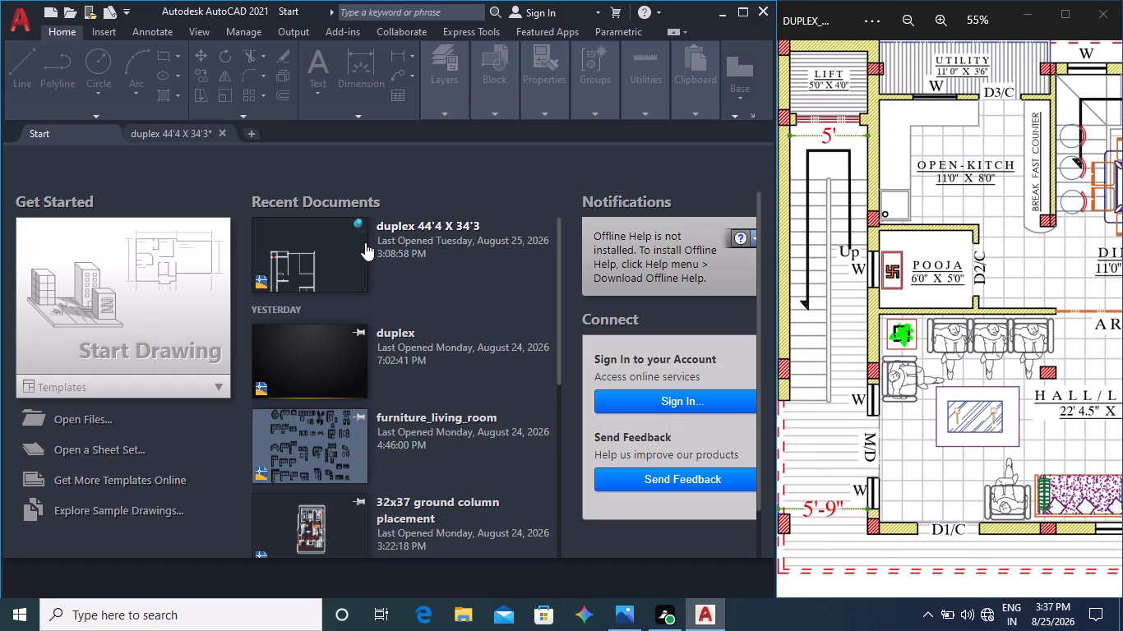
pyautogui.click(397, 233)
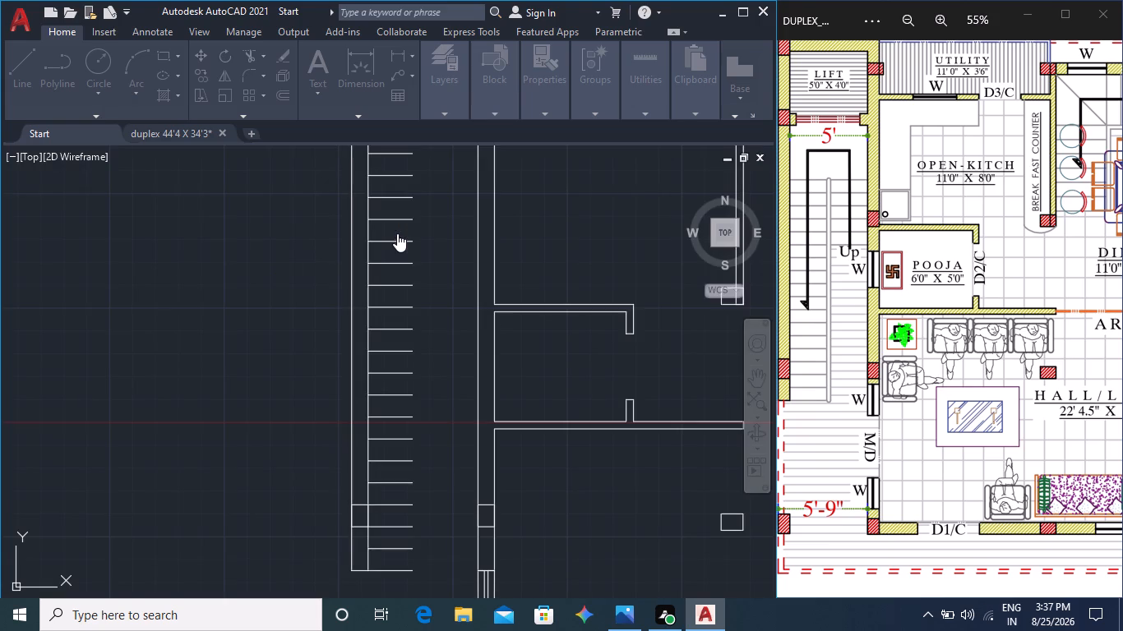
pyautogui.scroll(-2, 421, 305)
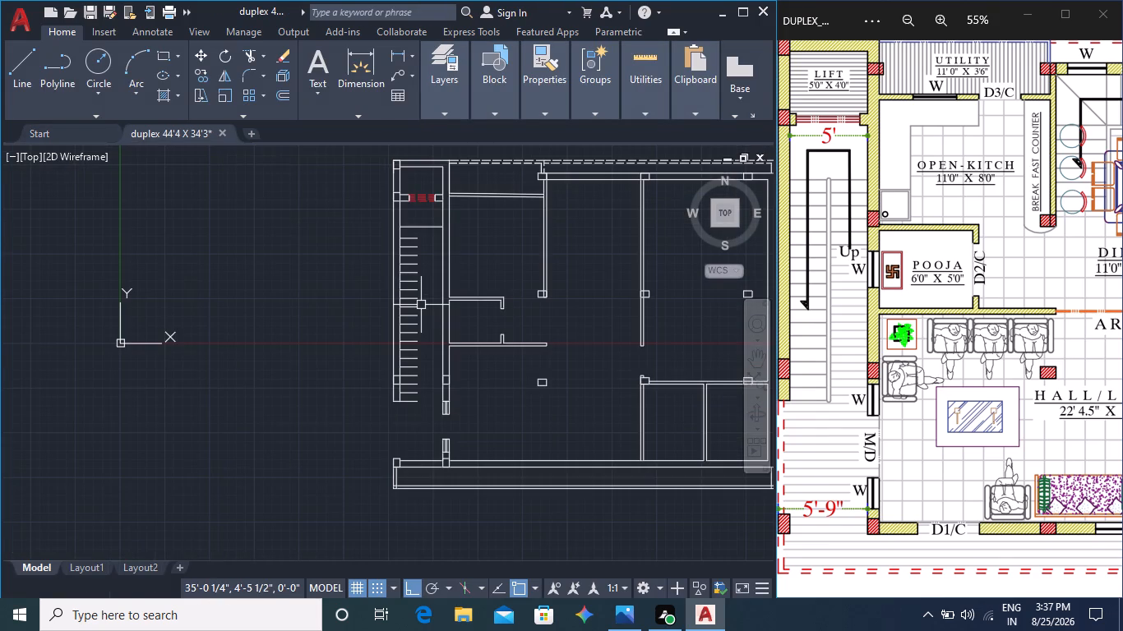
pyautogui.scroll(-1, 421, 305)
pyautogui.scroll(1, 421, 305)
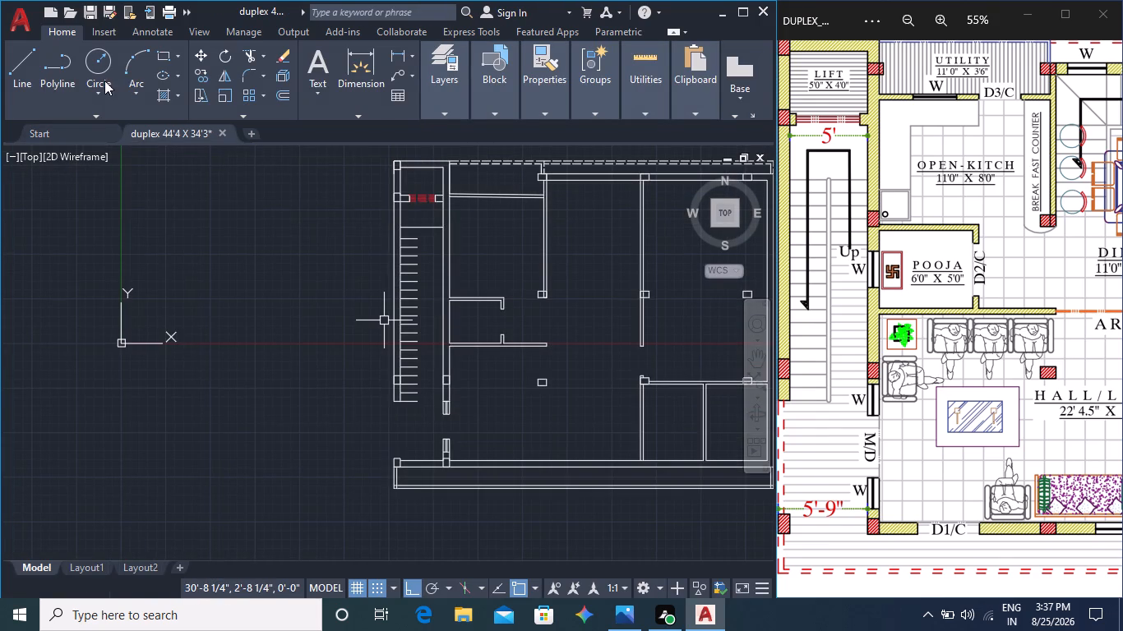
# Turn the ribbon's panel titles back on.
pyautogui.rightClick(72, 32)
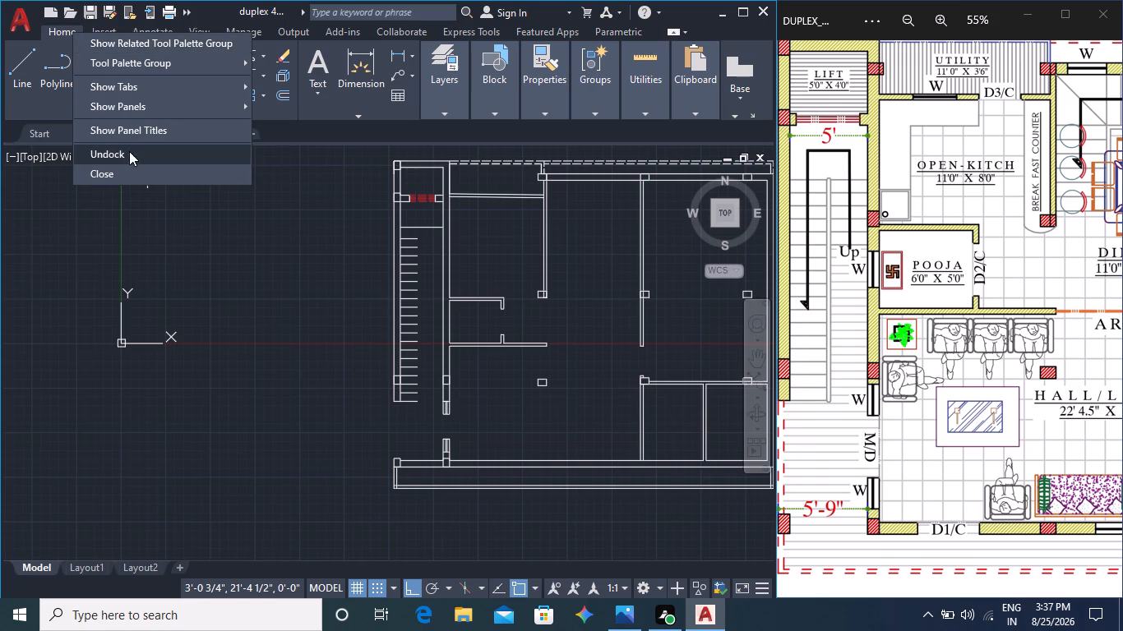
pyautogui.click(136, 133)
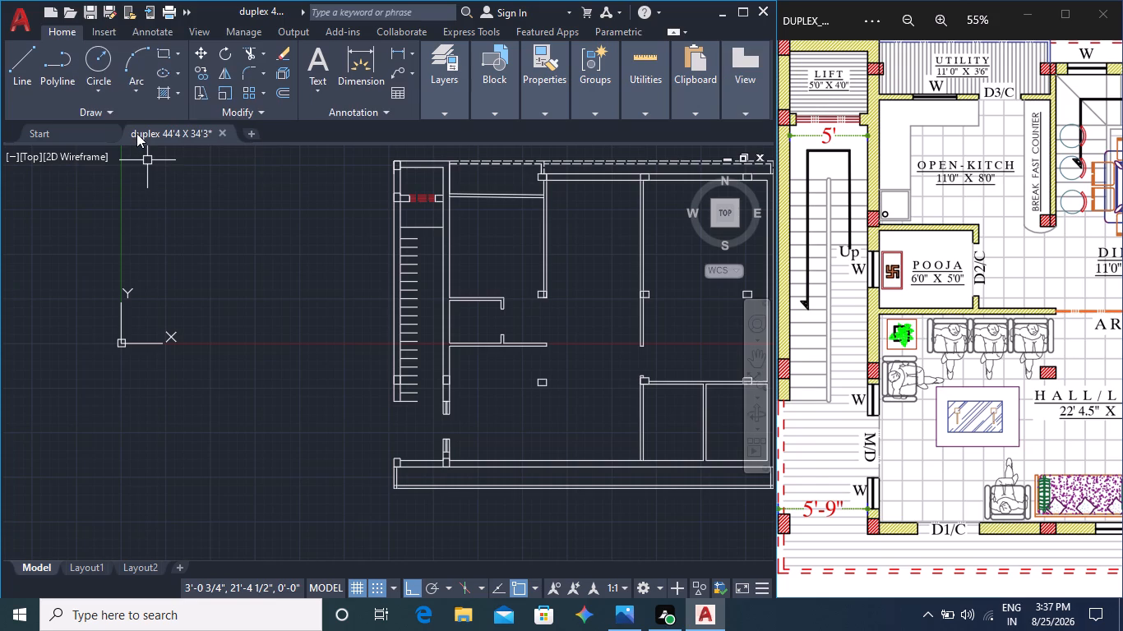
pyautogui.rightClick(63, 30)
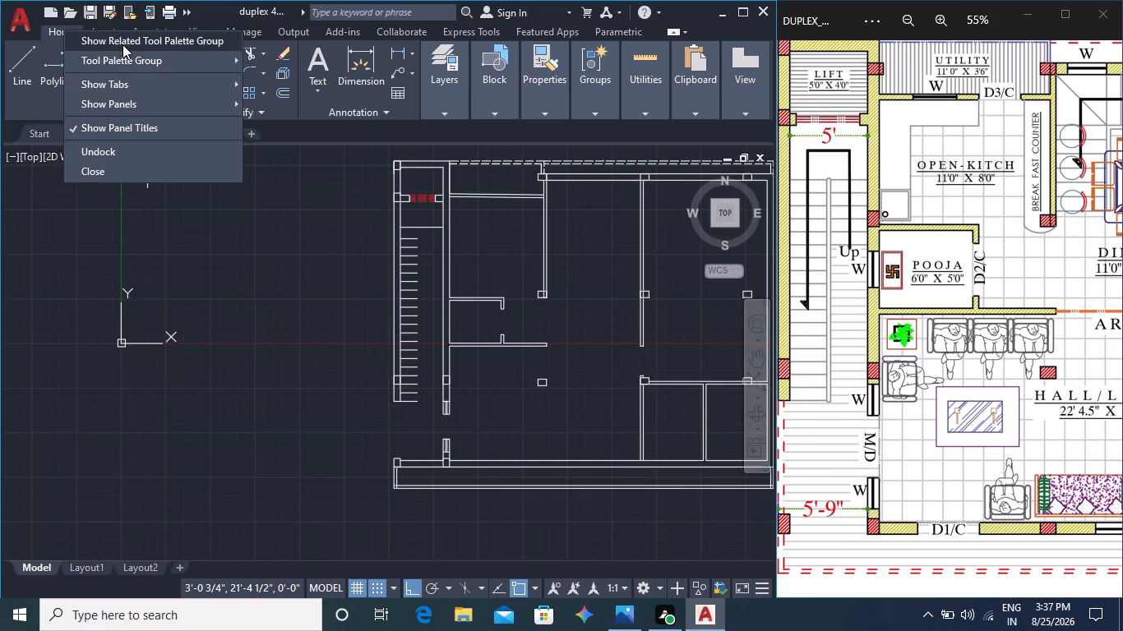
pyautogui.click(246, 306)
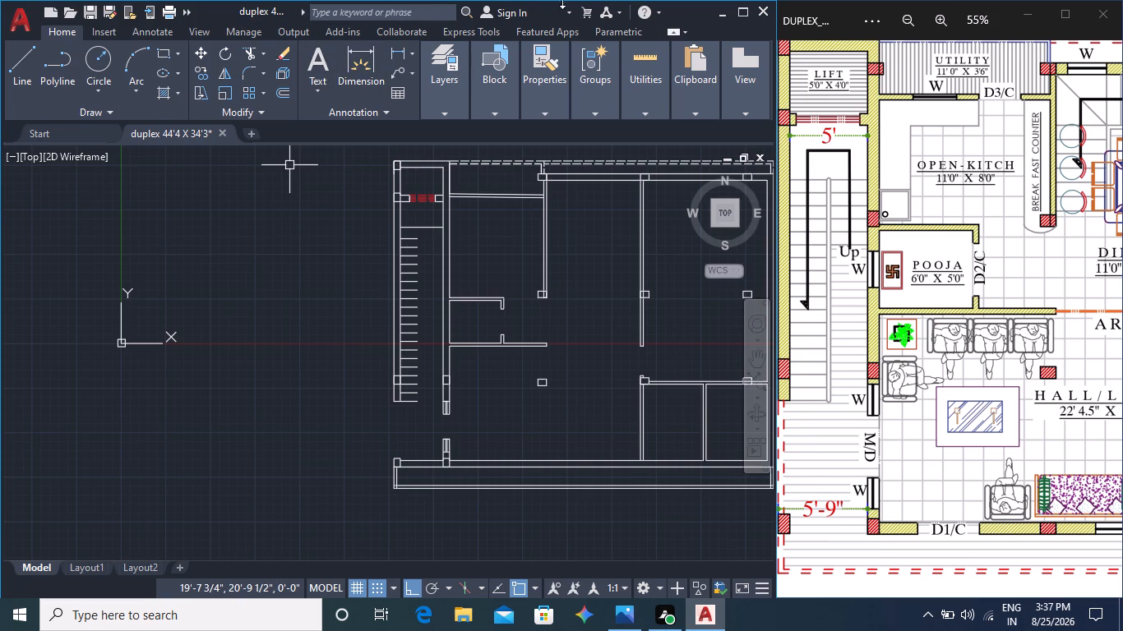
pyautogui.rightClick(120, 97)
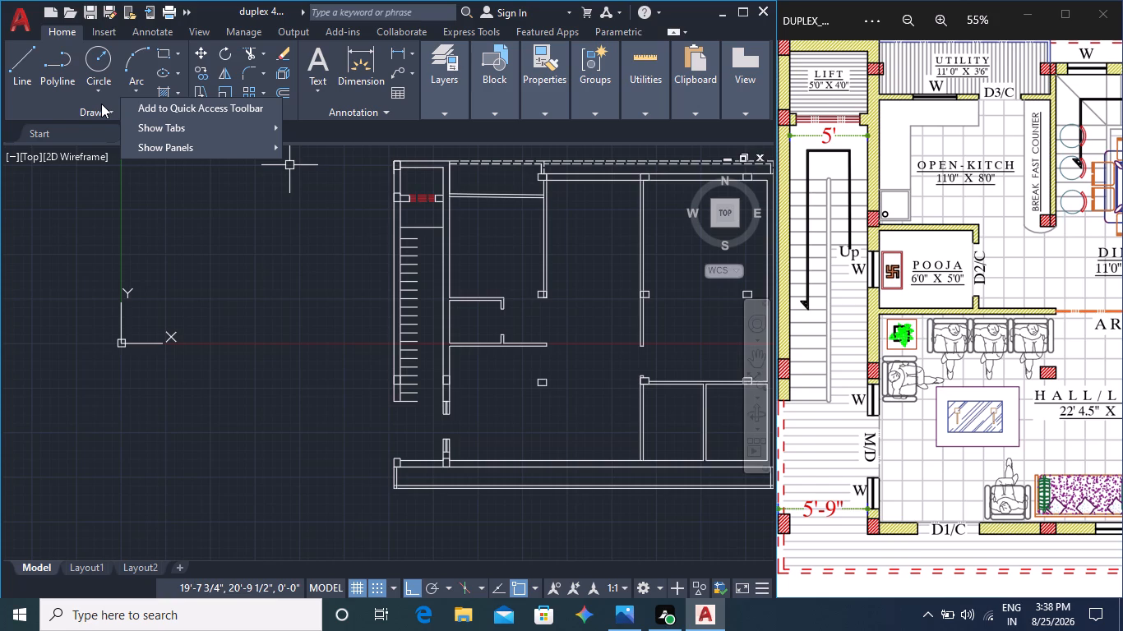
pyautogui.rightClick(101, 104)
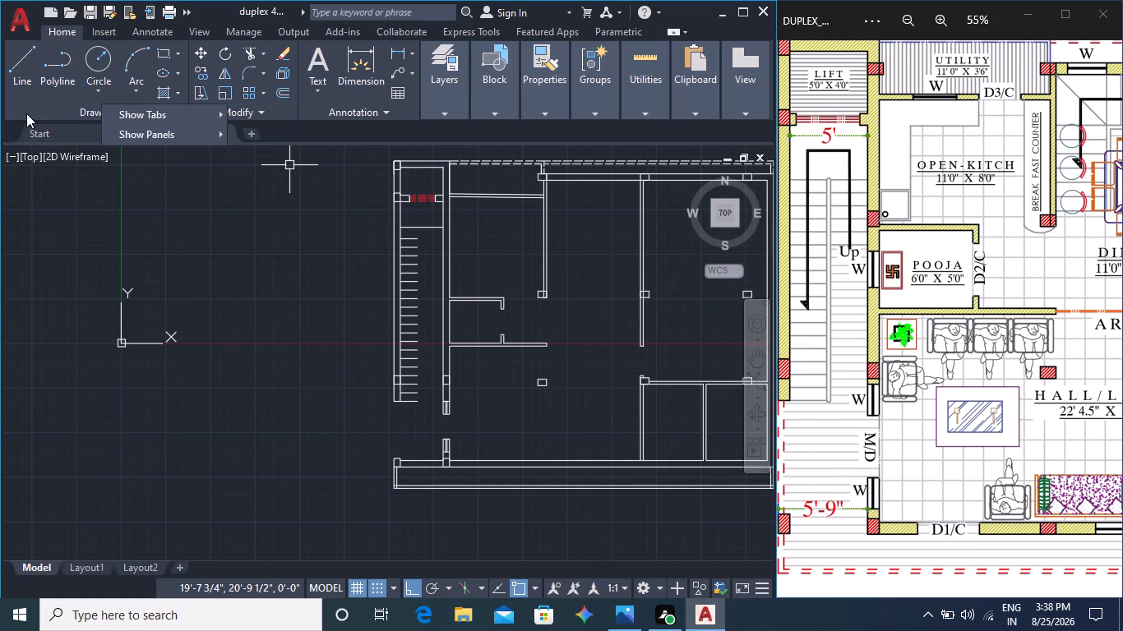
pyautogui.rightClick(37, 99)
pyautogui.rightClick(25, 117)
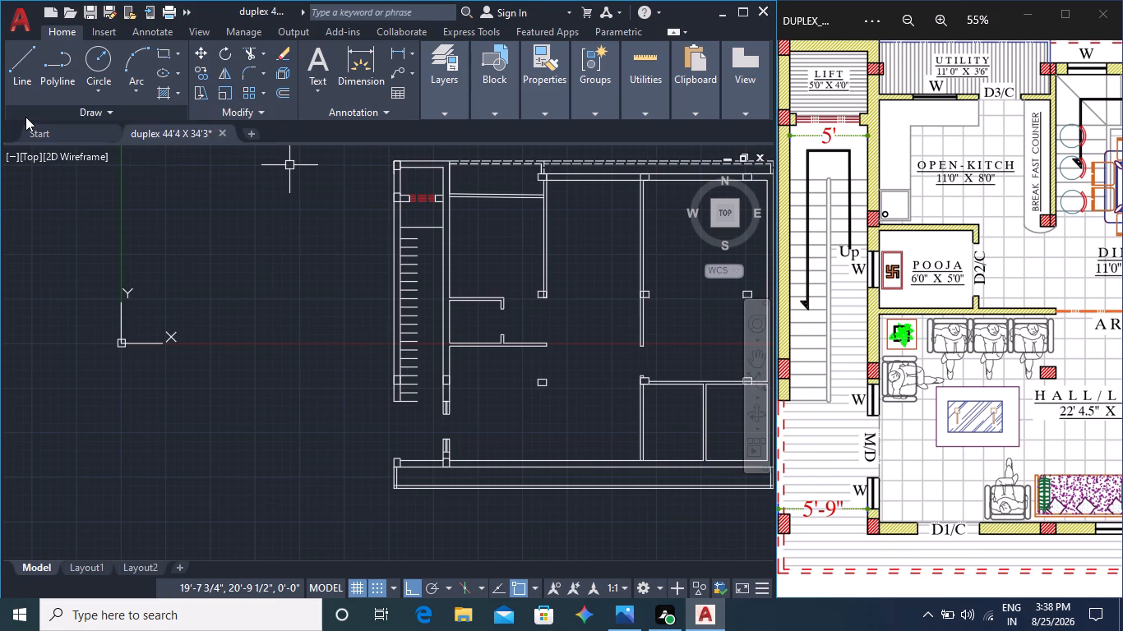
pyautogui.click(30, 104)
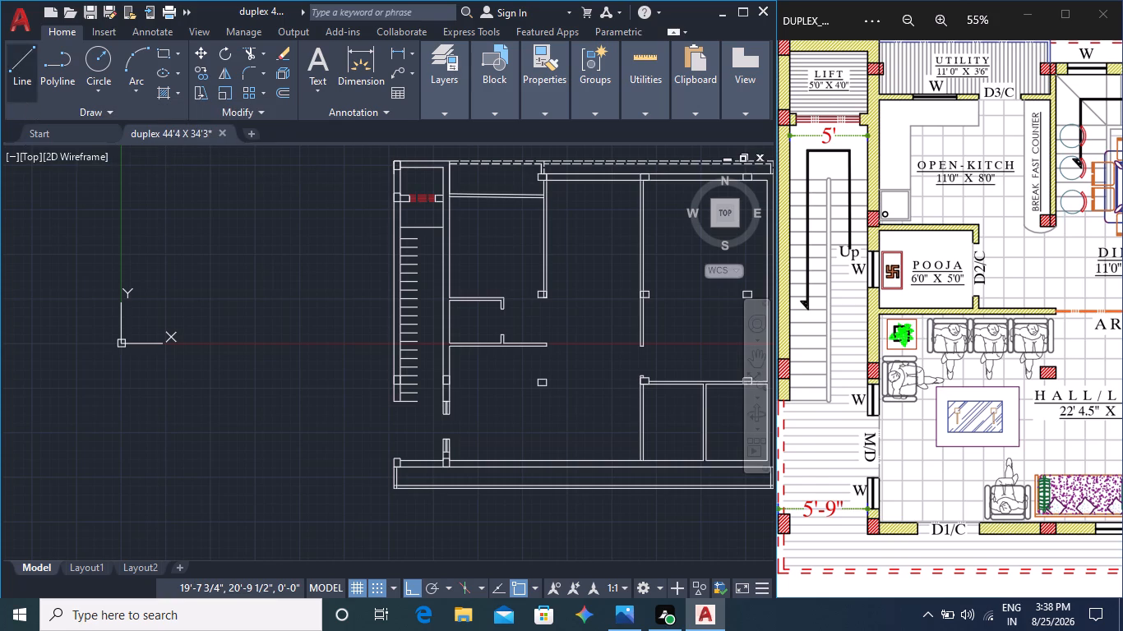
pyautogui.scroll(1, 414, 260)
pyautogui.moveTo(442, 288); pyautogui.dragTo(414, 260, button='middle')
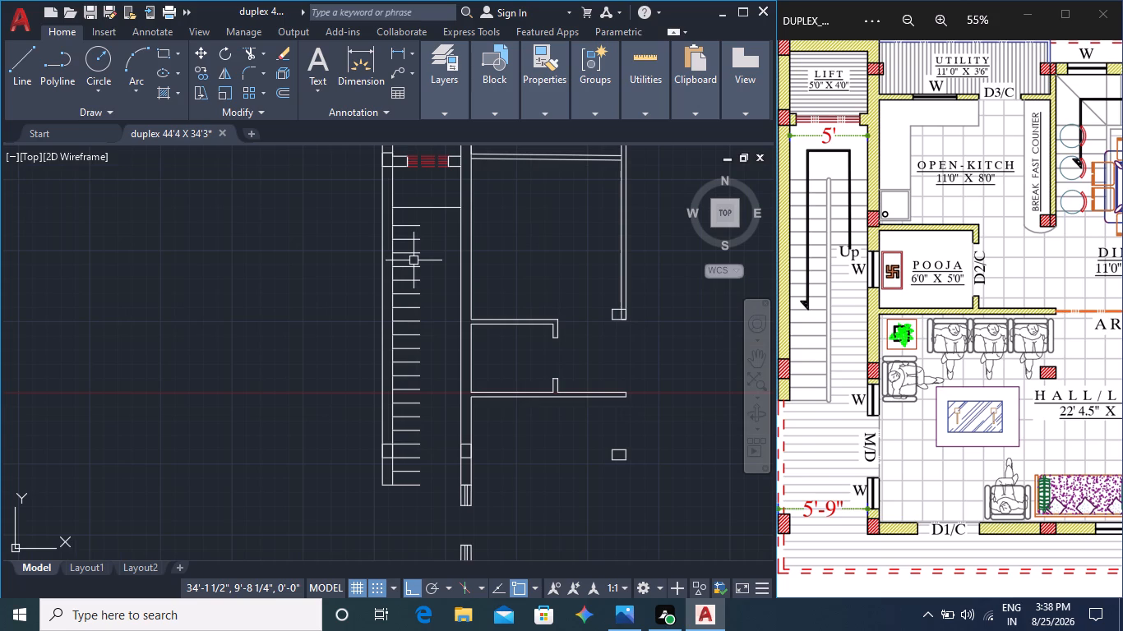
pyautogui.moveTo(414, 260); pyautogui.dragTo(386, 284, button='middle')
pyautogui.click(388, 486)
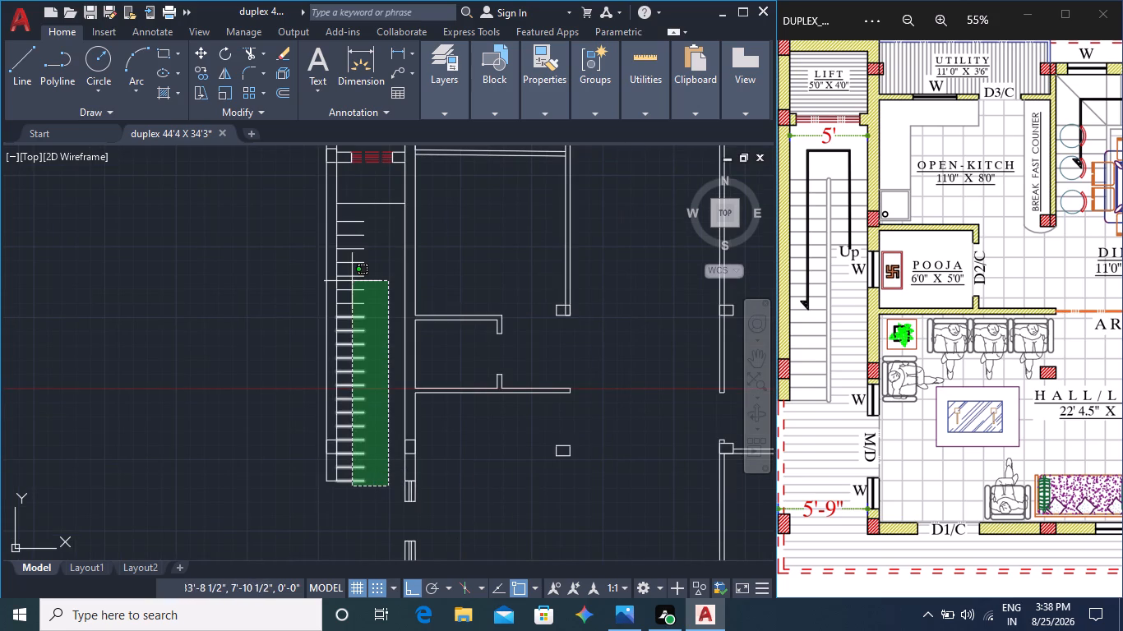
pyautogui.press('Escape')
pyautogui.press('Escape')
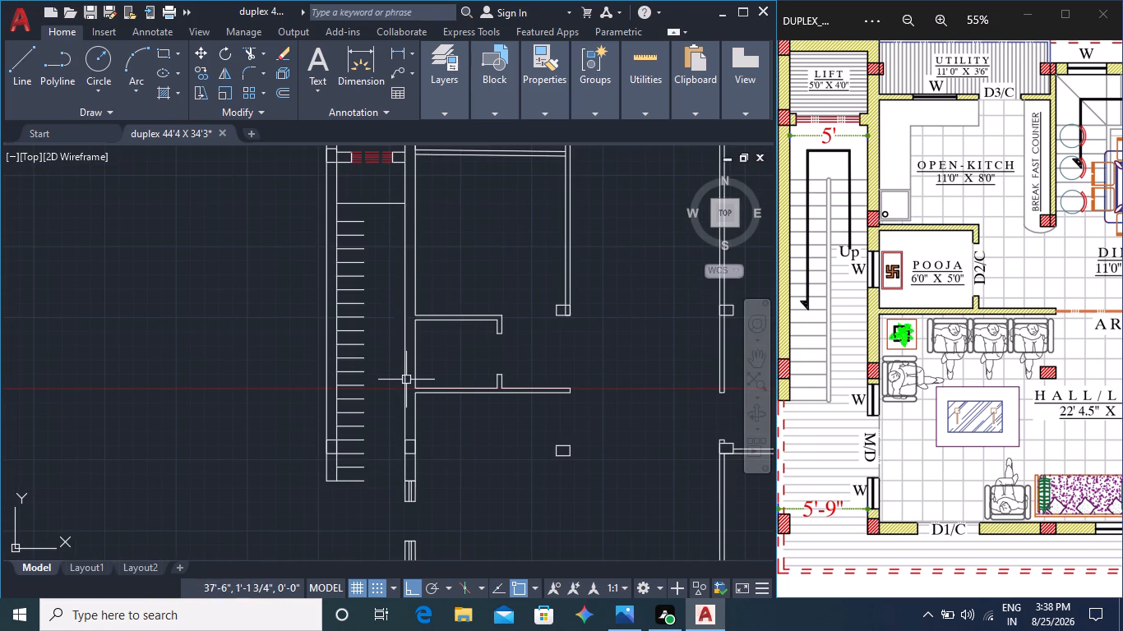